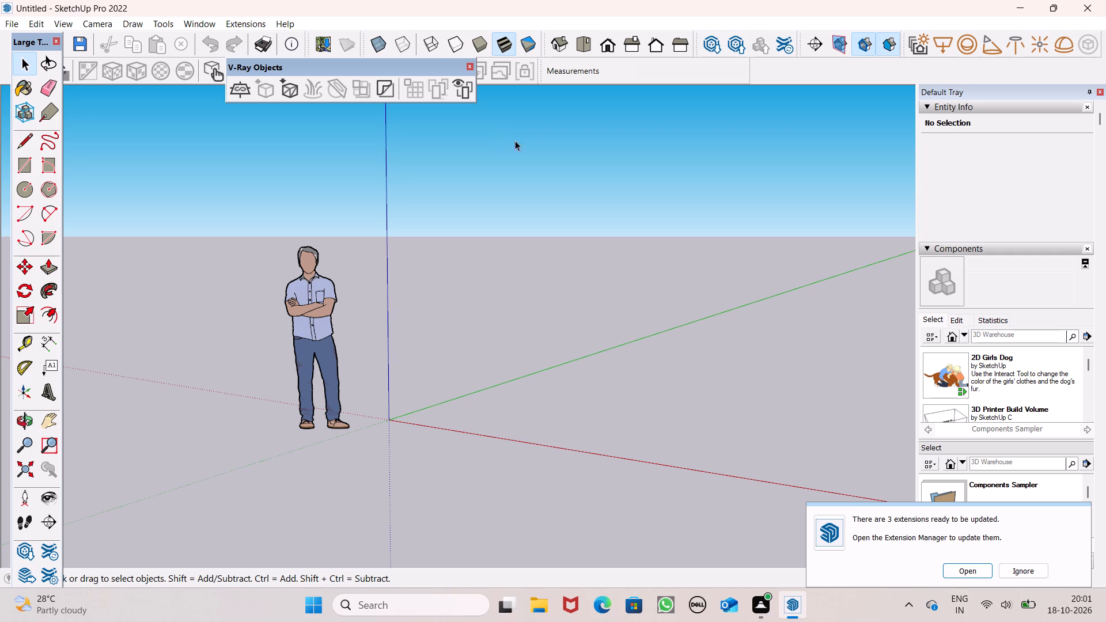
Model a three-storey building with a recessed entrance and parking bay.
Draw a 50' by 45' rectangle on the ground plane in top view, offset from the origin.
left_click(575, 45)
scroll(334, 322, "down", 6)
scroll(225, 334, "down", 6)
scroll(248, 401, "down", 13)
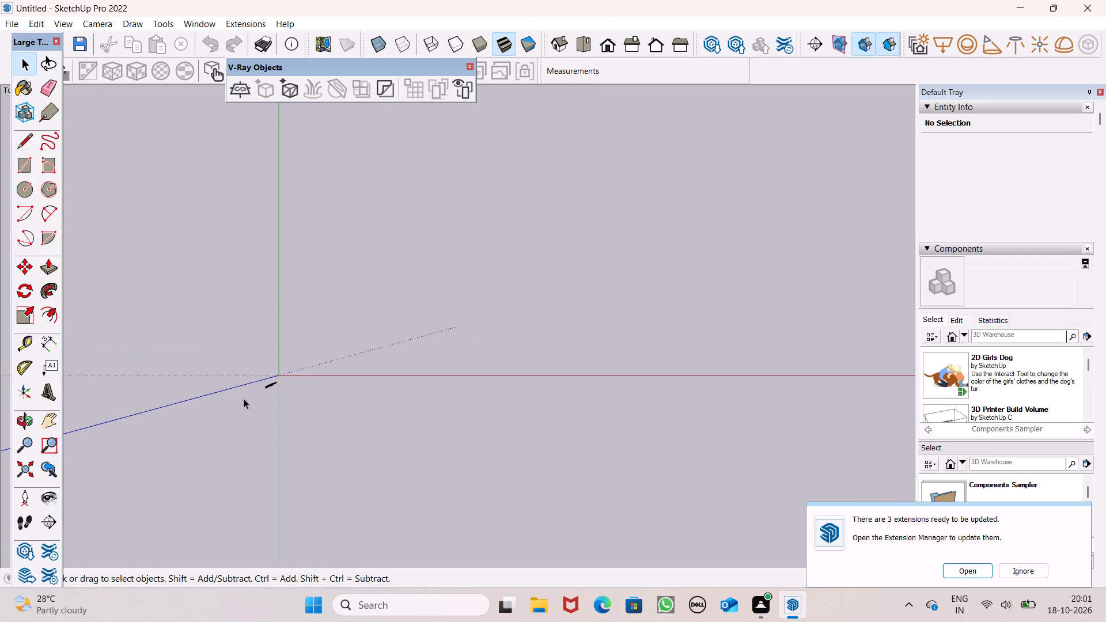
scroll(263, 370, "down", 5)
scroll(357, 244, "up", 8)
scroll(389, 333, "up", 1)
scroll(319, 316, "up", 1)
scroll(319, 316, "down", 2)
scroll(611, 427, "up", 2)
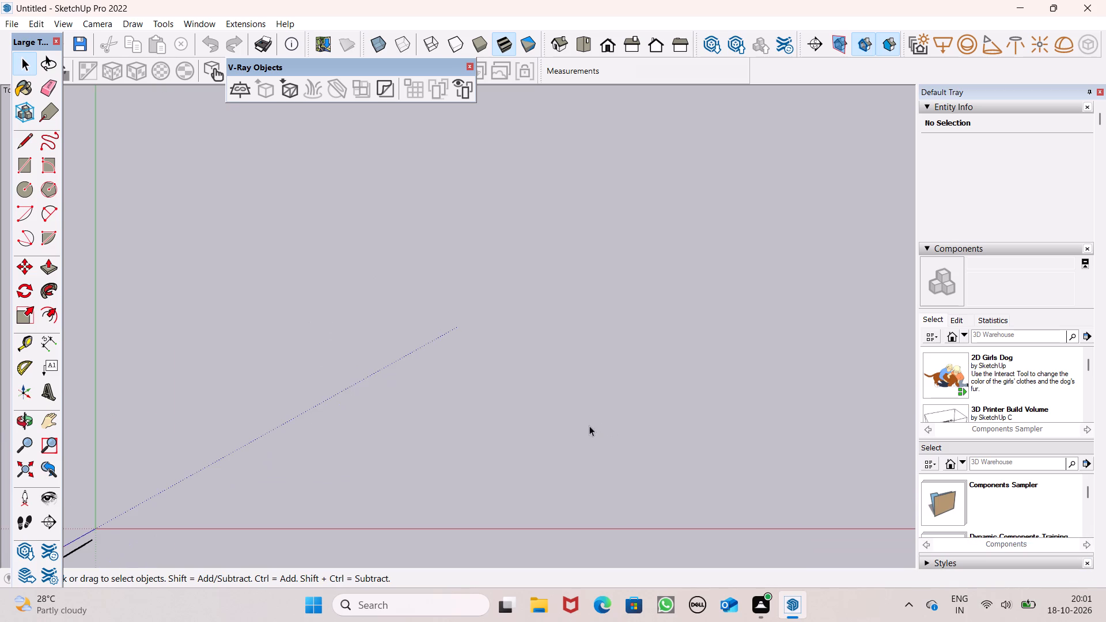
left_click(15, 165)
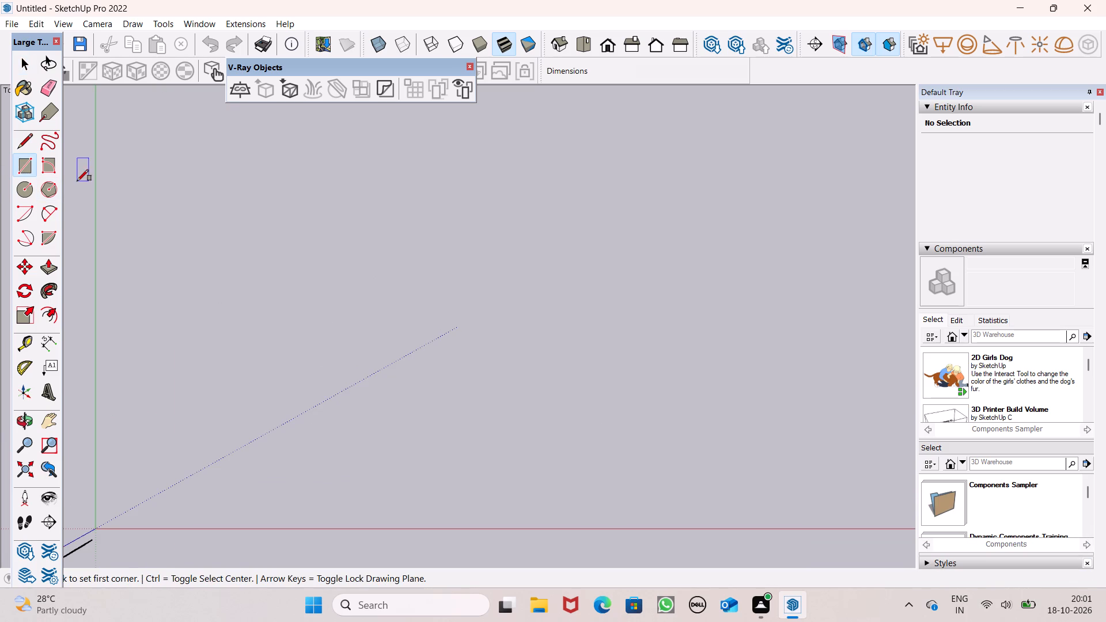
left_click(228, 176)
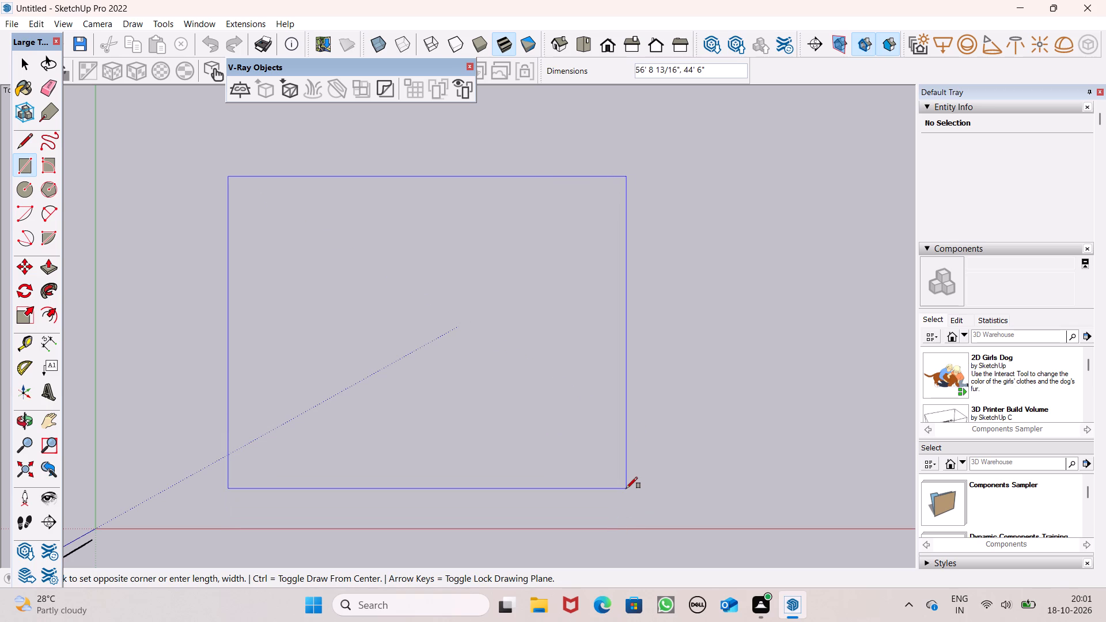
type("50'")
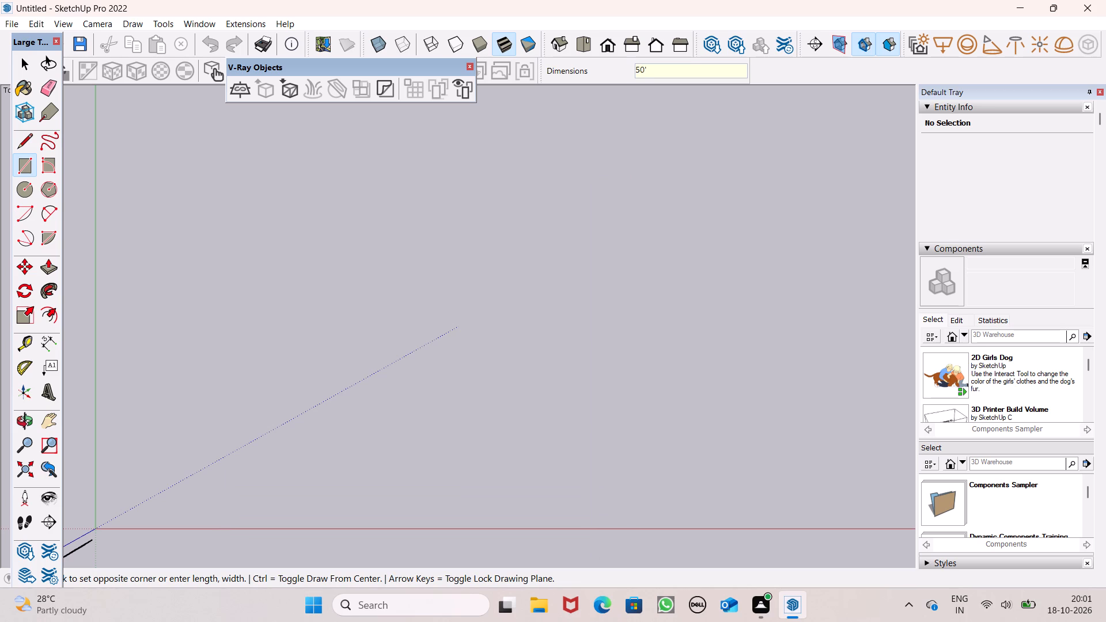
key("comma")
type("45'")
key("Return")
key("space")
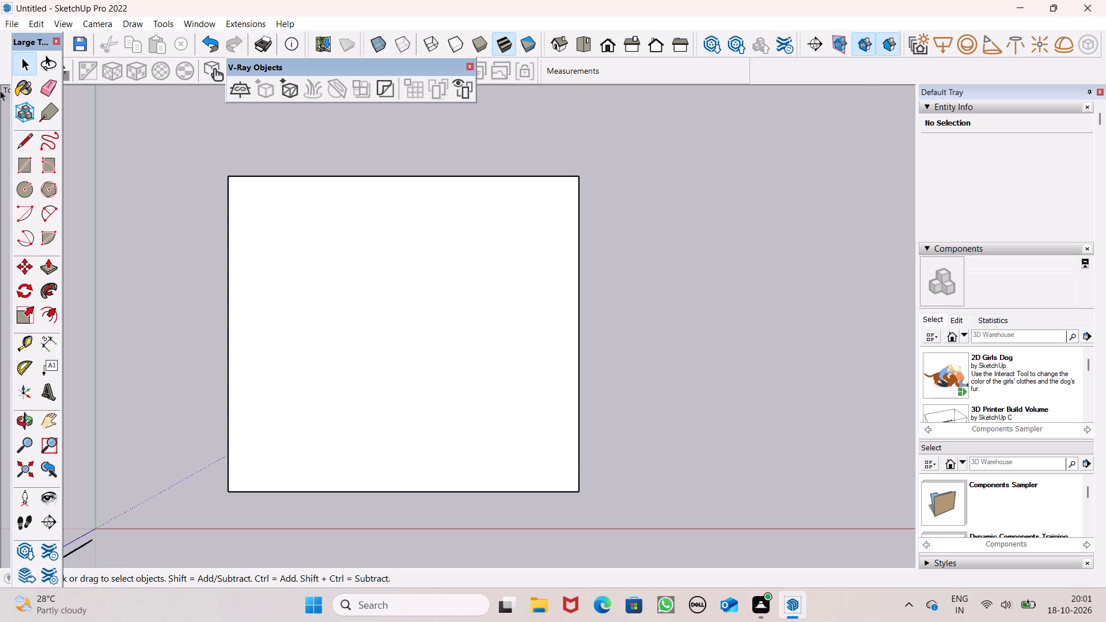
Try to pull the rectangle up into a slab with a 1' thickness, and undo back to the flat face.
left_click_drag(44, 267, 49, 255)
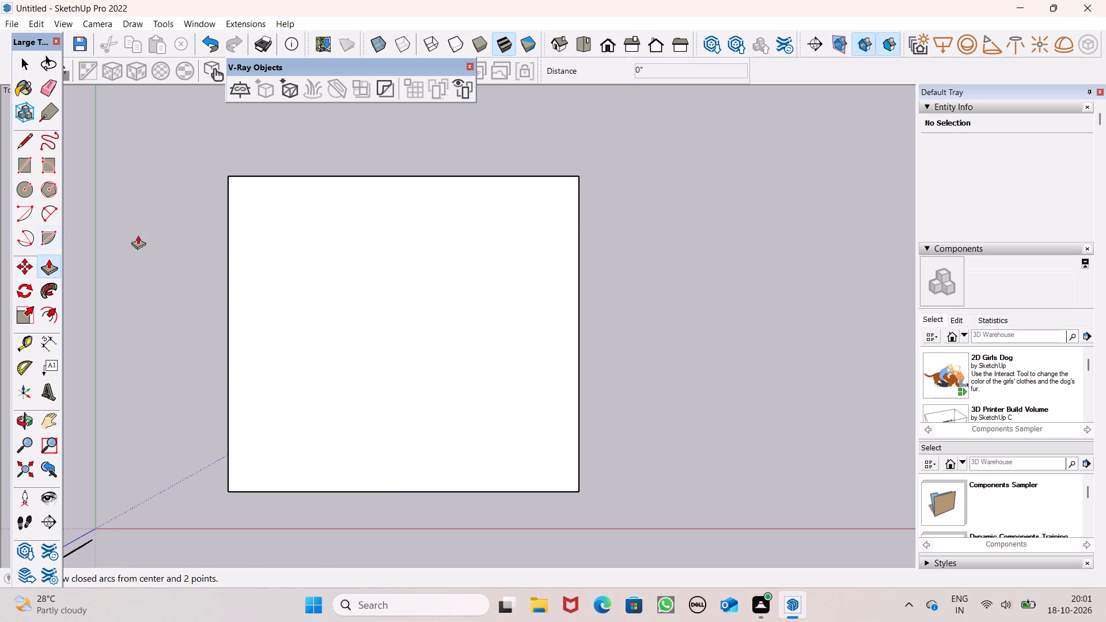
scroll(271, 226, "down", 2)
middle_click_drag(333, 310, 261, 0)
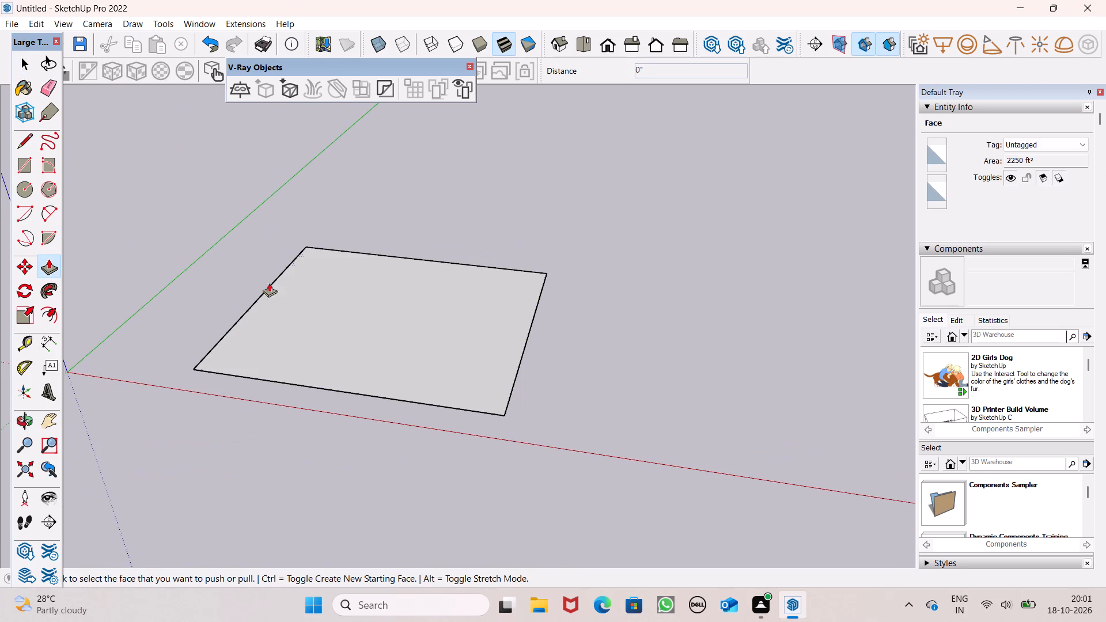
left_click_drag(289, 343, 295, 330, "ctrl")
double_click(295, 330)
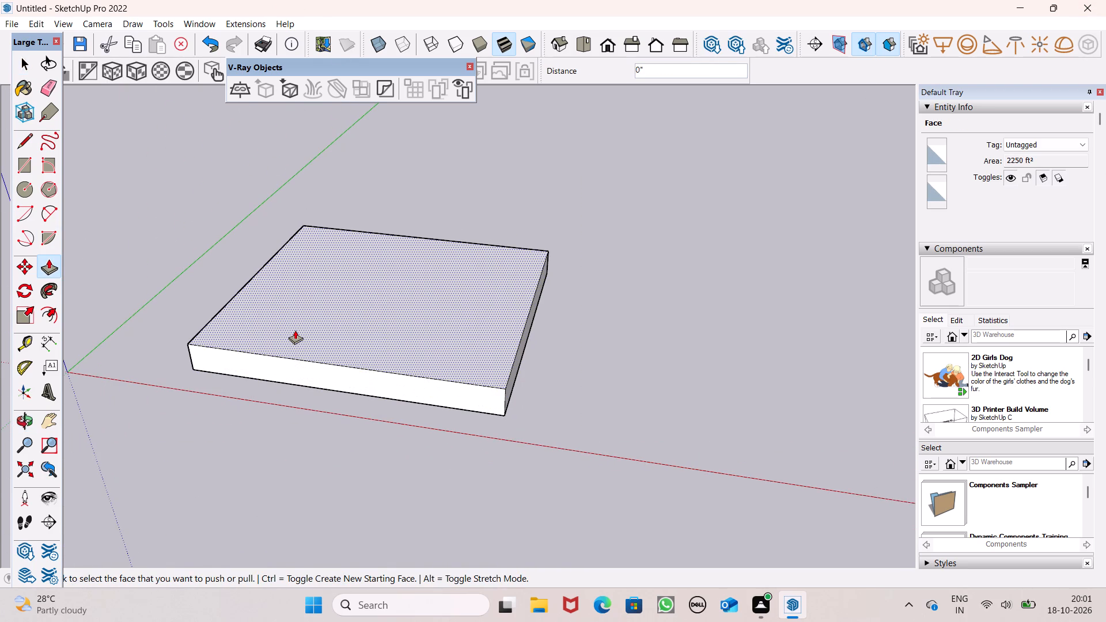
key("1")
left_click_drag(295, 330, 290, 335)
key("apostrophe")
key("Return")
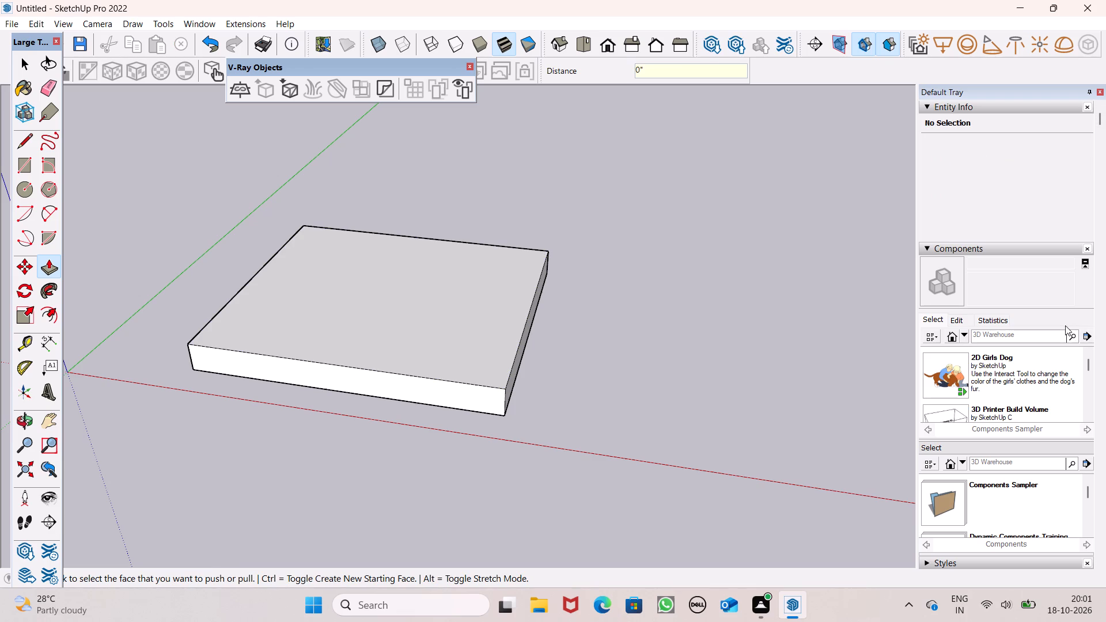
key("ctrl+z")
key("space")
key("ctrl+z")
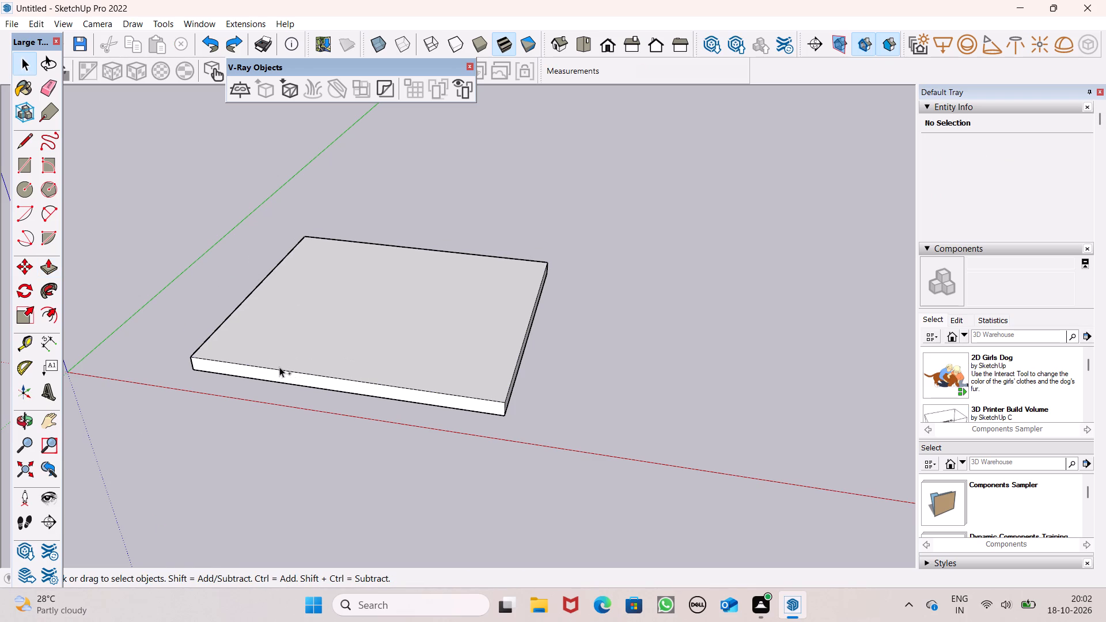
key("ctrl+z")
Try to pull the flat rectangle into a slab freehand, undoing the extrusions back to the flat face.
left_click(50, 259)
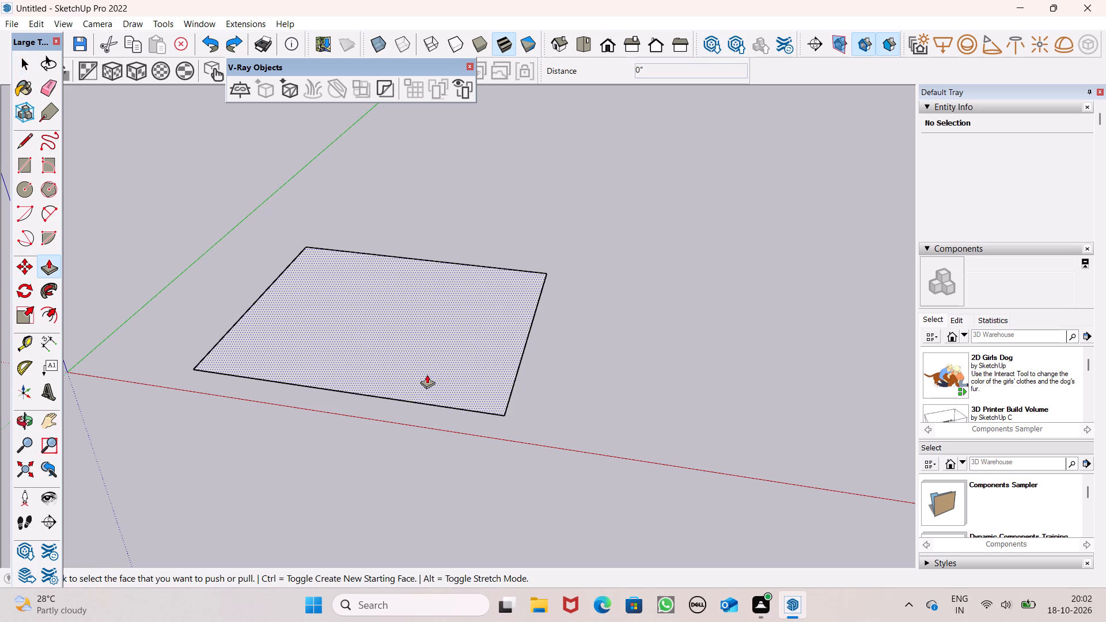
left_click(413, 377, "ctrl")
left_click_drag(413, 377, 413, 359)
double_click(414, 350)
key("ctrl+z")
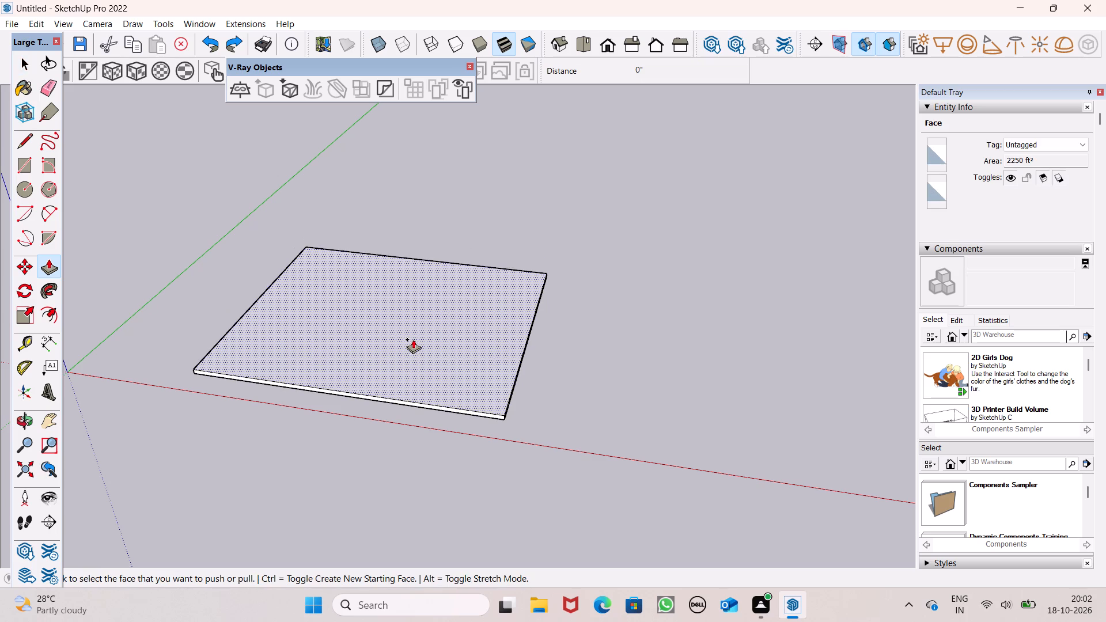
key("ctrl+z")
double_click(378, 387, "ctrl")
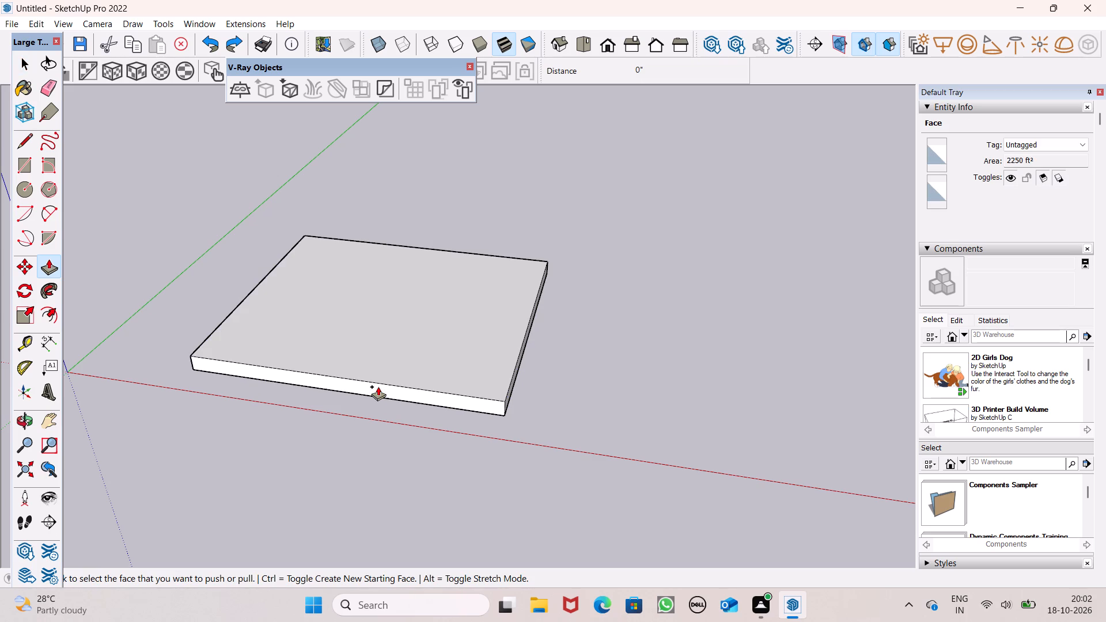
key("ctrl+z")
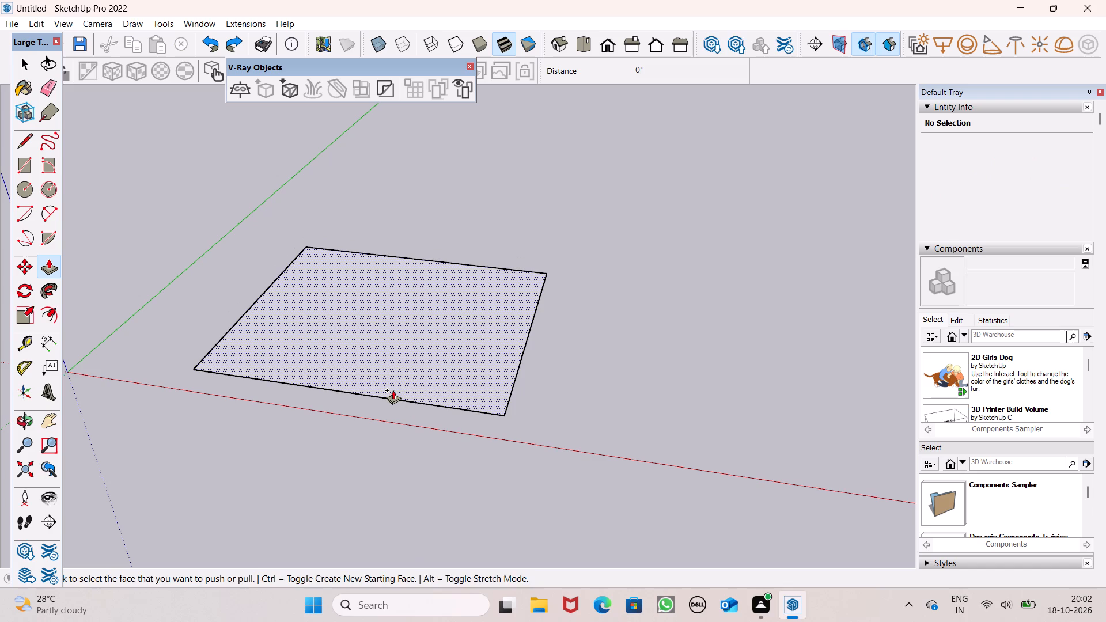
Push/Pull the 50' by 45' rectangle up by 1' to form a base slab.
left_click_drag(392, 389, 400, 348)
type("1'")
key("Return")
scroll(395, 349, "down", 1)
middle_click_drag(385, 376, 608, 564)
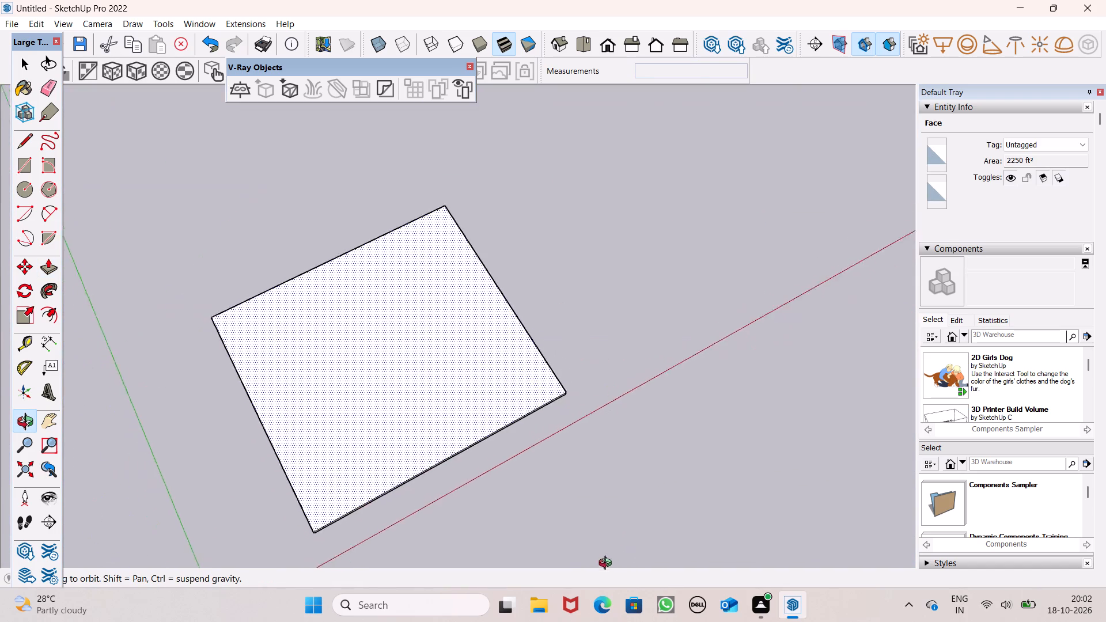
middle_click_drag(608, 564, 437, 585)
middle_click_drag(438, 601, 440, 610)
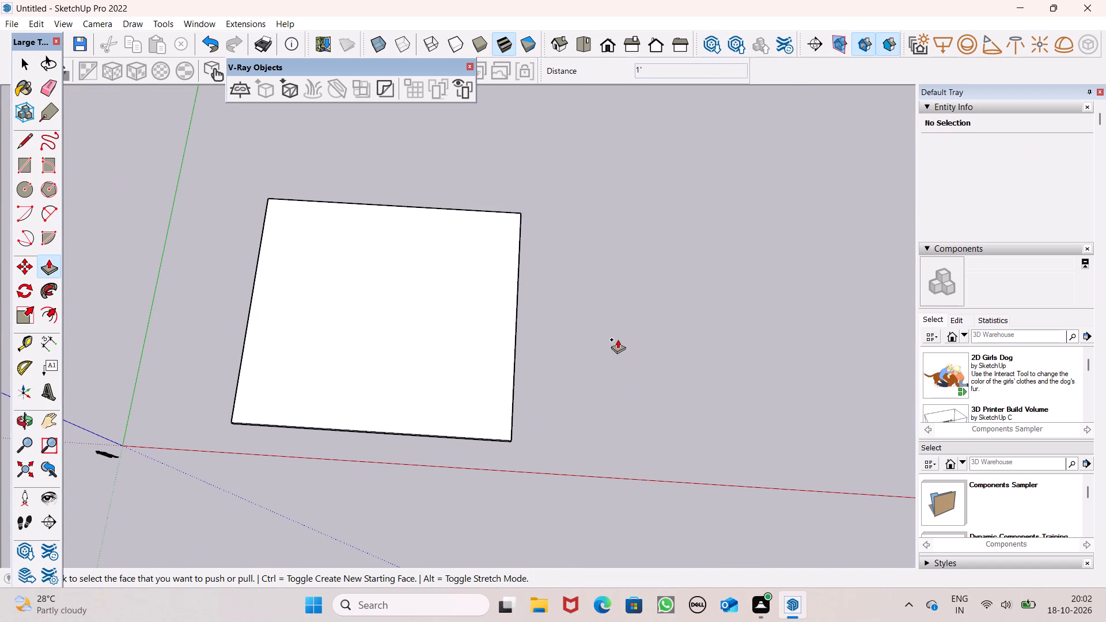
key("space")
left_click(678, 331)
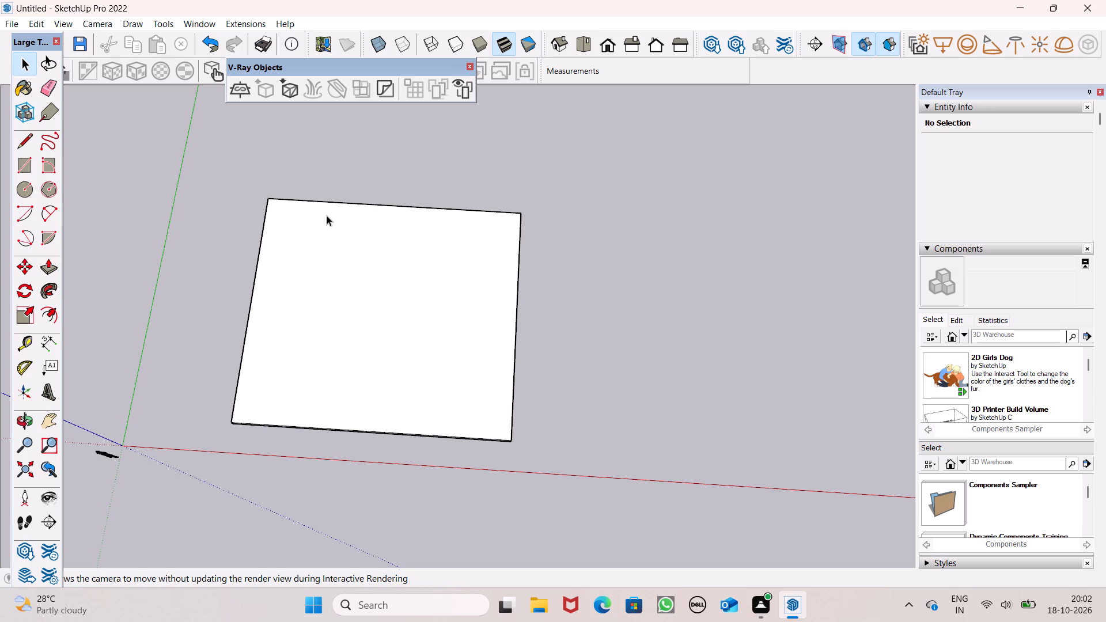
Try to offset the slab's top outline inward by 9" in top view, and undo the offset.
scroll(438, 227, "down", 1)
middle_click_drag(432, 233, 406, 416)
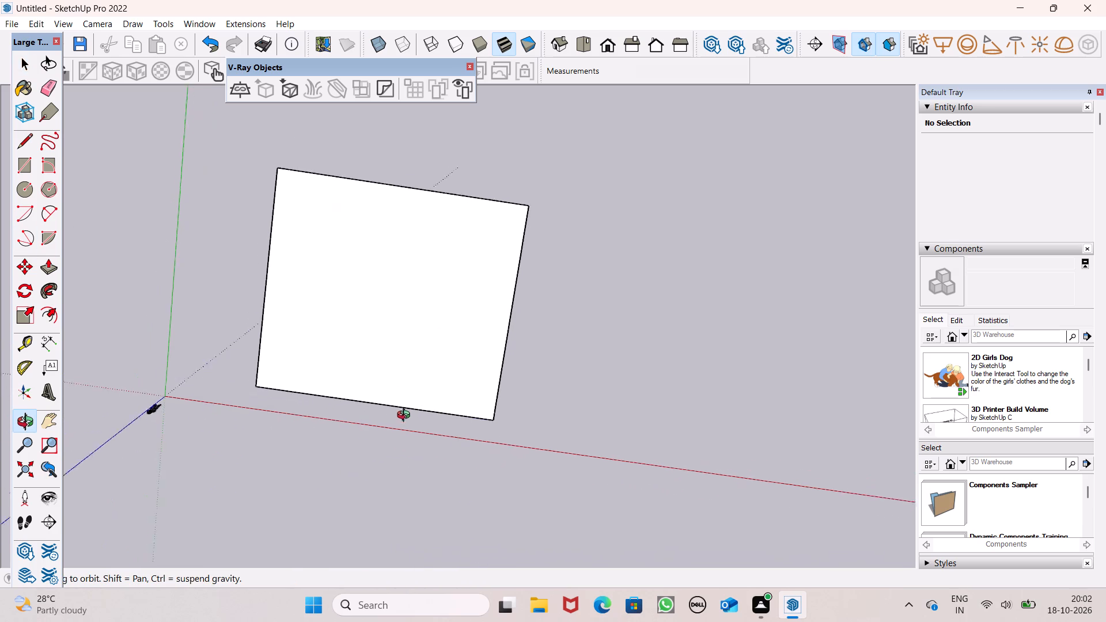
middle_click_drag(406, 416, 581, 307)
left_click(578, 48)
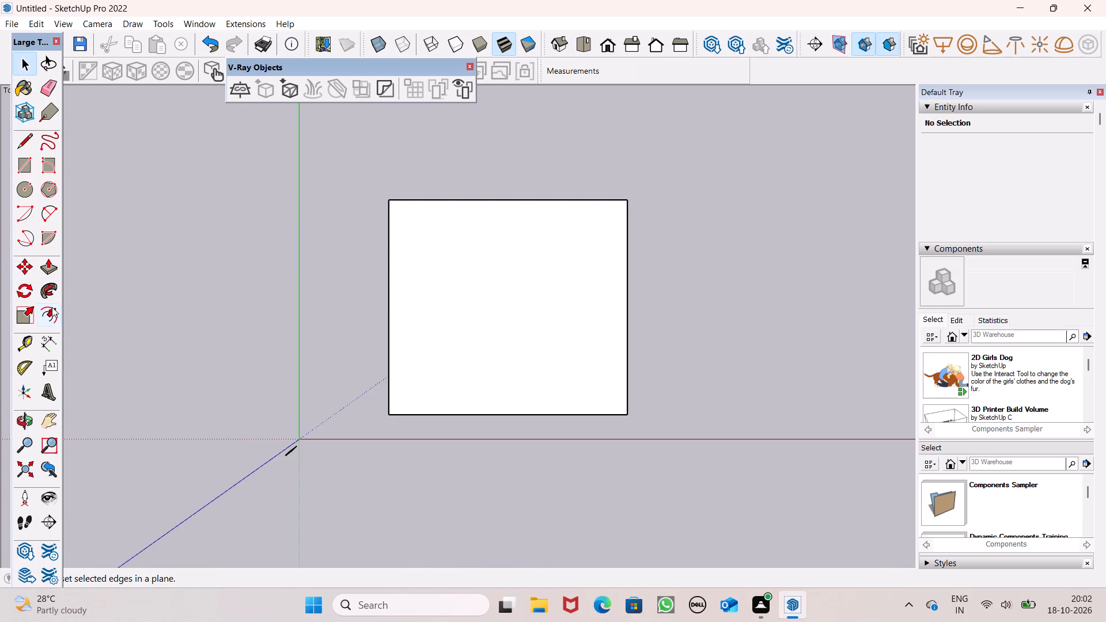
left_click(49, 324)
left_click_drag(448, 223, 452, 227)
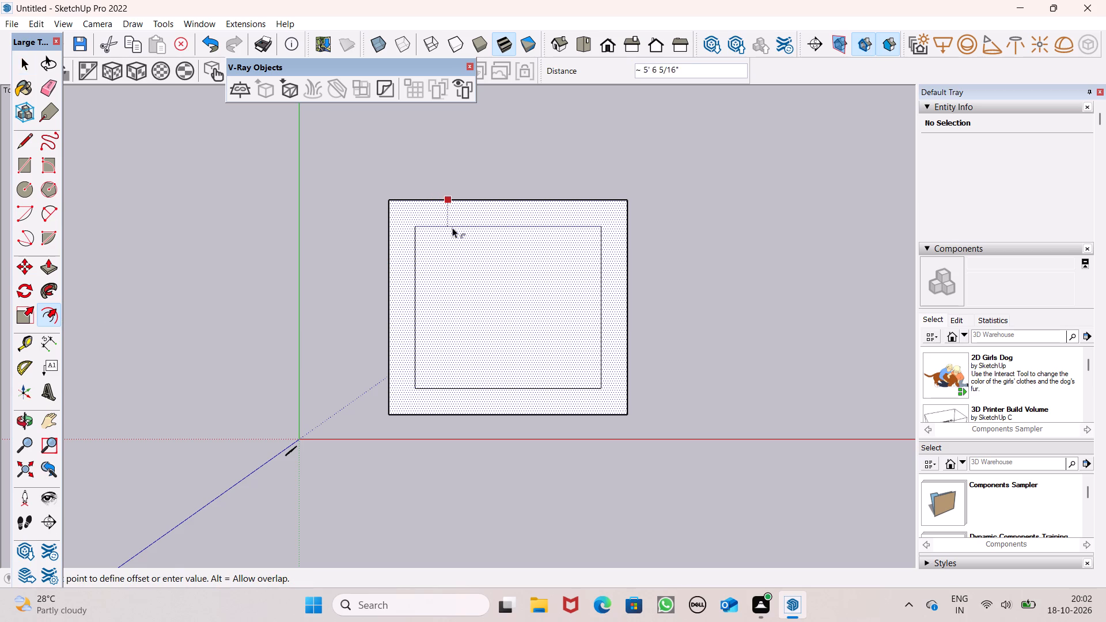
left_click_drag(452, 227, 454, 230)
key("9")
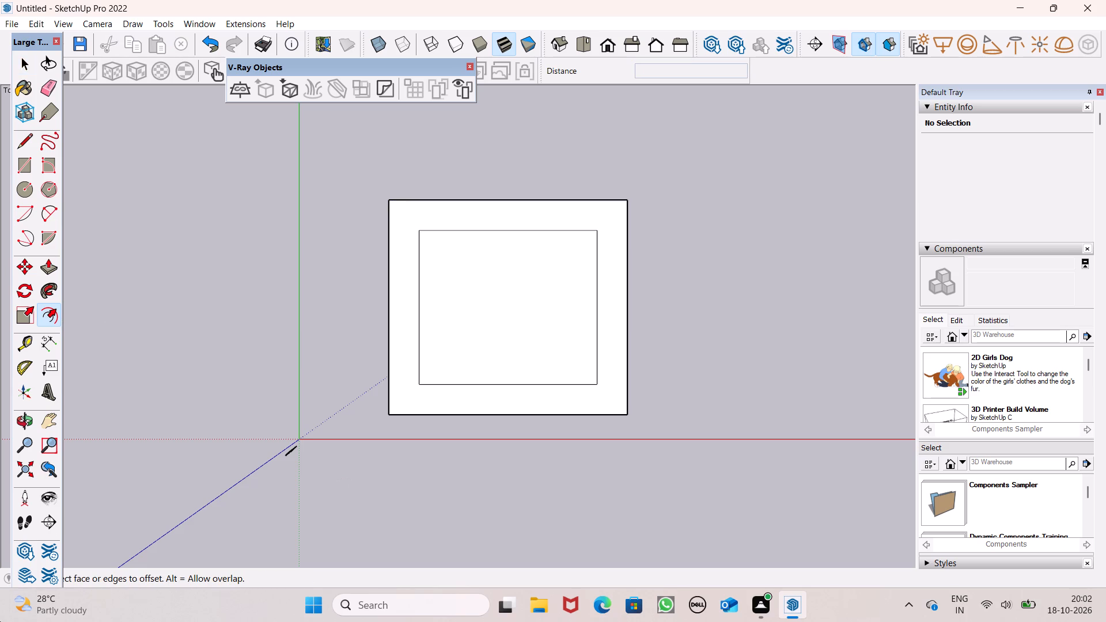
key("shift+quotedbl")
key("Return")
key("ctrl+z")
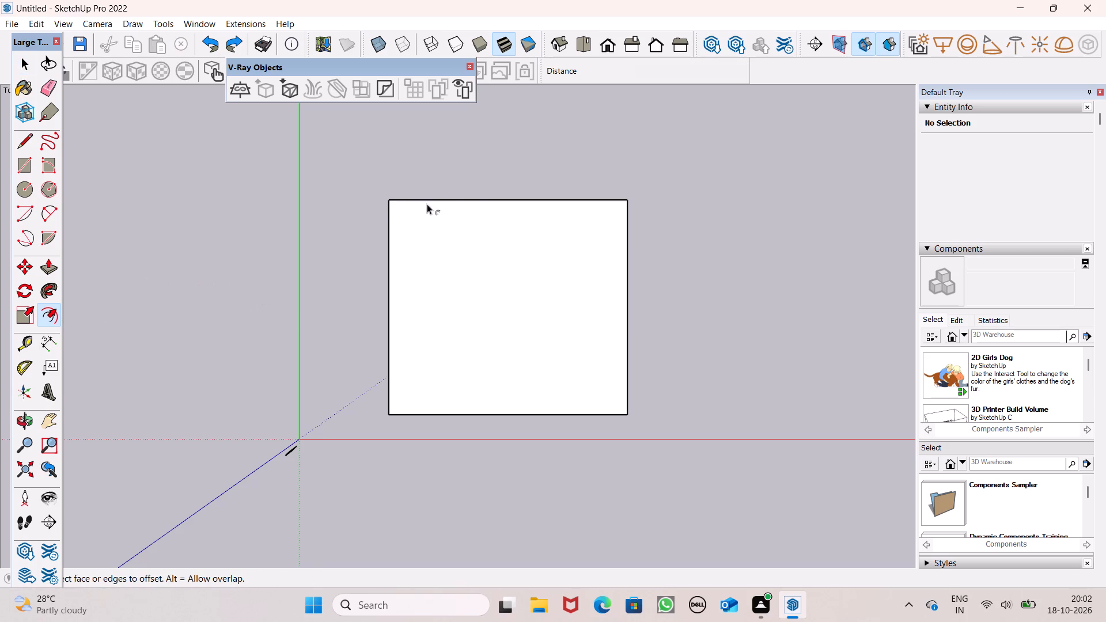
Offset the slab's top outline inward by 9" to mark the outer wall thickness.
left_click_drag(478, 206, 484, 217)
key("9")
key("shift+quotedbl")
key("Return")
key("space")
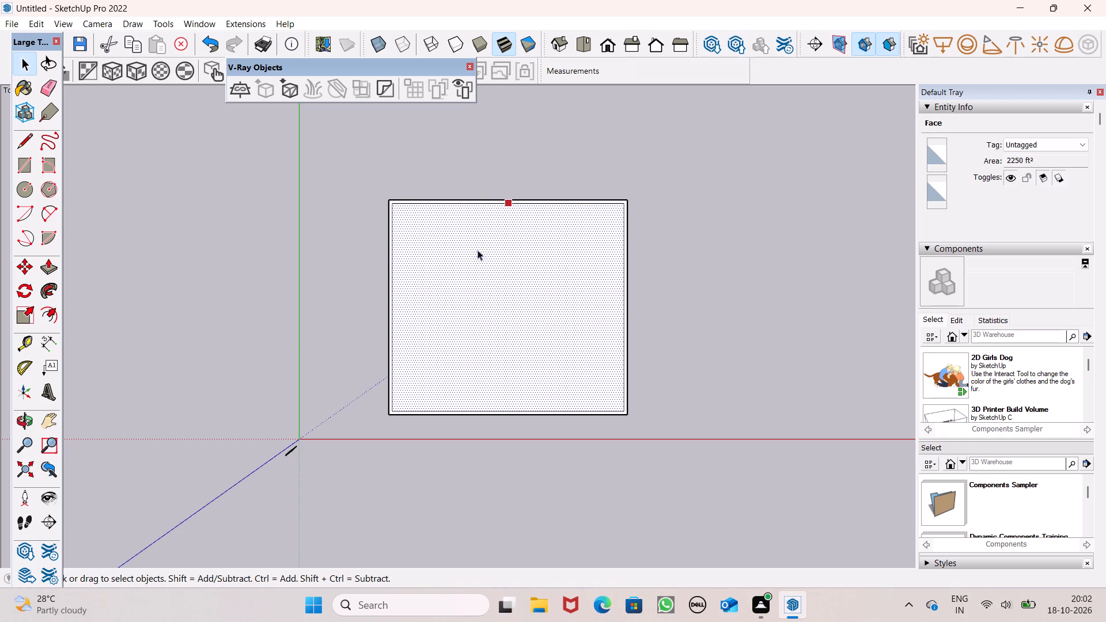
key("space")
left_click(7, 185)
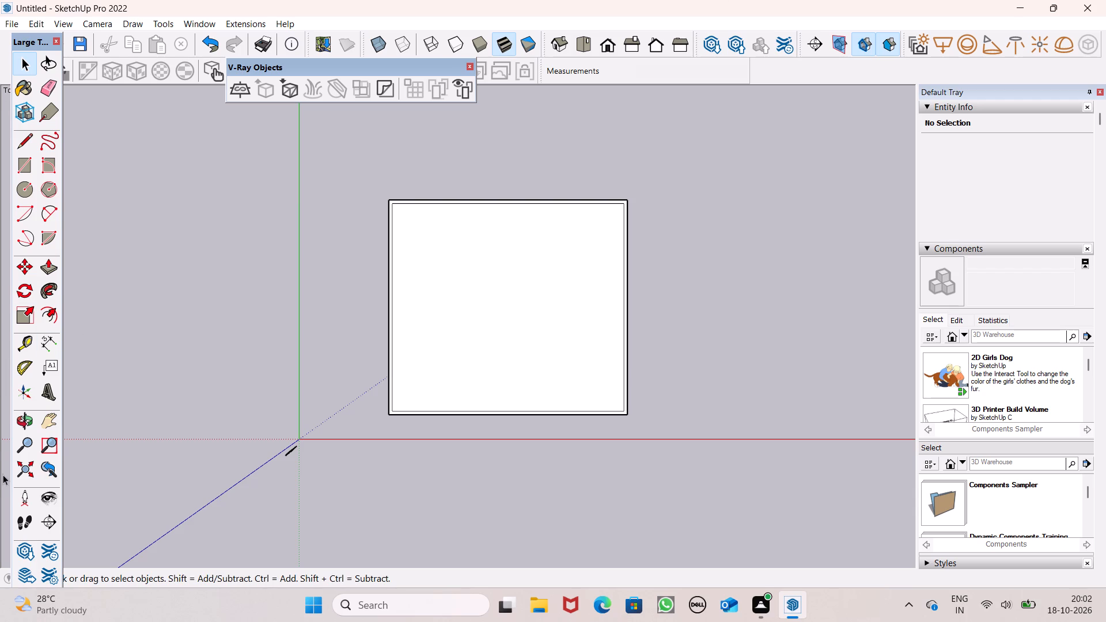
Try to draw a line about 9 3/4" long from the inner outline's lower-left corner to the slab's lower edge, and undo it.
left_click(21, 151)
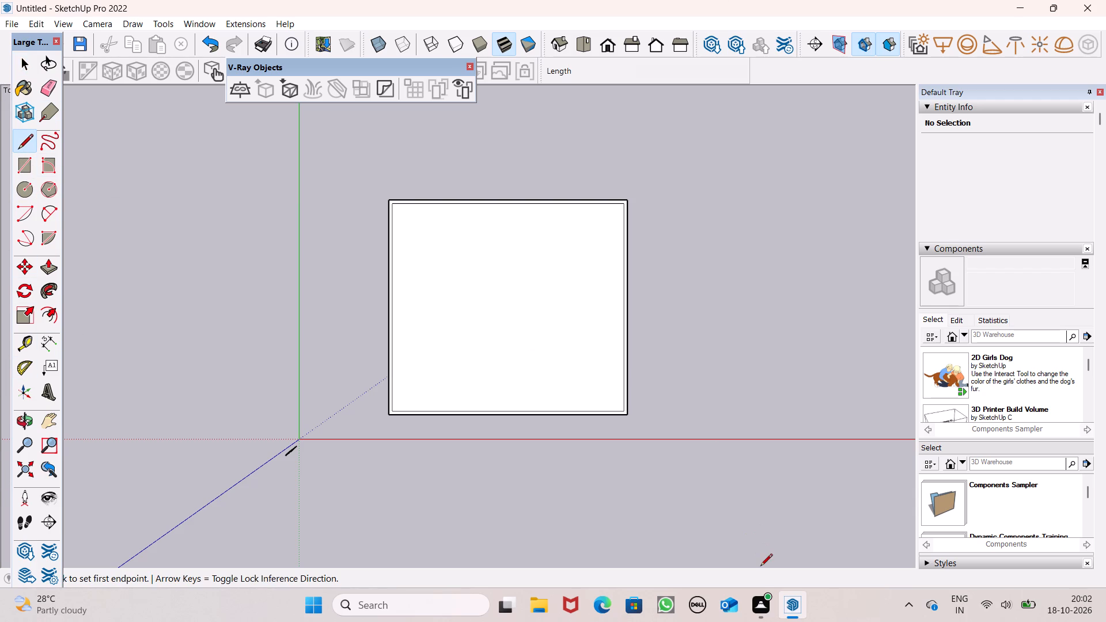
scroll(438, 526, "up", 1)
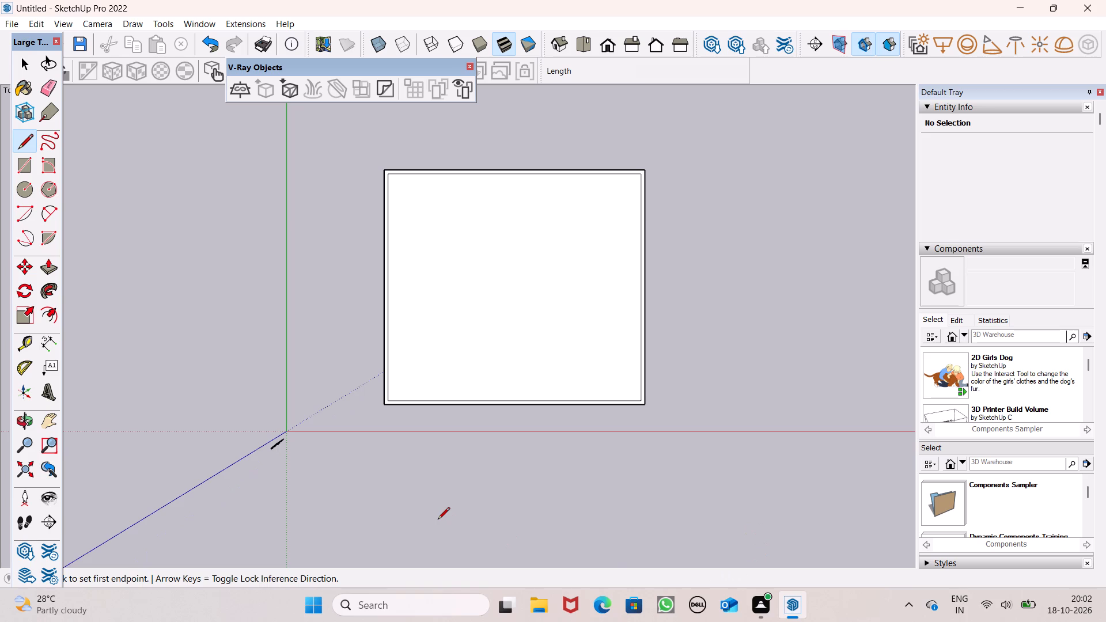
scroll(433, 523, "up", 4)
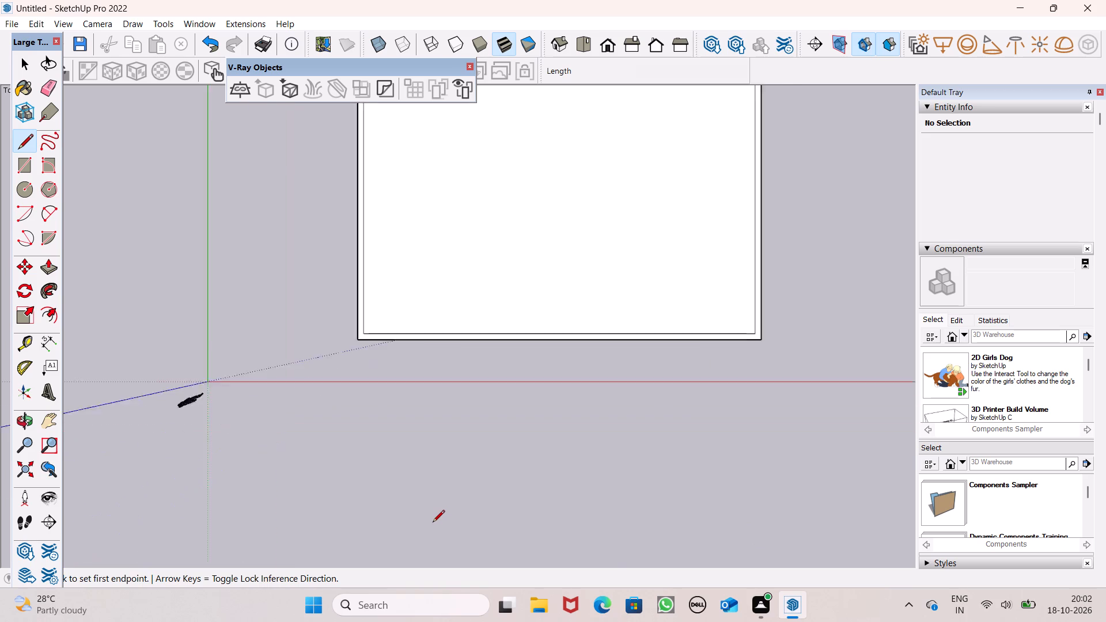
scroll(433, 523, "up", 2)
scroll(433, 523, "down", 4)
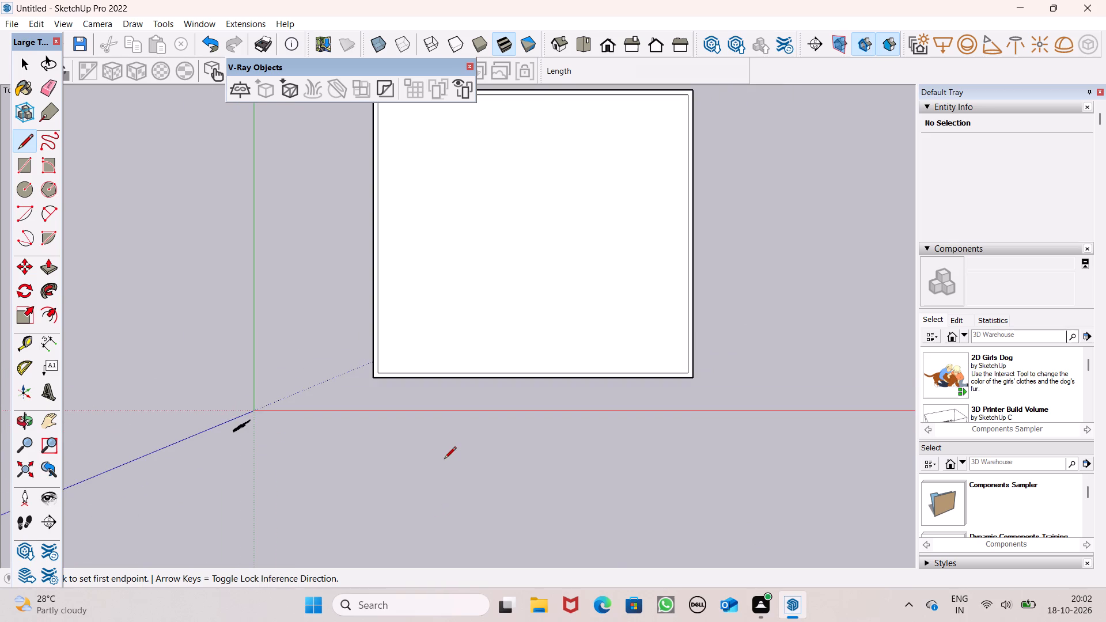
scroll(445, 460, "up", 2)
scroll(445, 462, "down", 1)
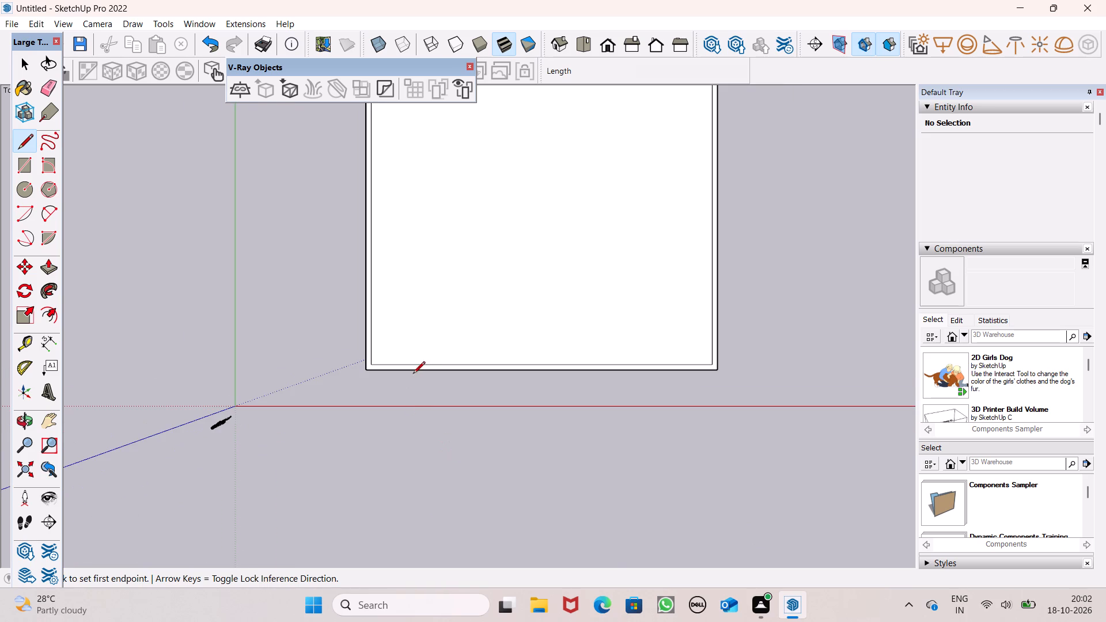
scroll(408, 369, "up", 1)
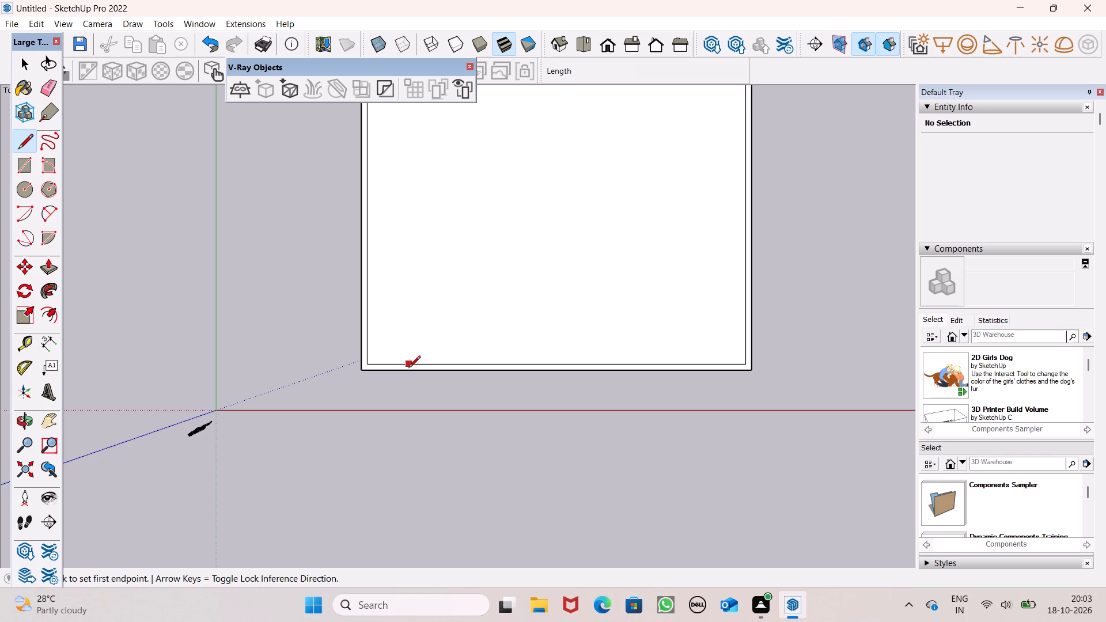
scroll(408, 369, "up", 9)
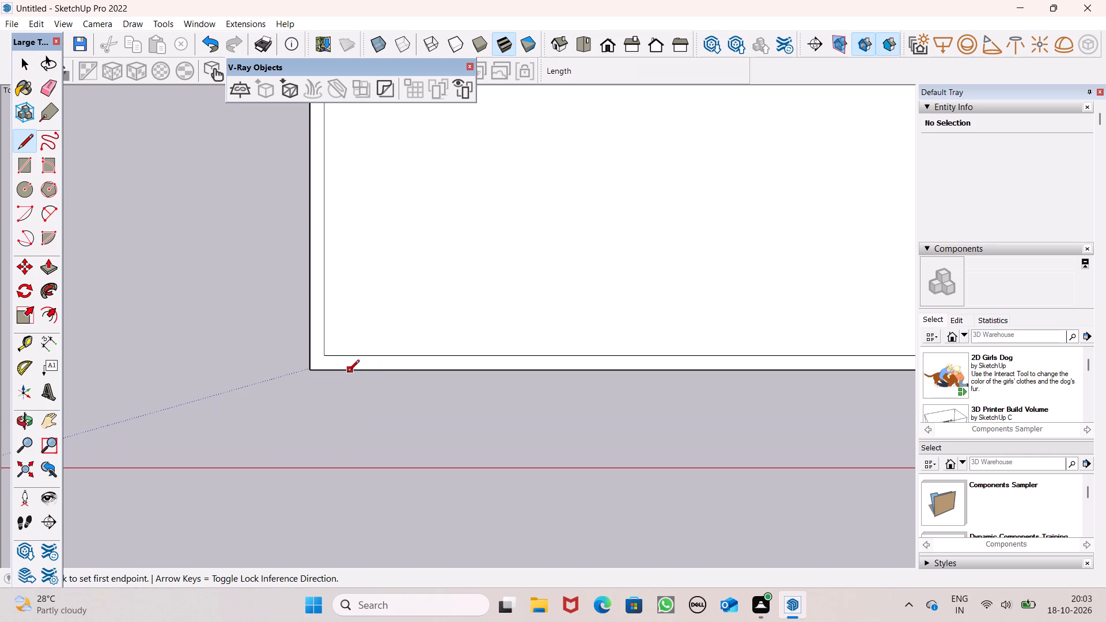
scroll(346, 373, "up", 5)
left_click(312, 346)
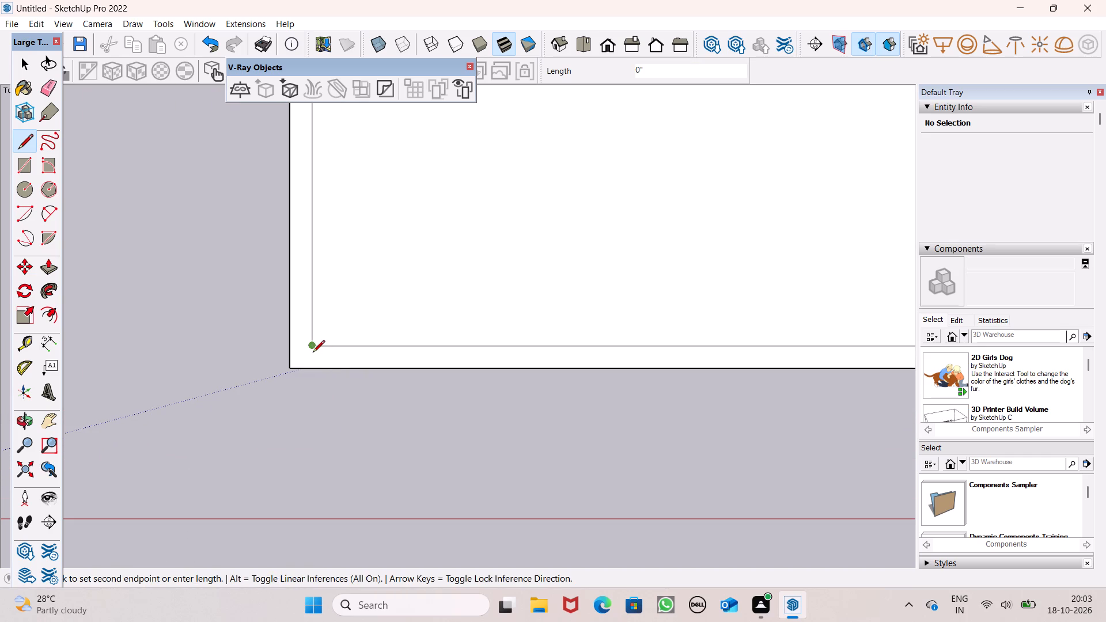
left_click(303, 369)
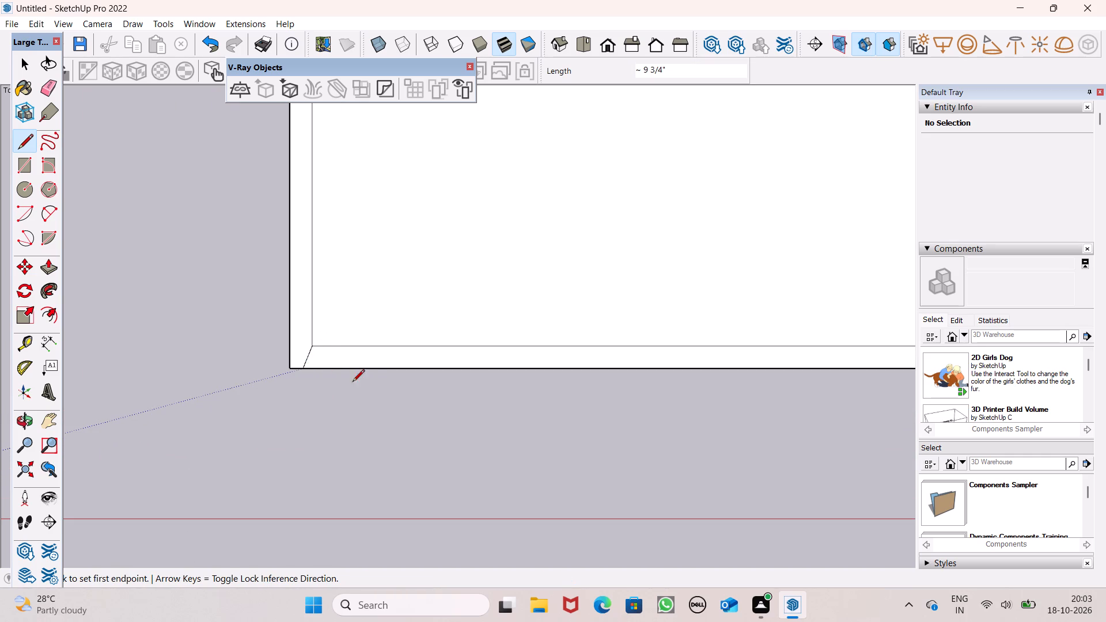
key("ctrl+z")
Draw short straight lines from the inner outline's two lower corners to the slab's lower edge, extending the side wall lines.
left_click(308, 342)
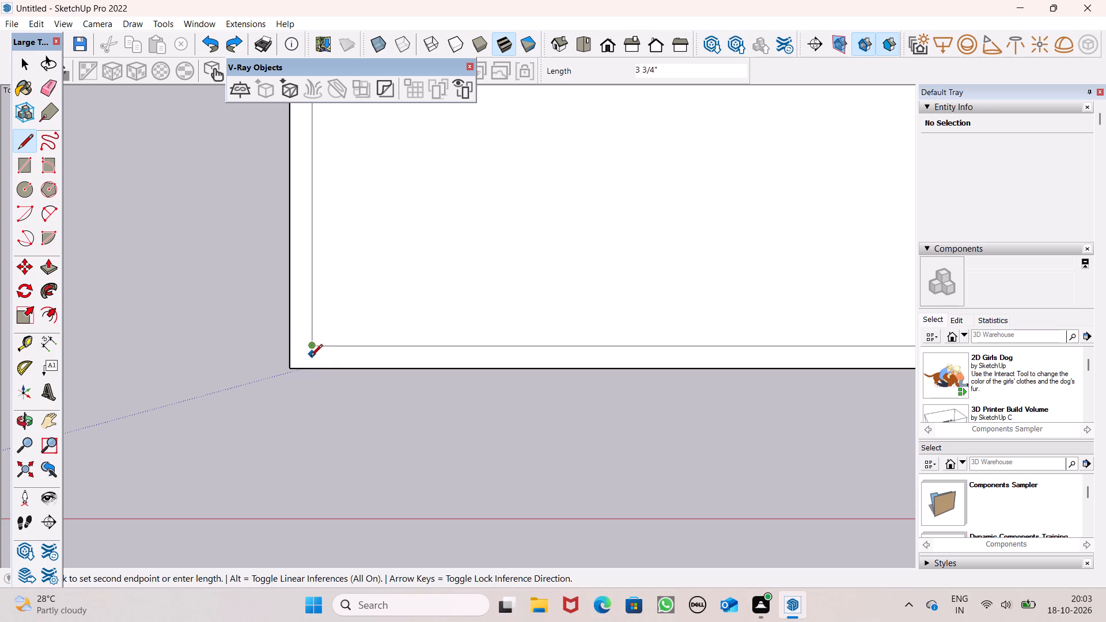
left_click(312, 365)
scroll(303, 360, "down", 7)
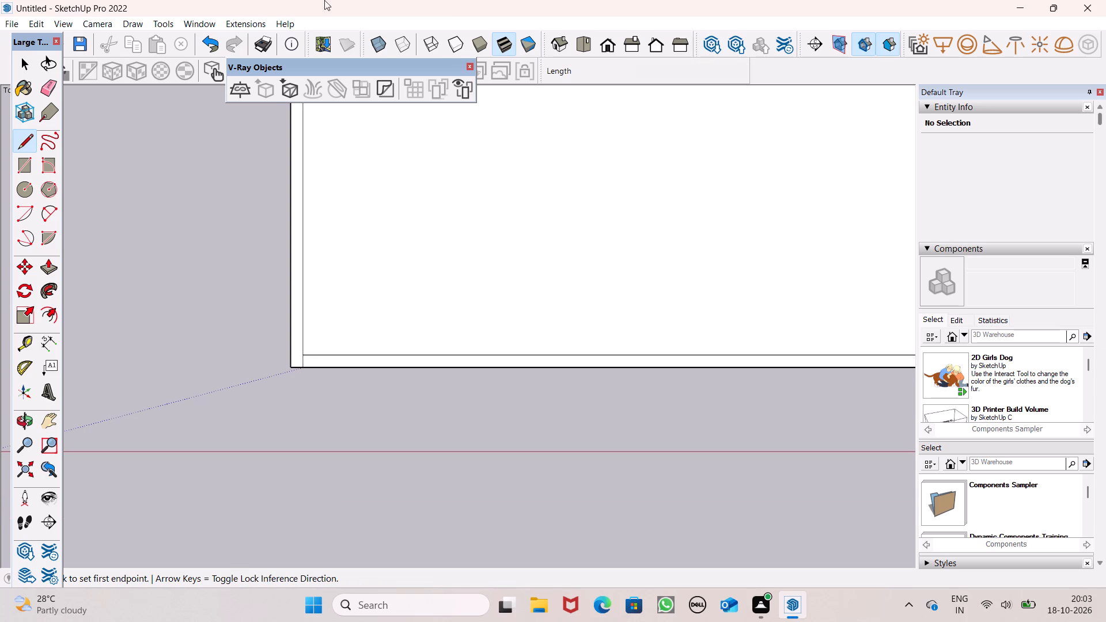
scroll(288, 239, "down", 7)
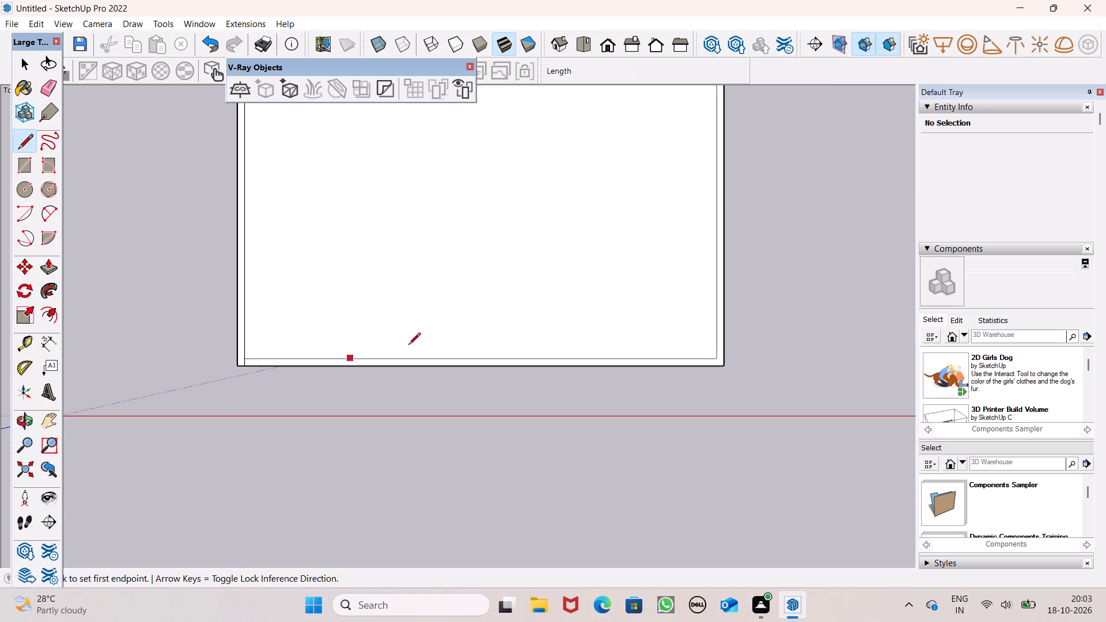
scroll(599, 304, "up", 7)
scroll(803, 462, "up", 7)
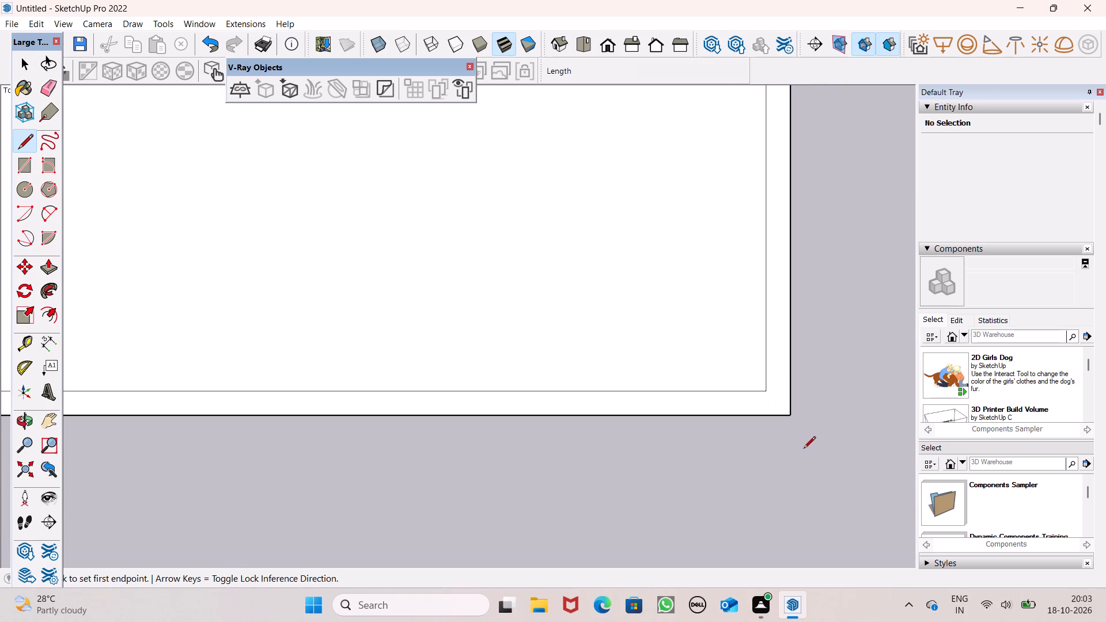
scroll(805, 445, "up", 6)
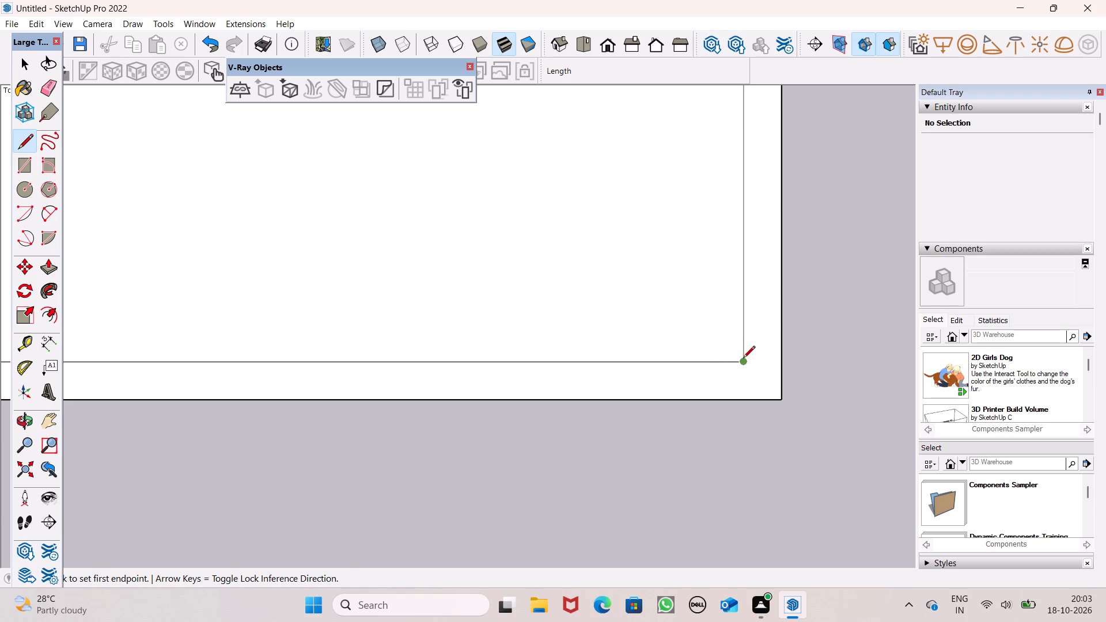
left_click(743, 359)
left_click(751, 401)
key("space")
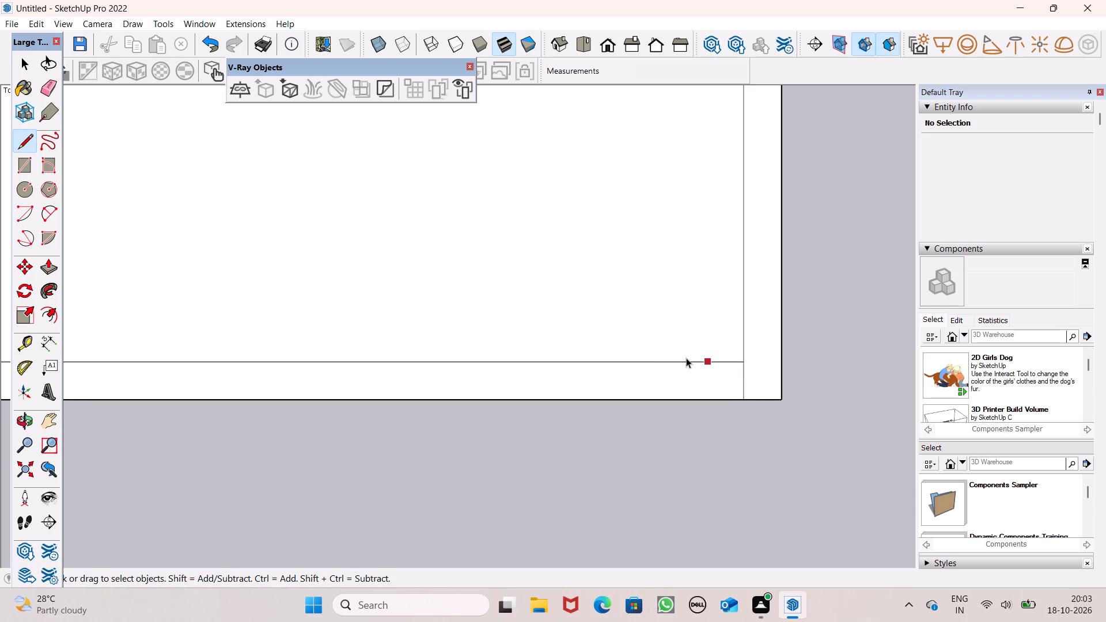
Place a horizontal guide about 5' 4" inward from the inner outline's lower edge with the Tape Measure.
scroll(682, 362, "down", 17)
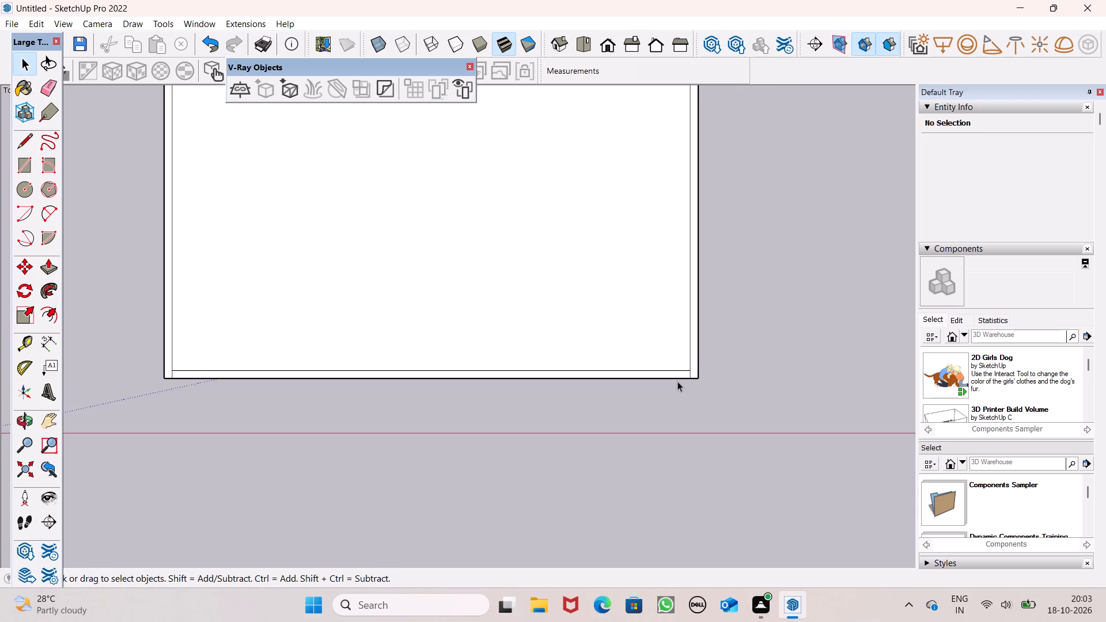
scroll(677, 381, "down", 4)
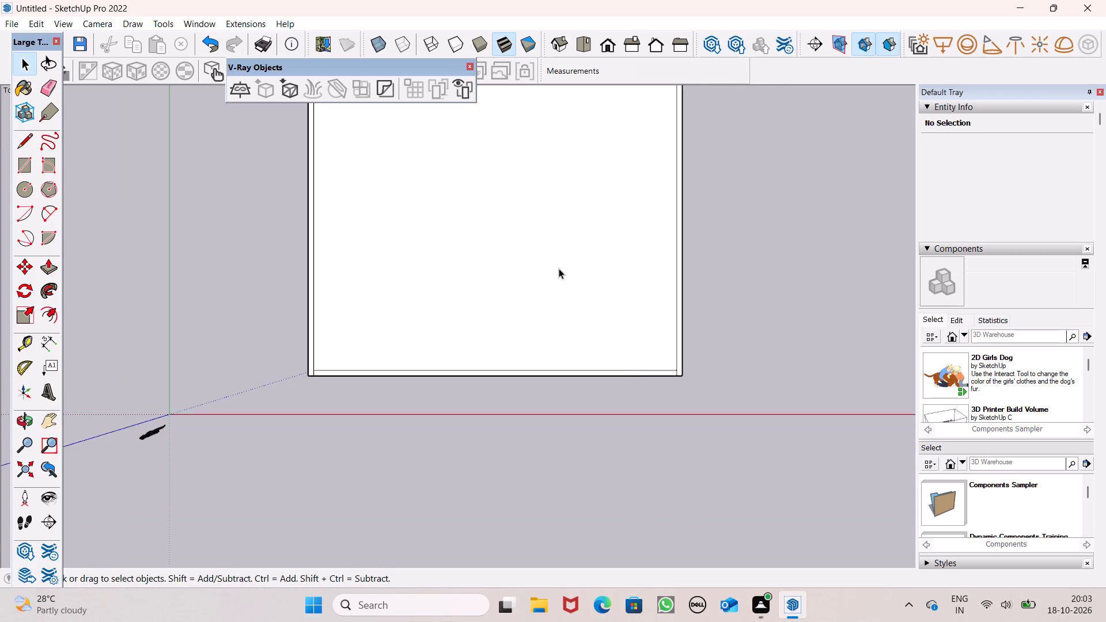
scroll(529, 268, "up", 1)
scroll(533, 358, "down", 5)
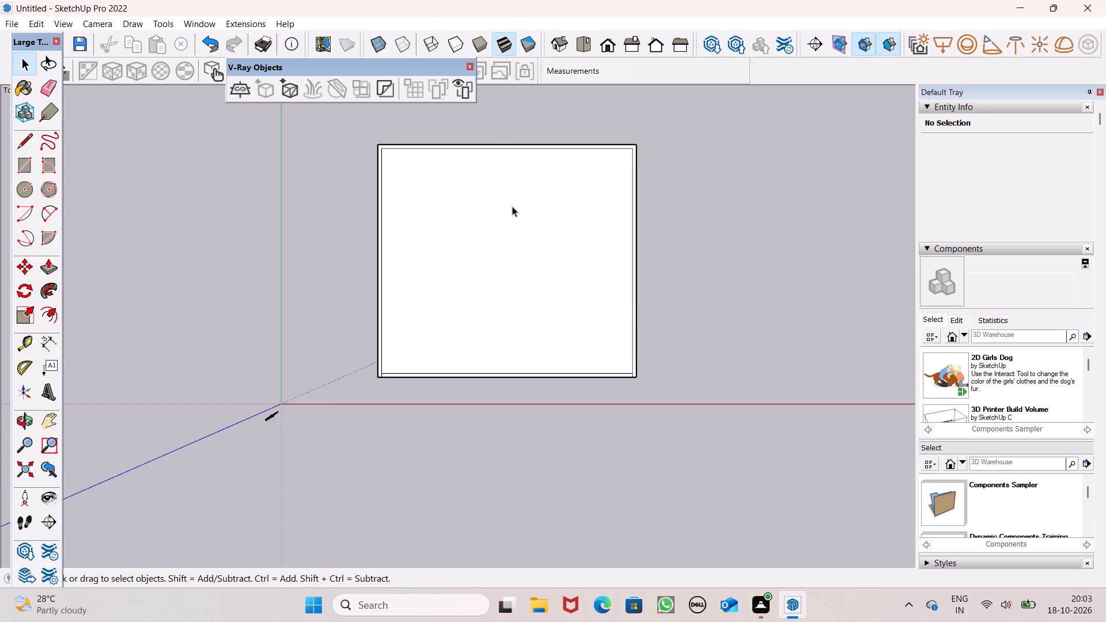
scroll(495, 127, "up", 3)
left_click(26, 350)
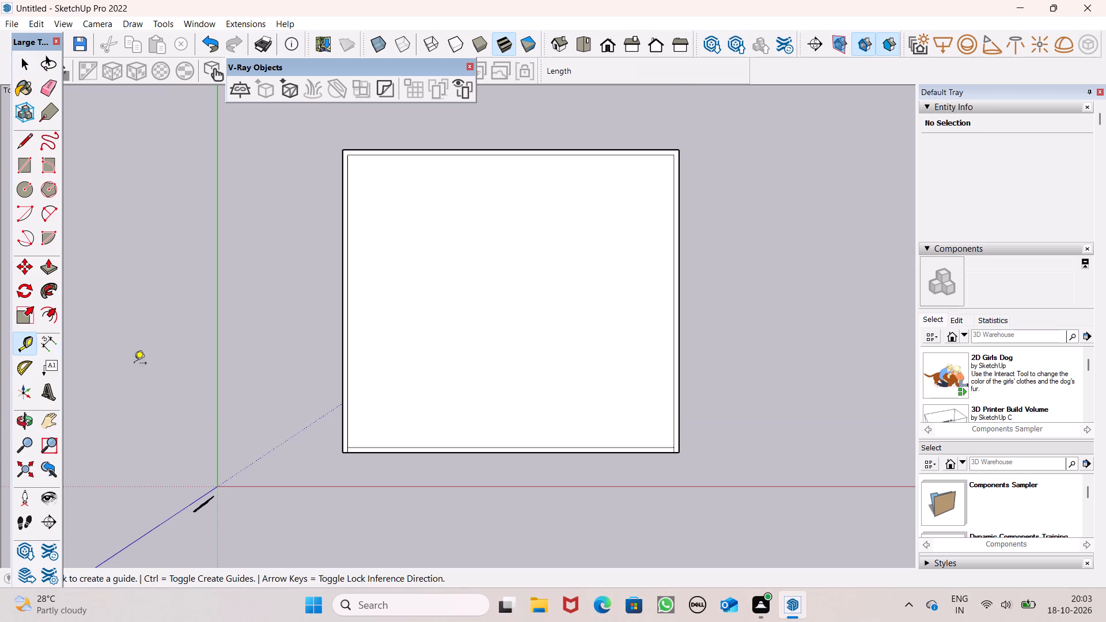
scroll(745, 453, "up", 4)
scroll(471, 469, "down", 1)
scroll(434, 440, "up", 1)
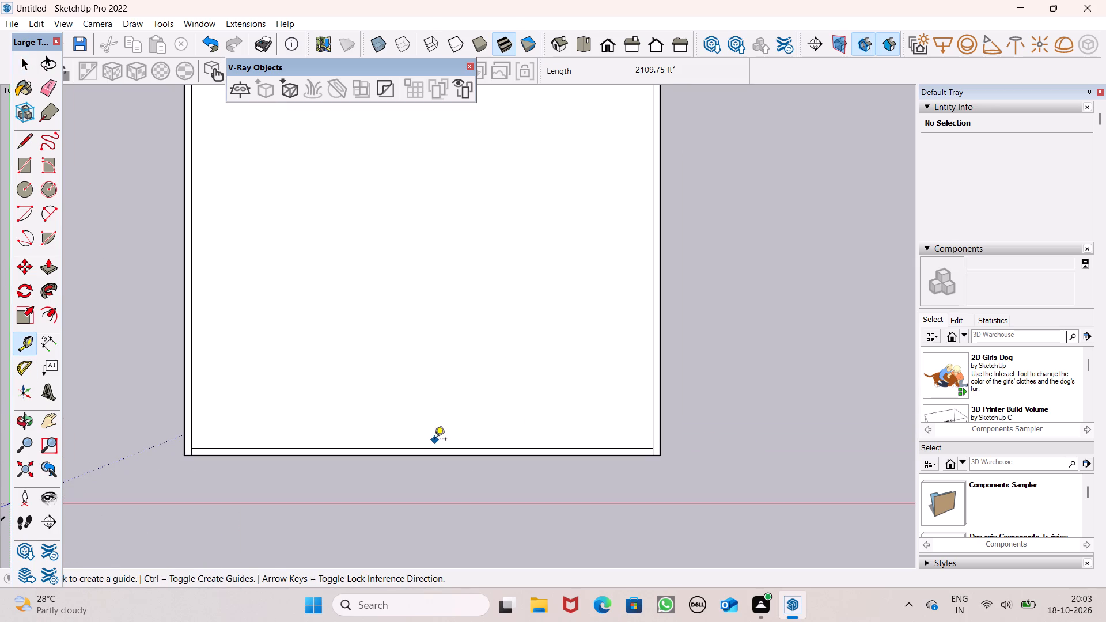
left_click(420, 449)
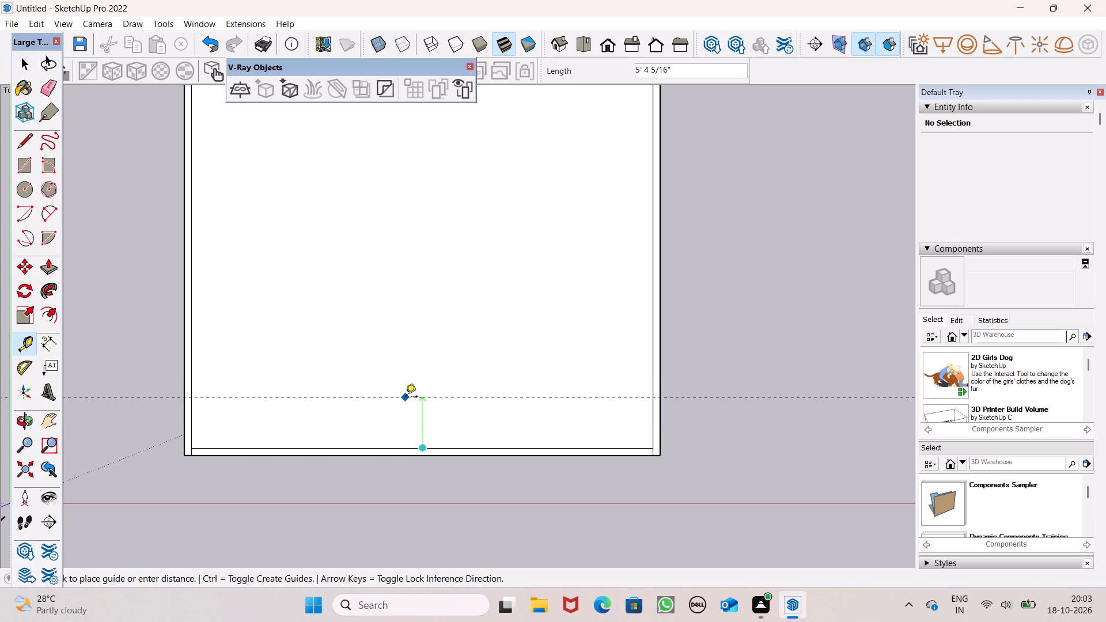
left_click(406, 397)
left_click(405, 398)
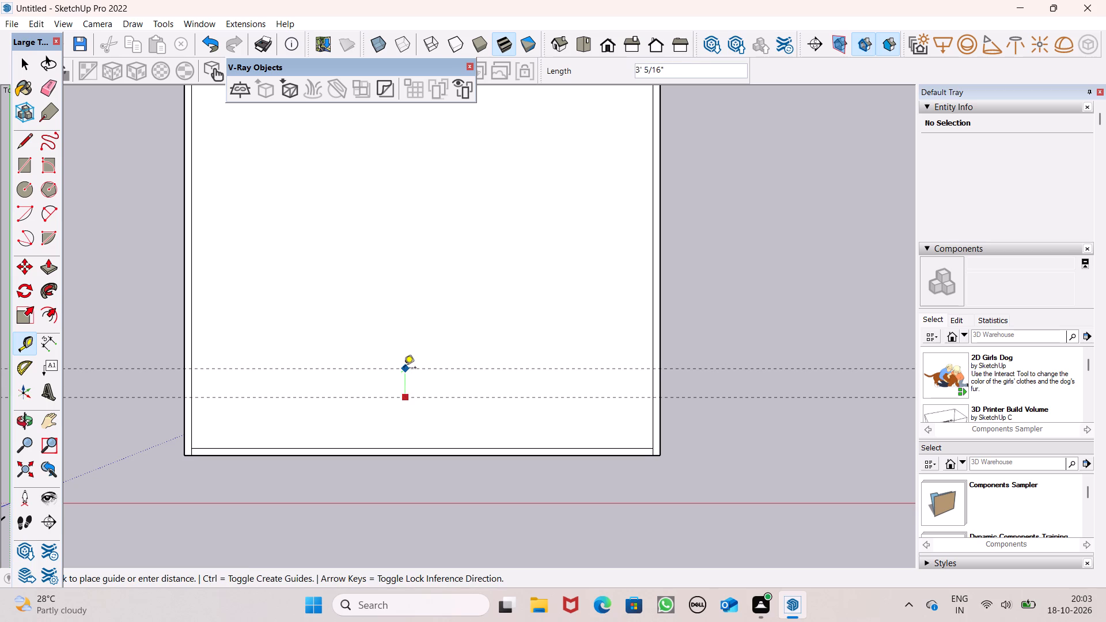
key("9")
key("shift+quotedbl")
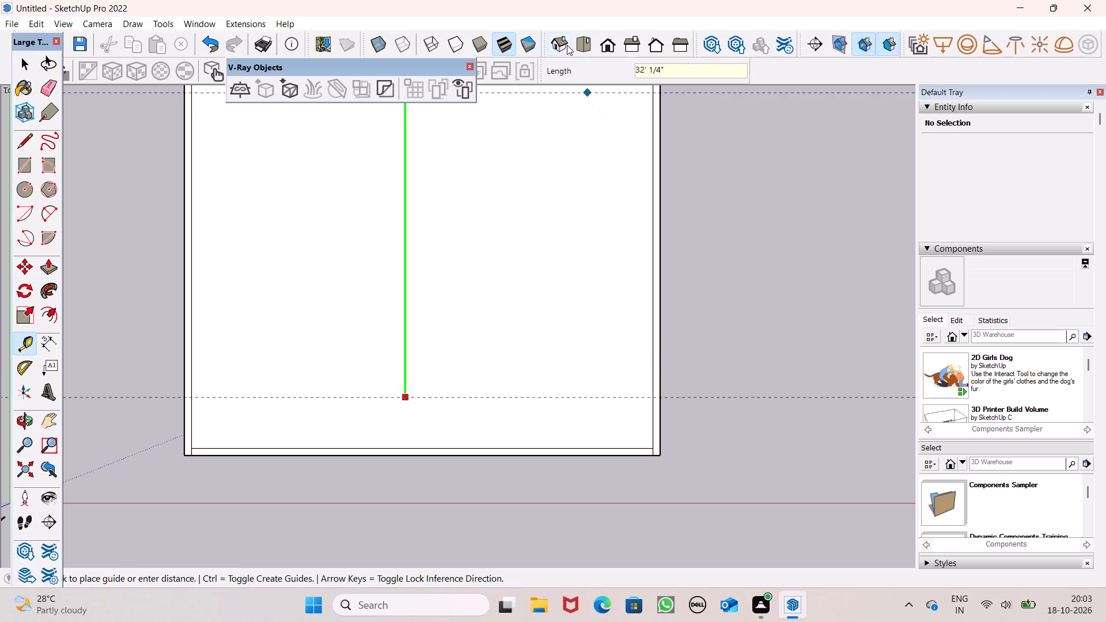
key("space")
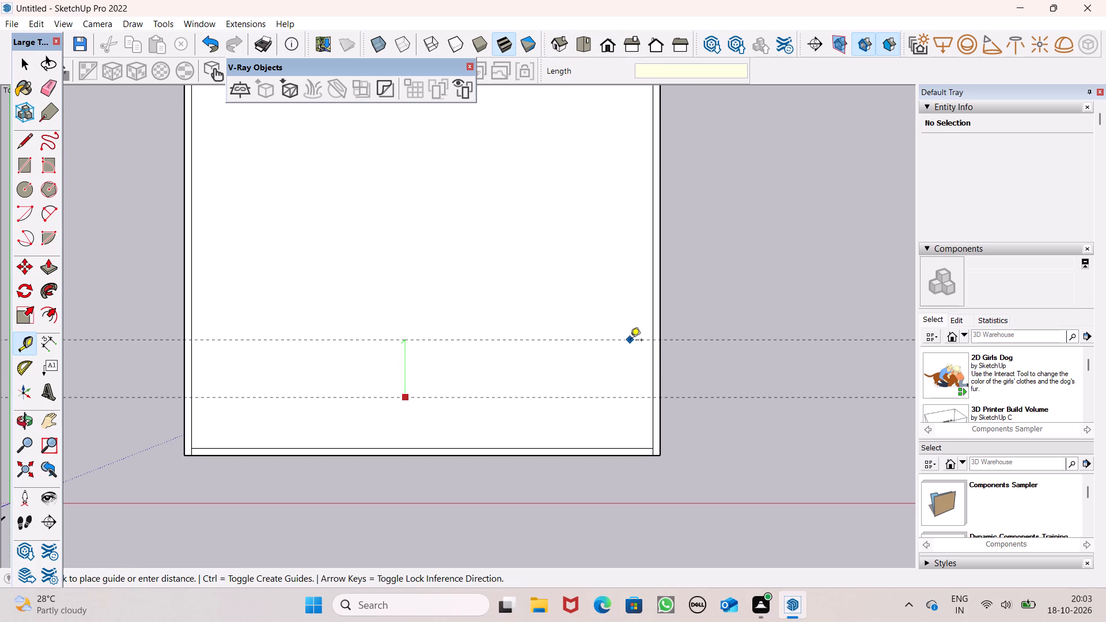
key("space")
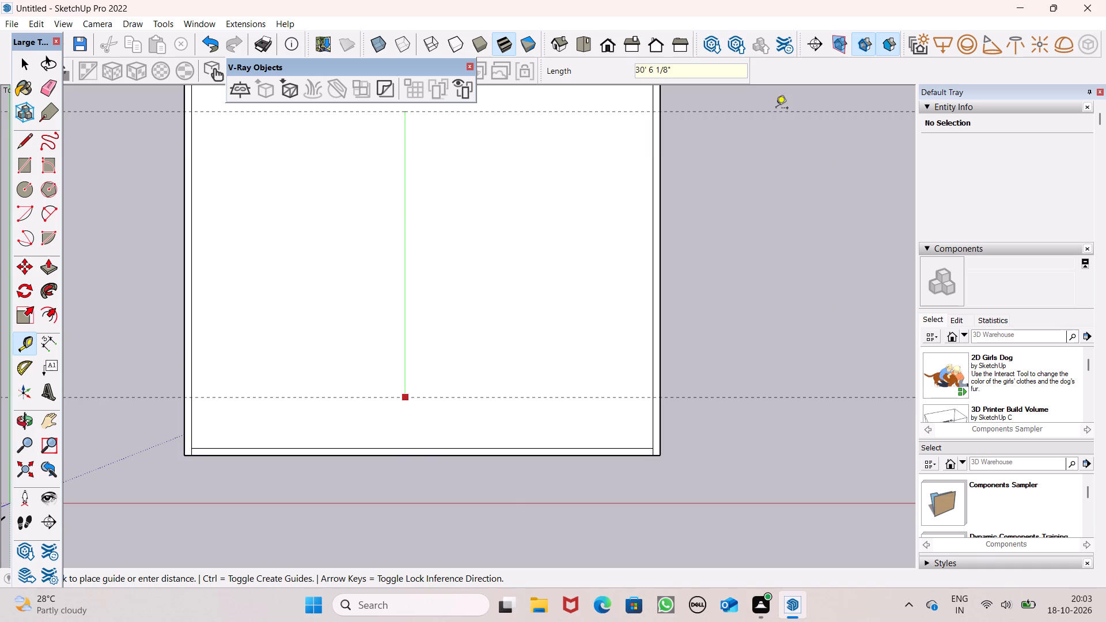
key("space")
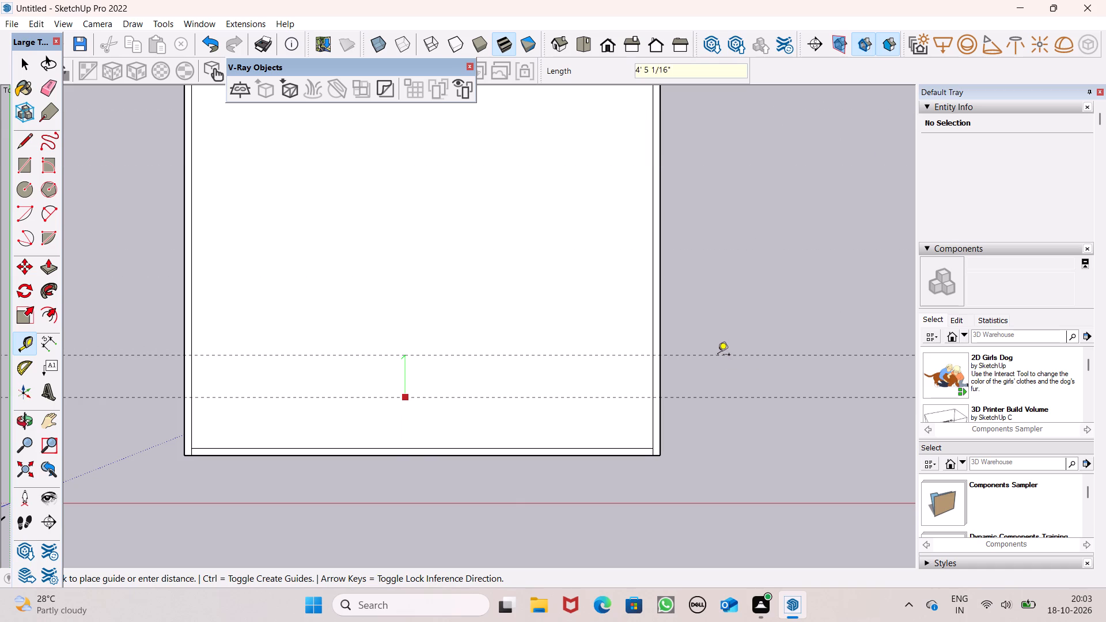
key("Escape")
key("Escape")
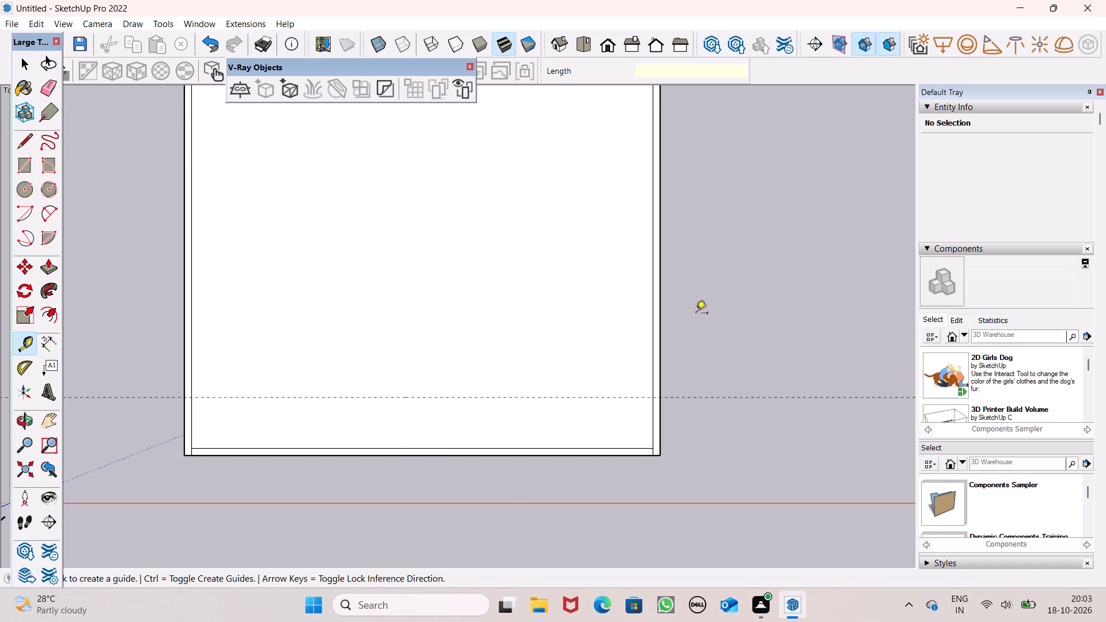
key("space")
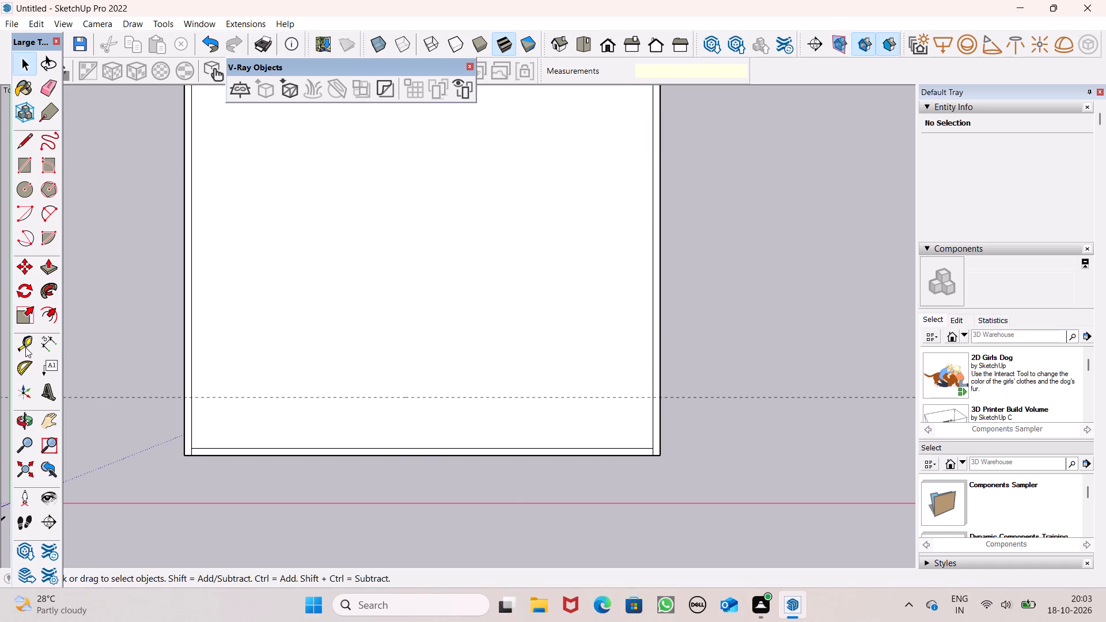
Place a second horizontal guide 9" above the first one to mark an interior wall thickness.
left_click(25, 347)
left_click(371, 397)
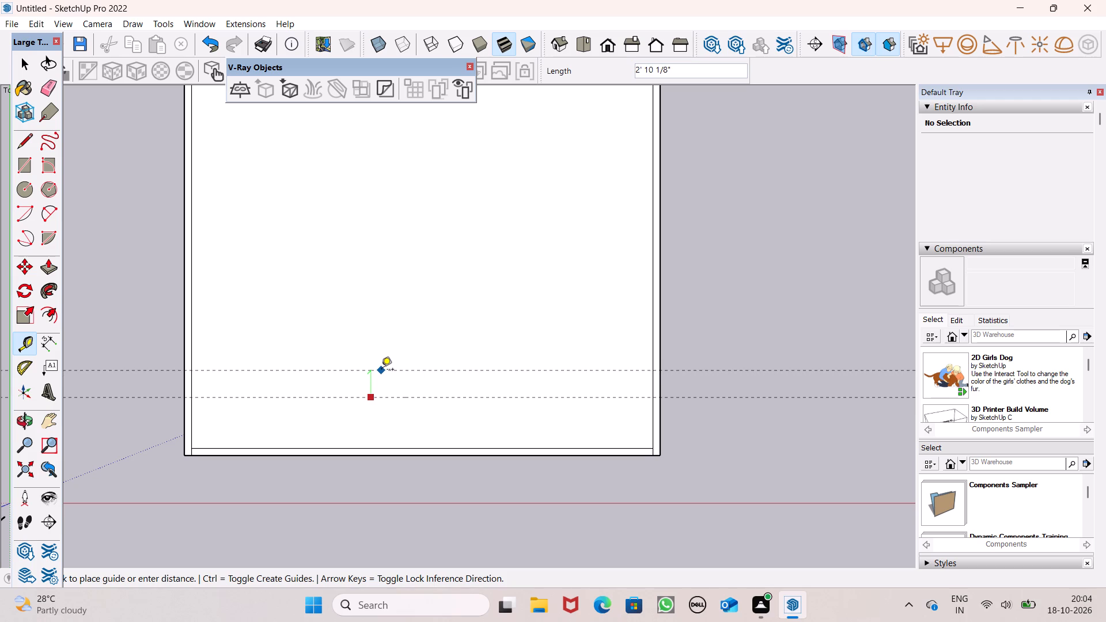
key("9")
key("shift+quotedbl")
key("Return")
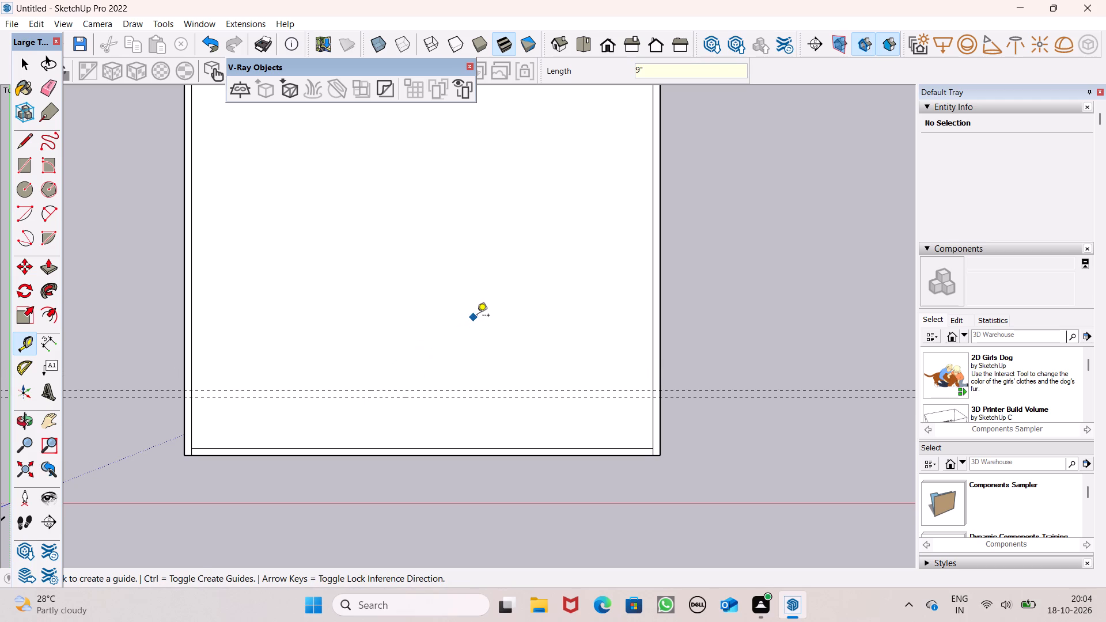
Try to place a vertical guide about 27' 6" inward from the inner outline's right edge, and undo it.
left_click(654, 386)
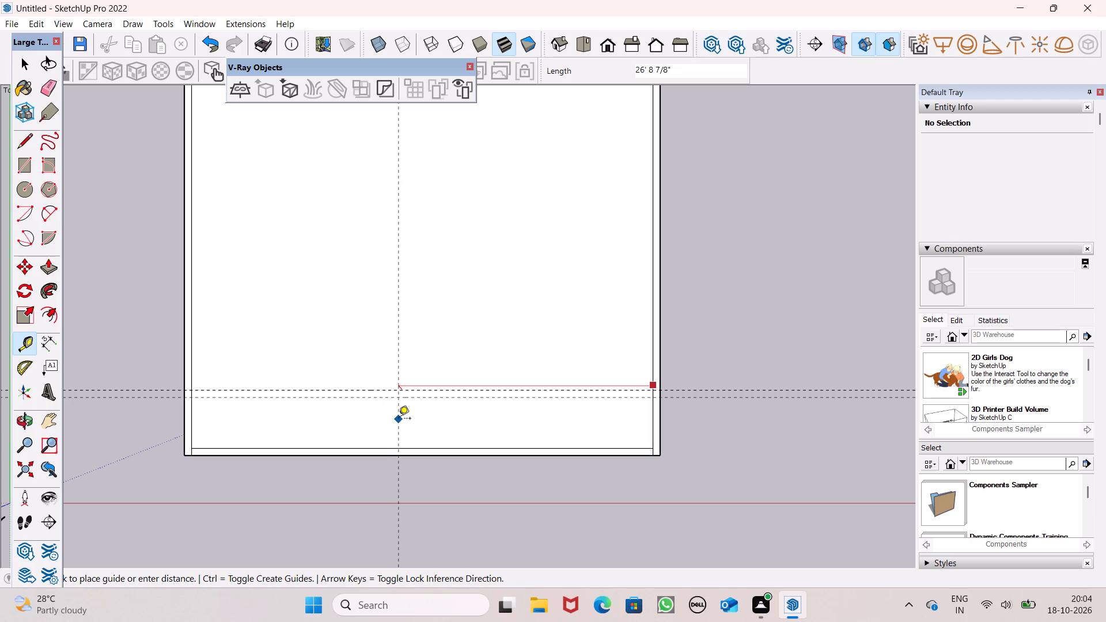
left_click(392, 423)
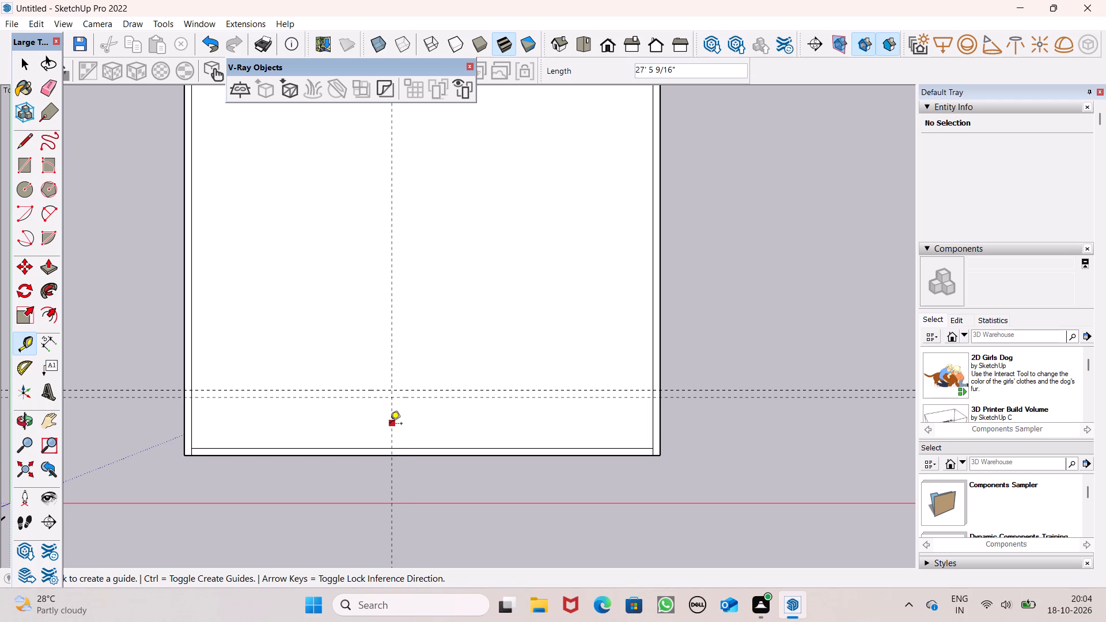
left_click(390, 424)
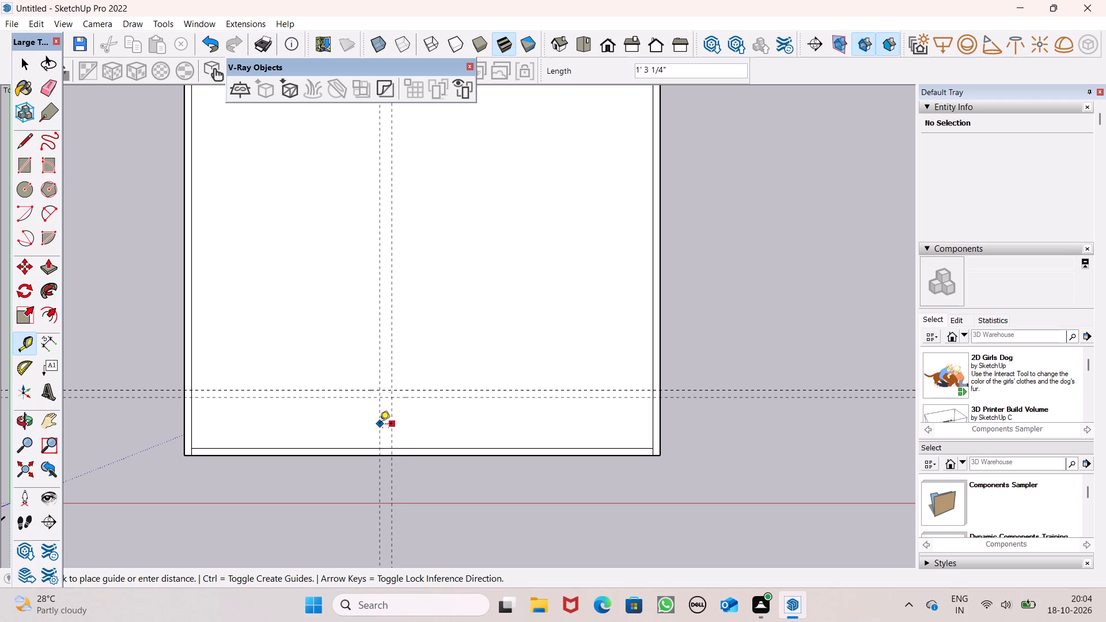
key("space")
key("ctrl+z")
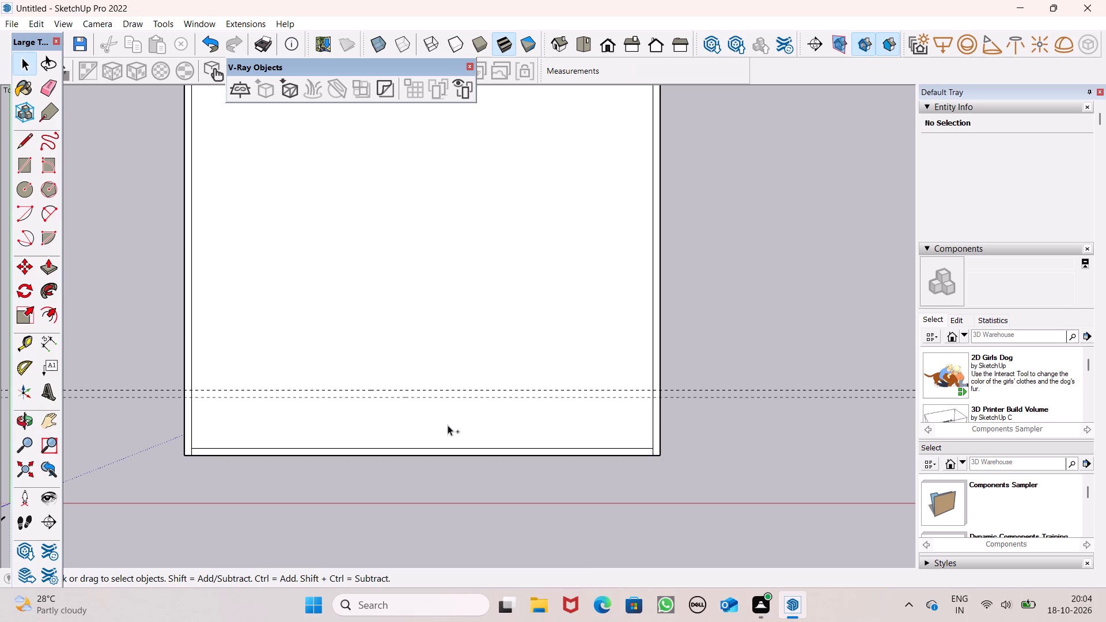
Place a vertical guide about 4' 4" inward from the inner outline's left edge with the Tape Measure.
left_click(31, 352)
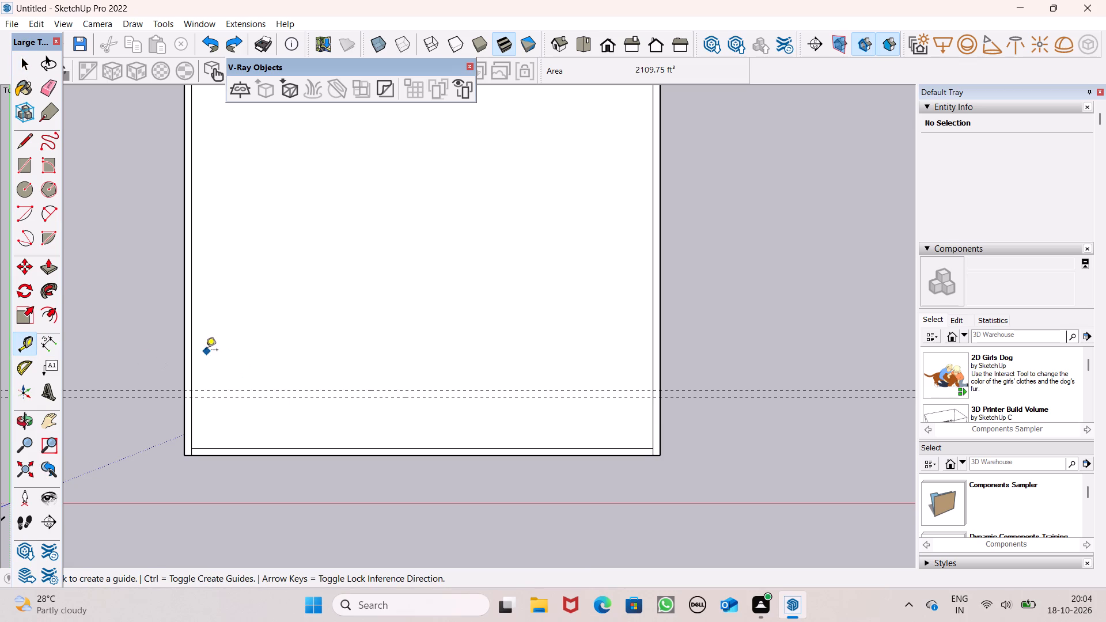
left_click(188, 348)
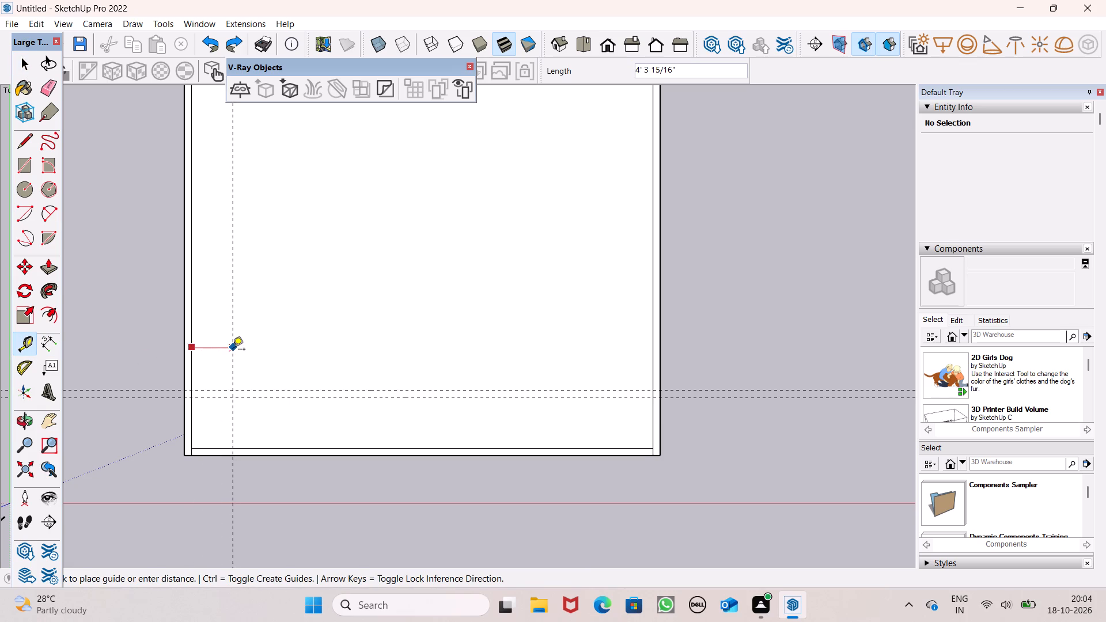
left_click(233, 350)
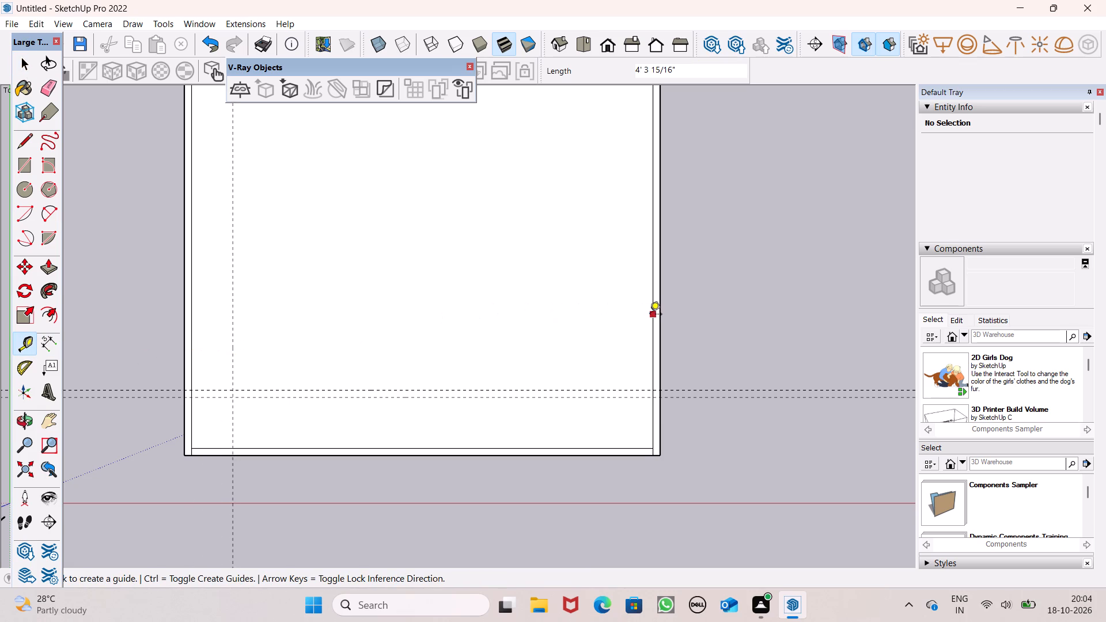
Place a vertical guide about 3' 9" inward from the inner outline's right edge and a second one 6" further inward.
left_click(652, 315)
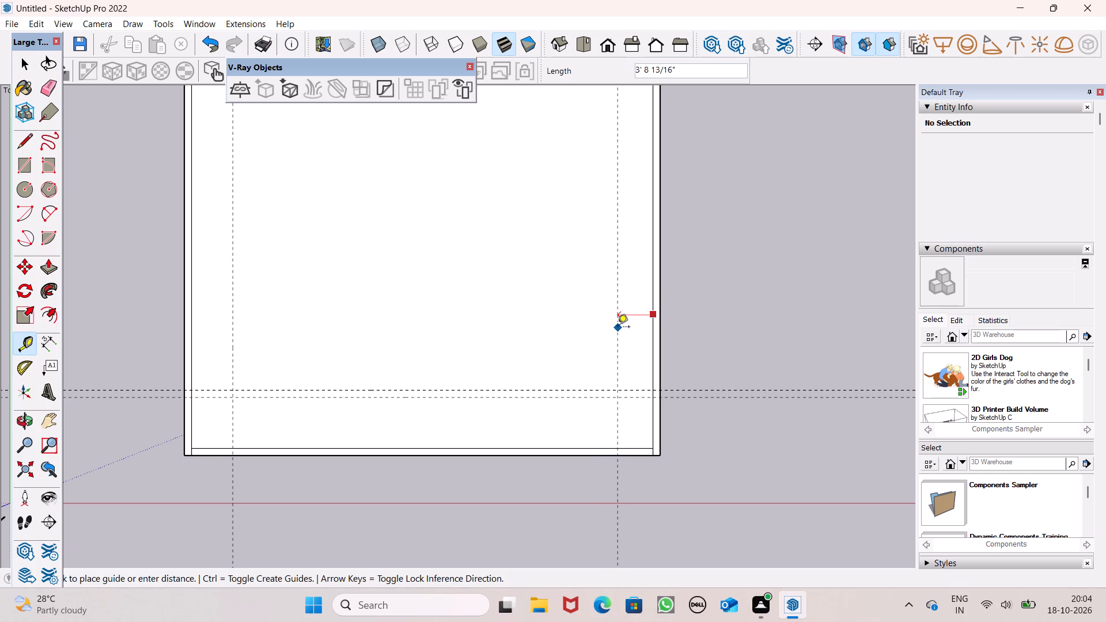
left_click(619, 327)
left_click(619, 327)
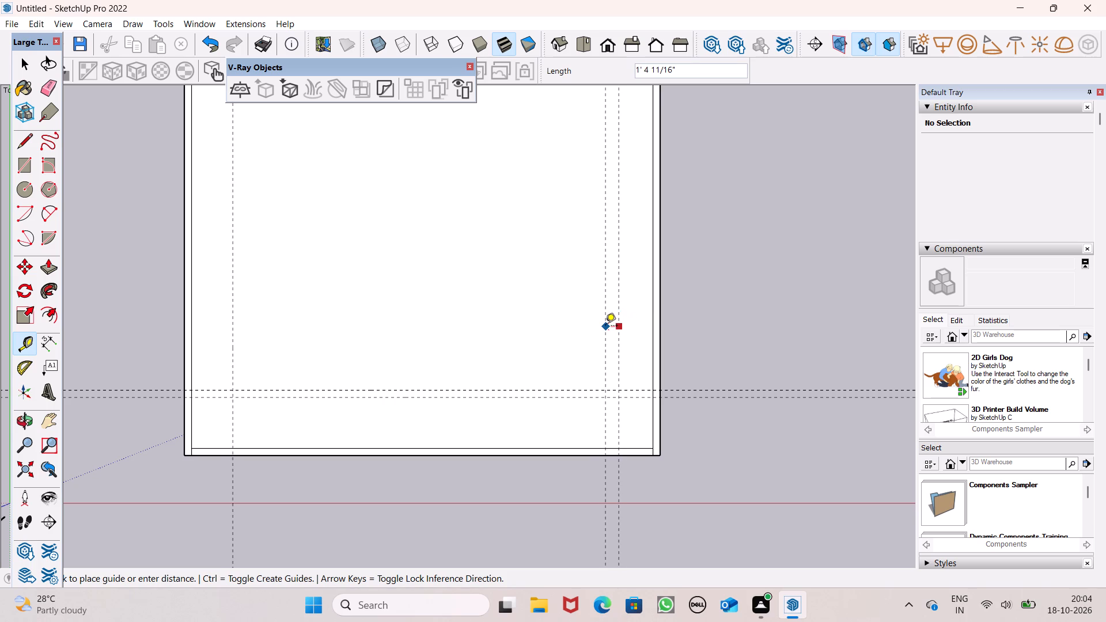
key("6")
key("shift+quotedbl")
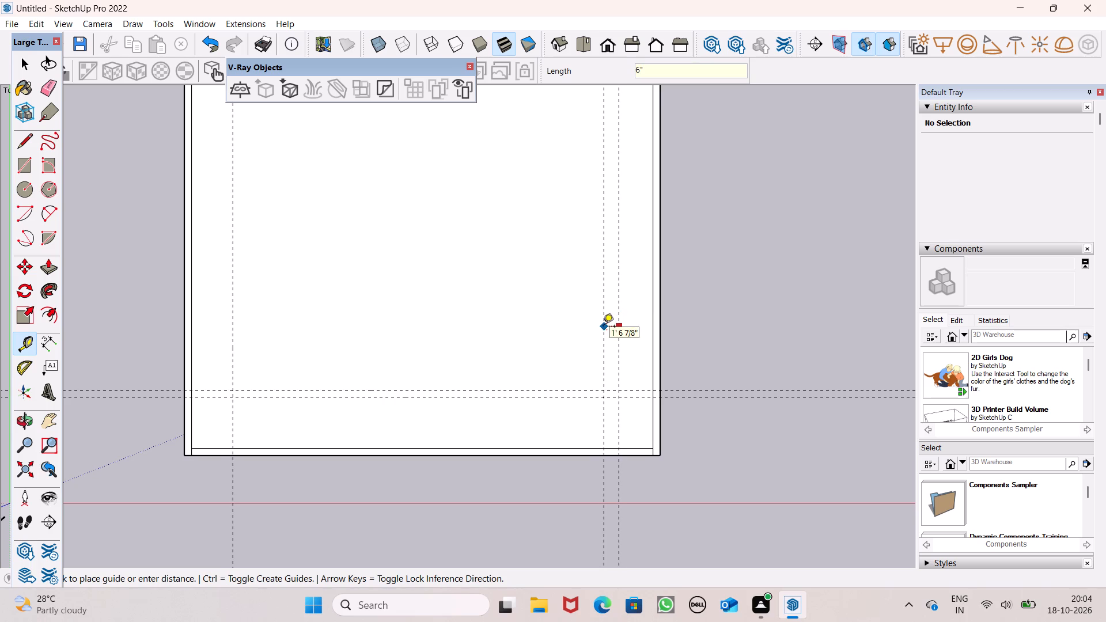
key("Return")
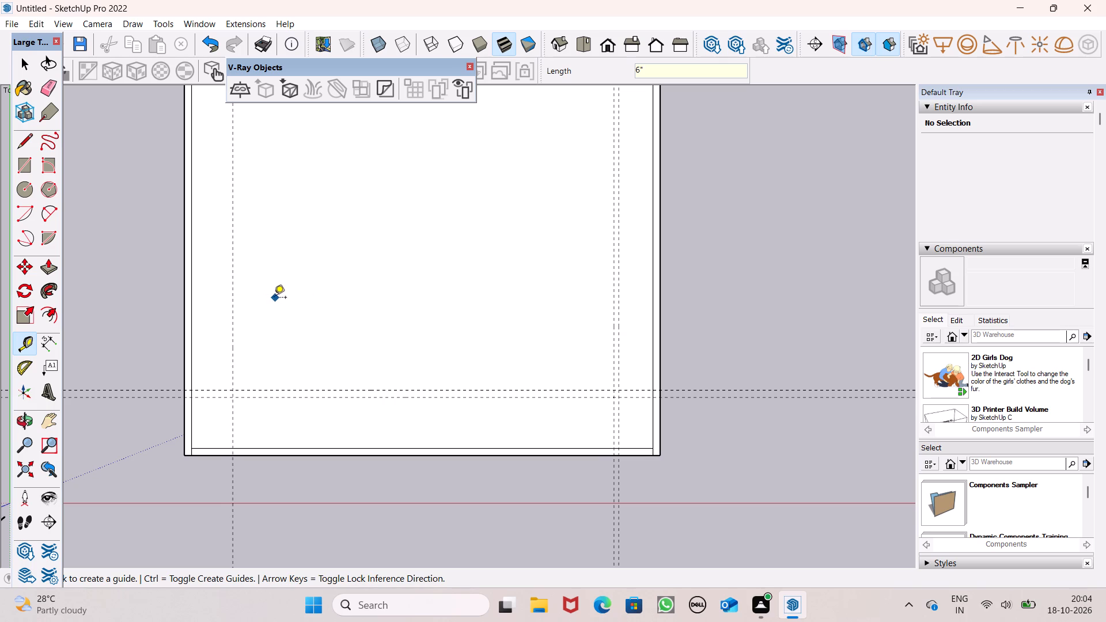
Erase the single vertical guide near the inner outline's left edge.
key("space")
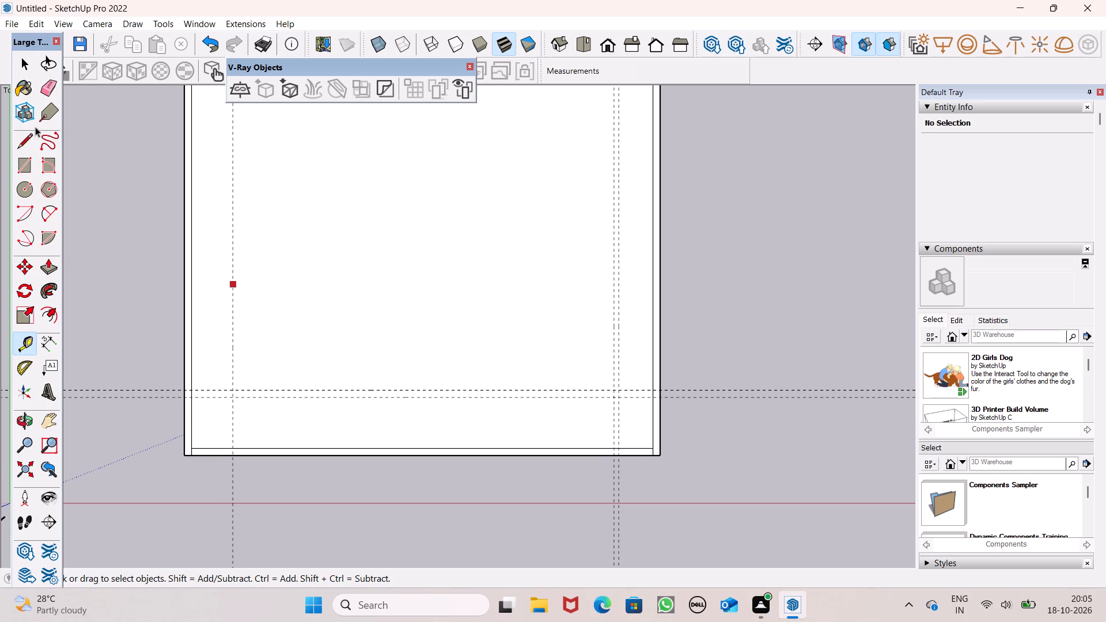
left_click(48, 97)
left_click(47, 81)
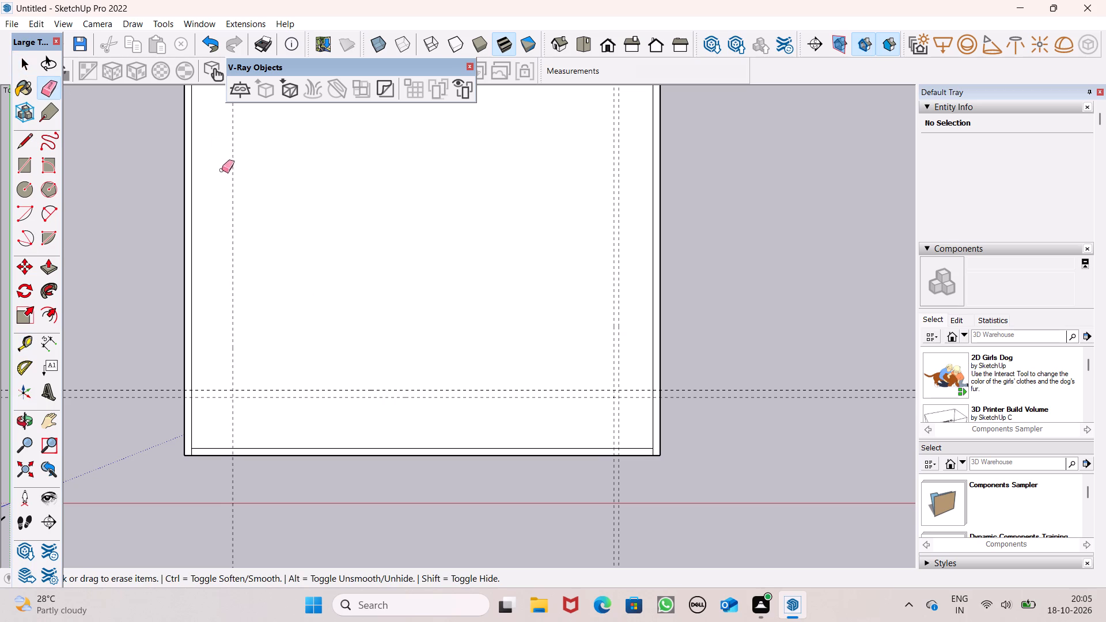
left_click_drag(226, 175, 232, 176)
Place a vertical guide a short distance inward from the inner outline's left edge and a second one 6" further inward.
left_click(21, 348)
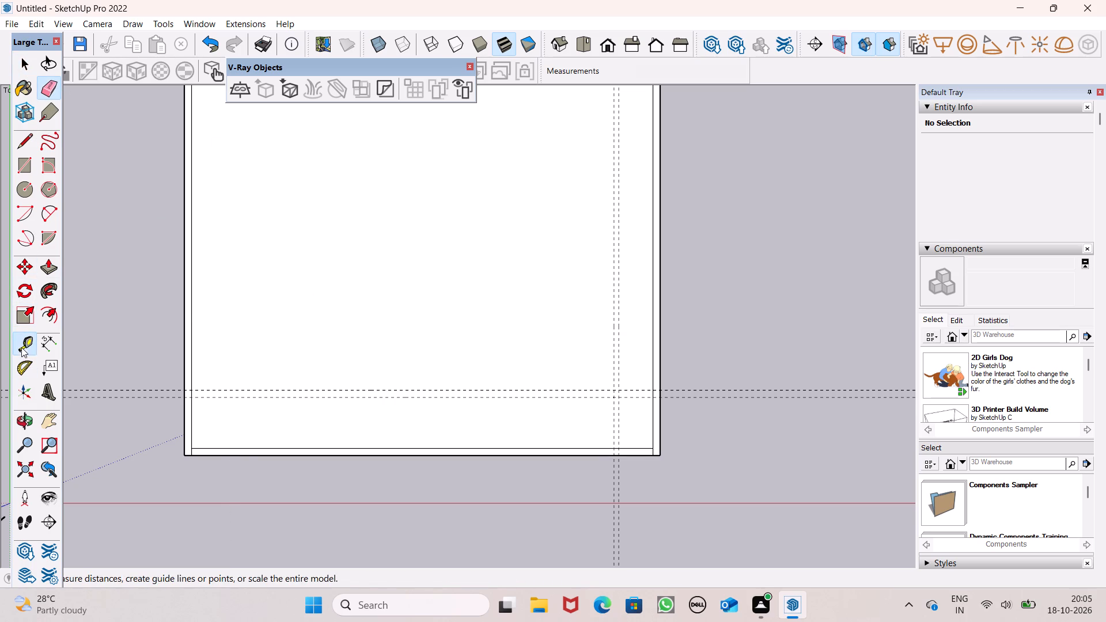
left_click(191, 309)
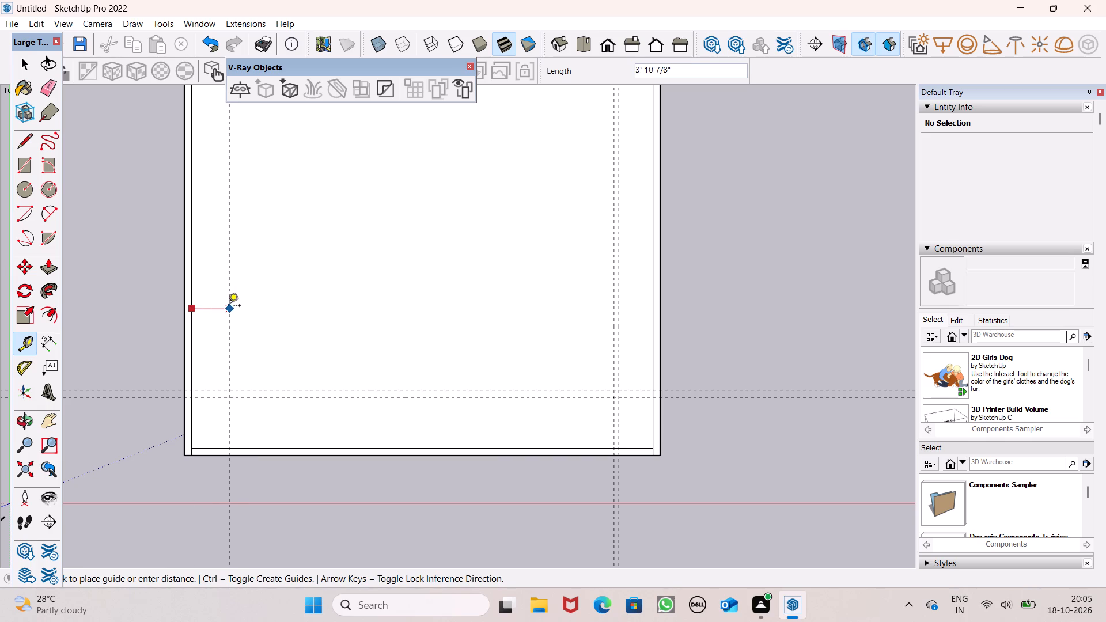
double_click(224, 307)
left_click(224, 308)
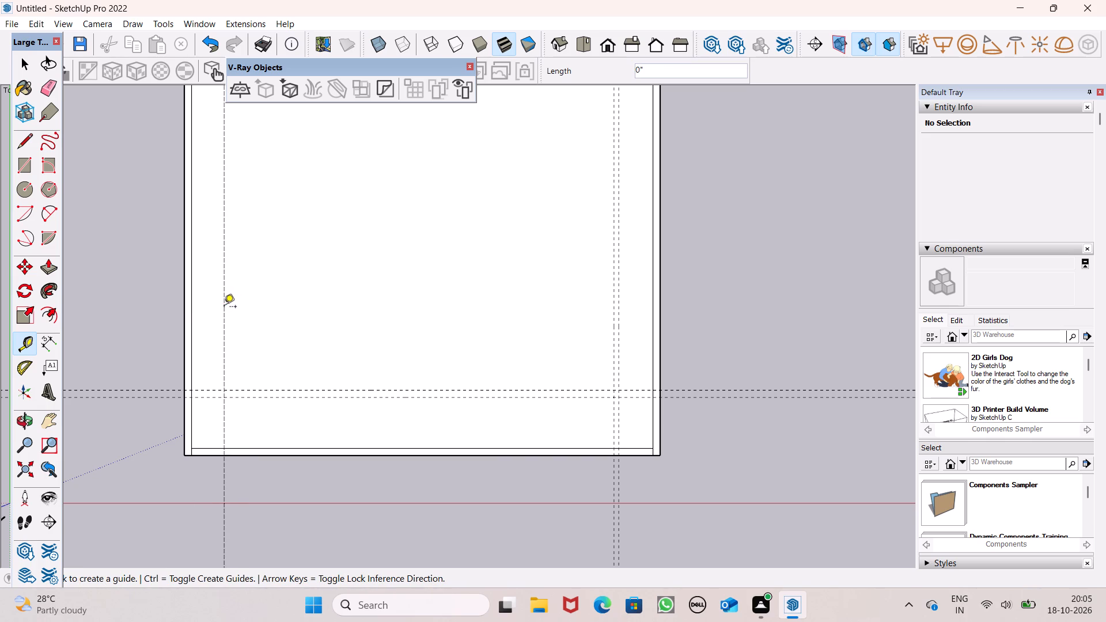
left_click(224, 307)
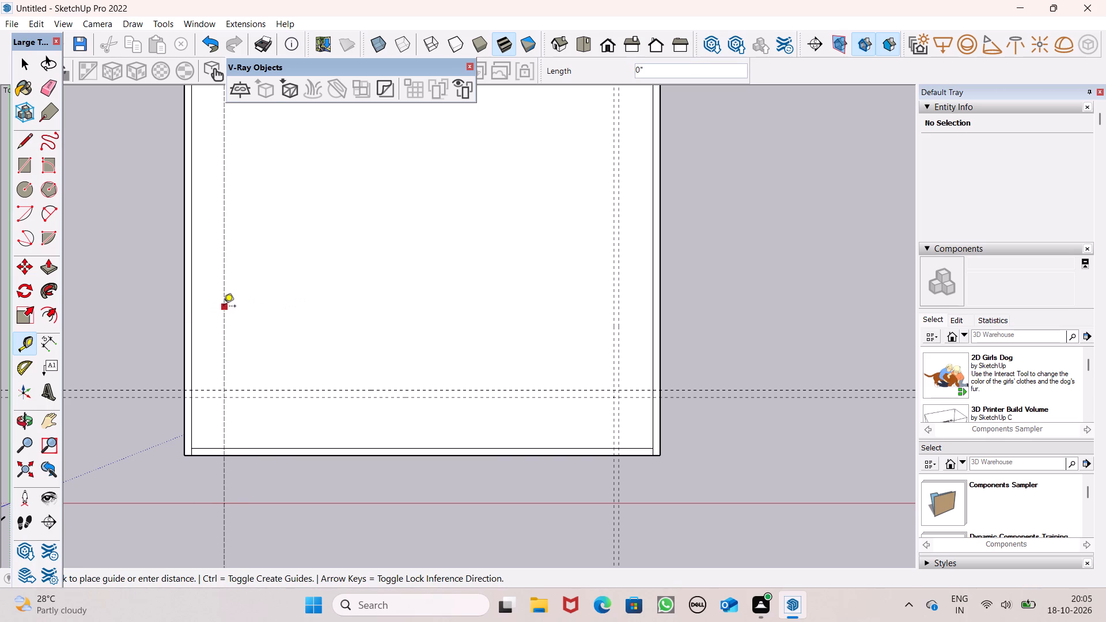
type("6\"")
key("Return")
Place a vertical guide about 22' 6" inward from the right pair's inner guide and a second one 6" further left.
scroll(235, 395, "down", 2)
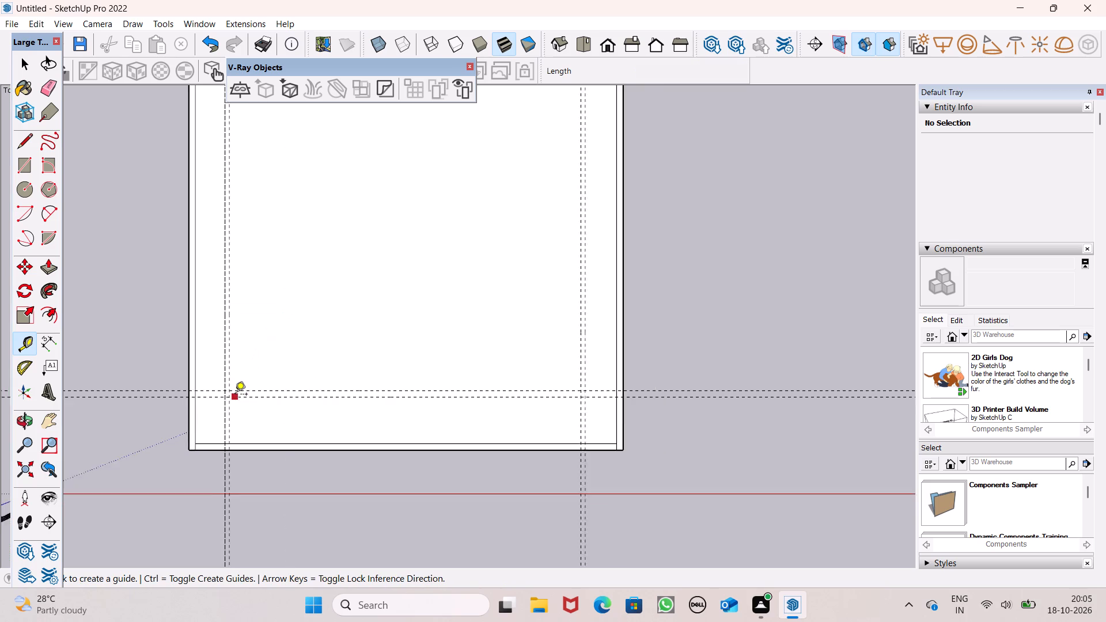
scroll(235, 395, "down", 2)
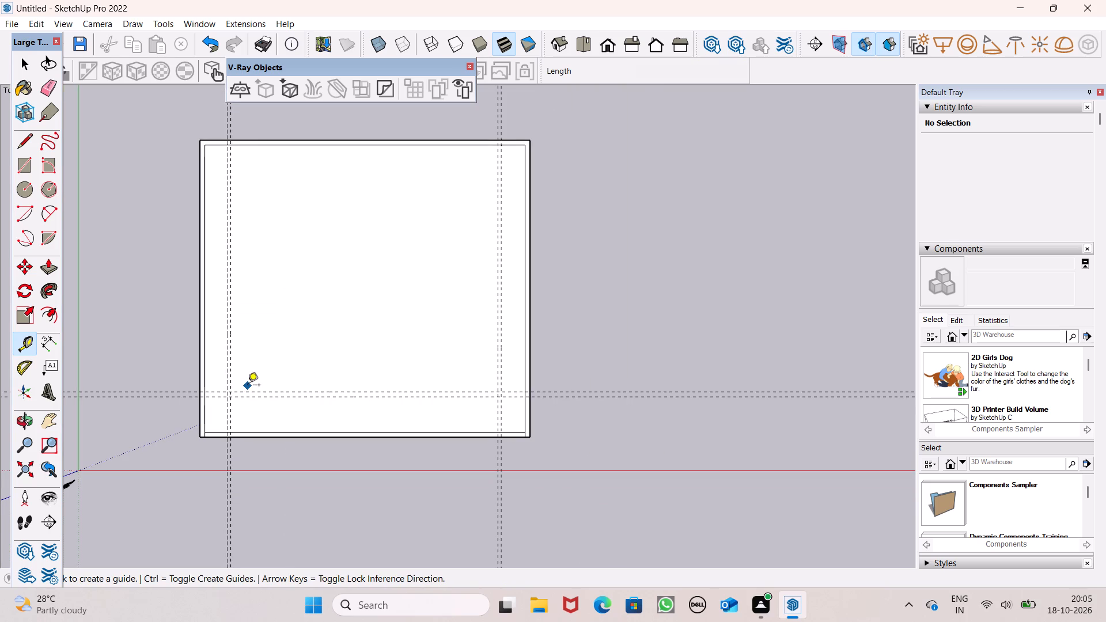
scroll(500, 341, "up", 6)
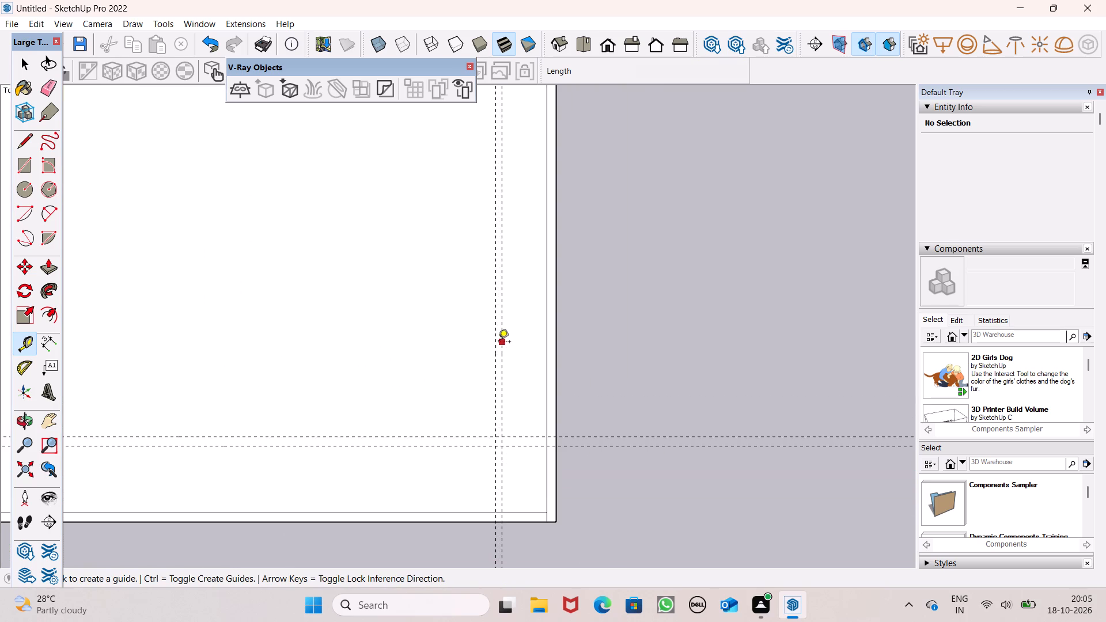
scroll(499, 342, "down", 5)
left_click(497, 336)
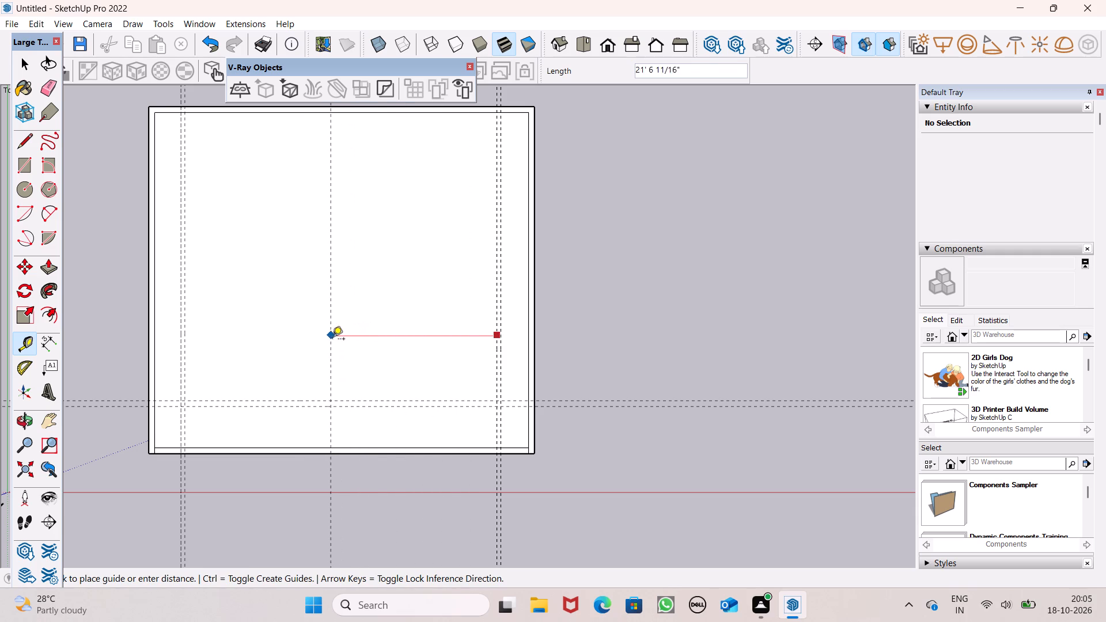
scroll(338, 340, "up", 1)
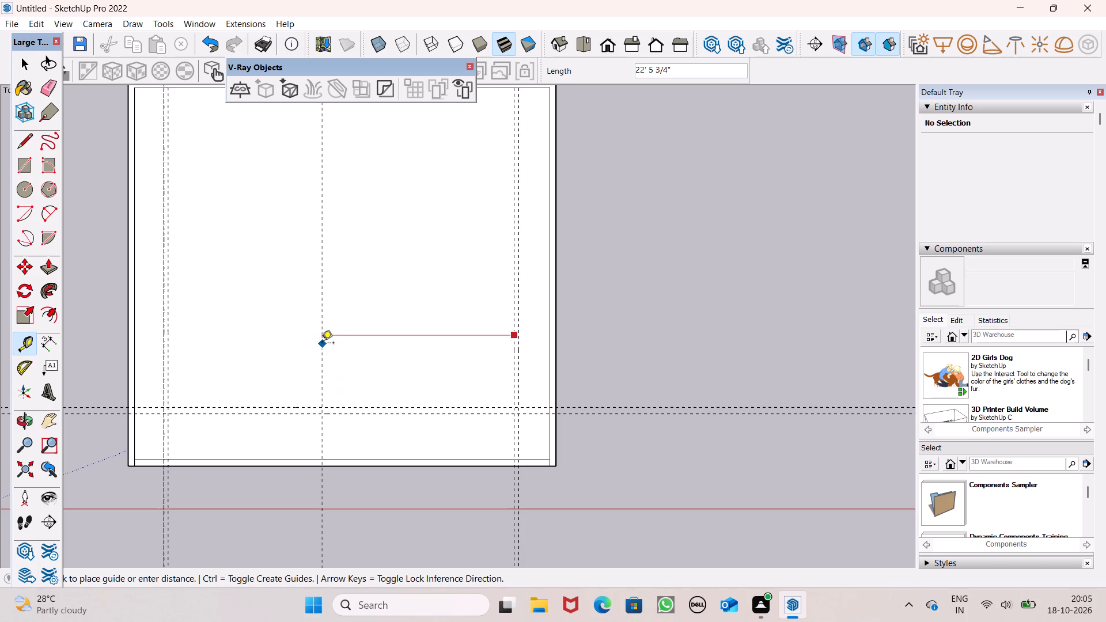
left_click(322, 344)
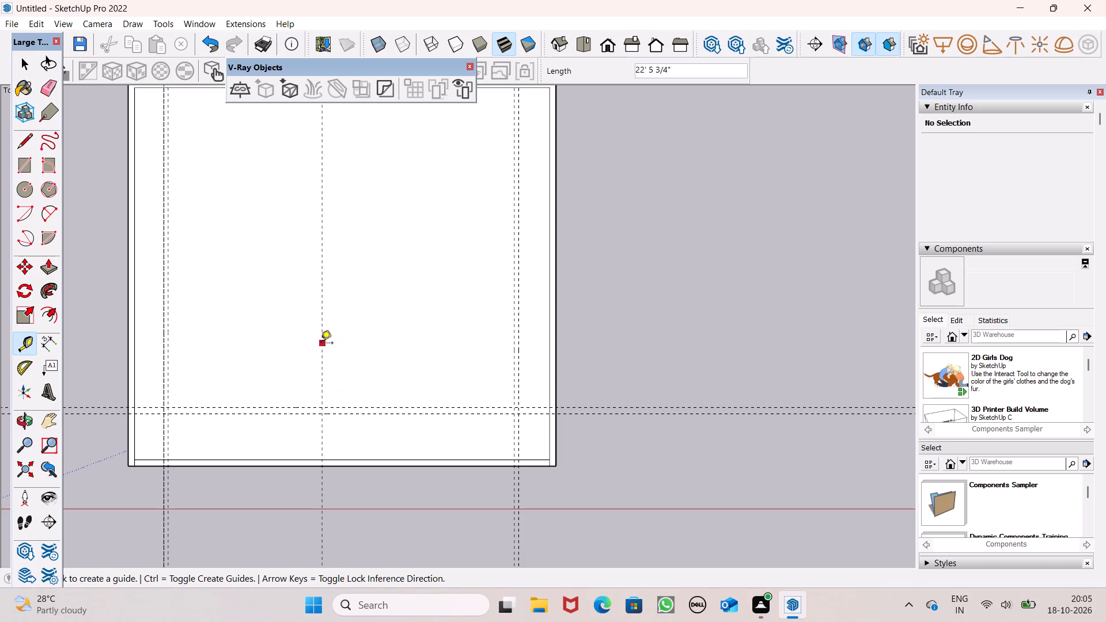
left_click(320, 344)
type("6\"")
key("Return")
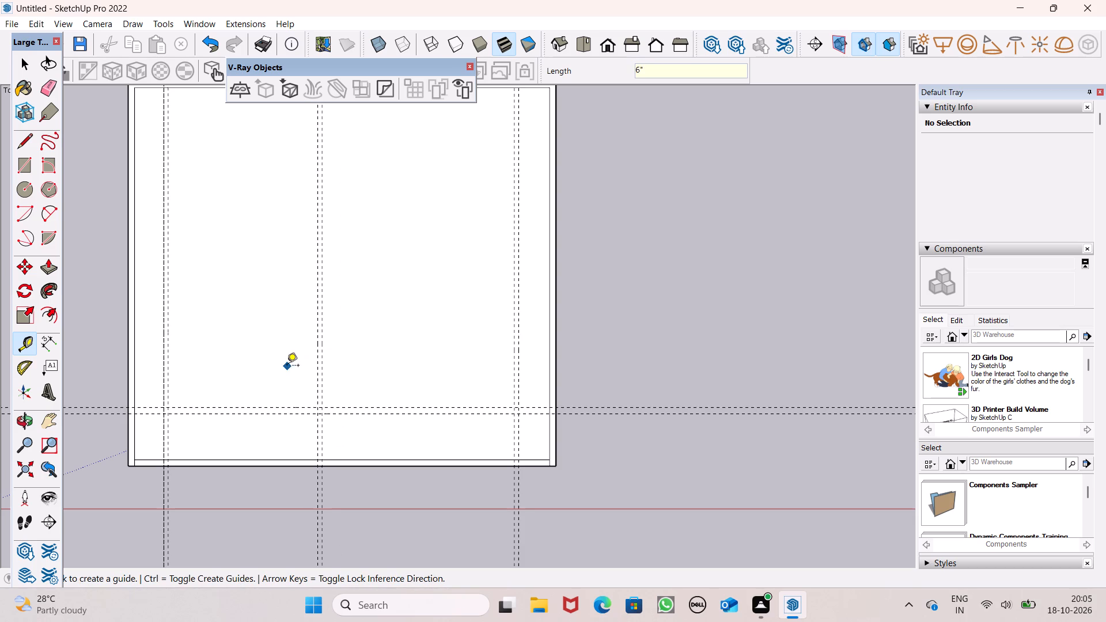
Place a horizontal guide about 13' 4" above the lower pair's upper guide and a parallel guide 6" from it.
left_click(255, 404)
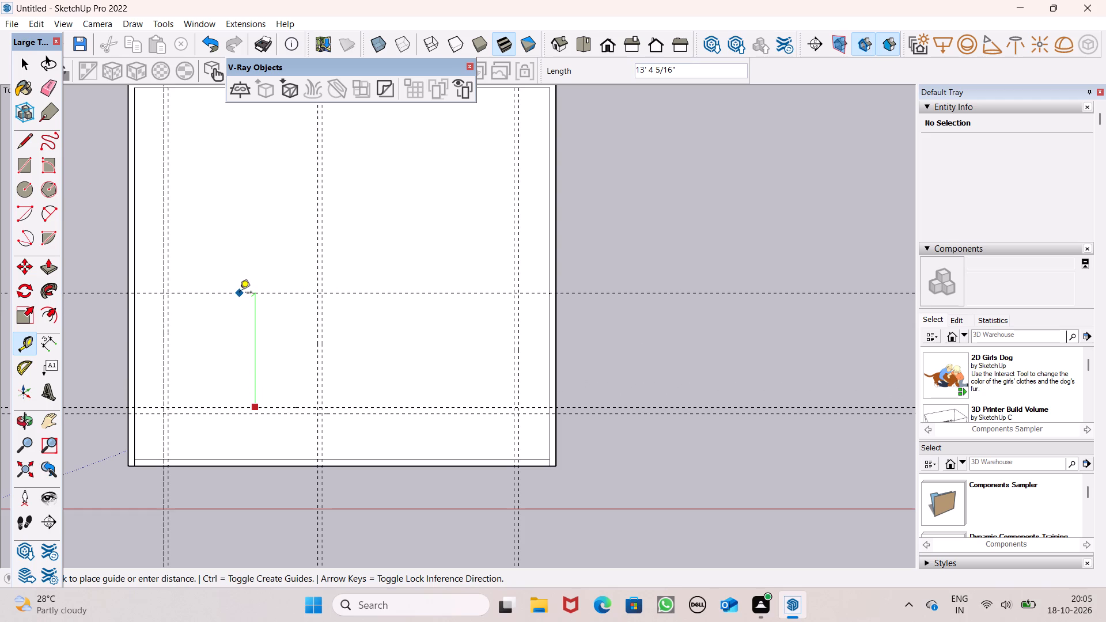
left_click(240, 293)
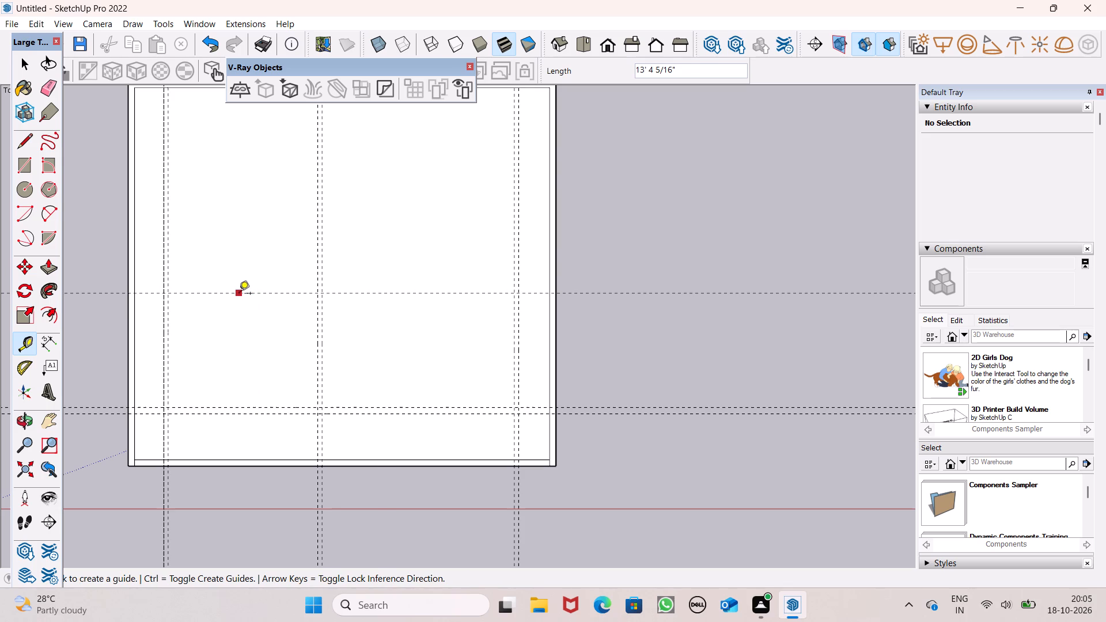
left_click(239, 294)
type("6\"")
key("Return")
Place a horizontal guide about 4' 4" below the inner outline's upper edge and a second one 6" below it.
scroll(236, 311, "down", 7)
scroll(259, 227, "up", 7)
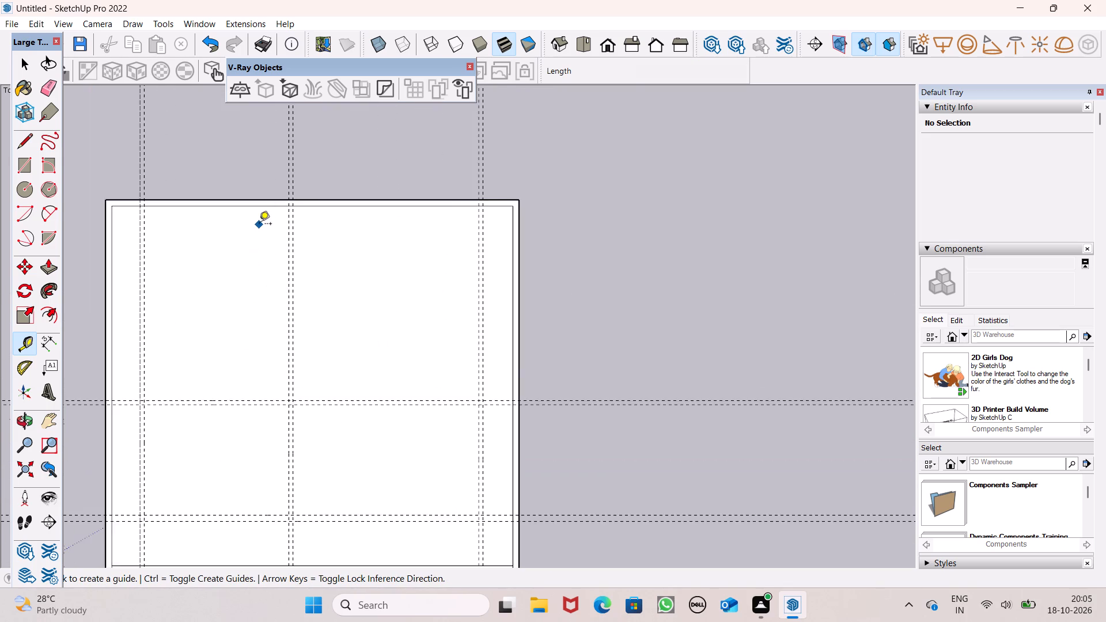
scroll(259, 225, "up", 5)
left_click(264, 192)
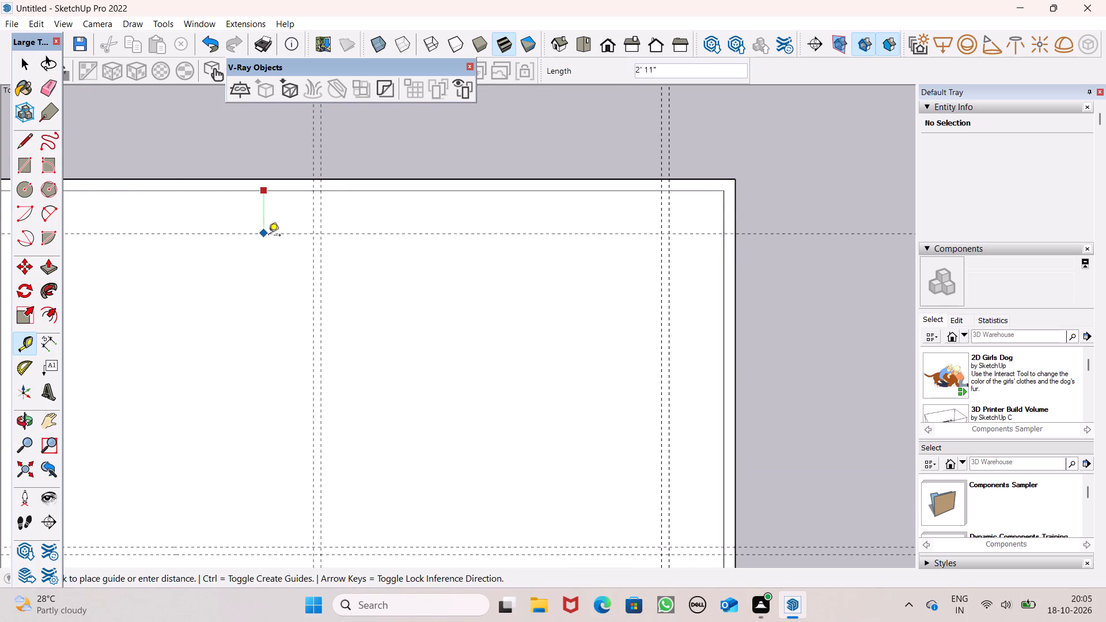
left_click(268, 256)
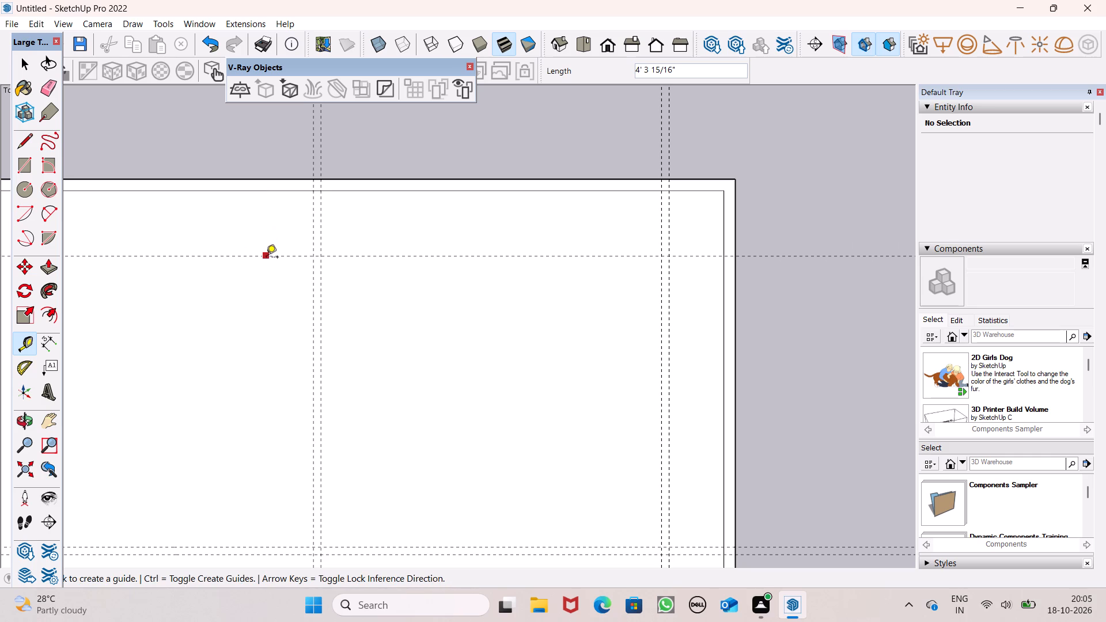
left_click(266, 258)
type("6\"")
key("Return")
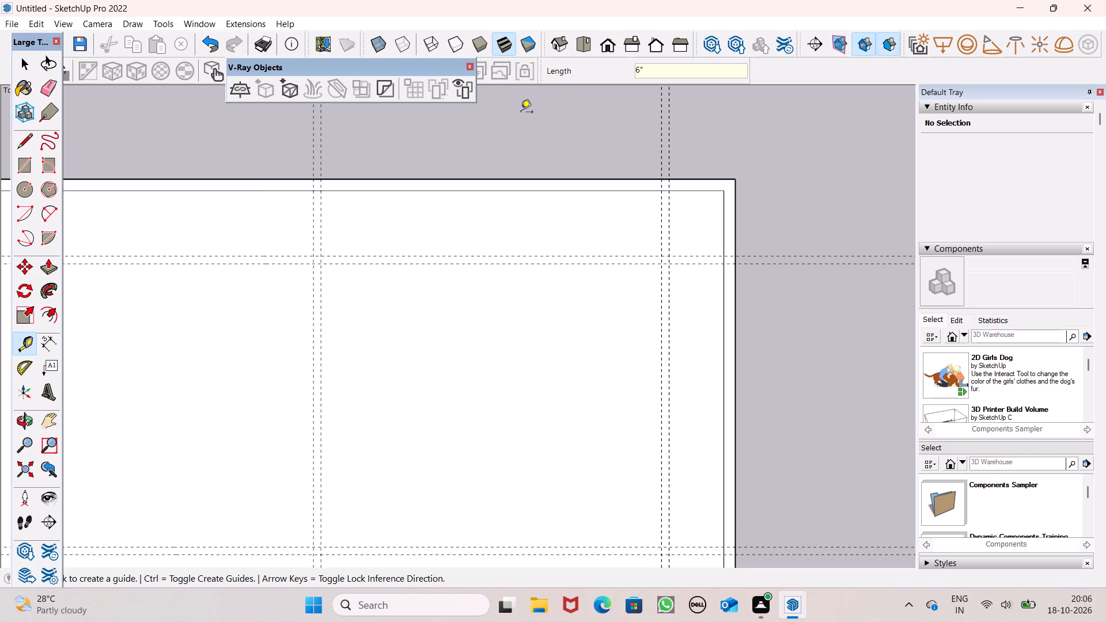
Draw a wall rectangle about 41' 6" by 6" between the uppermost horizontal guides, spanning the left and right vertical guide pairs' outer lines.
key("space")
scroll(492, 147, "down", 3)
left_click(26, 166)
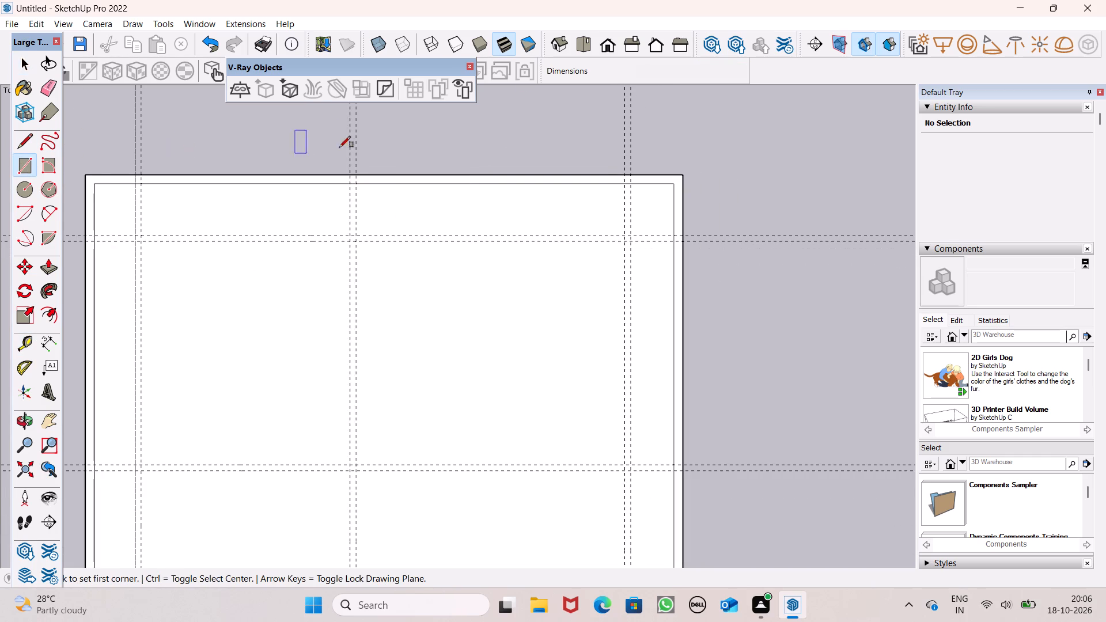
scroll(342, 145, "down", 1)
scroll(185, 240, "up", 6)
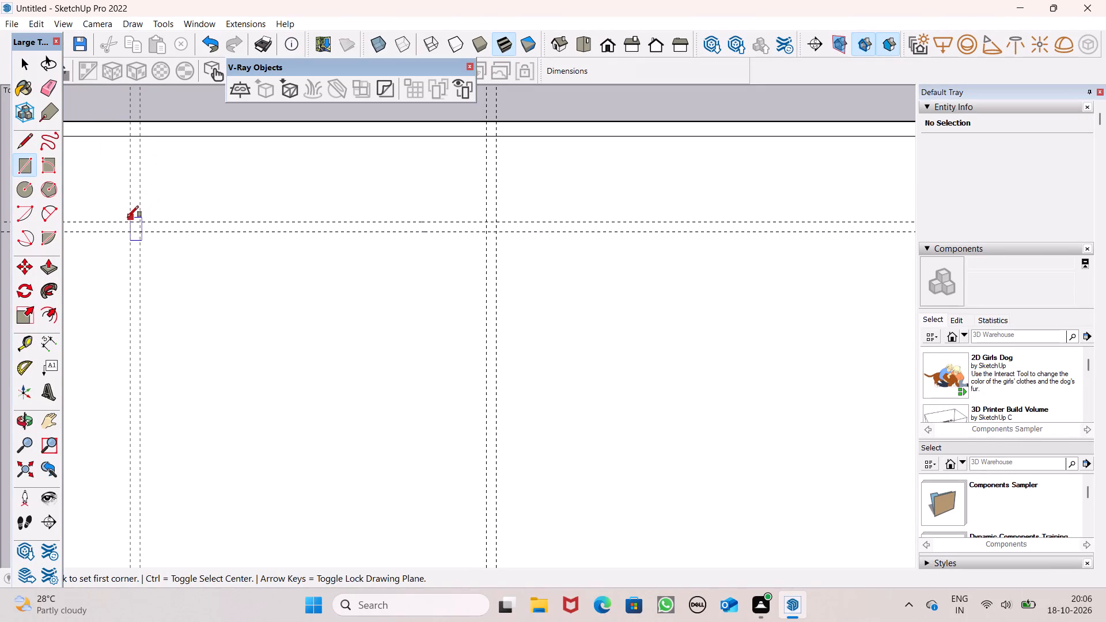
left_click_drag(127, 220, 134, 221)
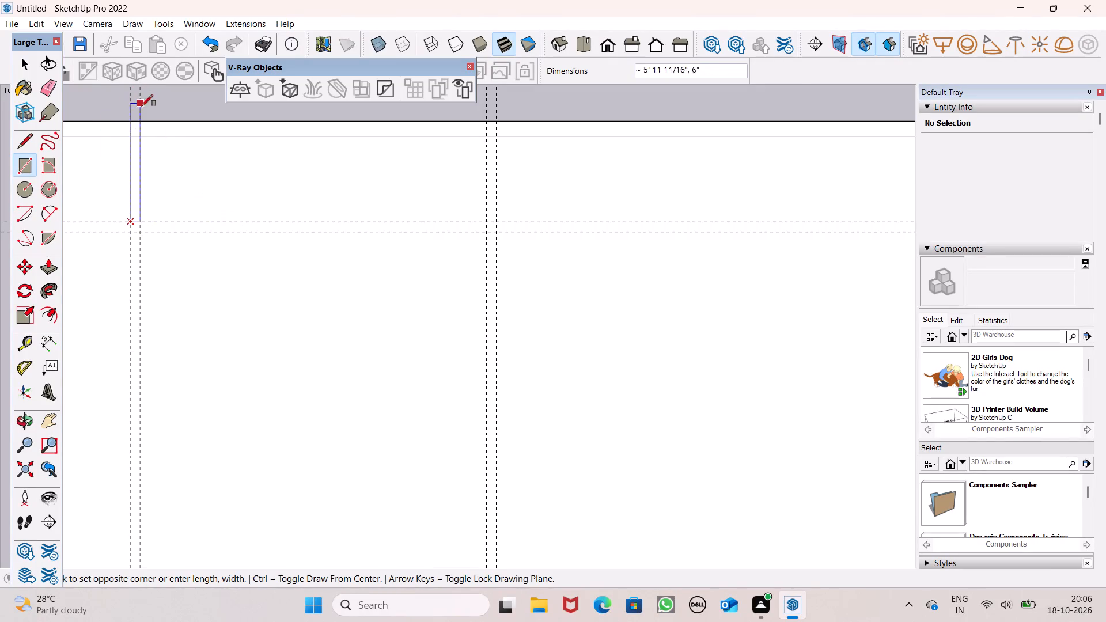
scroll(262, 315, "down", 7)
scroll(642, 284, "up", 7)
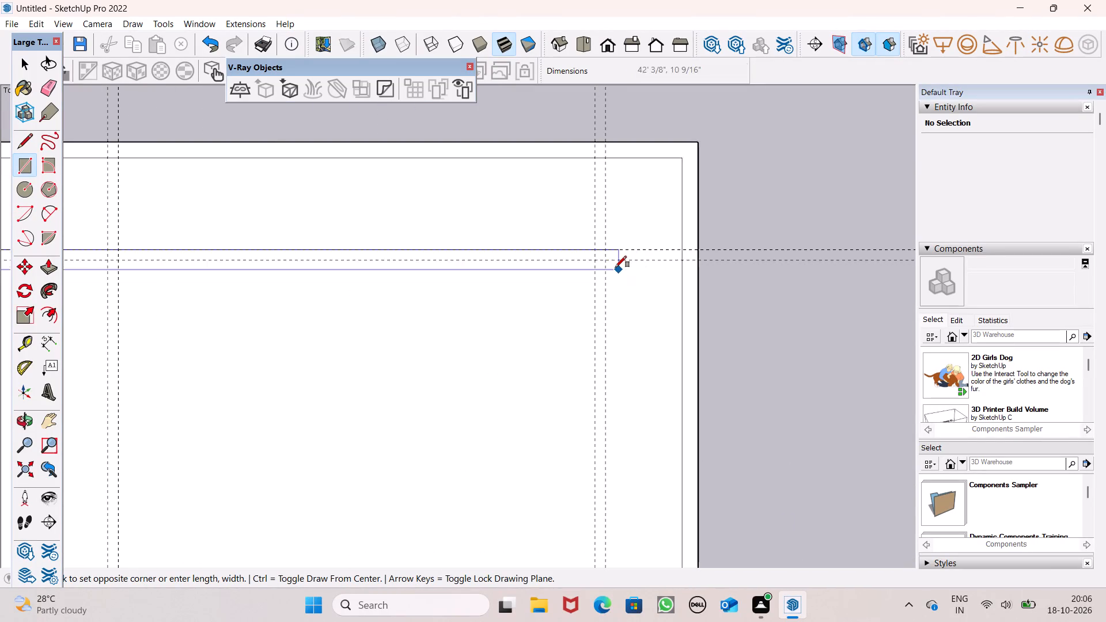
scroll(613, 267, "up", 7)
left_click(600, 252)
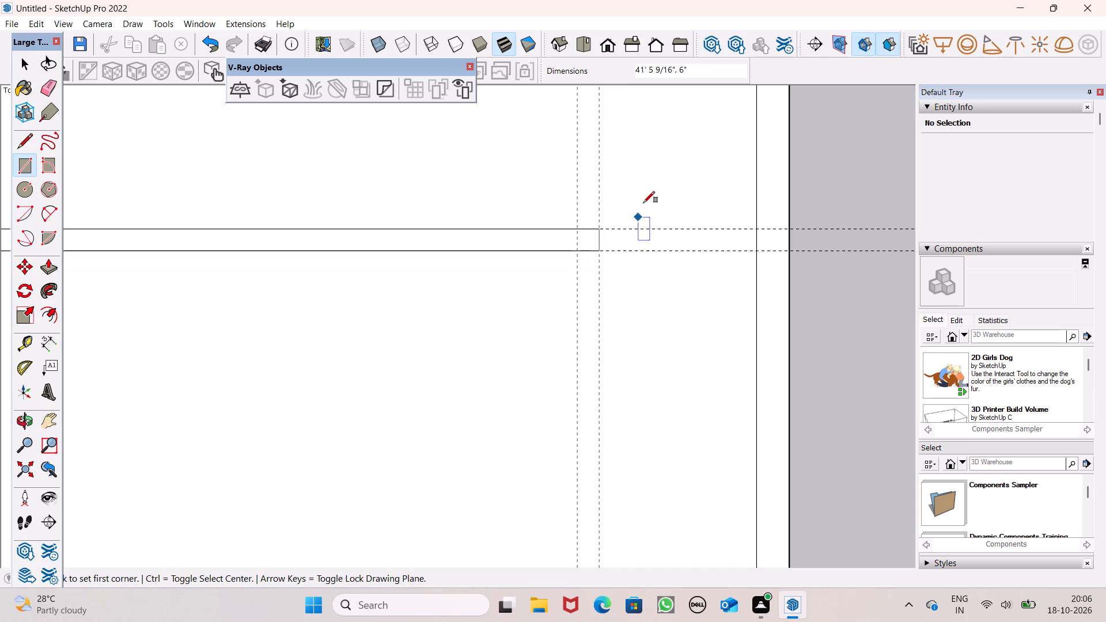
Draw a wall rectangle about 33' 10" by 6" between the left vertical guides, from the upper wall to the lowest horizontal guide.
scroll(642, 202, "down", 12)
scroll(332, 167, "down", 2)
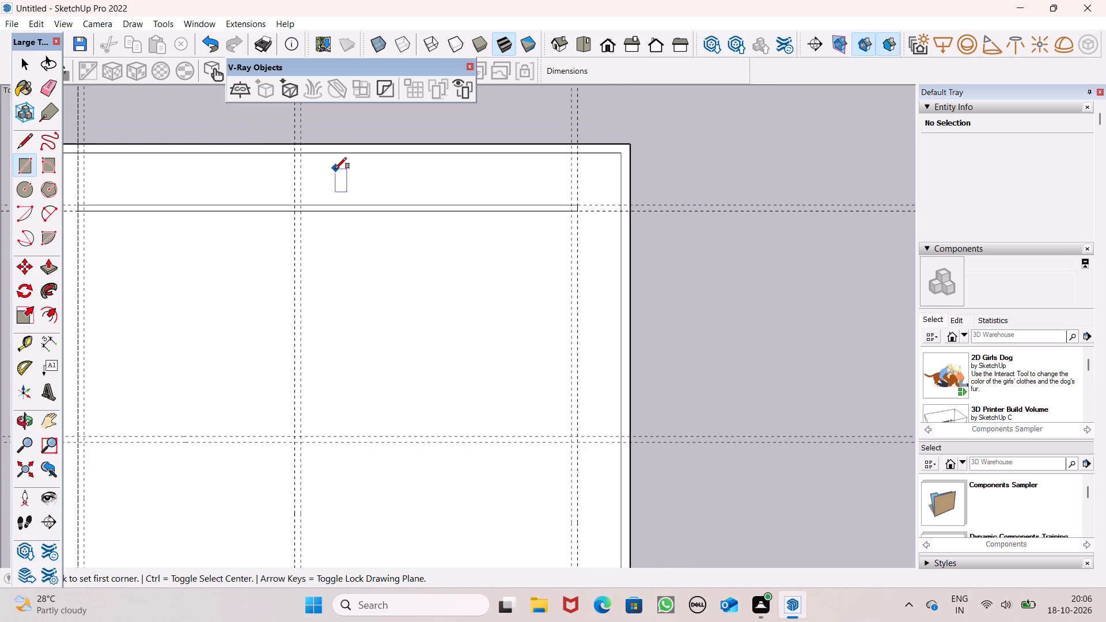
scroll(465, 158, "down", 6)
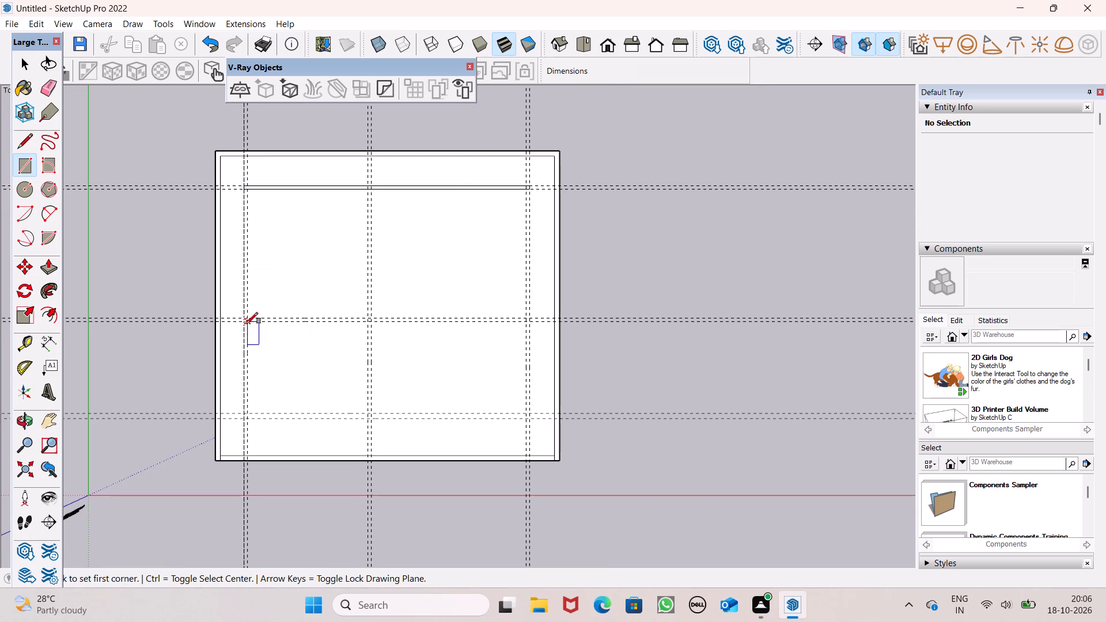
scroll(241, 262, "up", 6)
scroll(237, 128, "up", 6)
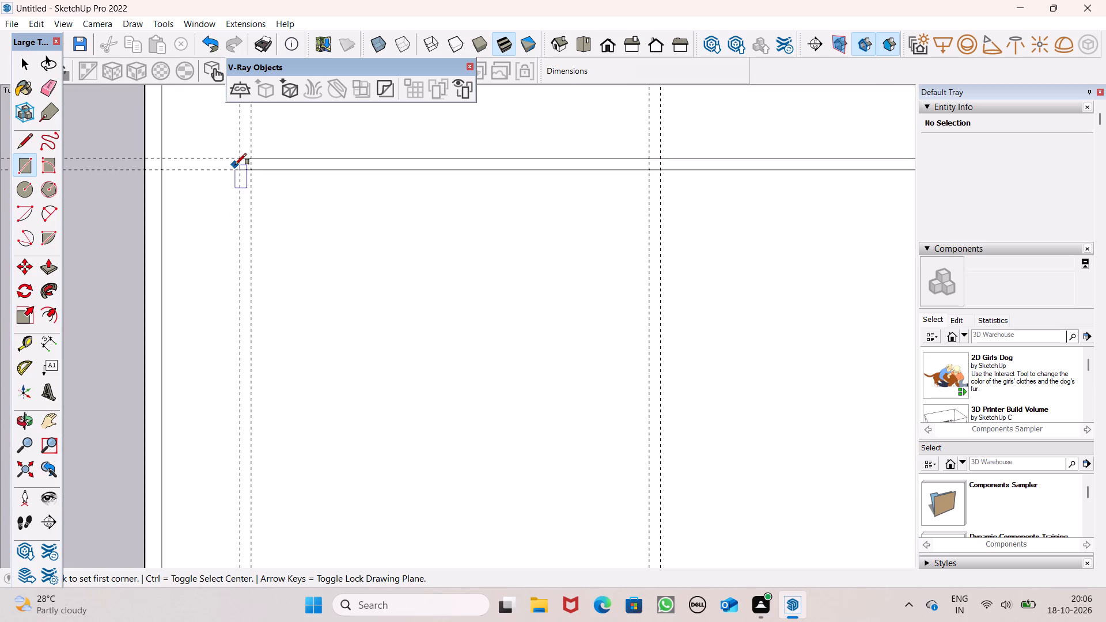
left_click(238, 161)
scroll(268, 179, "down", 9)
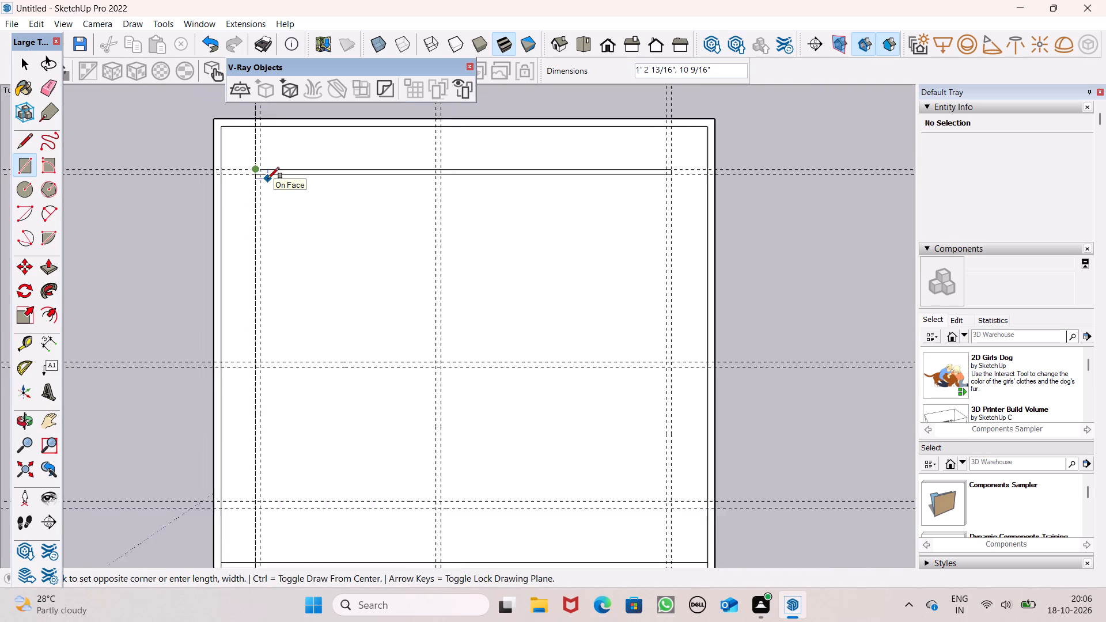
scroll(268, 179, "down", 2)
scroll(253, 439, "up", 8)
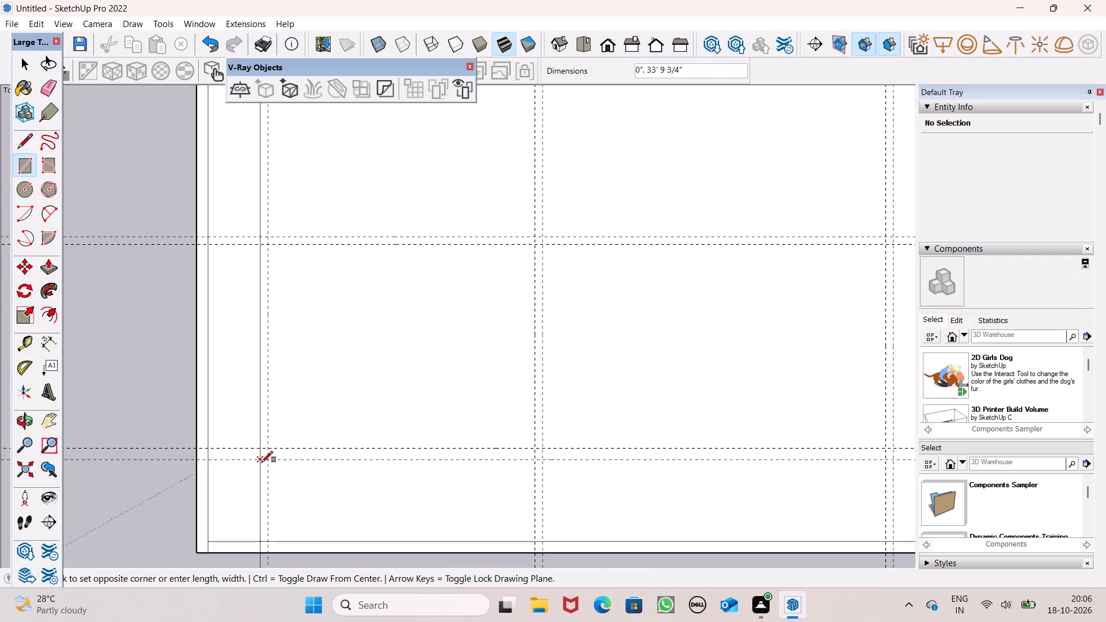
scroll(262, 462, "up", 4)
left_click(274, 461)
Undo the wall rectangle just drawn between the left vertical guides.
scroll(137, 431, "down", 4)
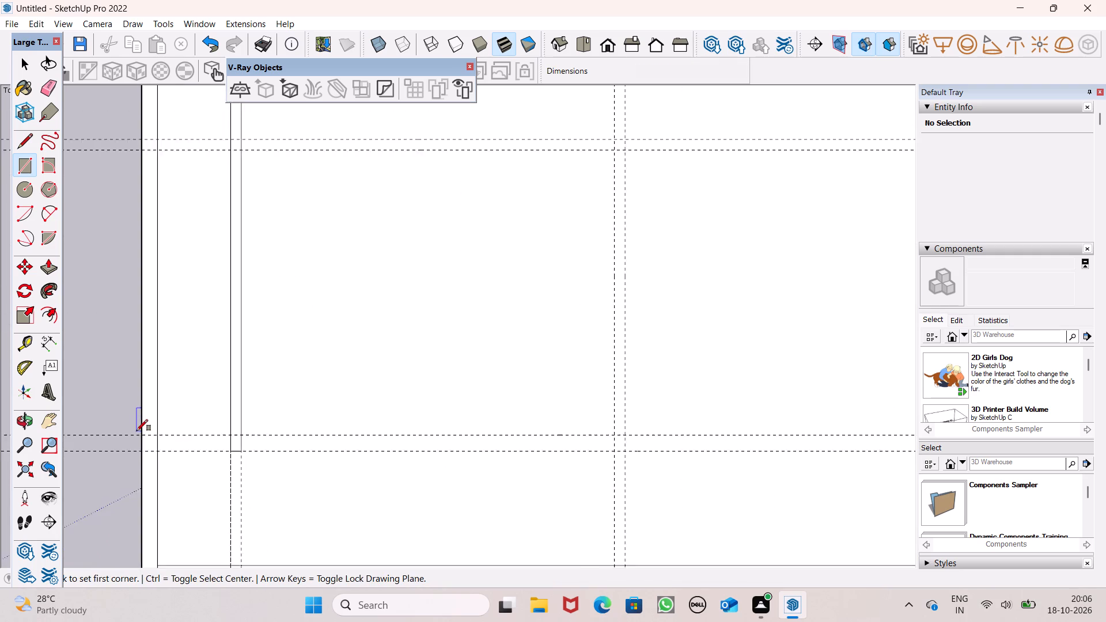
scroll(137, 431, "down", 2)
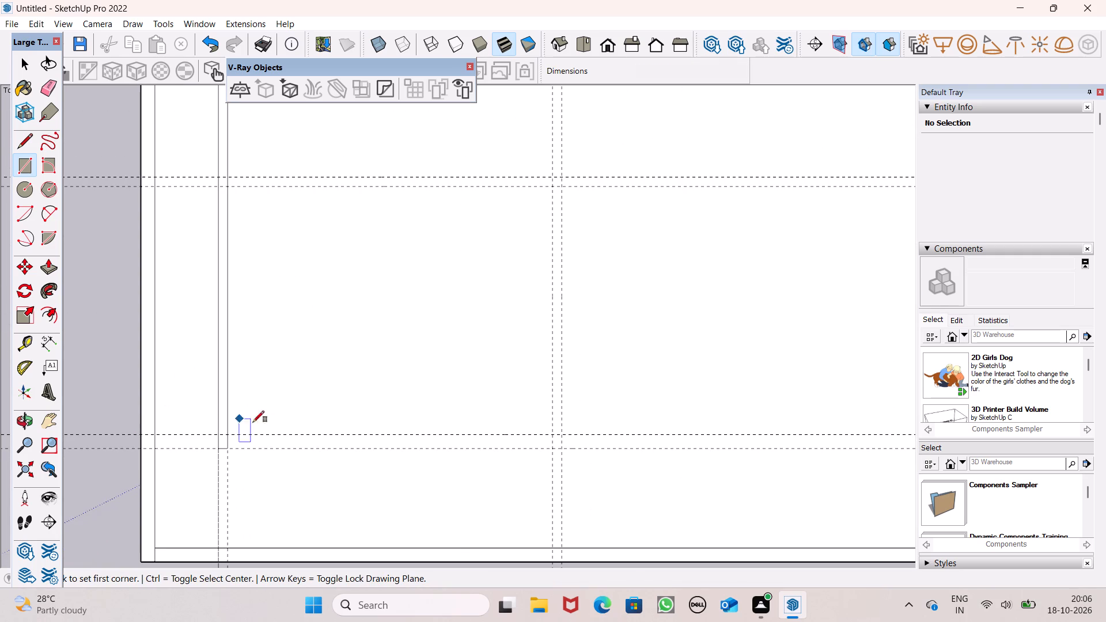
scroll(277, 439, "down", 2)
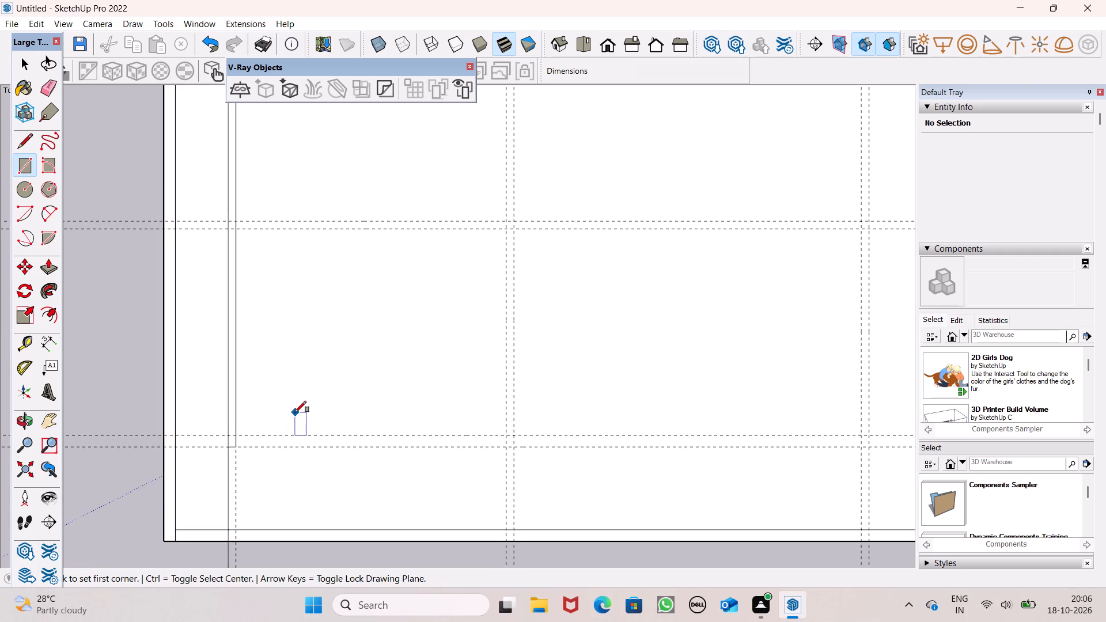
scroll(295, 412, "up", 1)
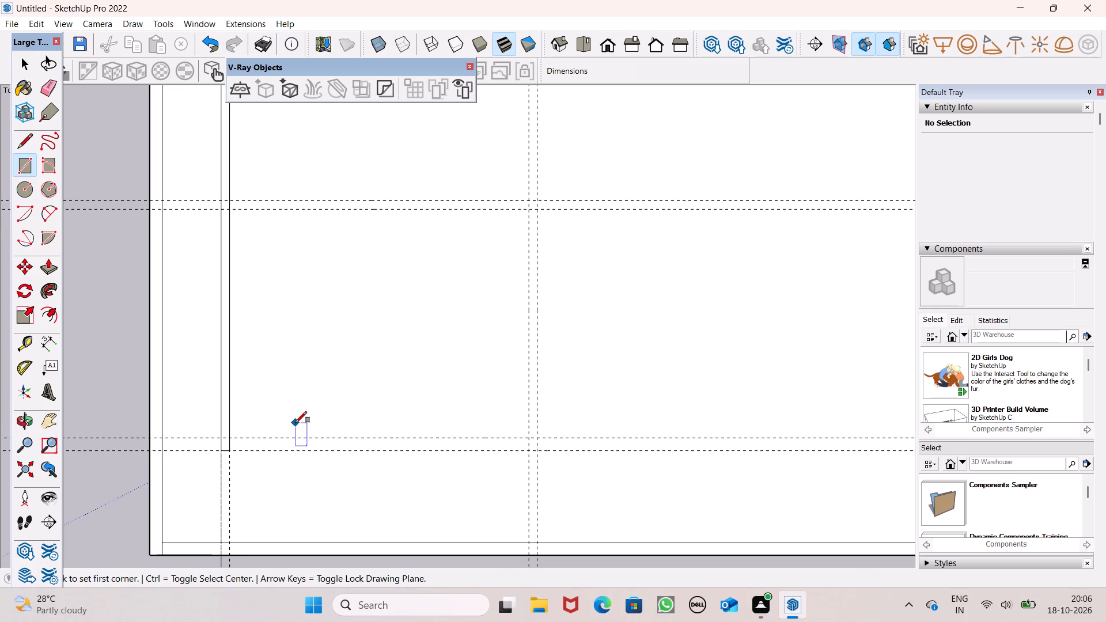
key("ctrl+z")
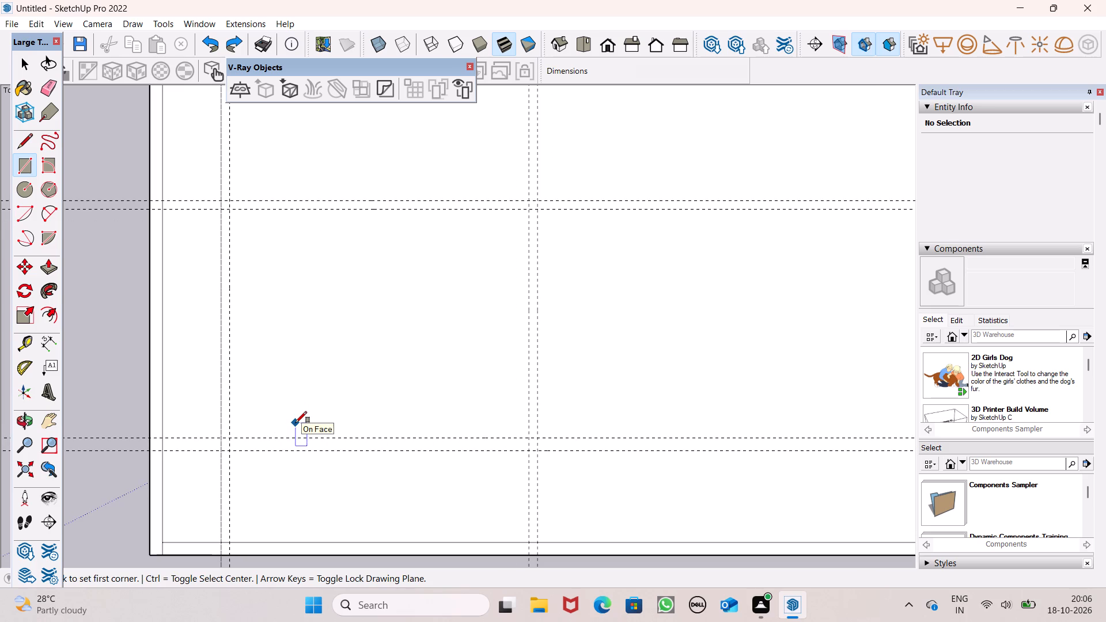
Draw a wall rectangle about 19' 8" by 6" between the left vertical guides, from the upper wall to the middle pair's lower guide.
scroll(296, 423, "down", 6)
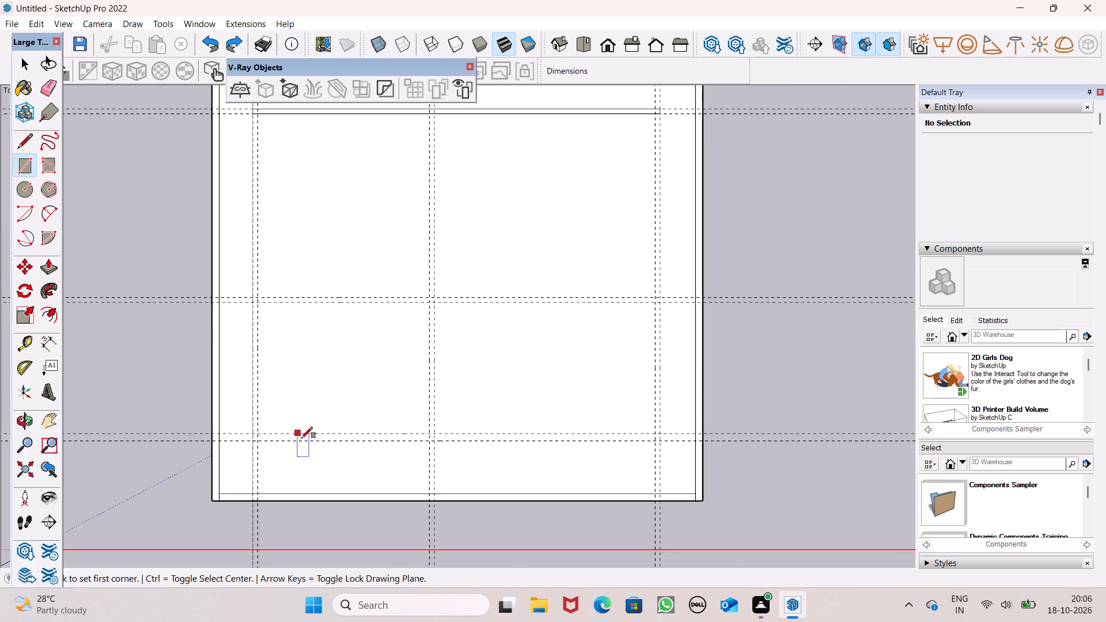
scroll(315, 448, "down", 3)
scroll(300, 28, "up", 8)
scroll(257, 200, "up", 7)
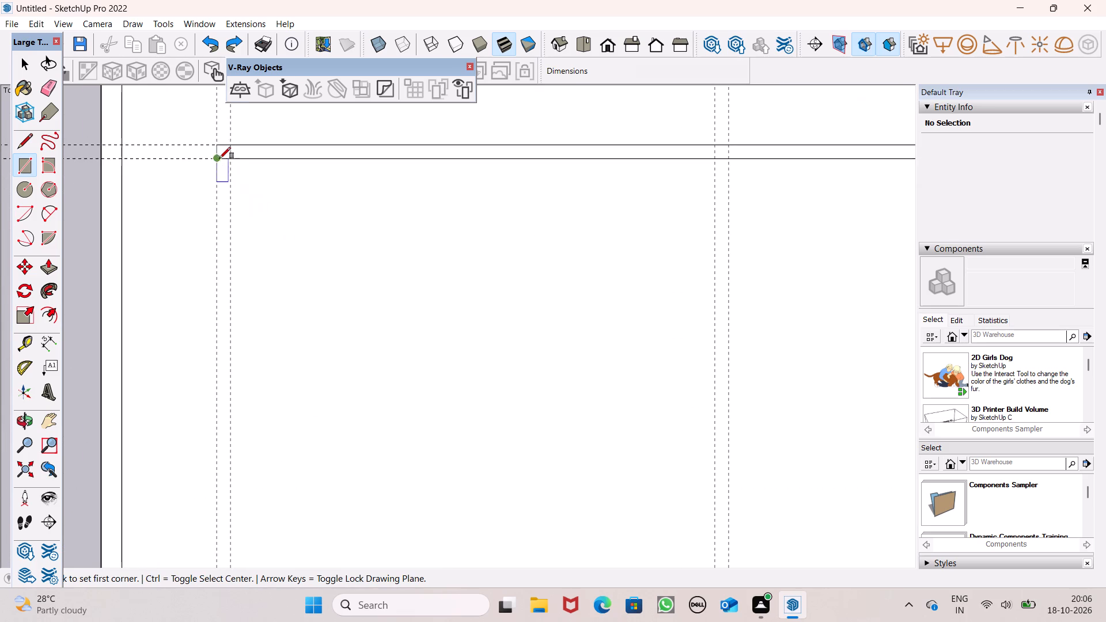
left_click(217, 149)
scroll(239, 222, "down", 7)
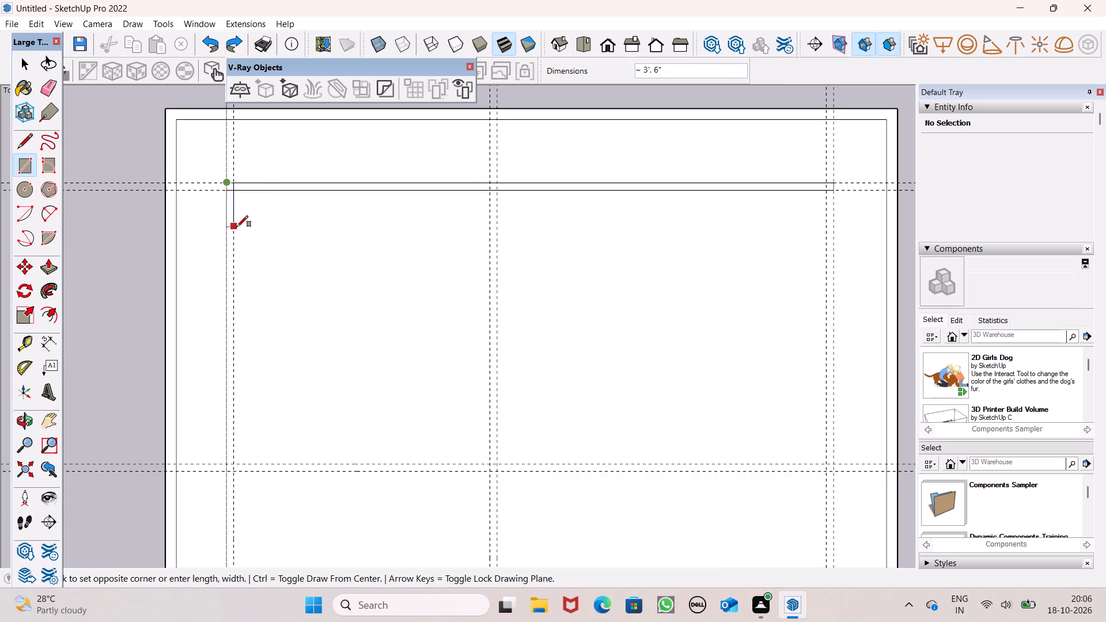
scroll(256, 192, "down", 6)
scroll(237, 392, "up", 3)
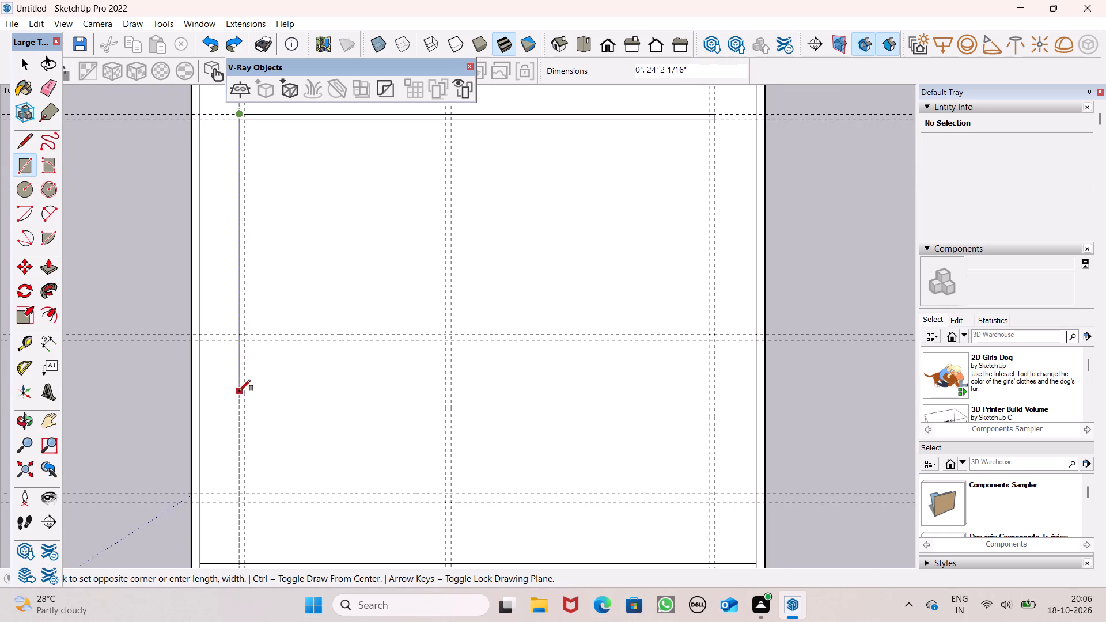
scroll(238, 374, "up", 1)
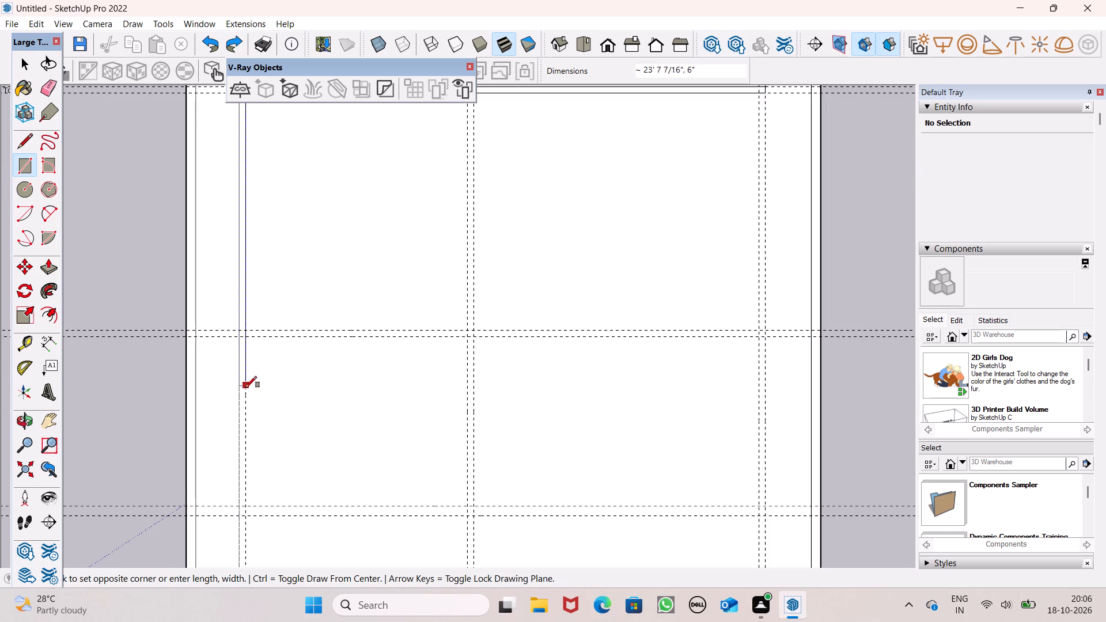
scroll(243, 340, "up", 8)
left_click(243, 340)
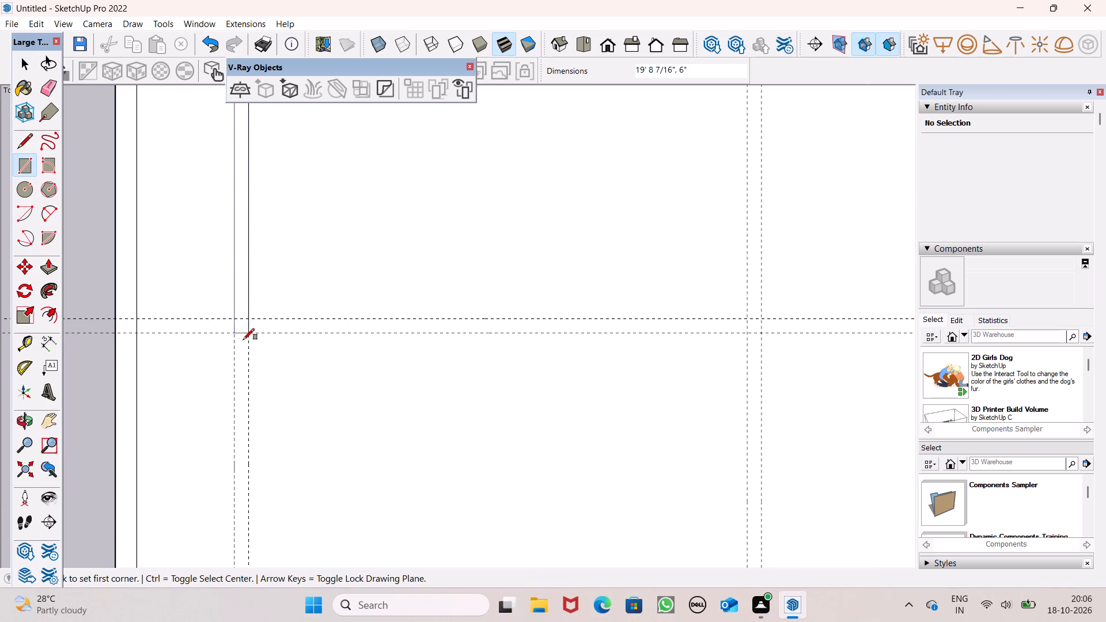
Draw a wall rectangle about 18' 6" by 6" between the middle horizontal guides, from the left wall to the central pair's right guide.
scroll(132, 381, "down", 1)
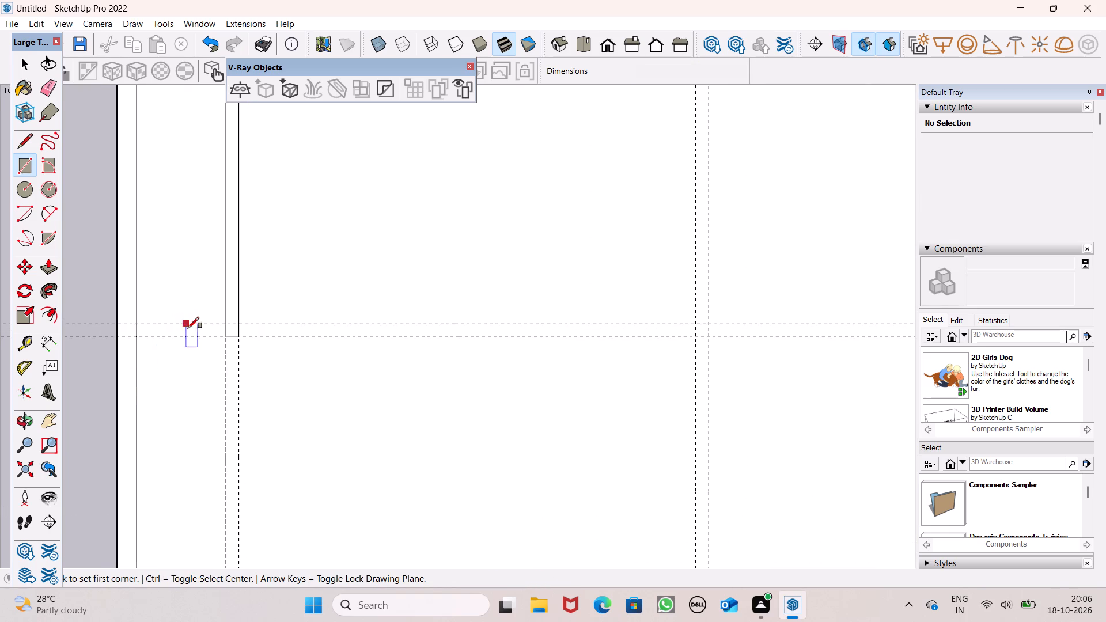
scroll(198, 349, "down", 7)
scroll(268, 283, "down", 2)
scroll(276, 354, "up", 6)
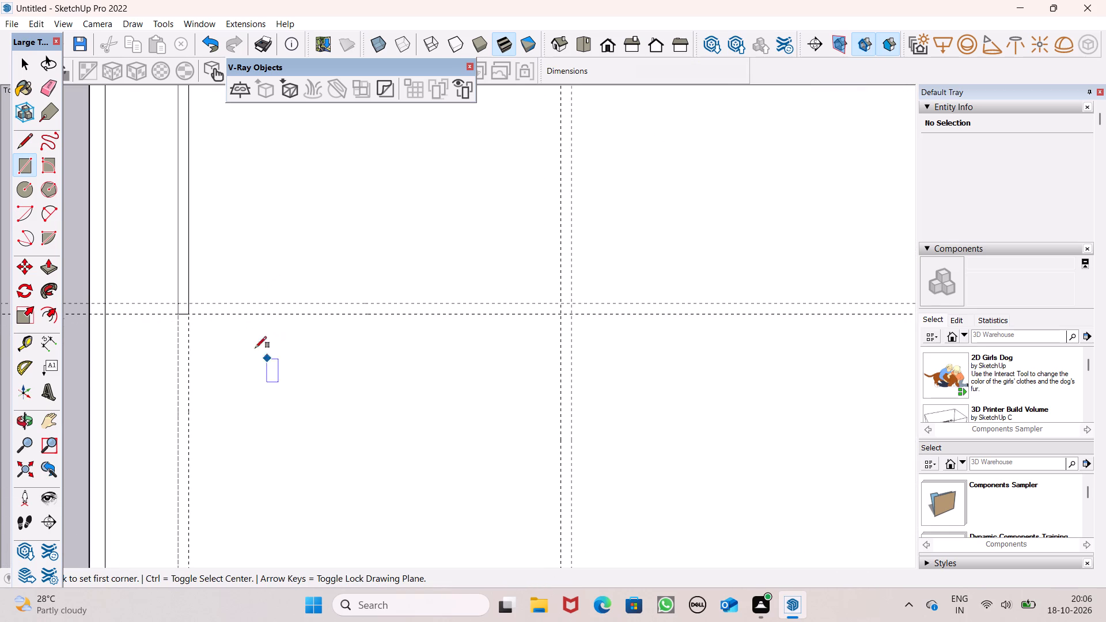
left_click(179, 302)
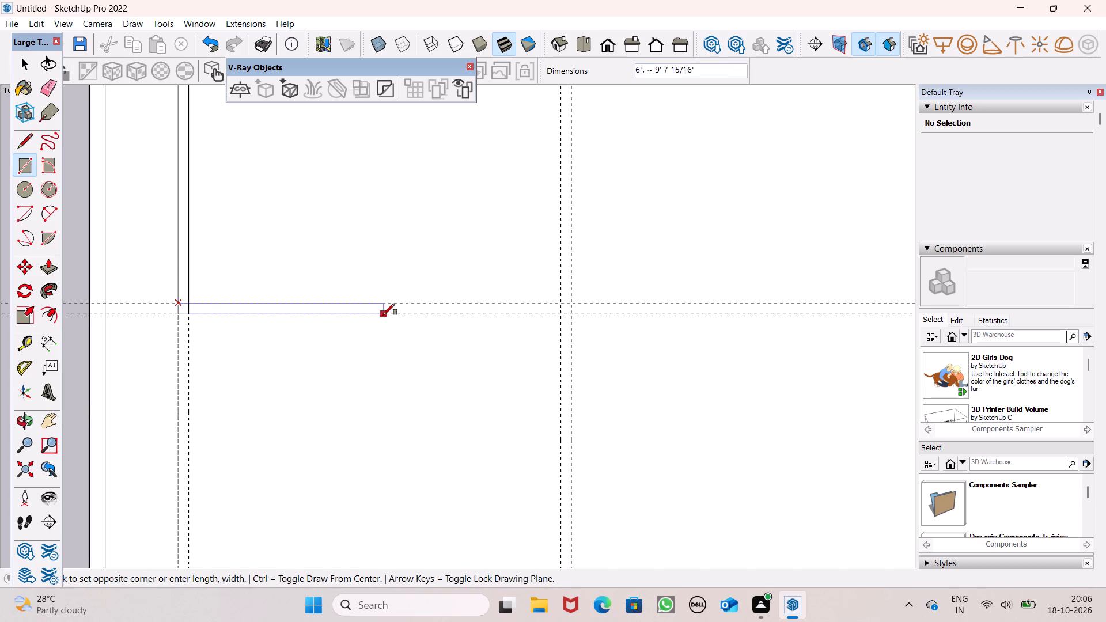
scroll(380, 320, "down", 2)
scroll(552, 329, "up", 12)
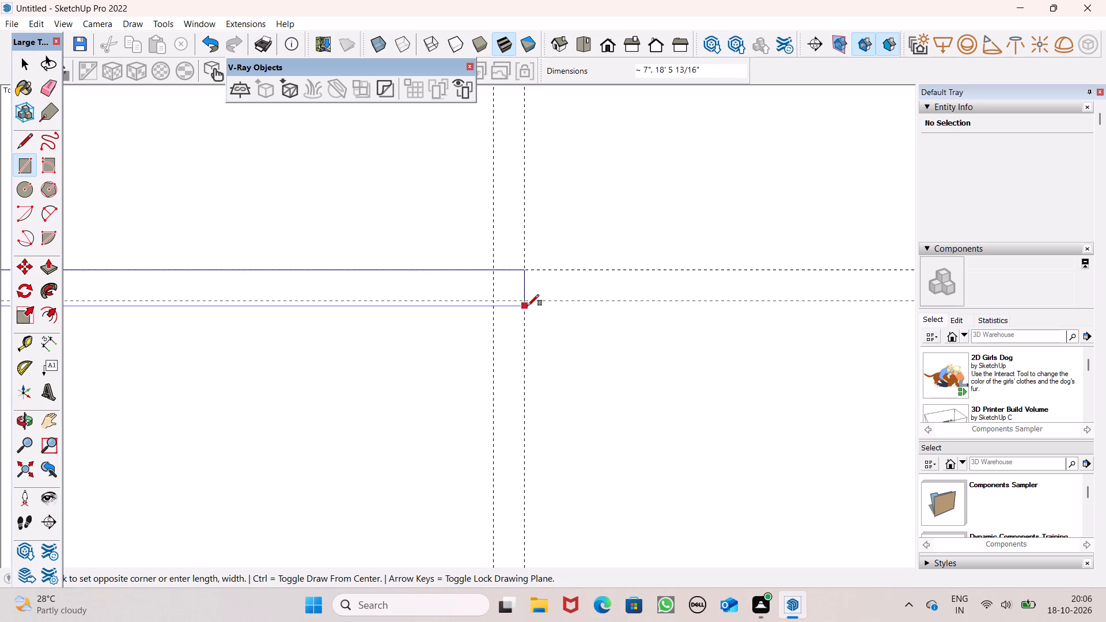
left_click(527, 302)
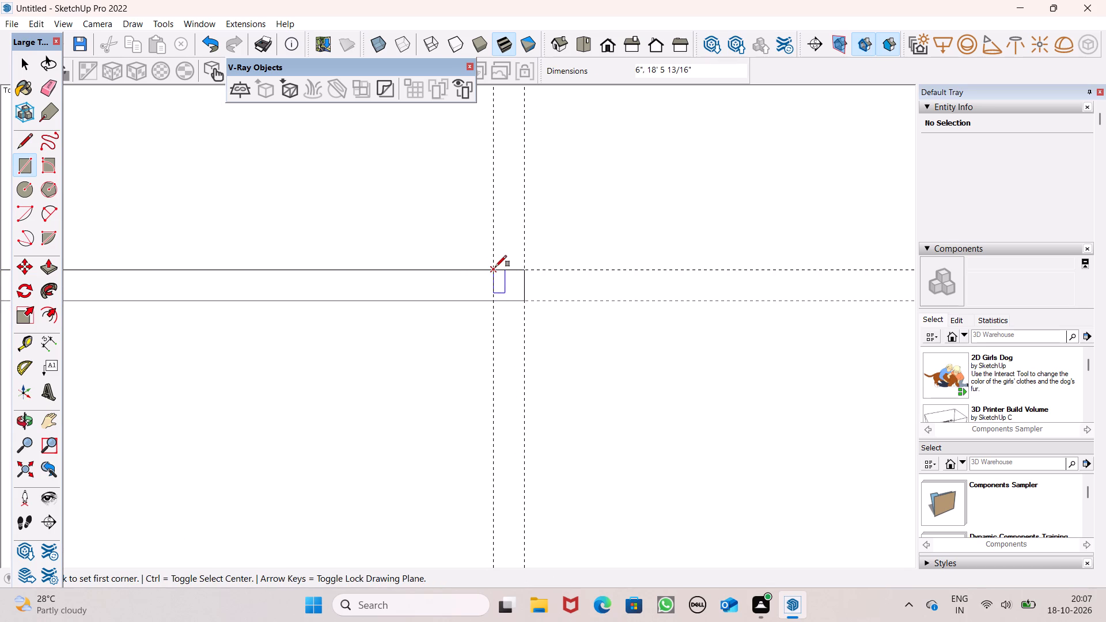
Draw a wall rectangle about 14' 7" by 6" between the central vertical guides, from the middle wall to the lowest horizontal guide.
left_click(495, 267)
scroll(424, 192, "down", 15)
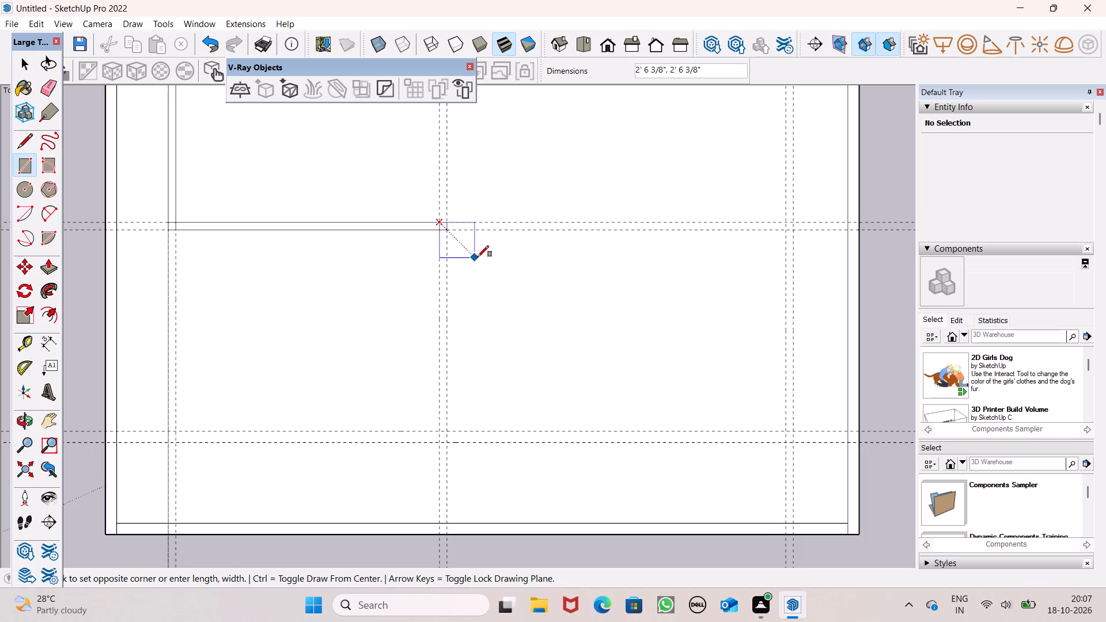
scroll(478, 257, "down", 2)
scroll(459, 407, "up", 12)
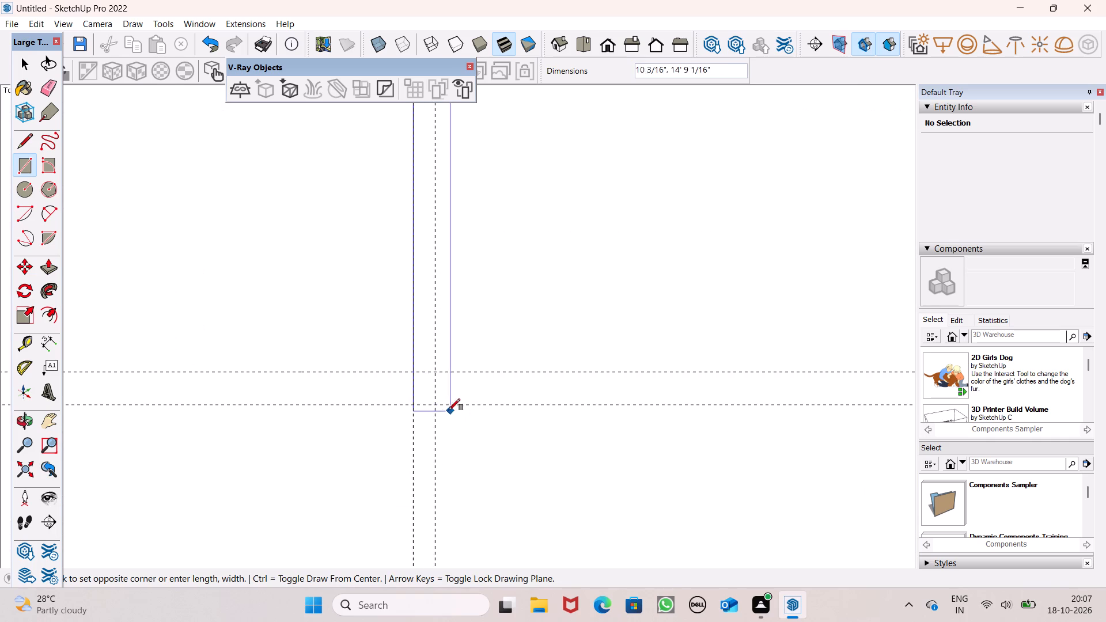
left_click(435, 407)
Draw a wall rectangle about 23' 6" by 9" between the lowest horizontal guides, from the central wall to the right pair's outer guide.
left_click(413, 374)
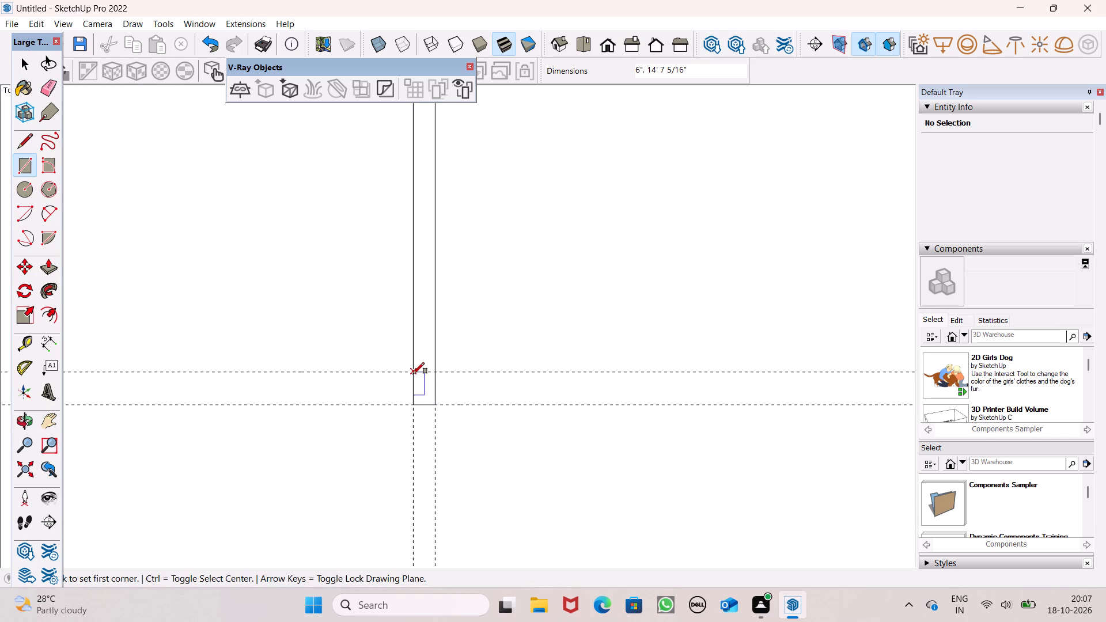
scroll(340, 412, "down", 12)
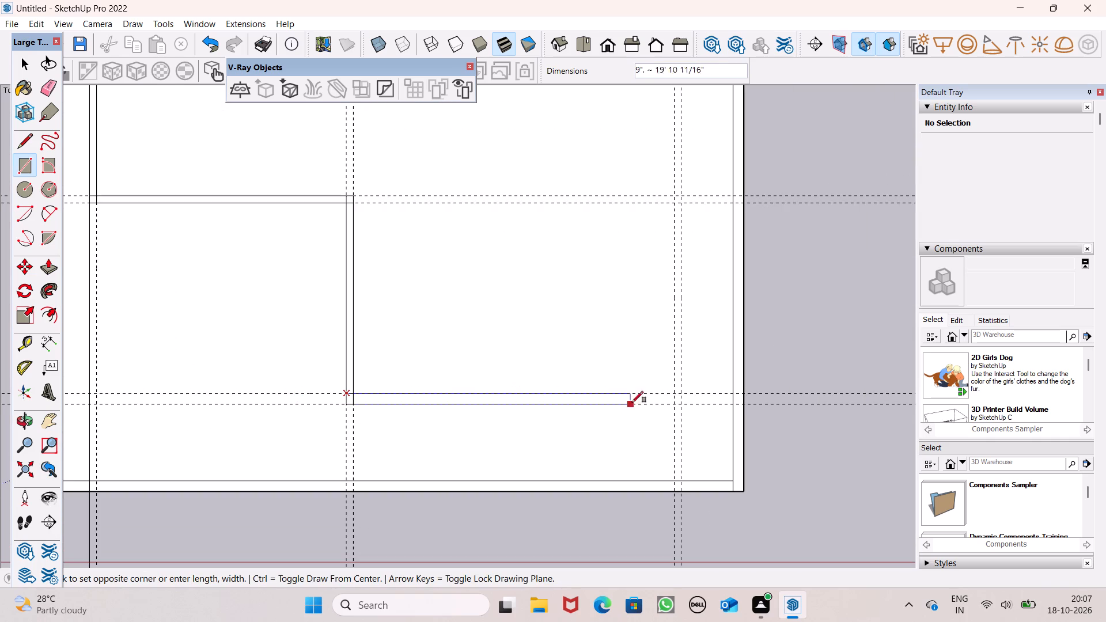
scroll(688, 405, "up", 12)
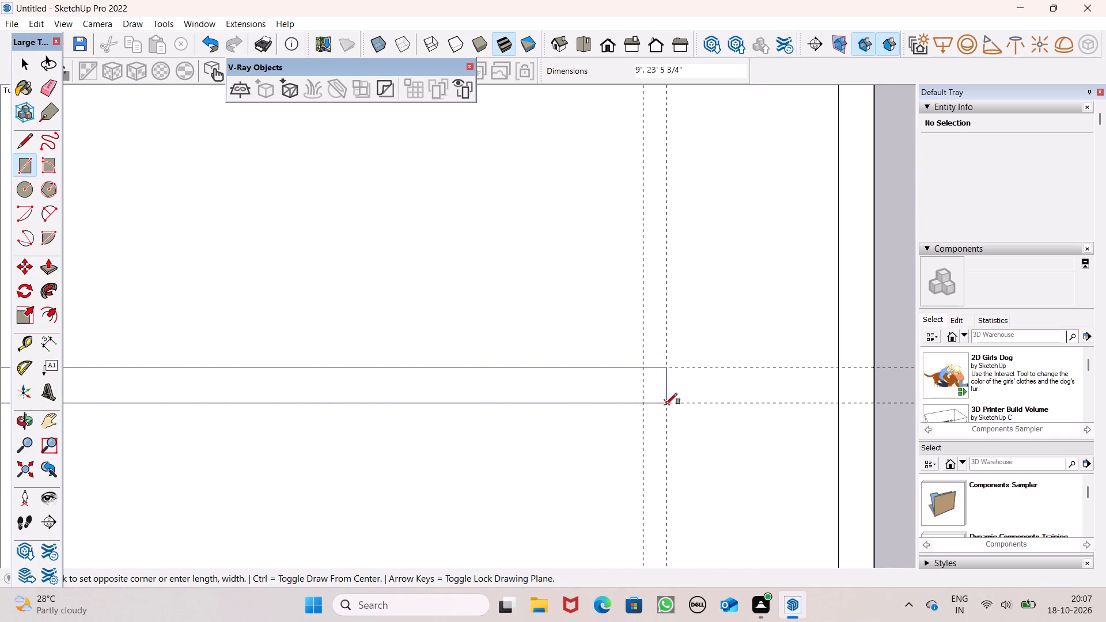
left_click(666, 404)
Draw a wall rectangle about 33' 10" by 6" between the right vertical guides, joining the lower wall to the upper wall.
left_click(665, 404)
scroll(625, 363, "down", 8)
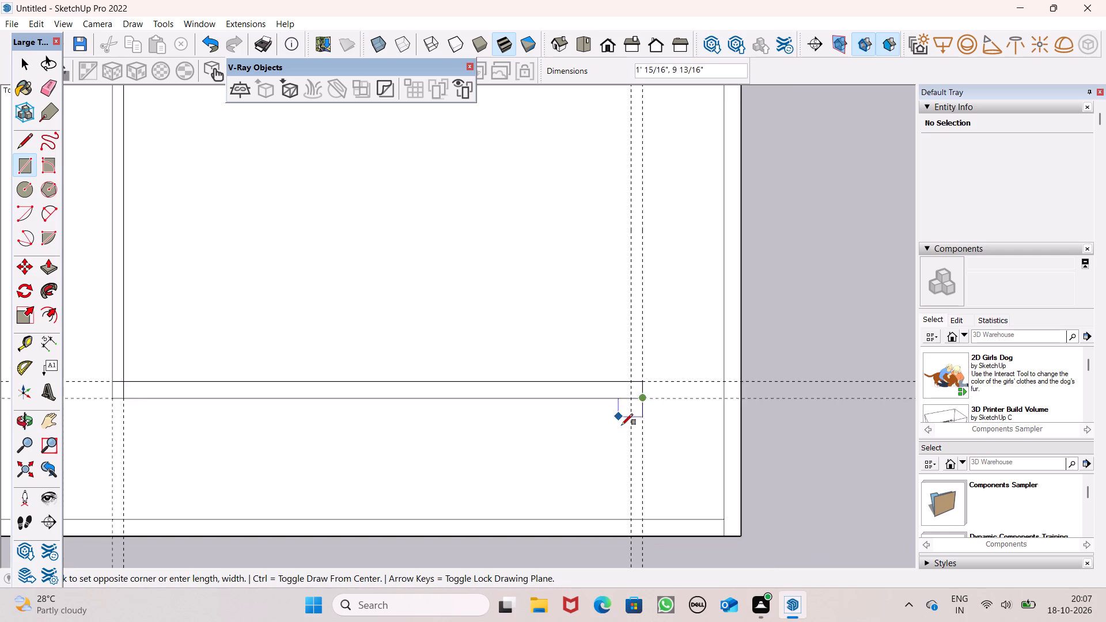
scroll(622, 419, "down", 16)
scroll(626, 295, "up", 5)
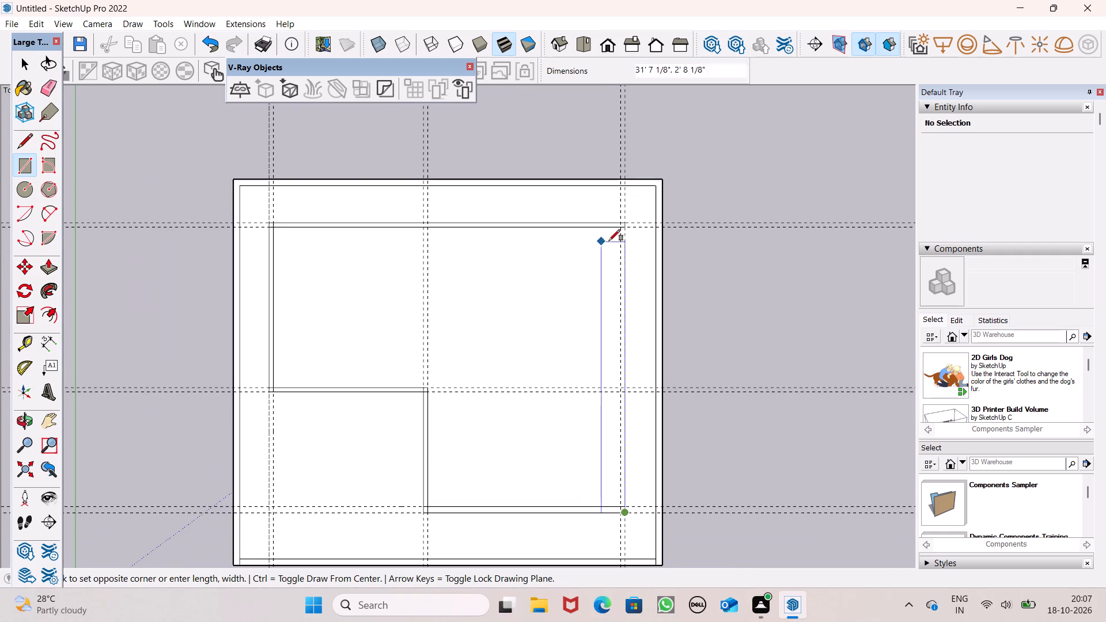
scroll(624, 206, "up", 18)
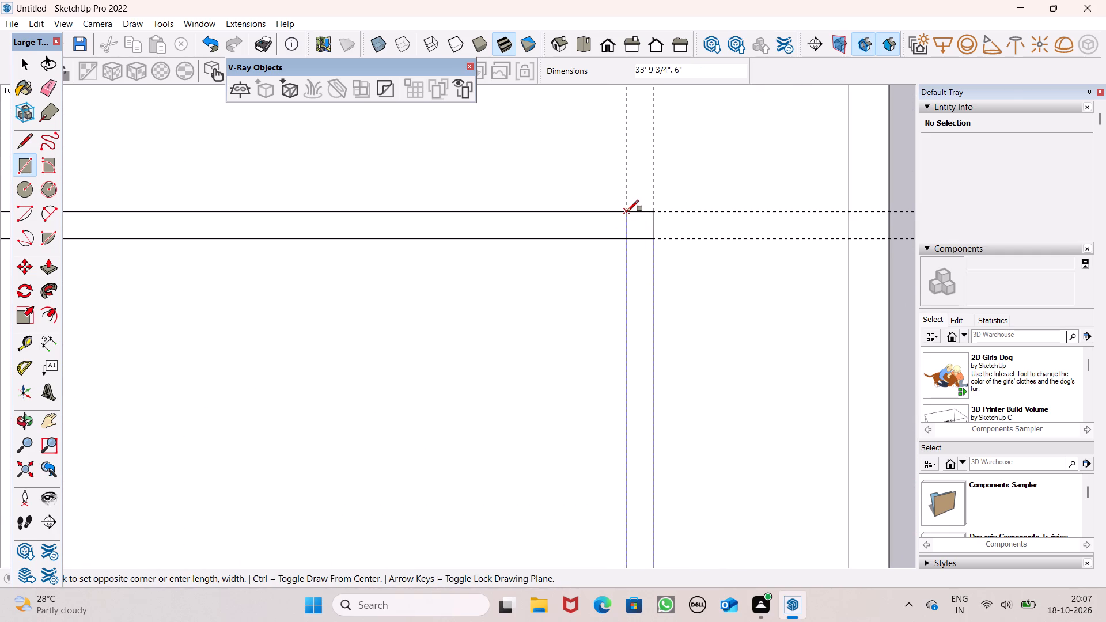
left_click(627, 210)
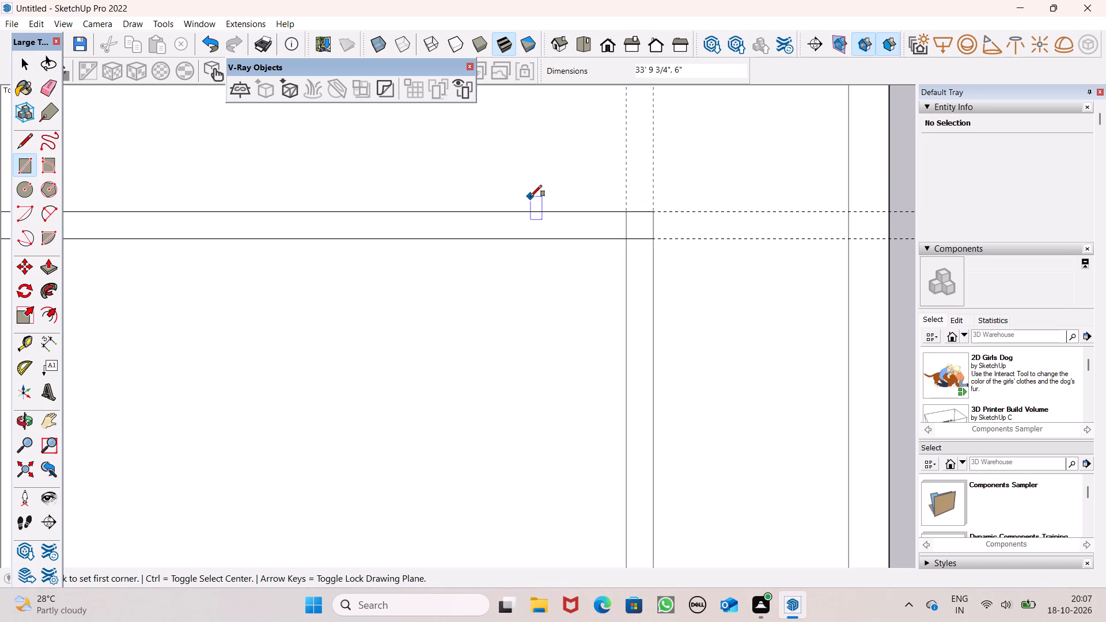
scroll(537, 199, "down", 7)
scroll(601, 187, "down", 9)
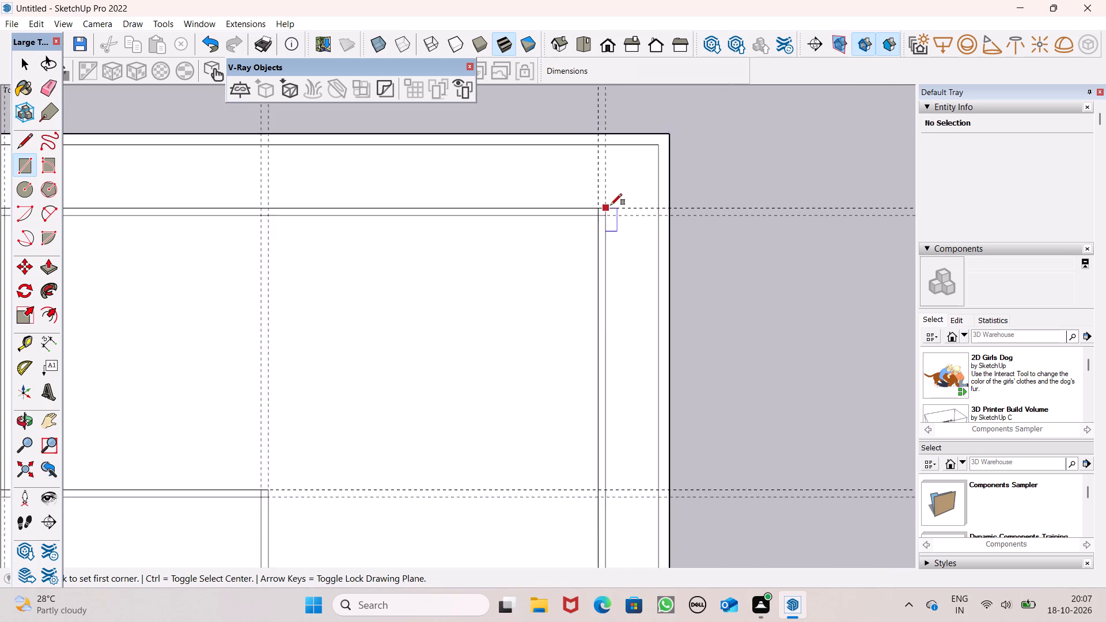
scroll(611, 205, "down", 3)
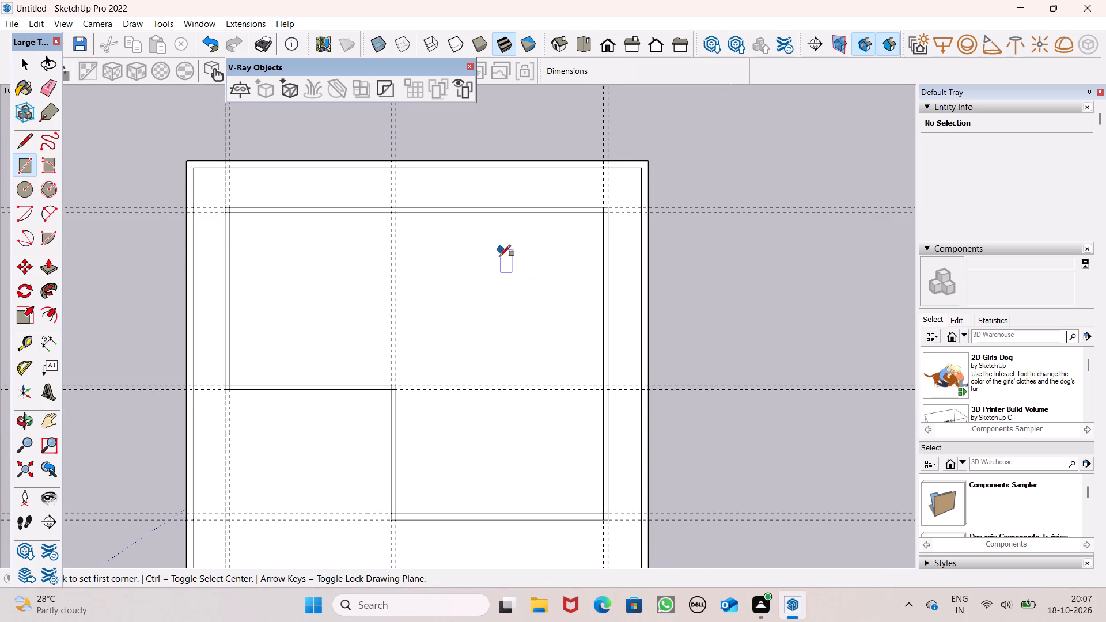
scroll(487, 305, "down", 1)
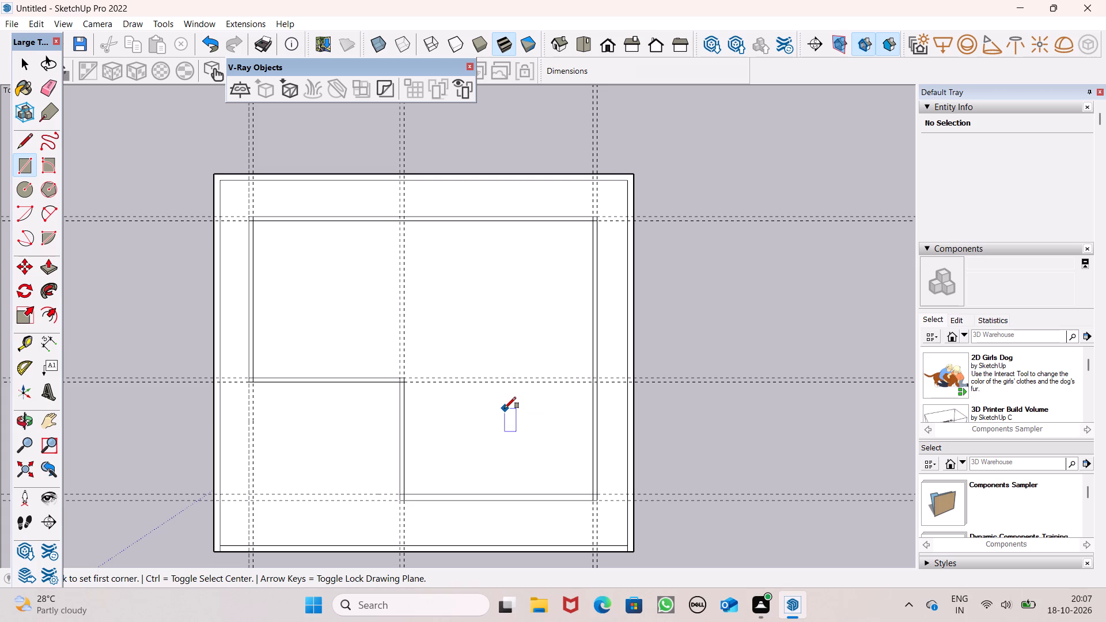
key("space")
scroll(458, 347, "down", 2)
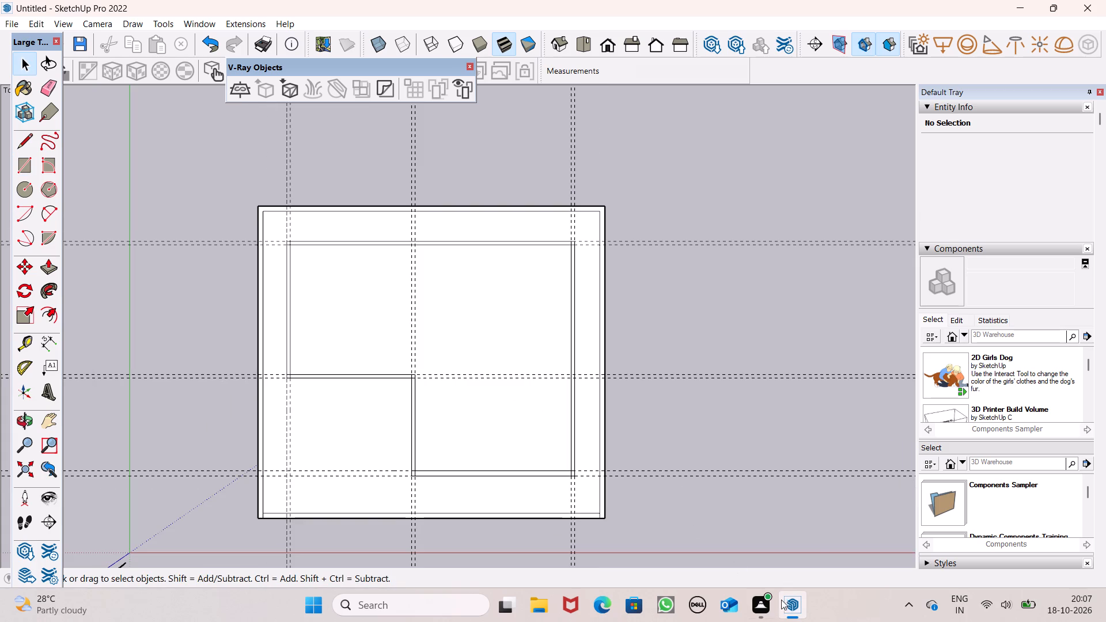
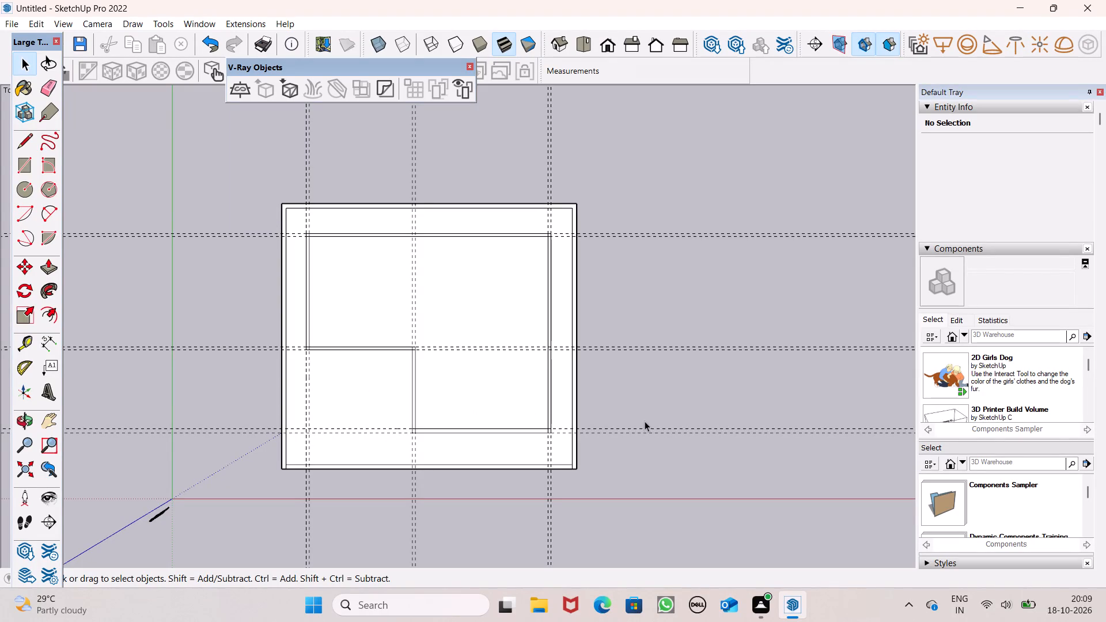
Erase the horizontal guides and the outer guide of the left vertical pair.
scroll(613, 431, "up", 1)
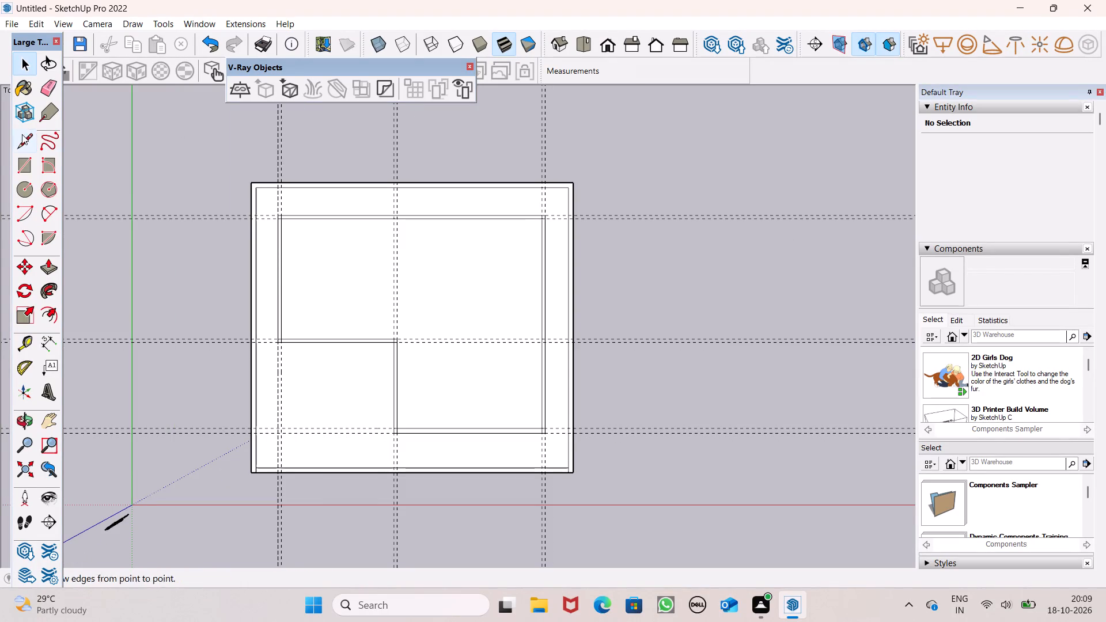
left_click(50, 86)
left_click_drag(162, 179, 180, 471)
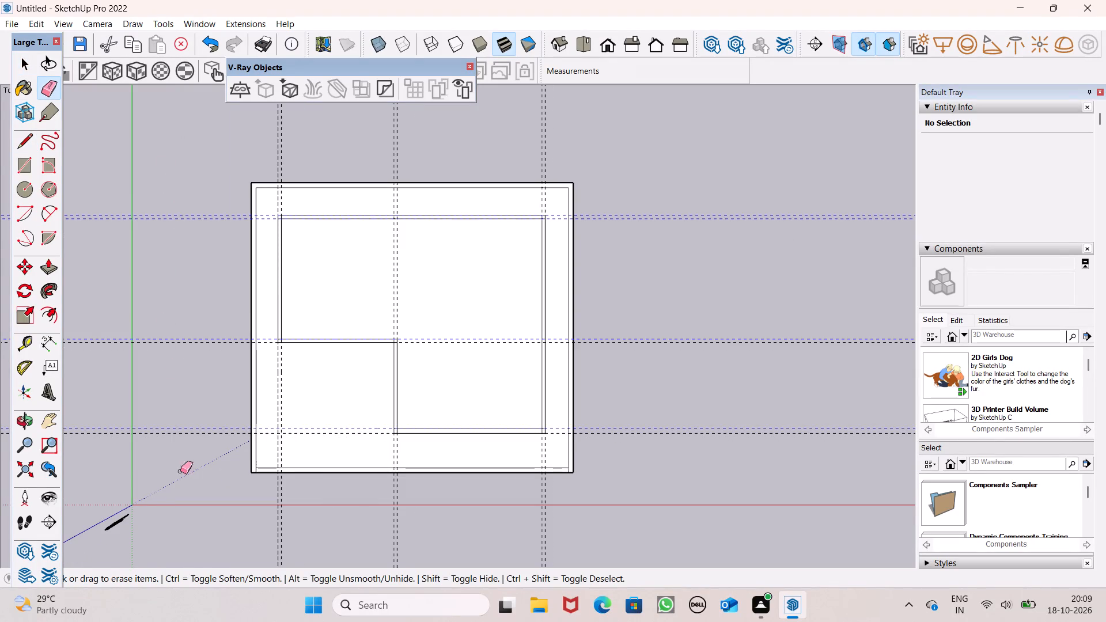
left_click_drag(180, 471, 185, 487)
left_click_drag(234, 515, 278, 529)
left_click_drag(289, 533, 306, 540)
left_click_drag(317, 543, 331, 547)
left_click_drag(331, 547, 309, 530)
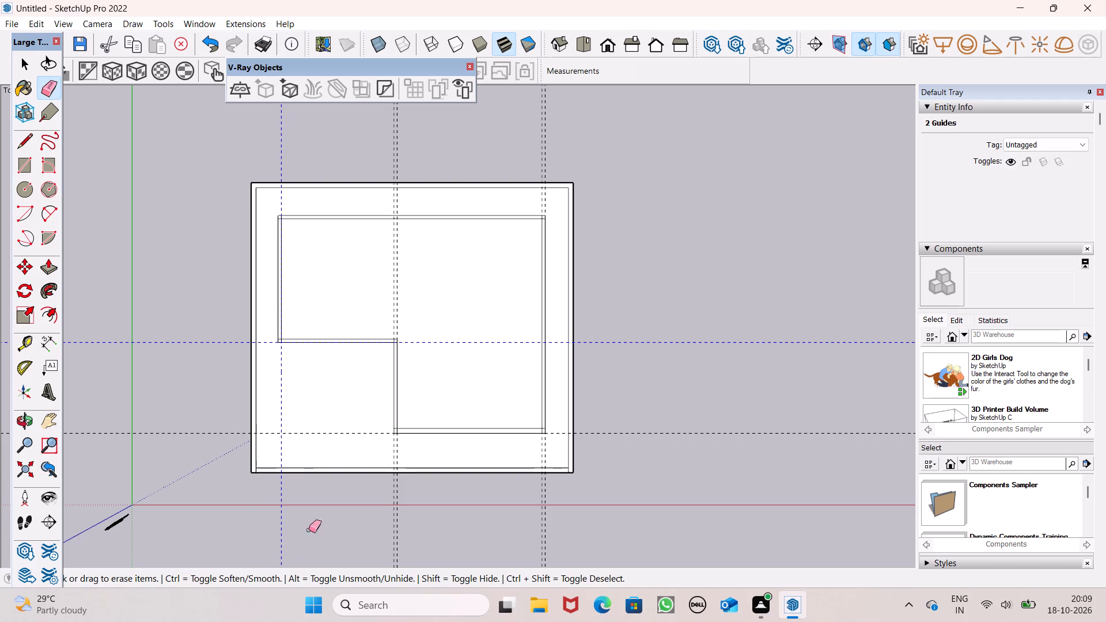
left_click_drag(309, 530, 218, 469)
key("ctrl+z")
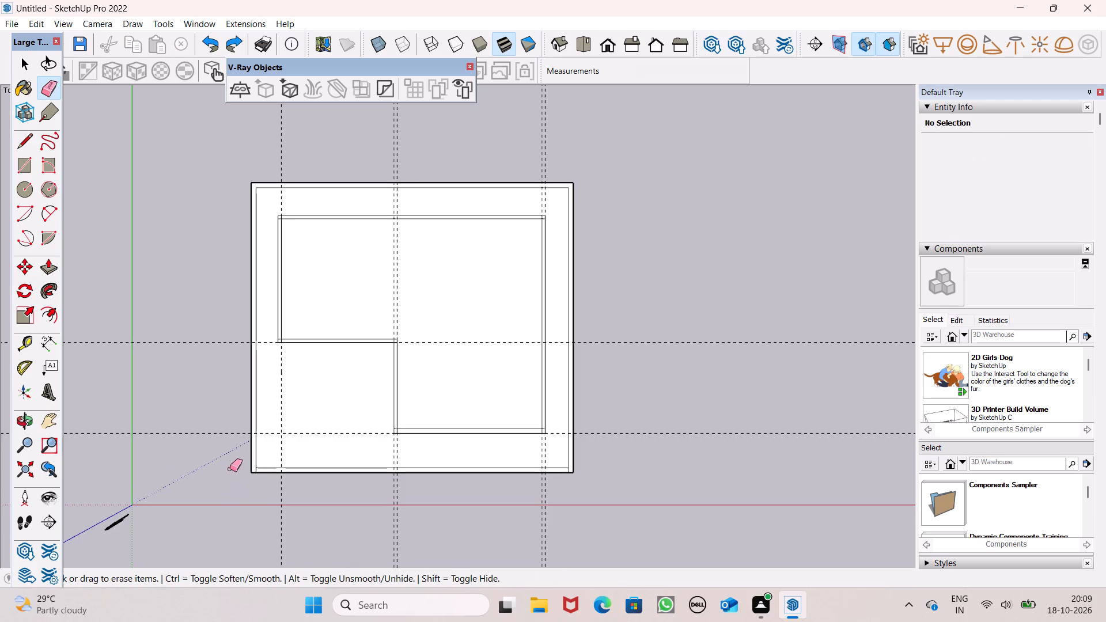
left_click_drag(185, 405, 183, 437)
left_click_drag(185, 309, 183, 379)
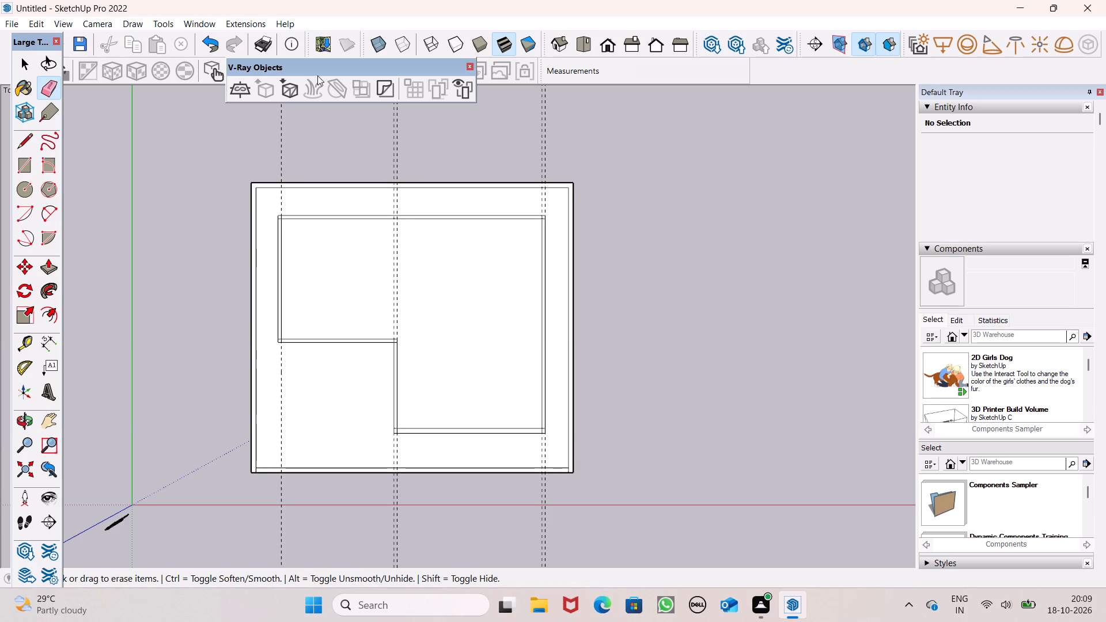
Erase the remaining vertical guides along the left, central and right walls.
left_click_drag(278, 132, 285, 133)
left_click_drag(335, 143, 569, 162)
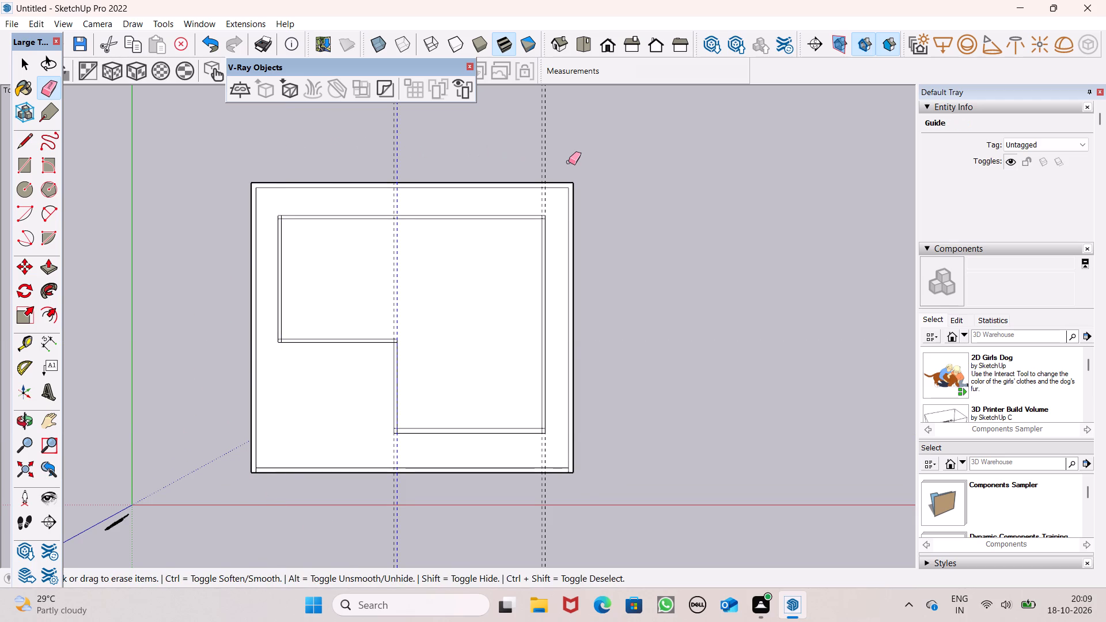
left_click_drag(569, 162, 569, 162)
left_click_drag(558, 113, 529, 120)
left_click_drag(401, 126, 387, 132)
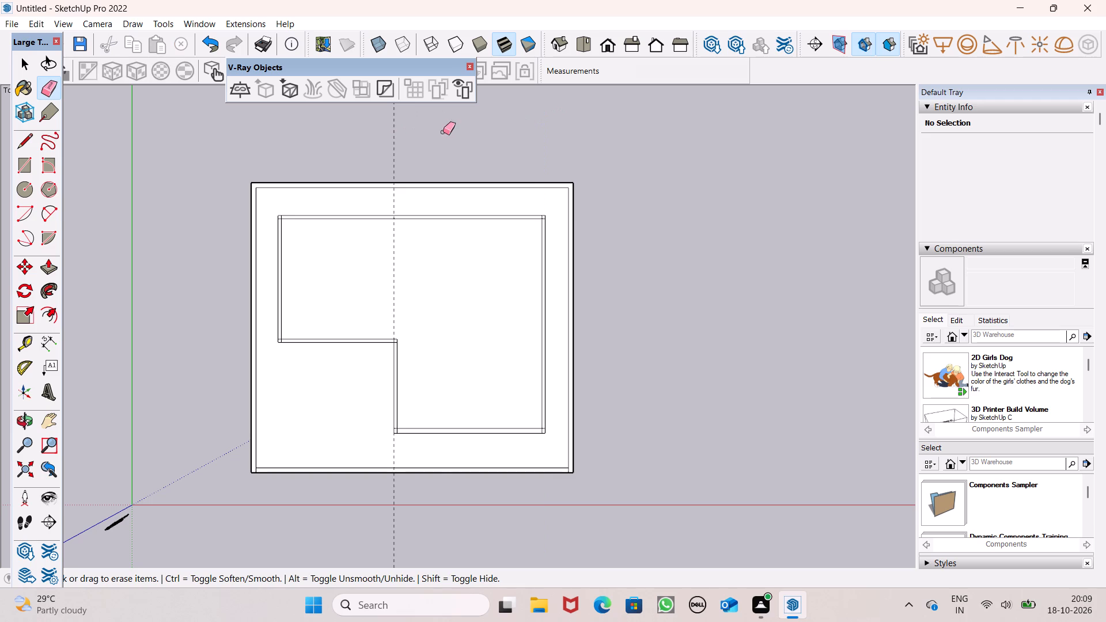
left_click_drag(407, 138, 387, 149)
Erase the overlapping edges at the upper-left corner of the interior walls so the two wall rectangles merge.
scroll(494, 157, "down", 3)
scroll(497, 521, "up", 4)
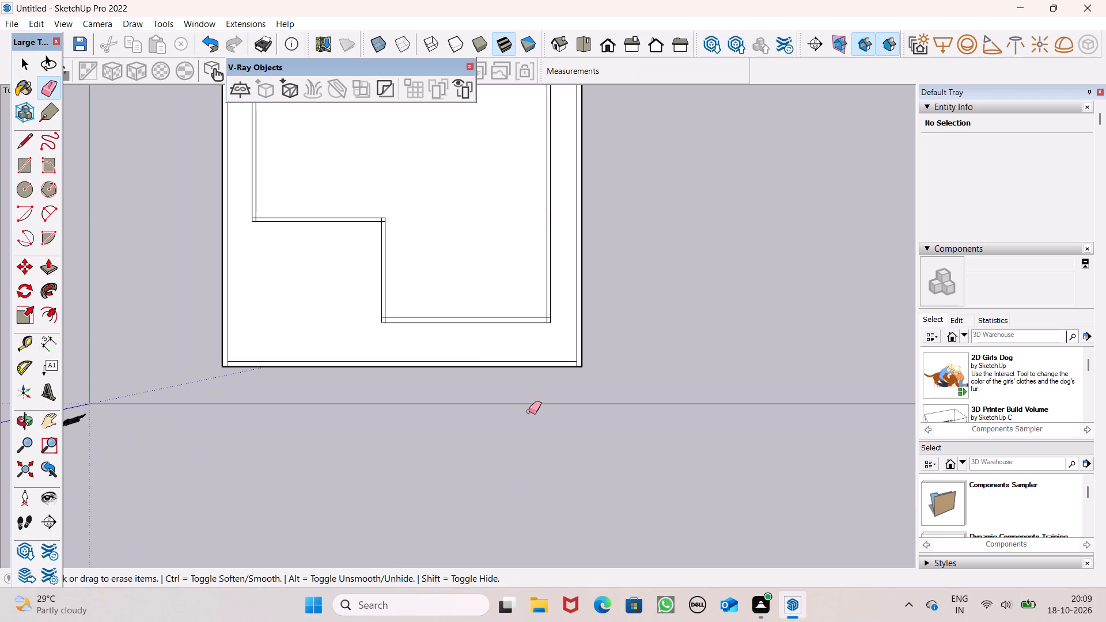
scroll(475, 489, "down", 3)
scroll(384, 158, "up", 5)
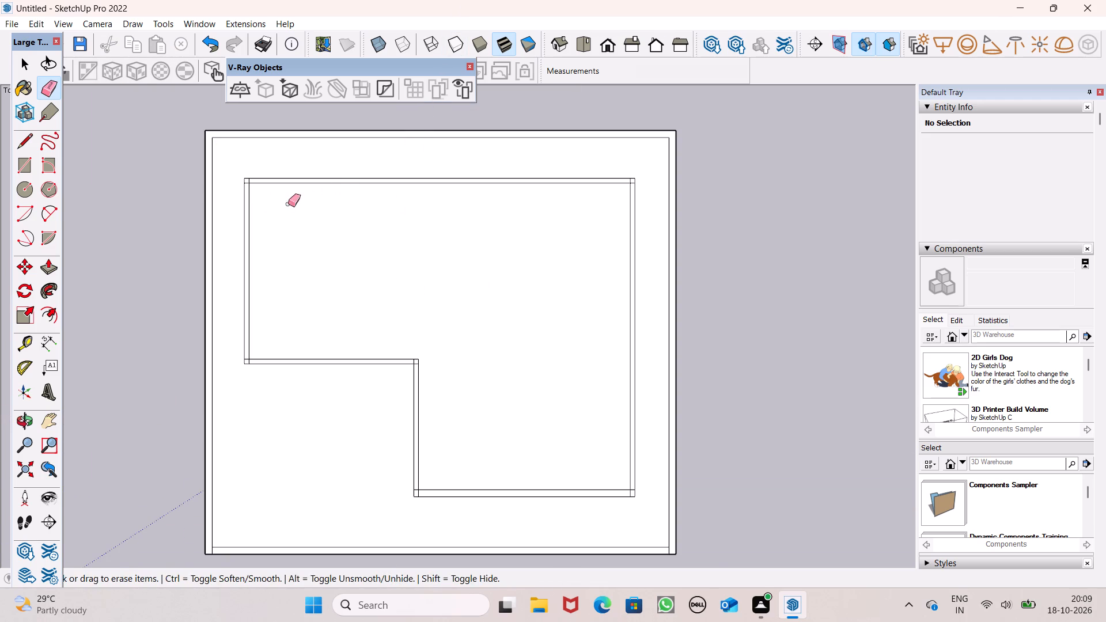
scroll(241, 204, "up", 15)
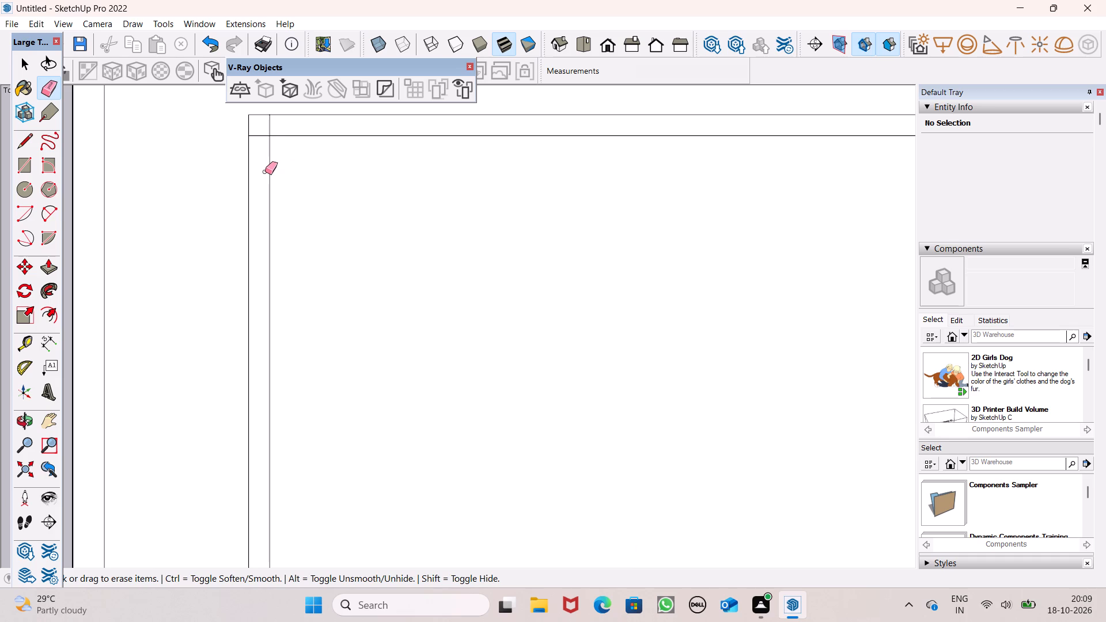
left_click(262, 135)
left_click(263, 128)
left_click(268, 126)
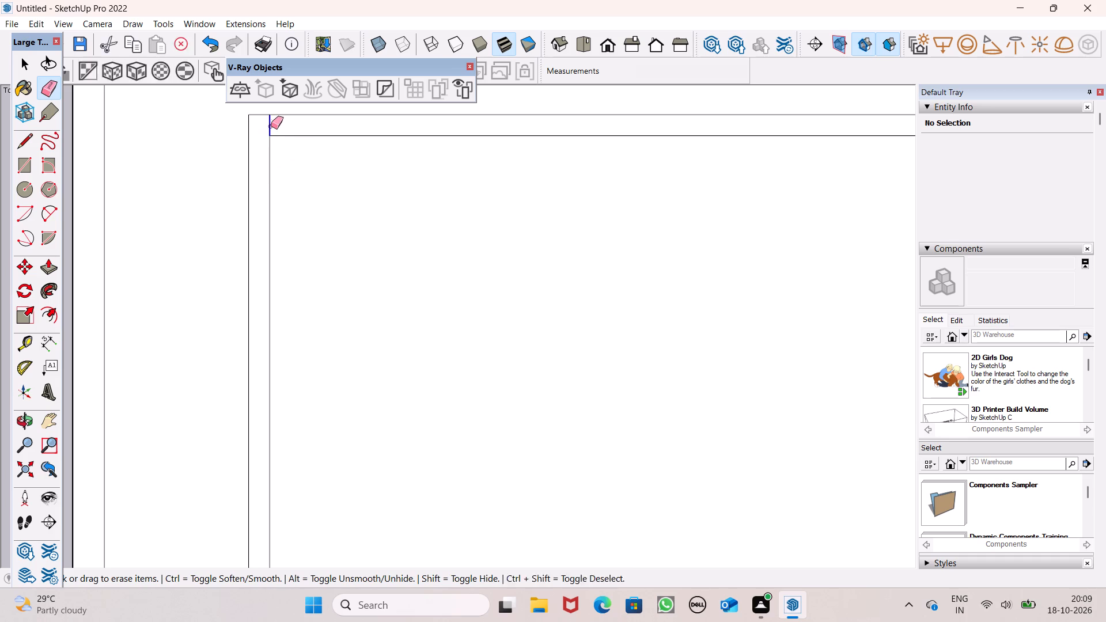
Erase the overlapping edges at the upper-right corner of the interior walls.
scroll(184, 138, "down", 5)
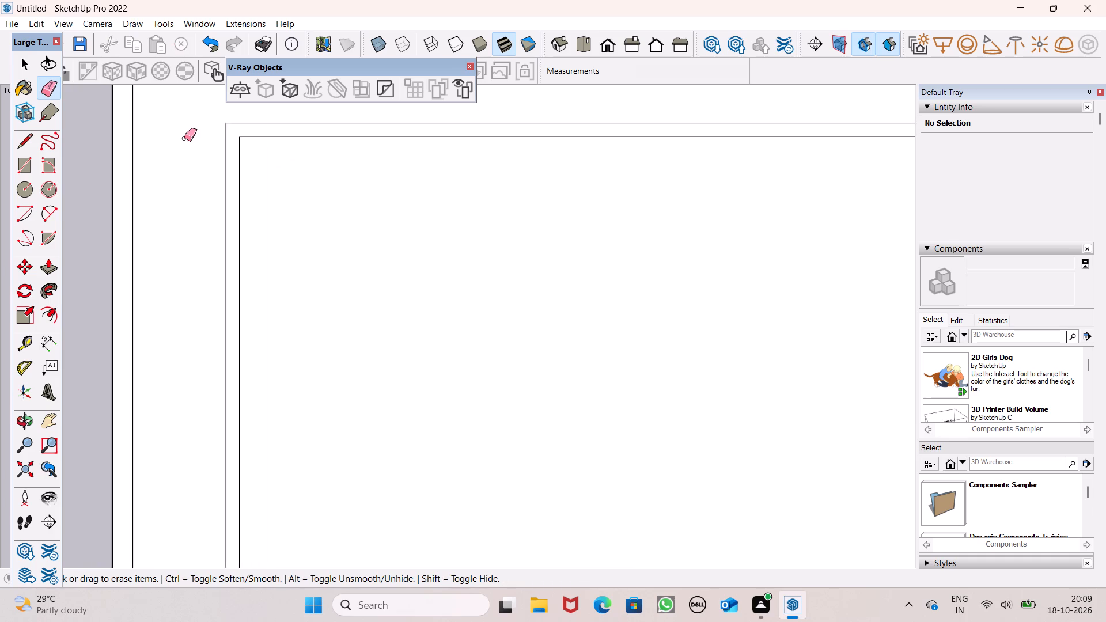
scroll(184, 138, "down", 8)
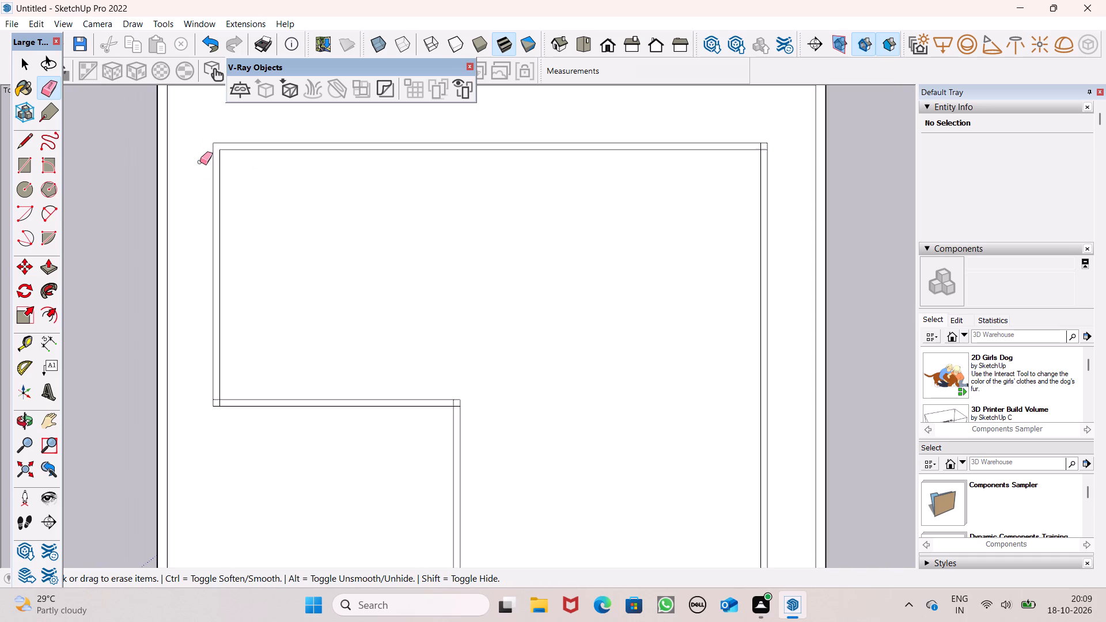
scroll(189, 135, "down", 1)
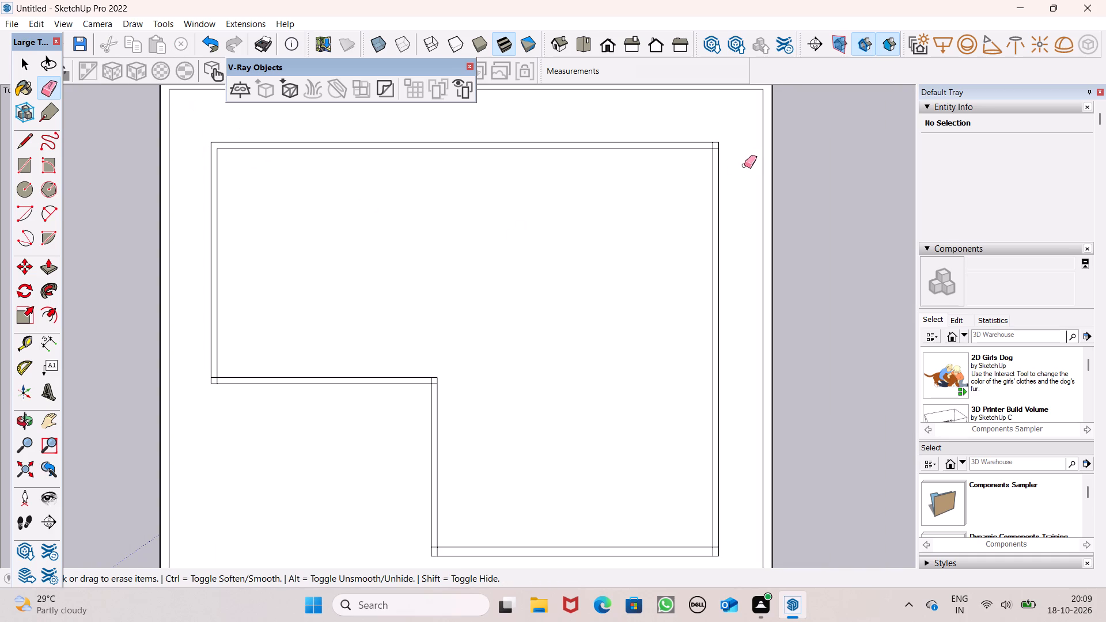
scroll(747, 131, "up", 13)
left_click_drag(704, 117, 710, 117)
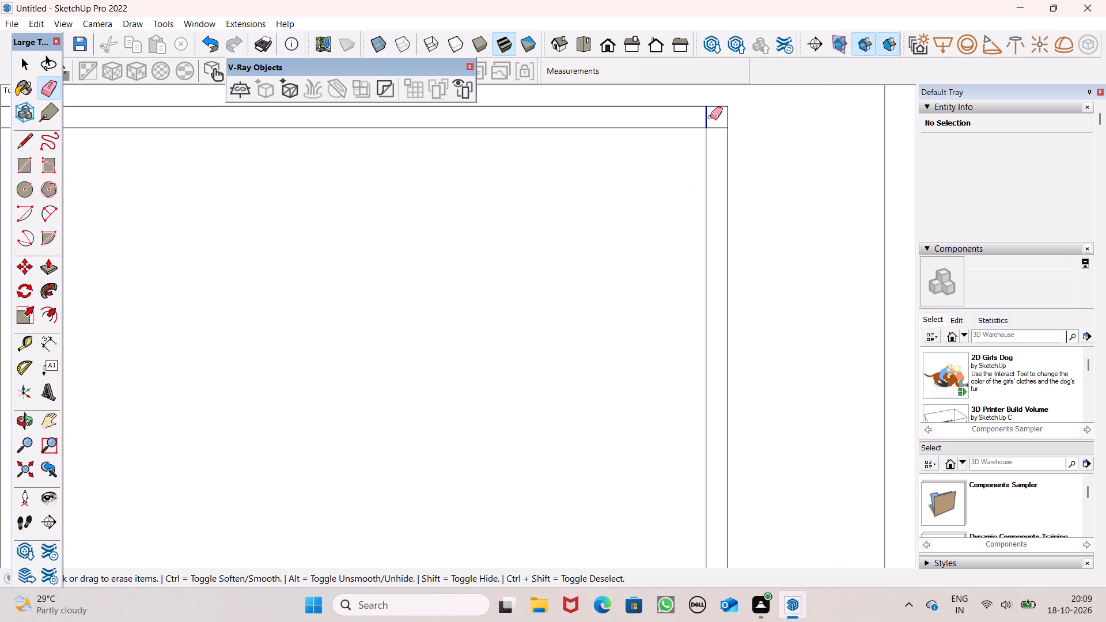
left_click_drag(710, 117, 715, 127)
Erase the overlapping edges where the left wall meets the middle horizontal wall.
scroll(608, 97, "down", 7)
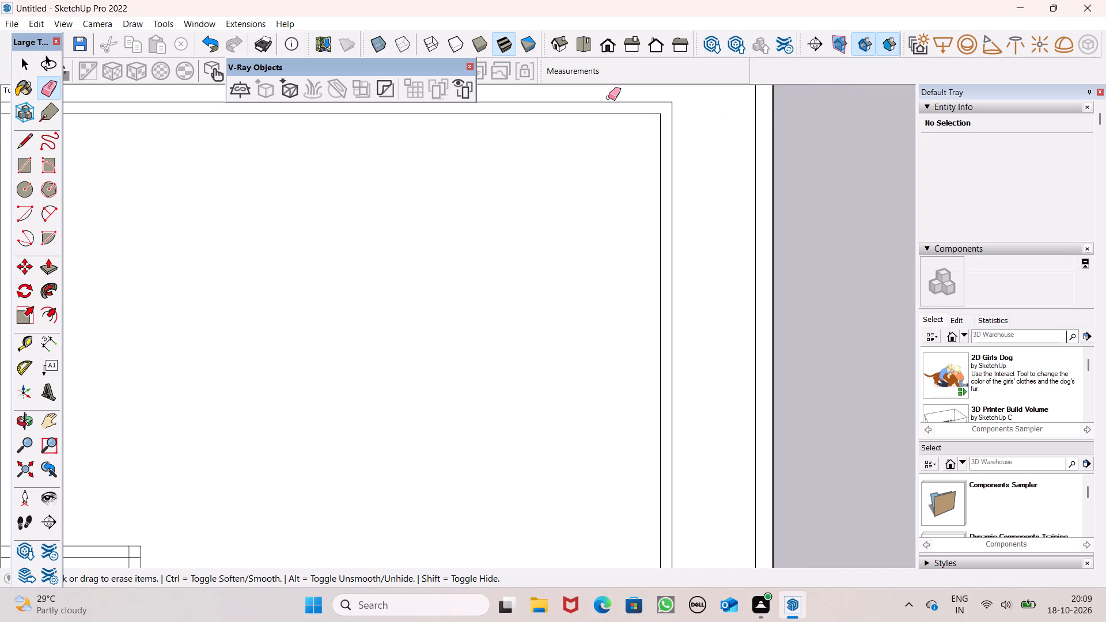
scroll(608, 97, "down", 9)
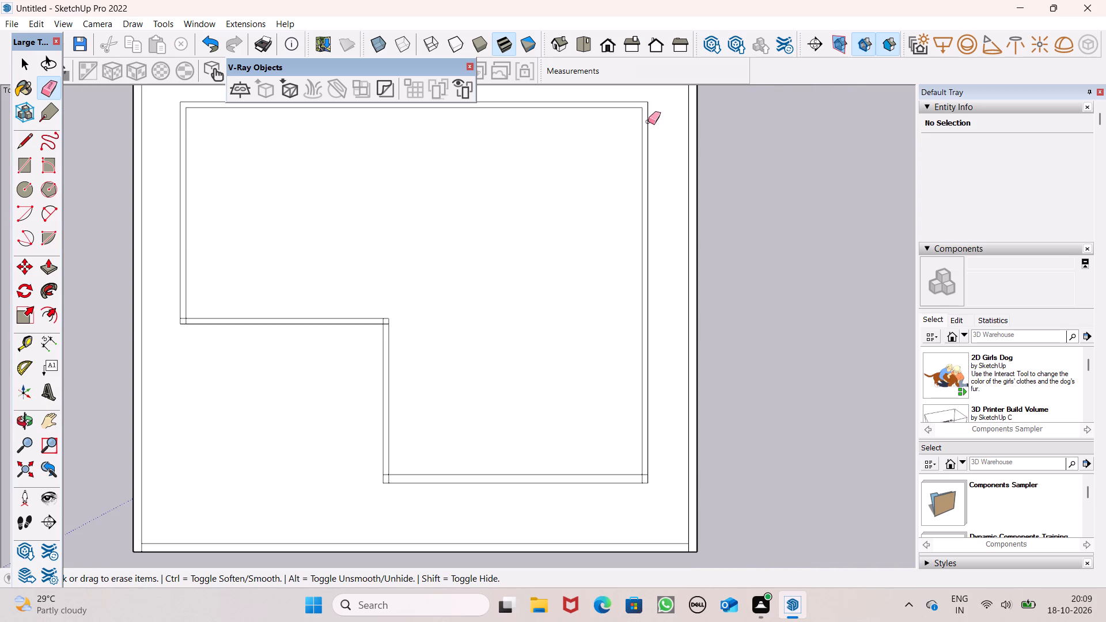
scroll(343, 381, "up", 5)
scroll(179, 283, "up", 8)
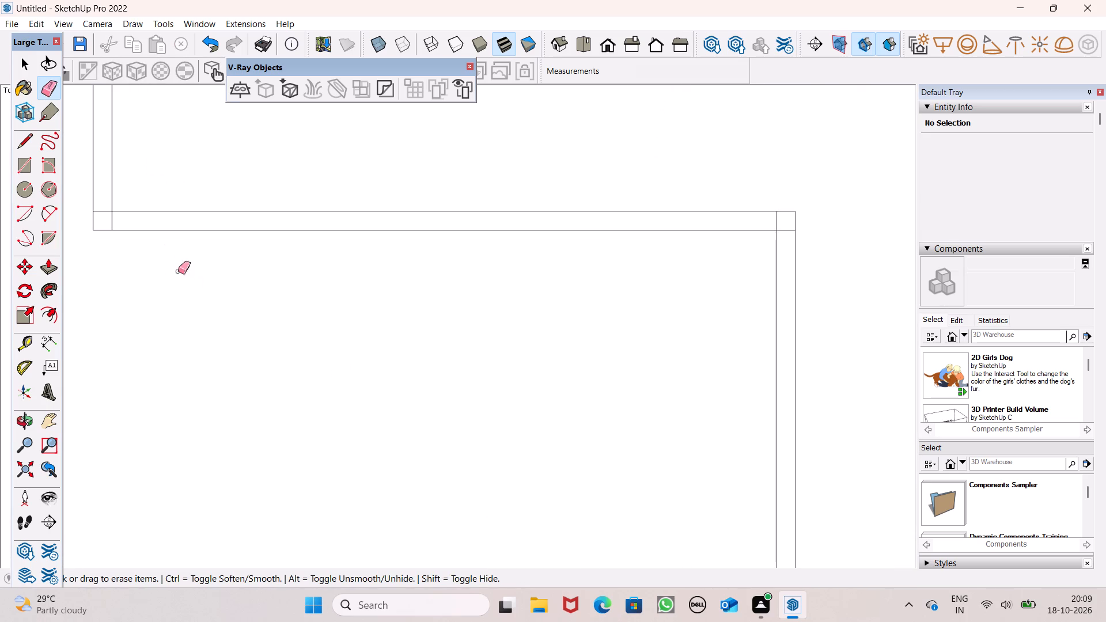
scroll(176, 272, "up", 7)
left_click_drag(100, 155, 117, 178)
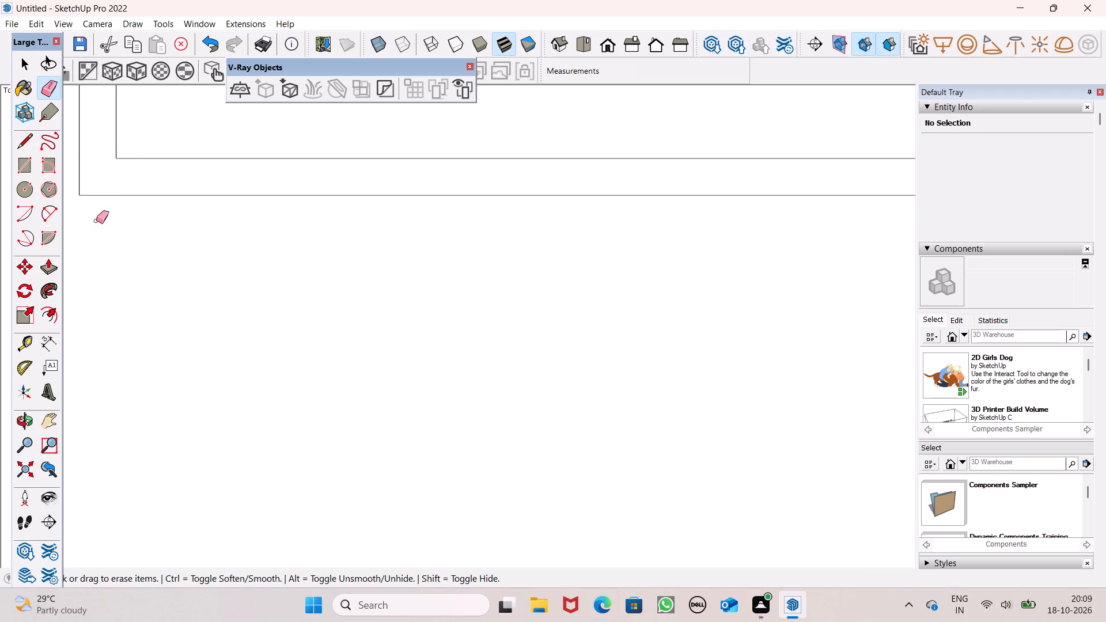
Erase the overlapping edges where the middle horizontal wall meets the central vertical wall.
scroll(94, 227, "down", 6)
scroll(260, 333, "down", 4)
scroll(741, 276, "up", 7)
scroll(702, 232, "up", 3)
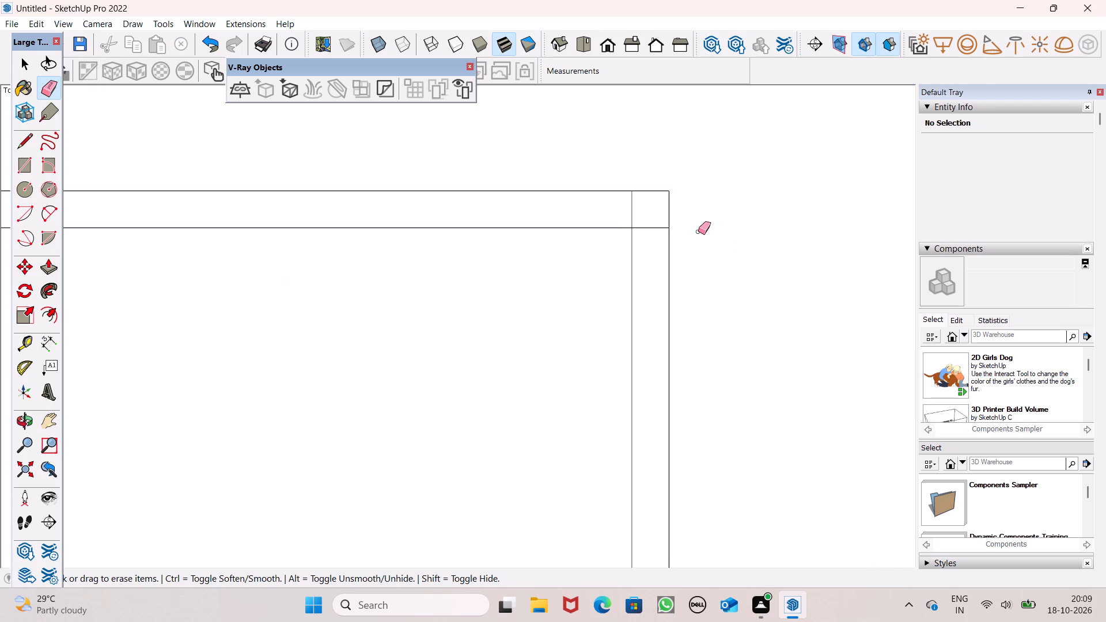
scroll(698, 232, "up", 9)
left_click_drag(560, 211, 552, 211)
left_click_drag(551, 211, 524, 211)
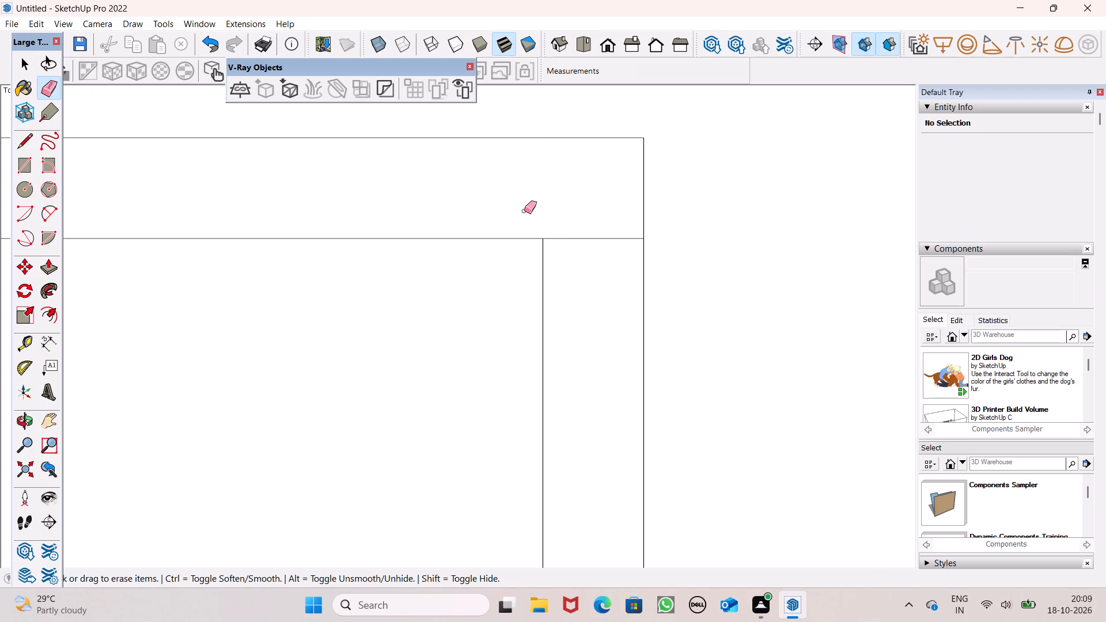
left_click_drag(569, 231, 573, 250)
Erase the overlapping edges where the central vertical wall meets the lower wall.
scroll(517, 188, "down", 16)
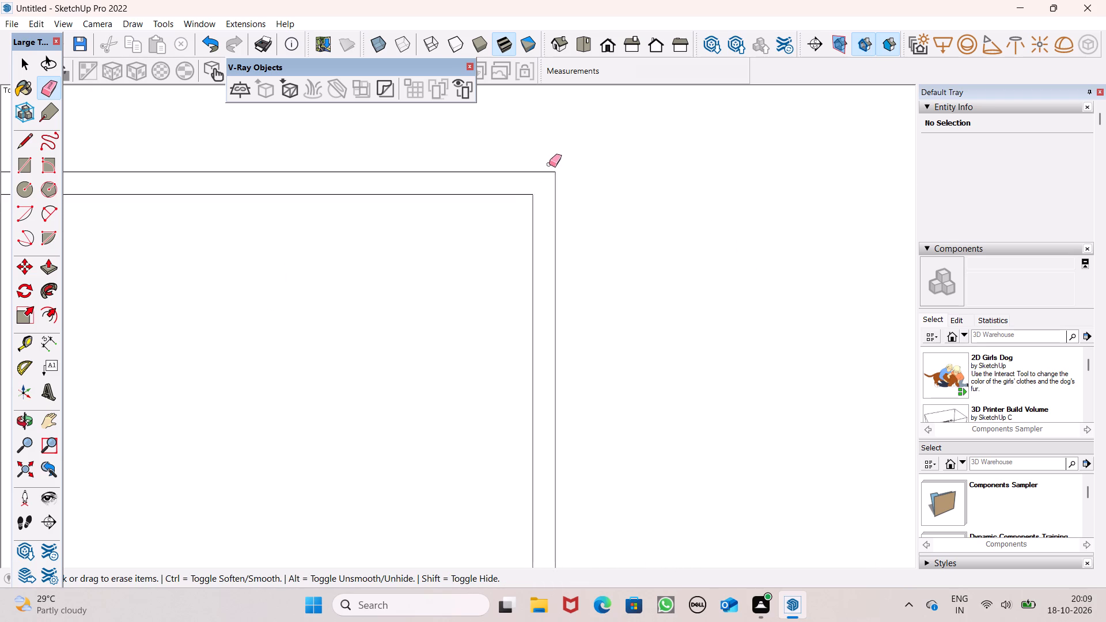
scroll(549, 164, "down", 1)
scroll(414, 106, "down", 11)
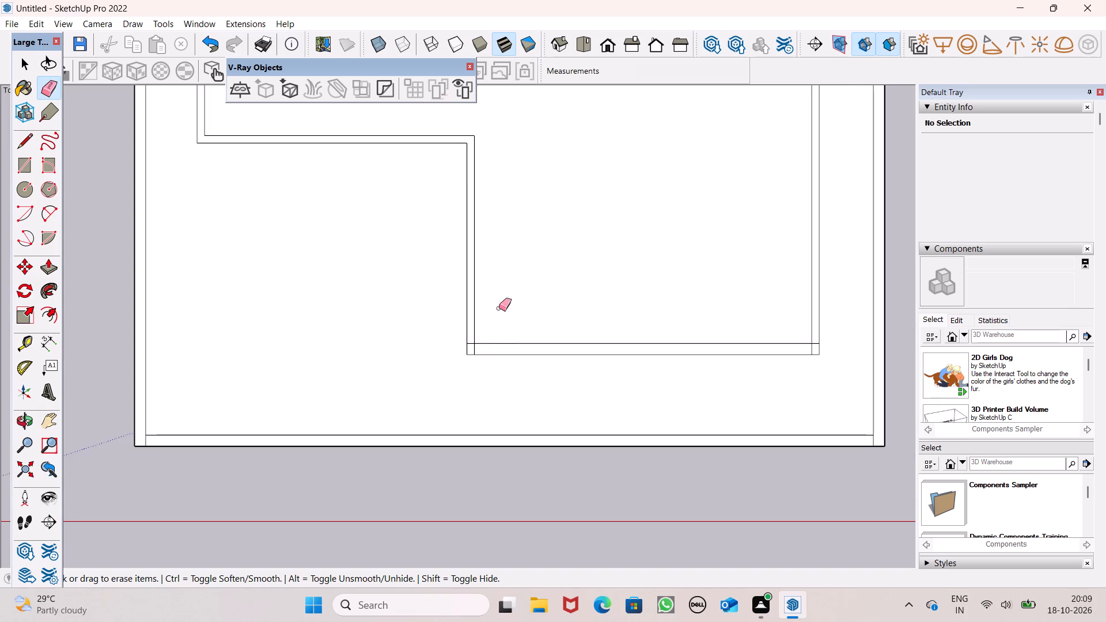
scroll(487, 396, "up", 6)
scroll(475, 313, "up", 13)
left_click_drag(440, 289, 438, 302)
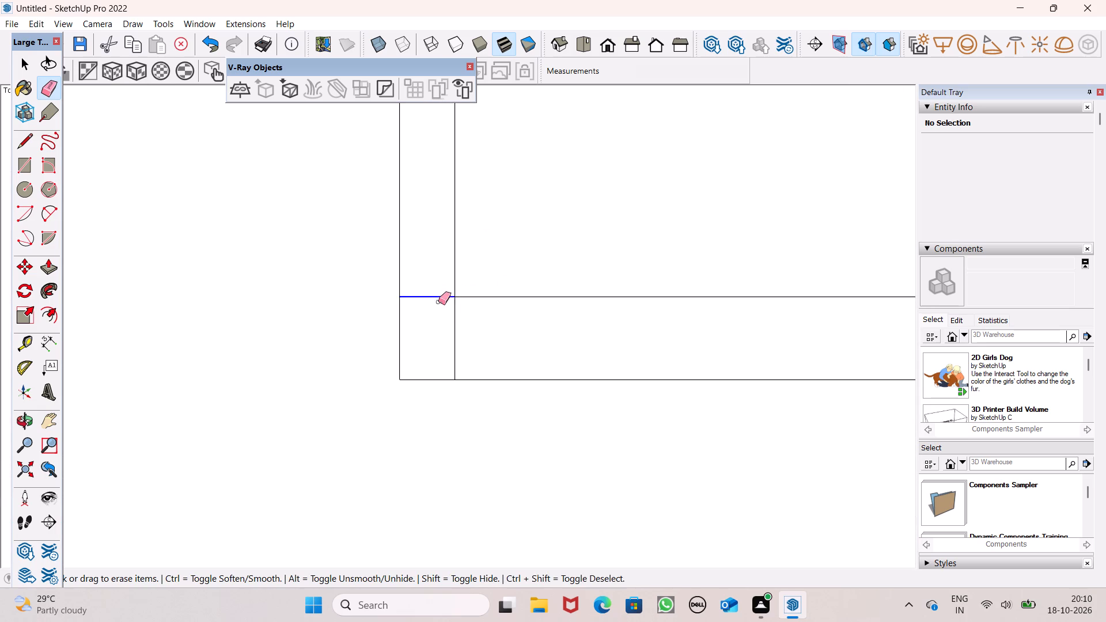
left_click_drag(438, 302, 455, 323)
Erase the overlapping edges at the lower-right corner where the lower wall meets the right wall.
scroll(259, 230, "down", 6)
scroll(191, 271, "down", 6)
scroll(181, 356, "down", 7)
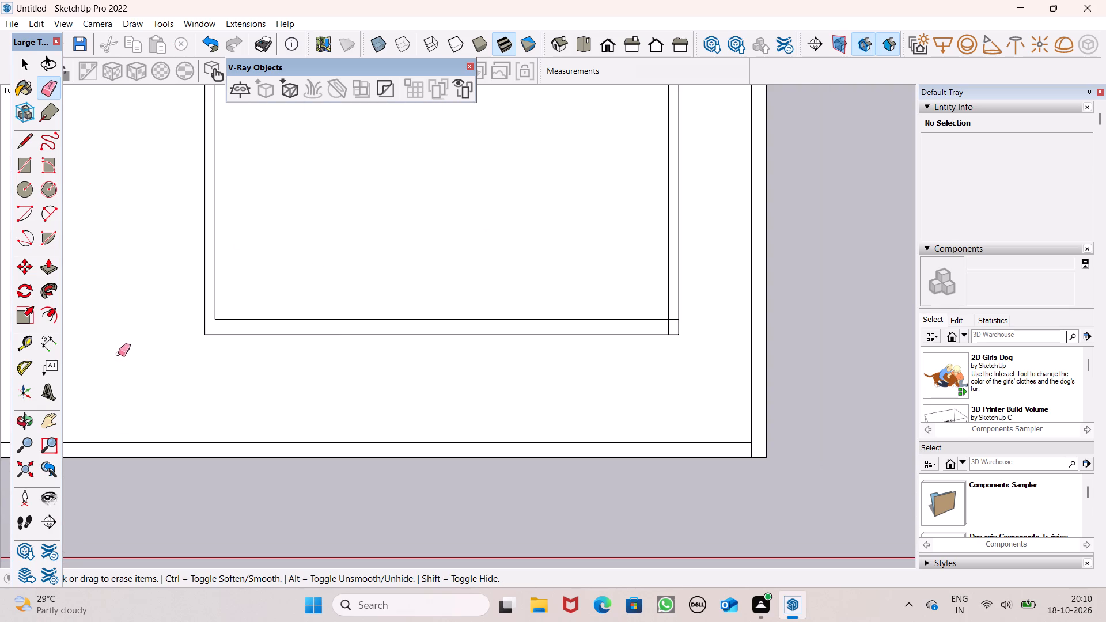
scroll(891, 348, "up", 5)
scroll(584, 331, "up", 6)
scroll(637, 289, "up", 7)
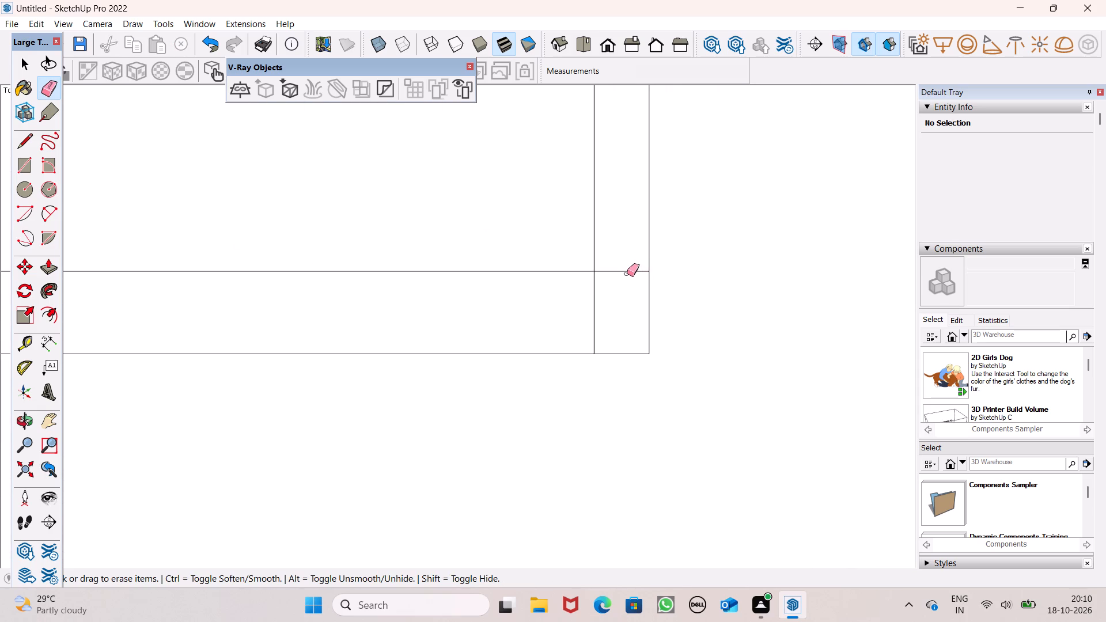
left_click(626, 272)
left_click_drag(596, 295, 594, 304)
scroll(702, 244, "down", 5)
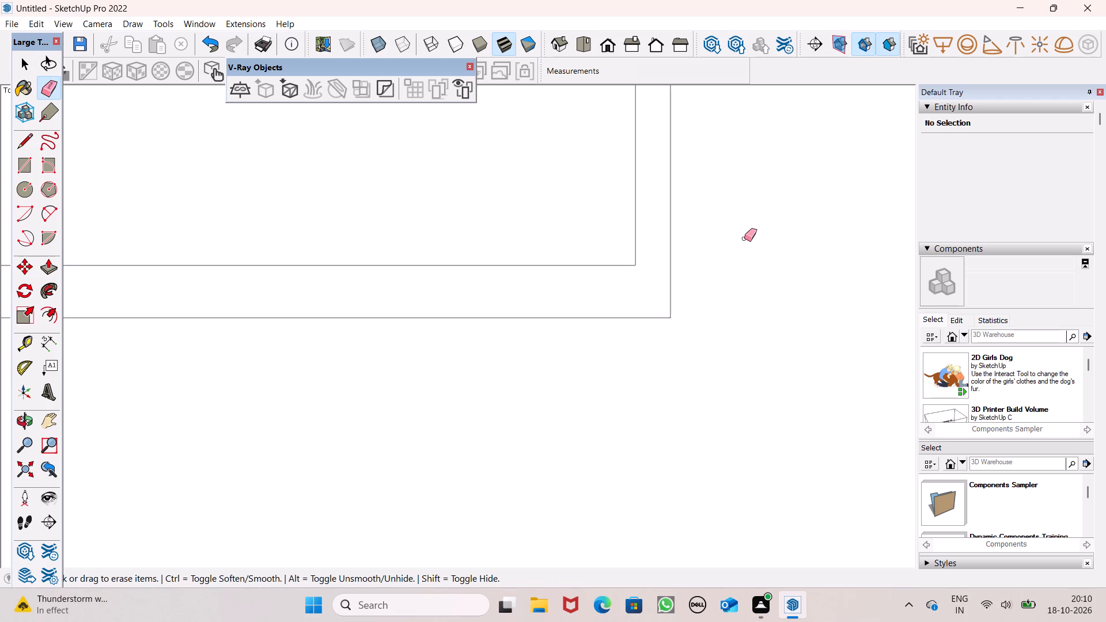
scroll(763, 272, "down", 8)
scroll(785, 327, "down", 14)
scroll(749, 368, "down", 5)
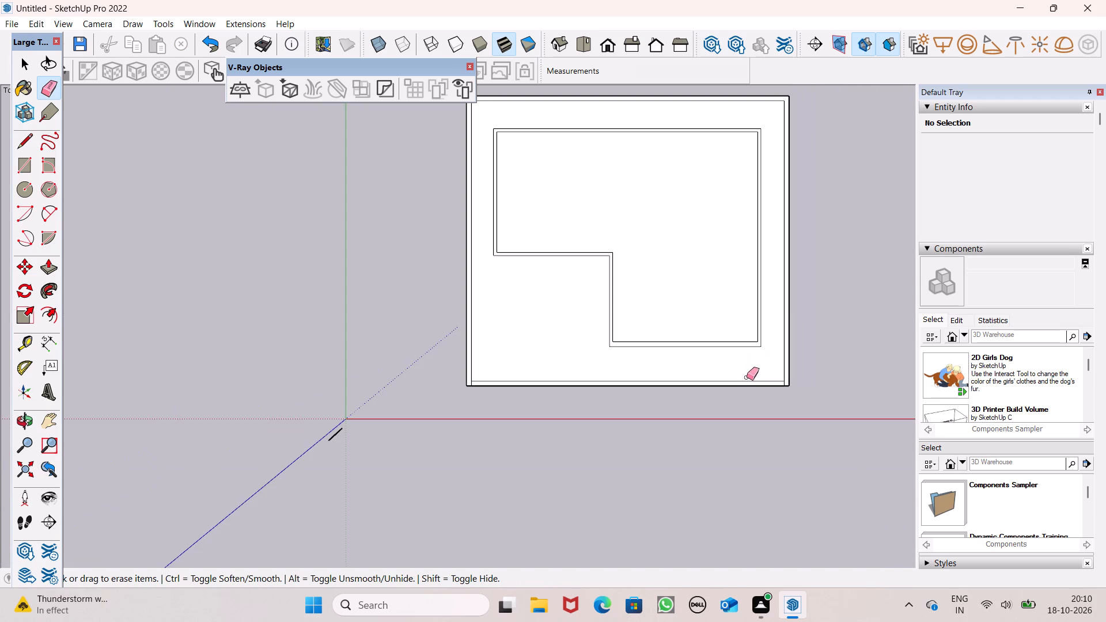
scroll(797, 304, "up", 1)
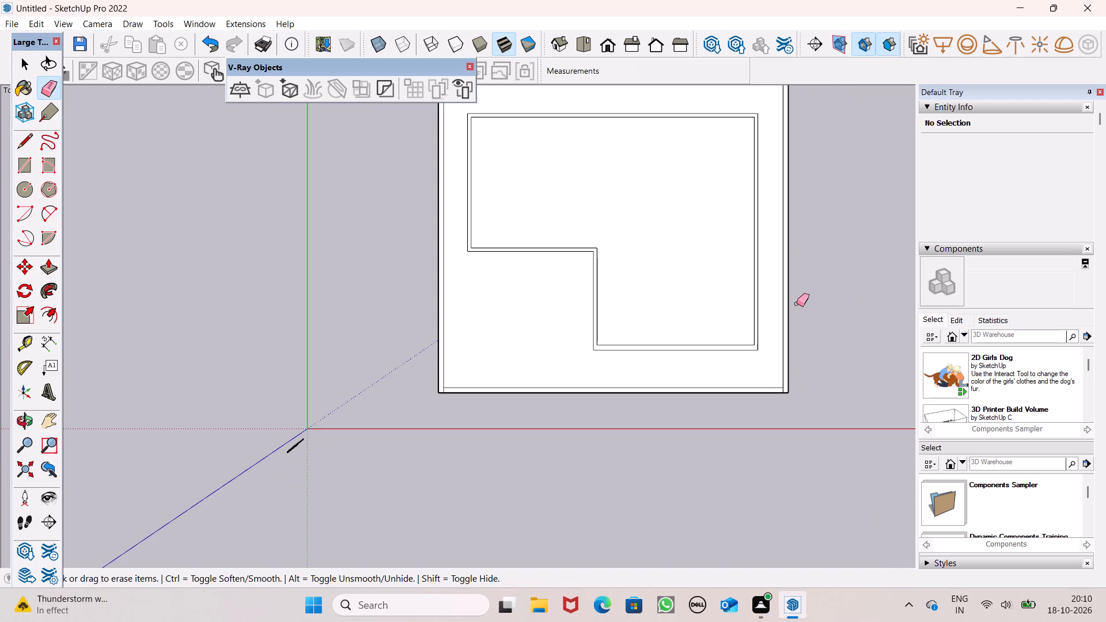
key("space")
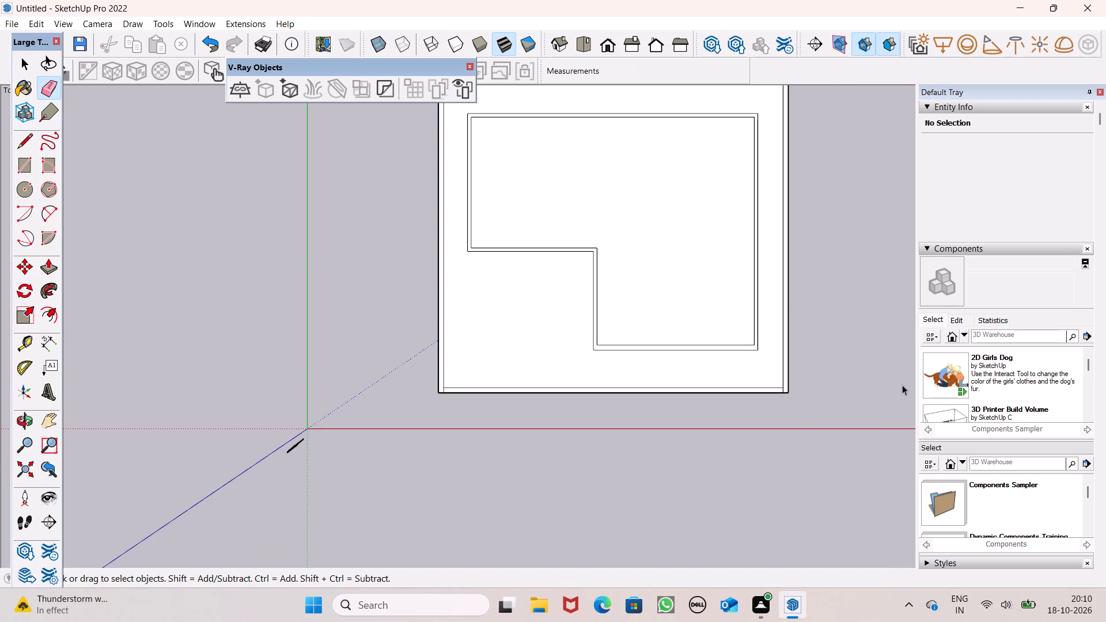
Push/Pull the merged interior wall face up to a height of 3'.
scroll(215, 294, "down", 4)
scroll(539, 143, "up", 5)
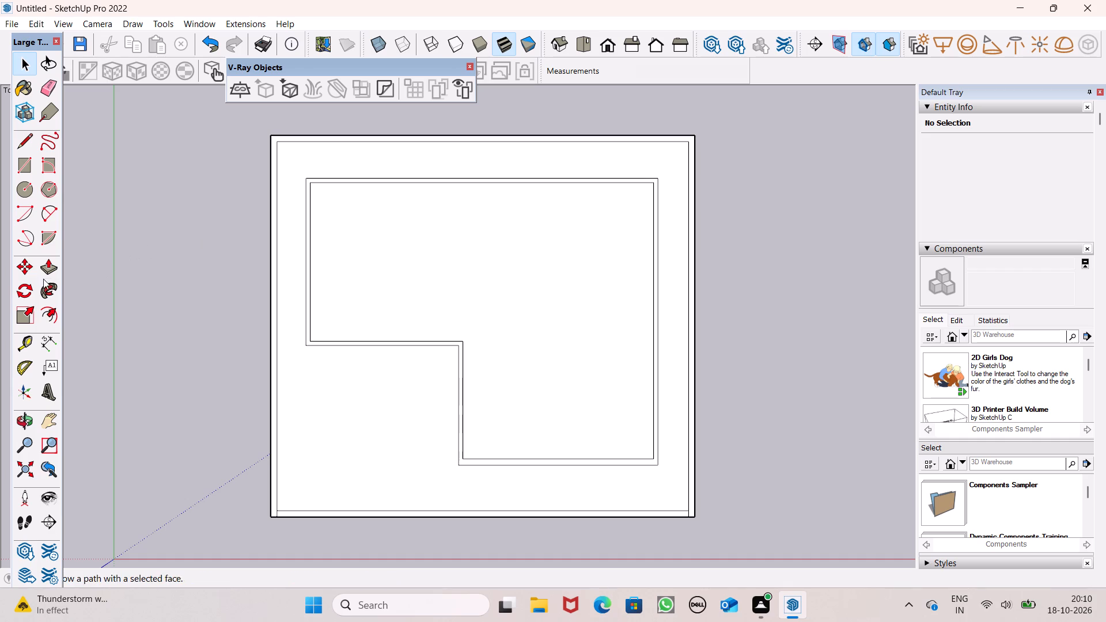
left_click(43, 267)
scroll(346, 332, "up", 3)
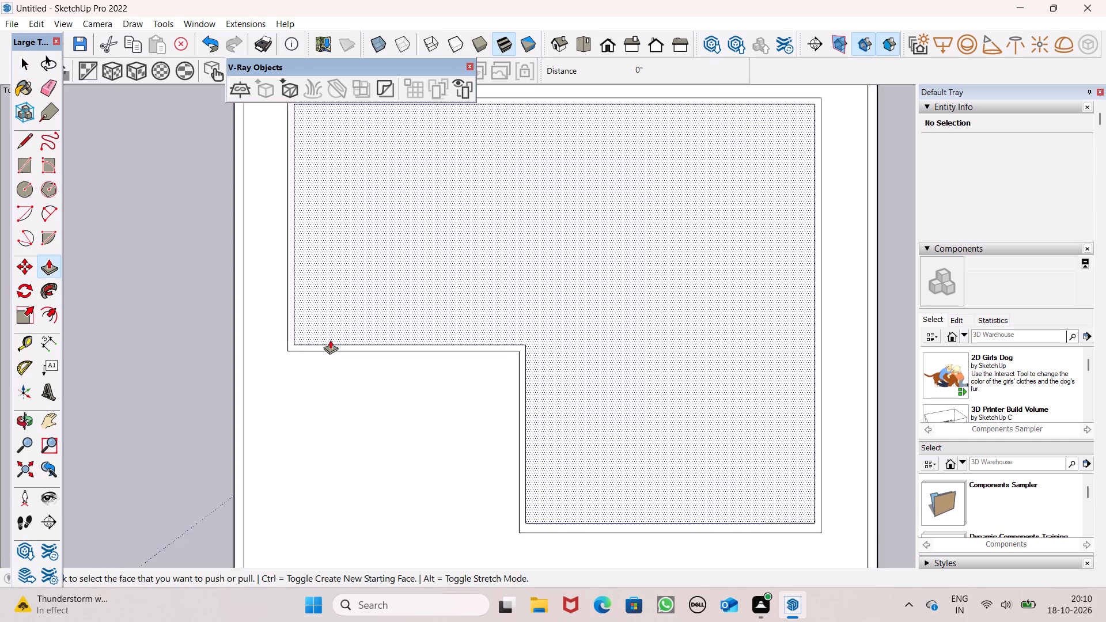
scroll(330, 340, "up", 3)
left_click_drag(283, 344, 276, 318)
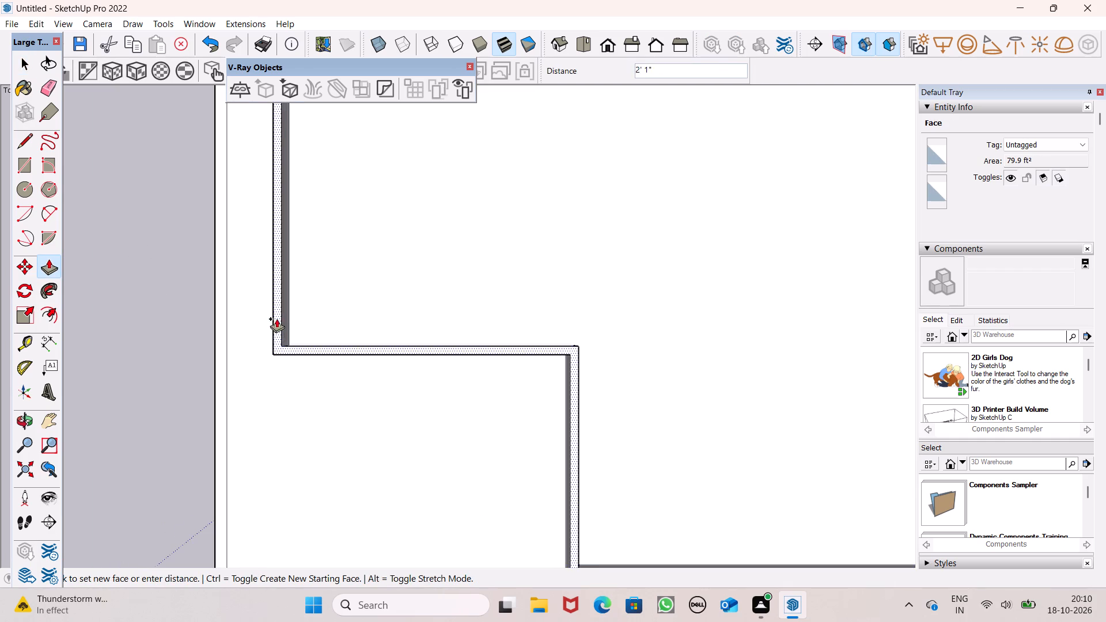
left_click_drag(276, 318, 268, 298)
left_click(268, 298)
key("3")
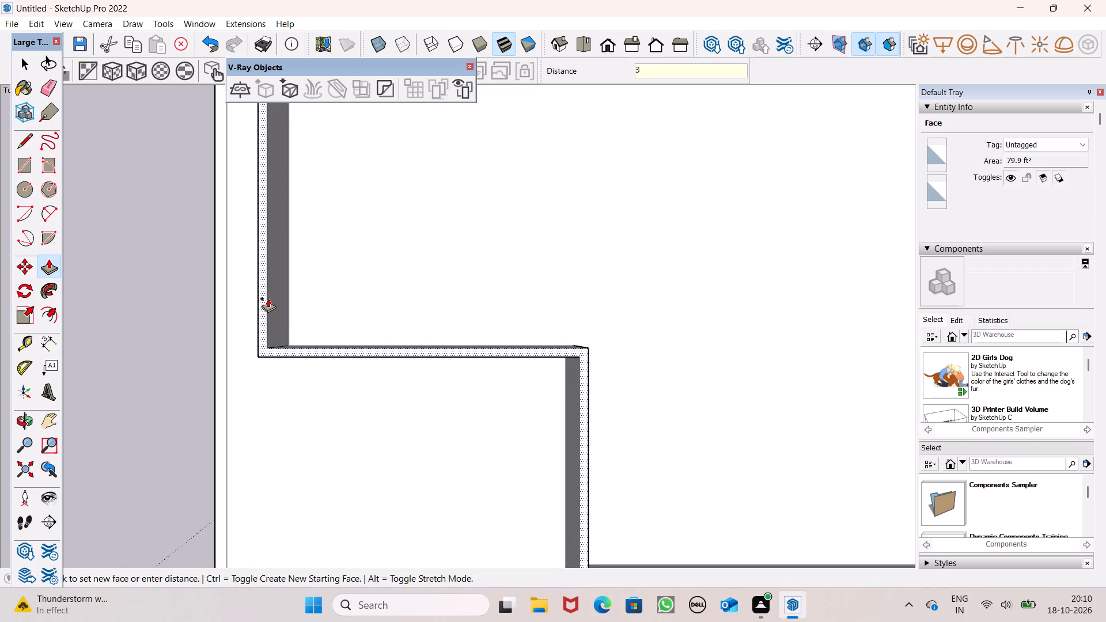
key("apostrophe")
key("Return")
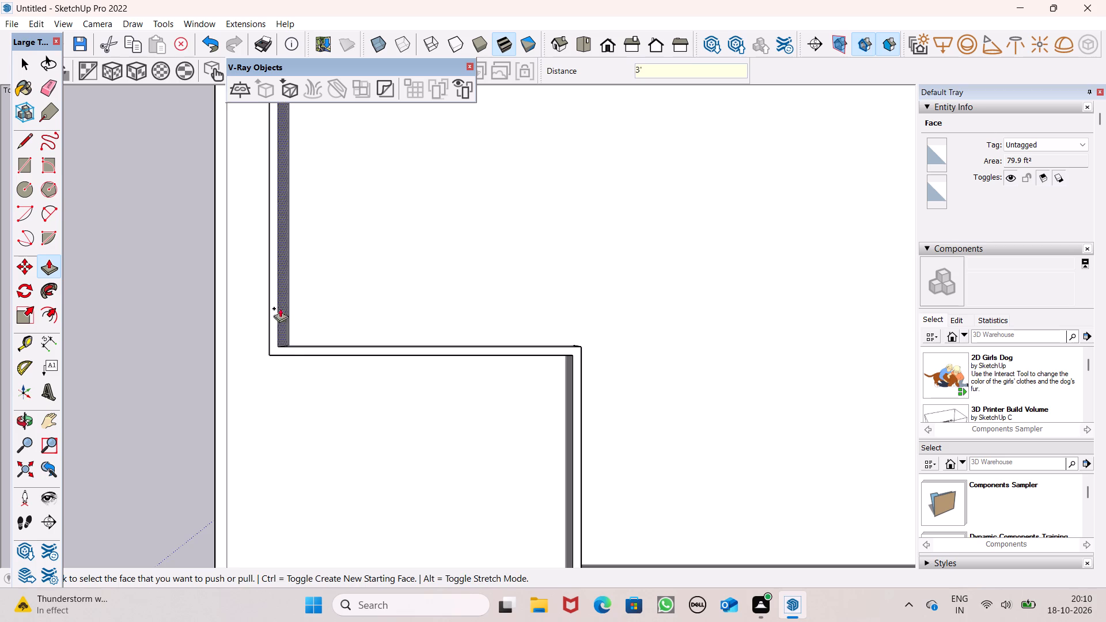
Examine the raised interior walls on the slab from above and from low angles.
scroll(285, 336, "down", 4)
middle_click_drag(404, 437, 402, 166)
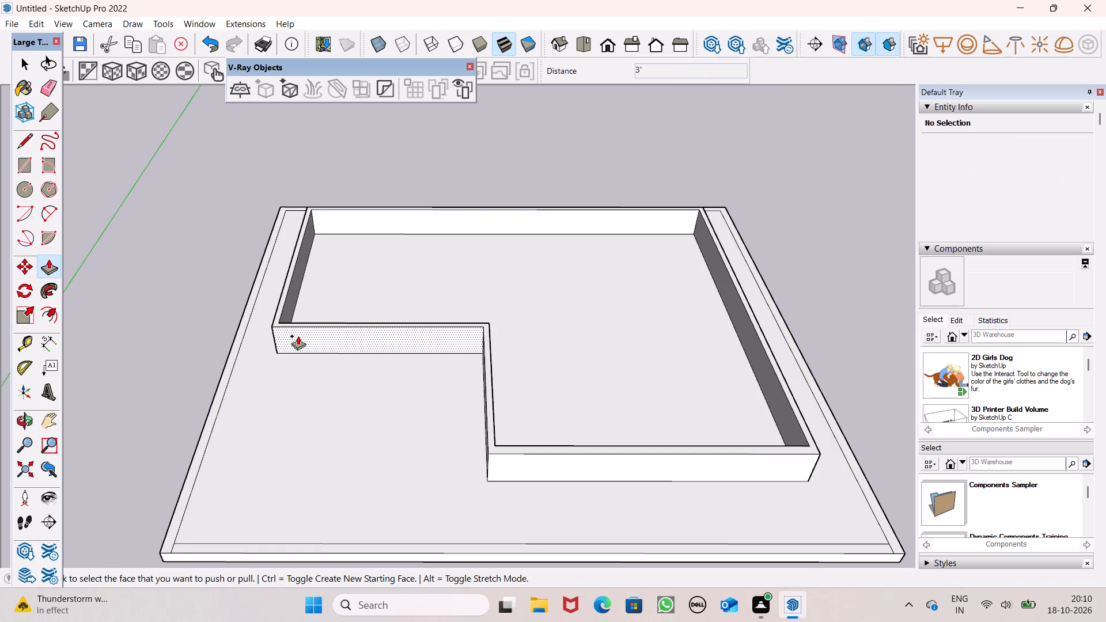
key("space")
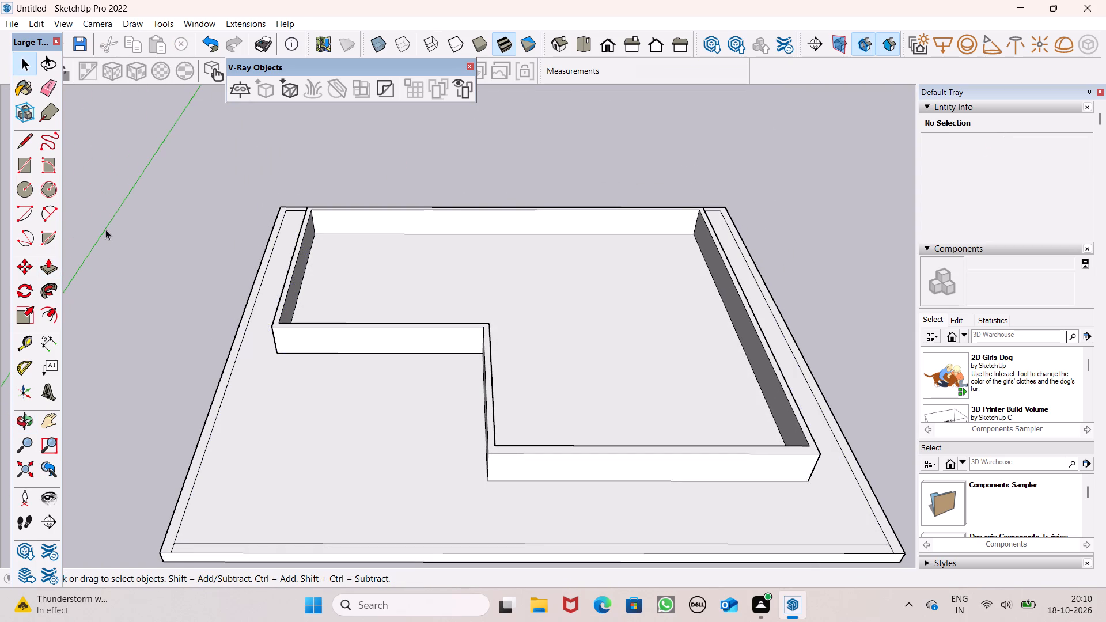
left_click(105, 229)
scroll(338, 381, "up", 1)
middle_click_drag(338, 382, 355, 261)
scroll(355, 261, "up", 1)
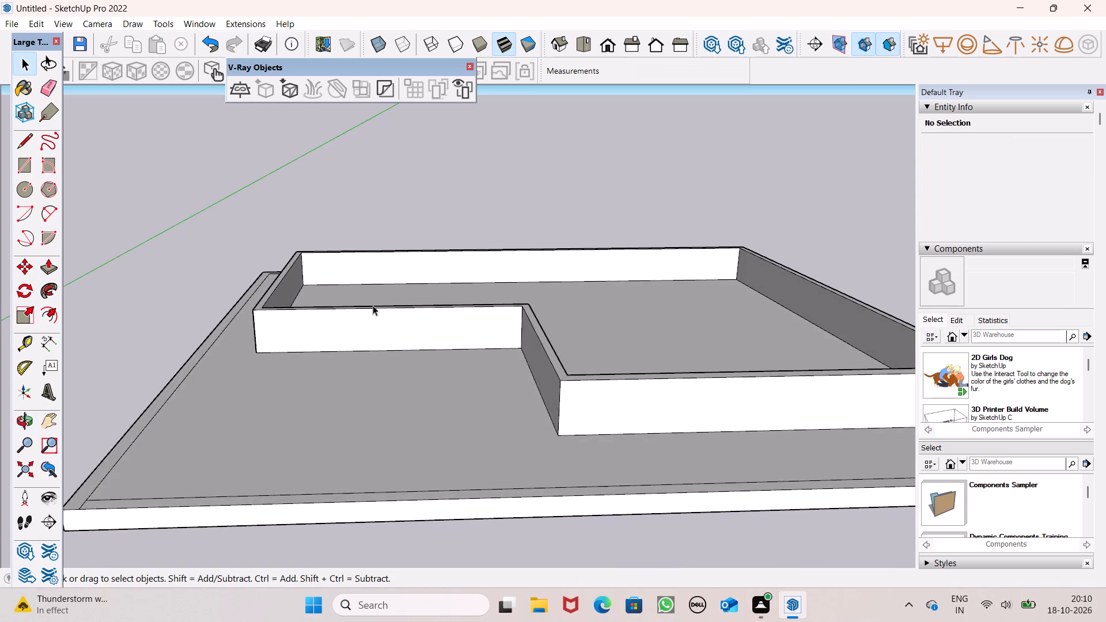
scroll(377, 317, "up", 1)
scroll(377, 318, "down", 6)
middle_click_drag(389, 359, 411, 481)
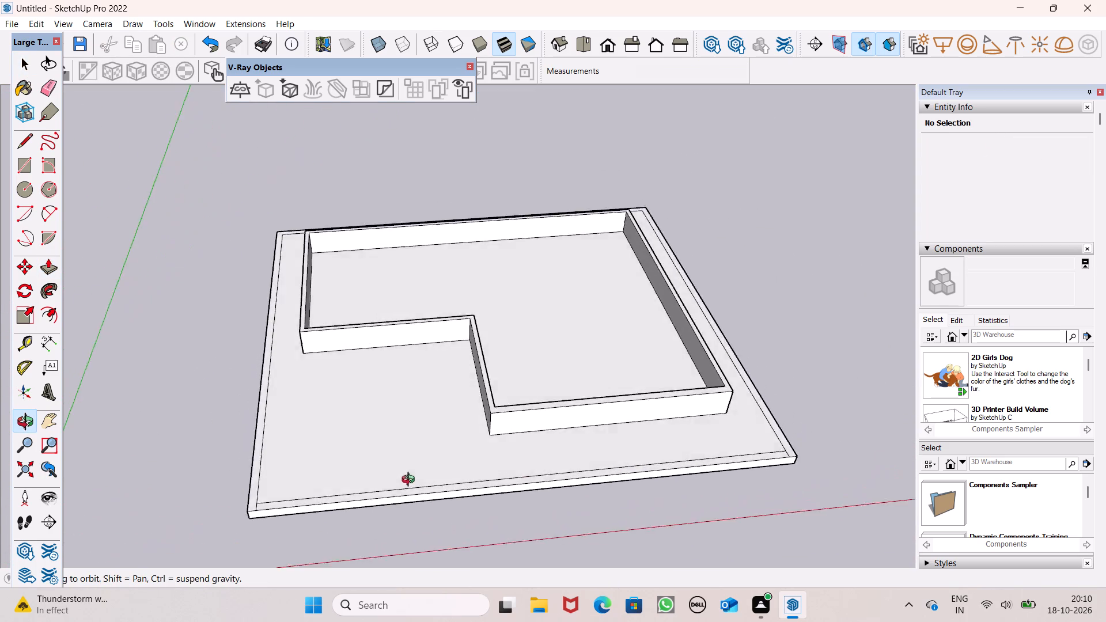
middle_click_drag(411, 481, 404, 506)
scroll(376, 488, "up", 1)
scroll(331, 213, "down", 1)
middle_click_drag(343, 294, 343, 325)
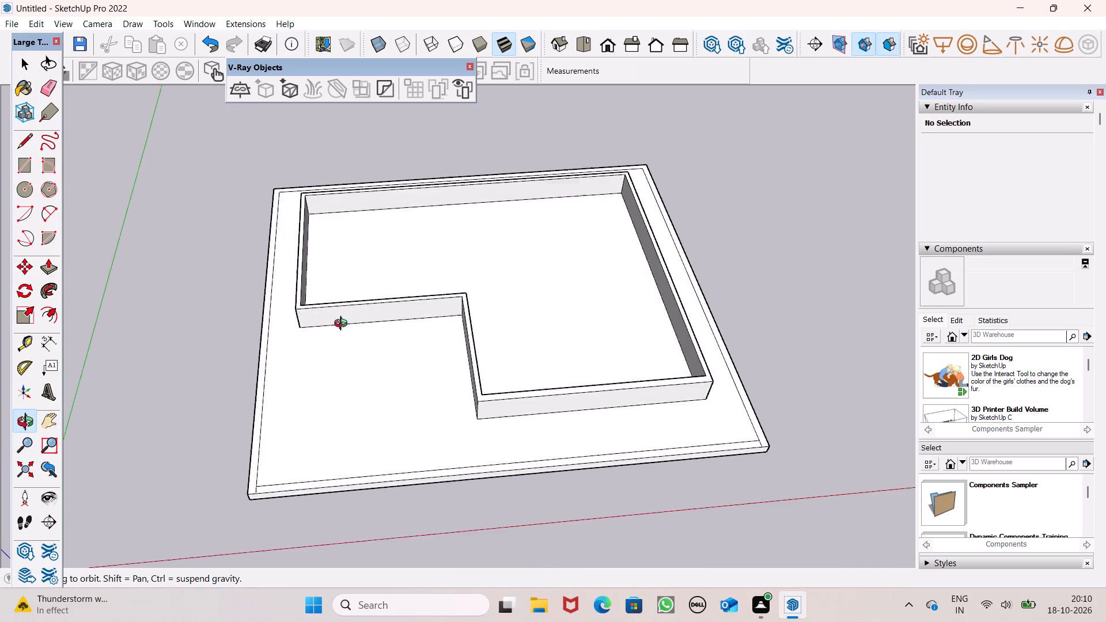
middle_click_drag(343, 325, 312, 409)
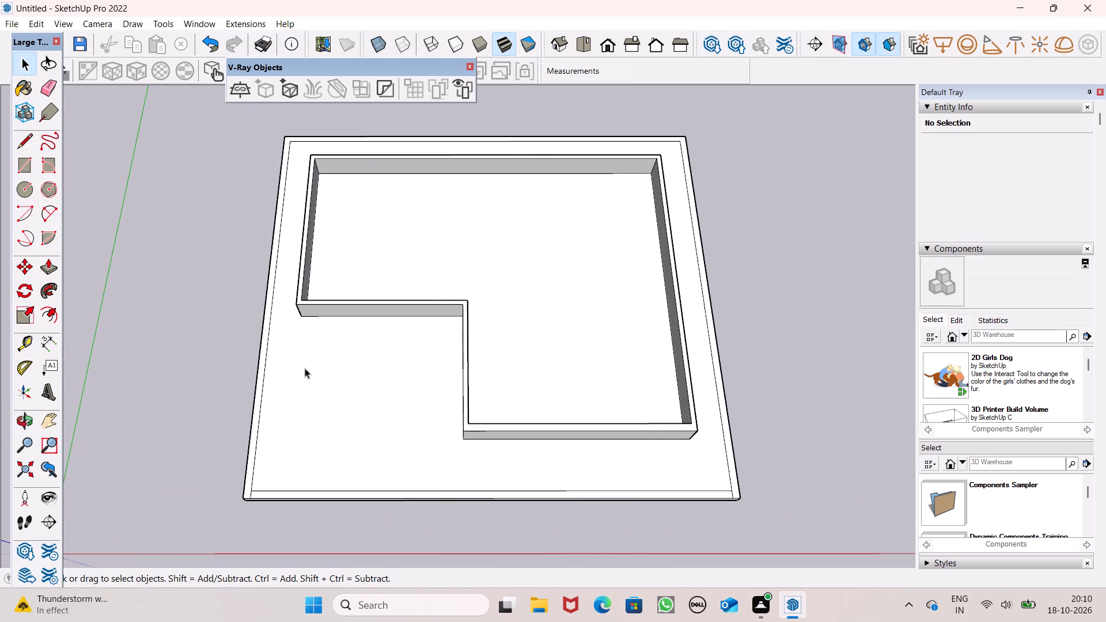
scroll(305, 368, "up", 1)
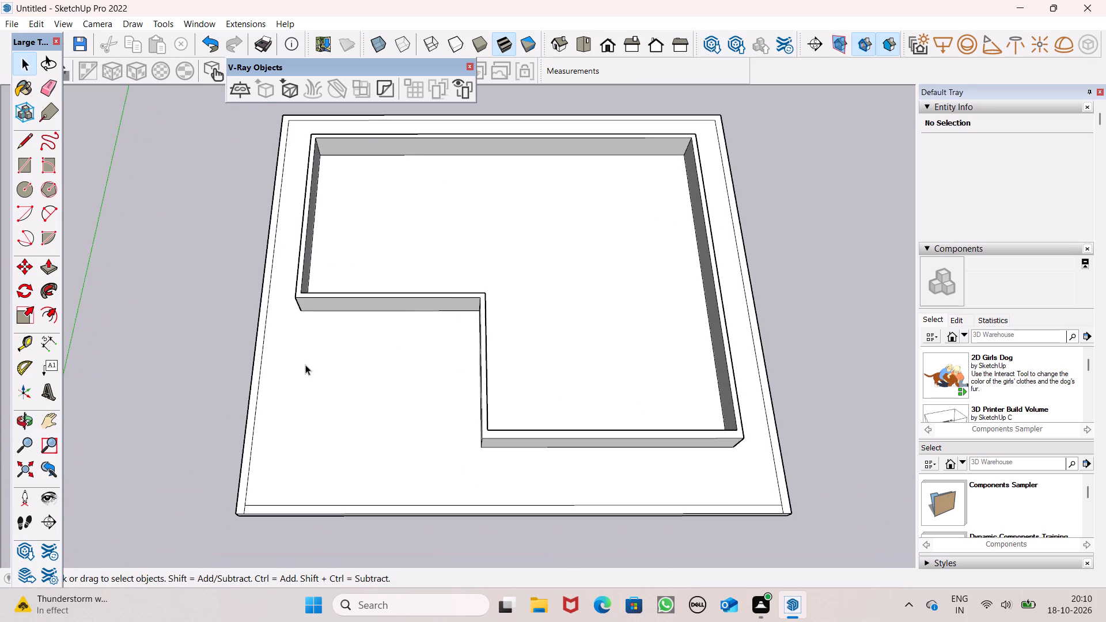
scroll(308, 355, "down", 1)
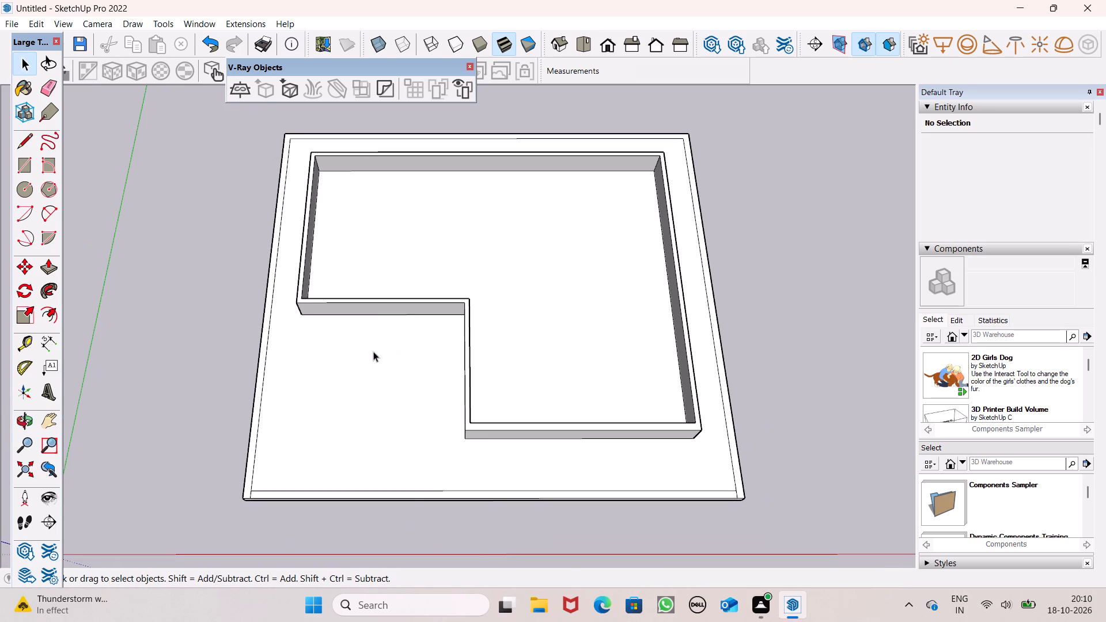
middle_click_drag(372, 293, 377, 221)
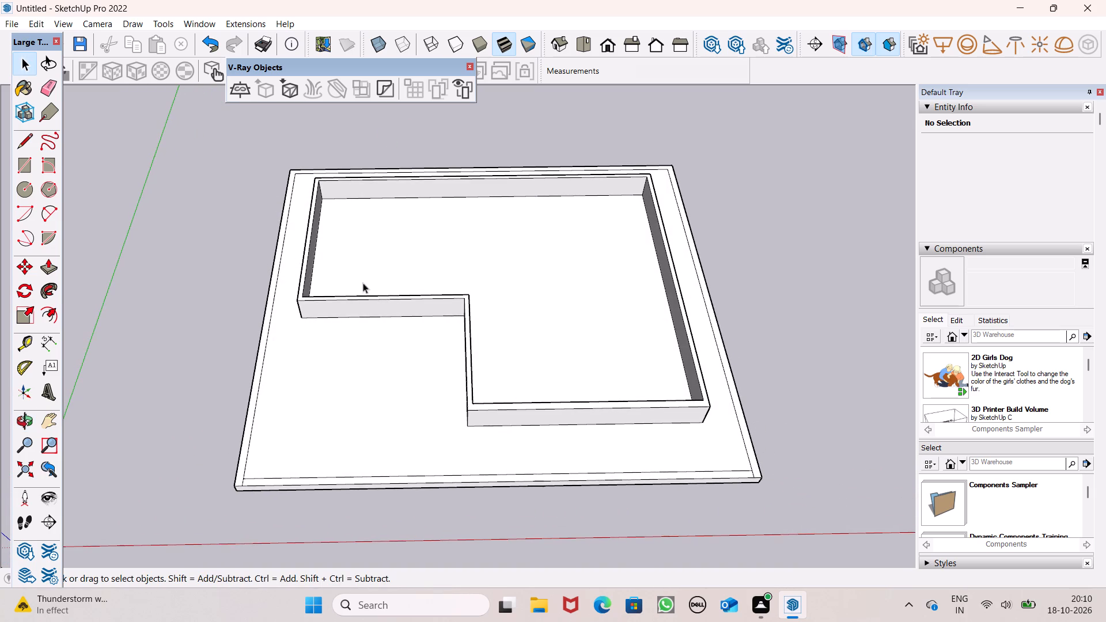
scroll(300, 323, "up", 8)
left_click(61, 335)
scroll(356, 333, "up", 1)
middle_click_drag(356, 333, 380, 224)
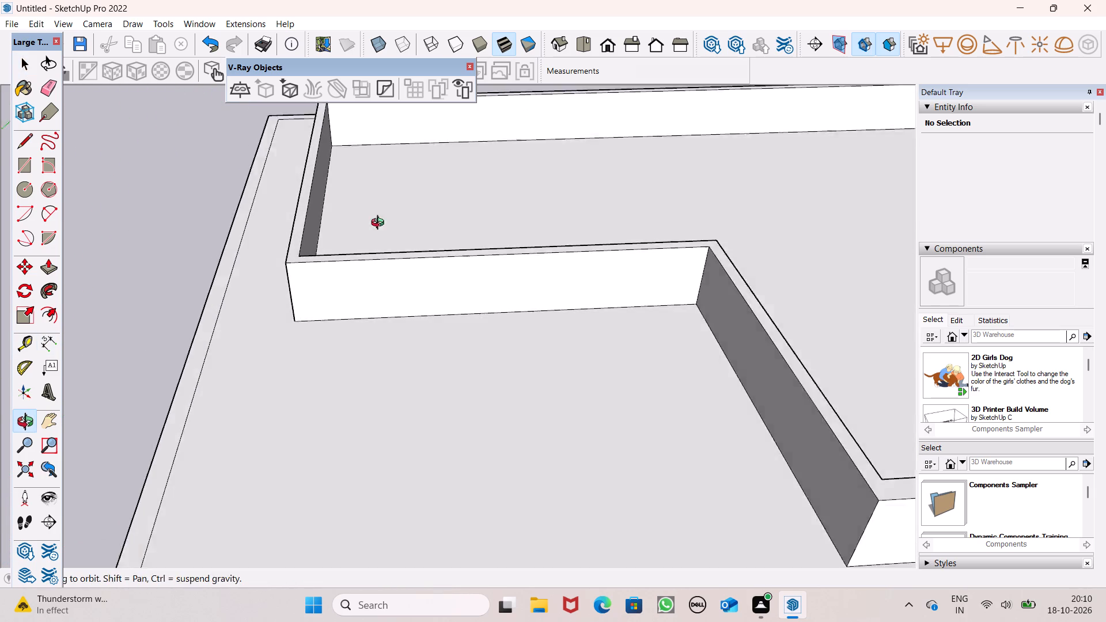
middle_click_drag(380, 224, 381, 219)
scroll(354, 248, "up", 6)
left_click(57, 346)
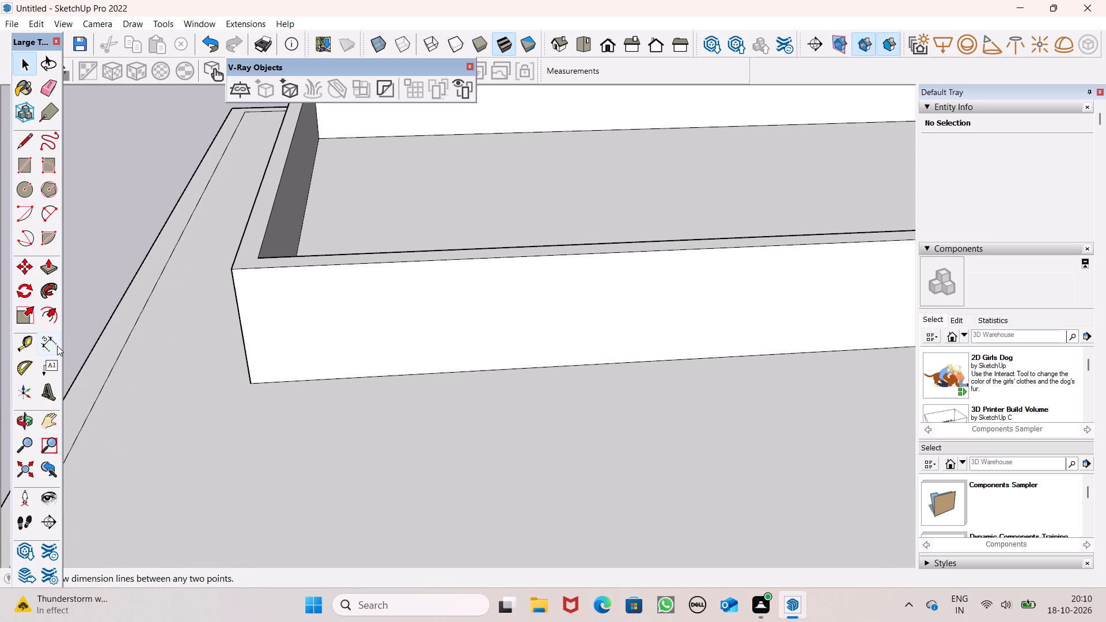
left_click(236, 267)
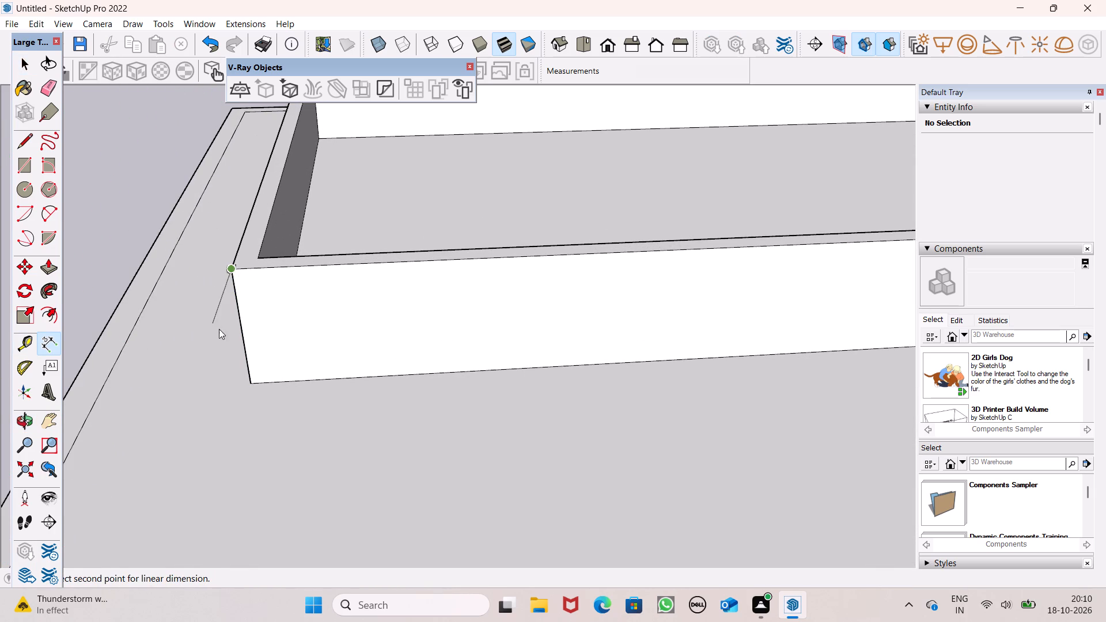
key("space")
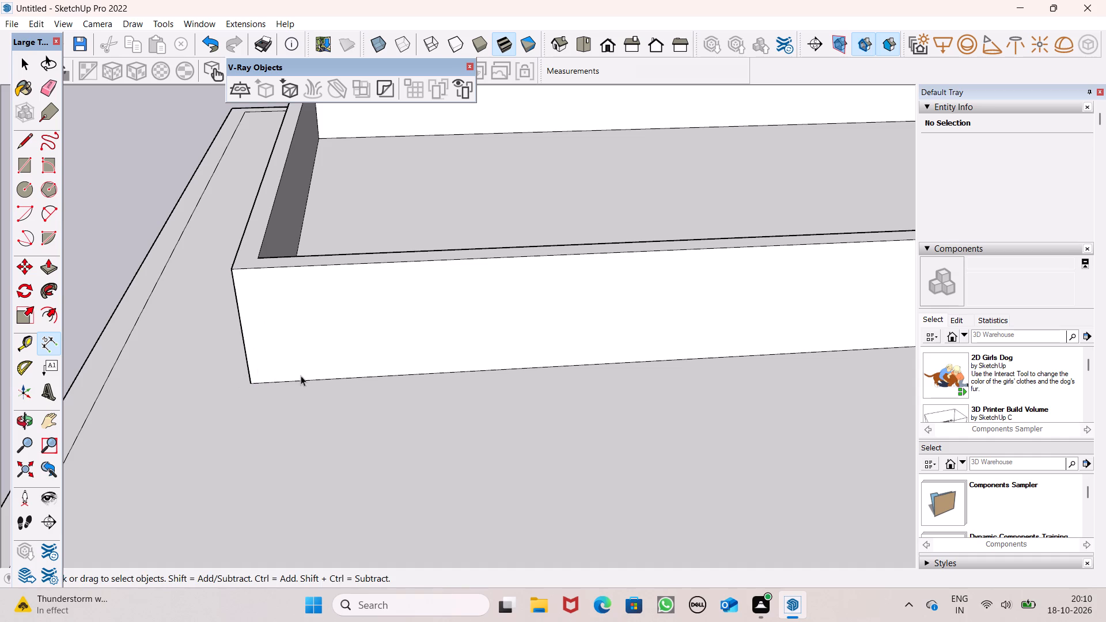
Push/Pull the top face of the connected interior walls up a further 10' above the 3' base.
scroll(247, 389, "down", 5)
scroll(297, 331, "down", 3)
scroll(382, 330, "down", 2)
middle_click_drag(444, 366, 444, 376)
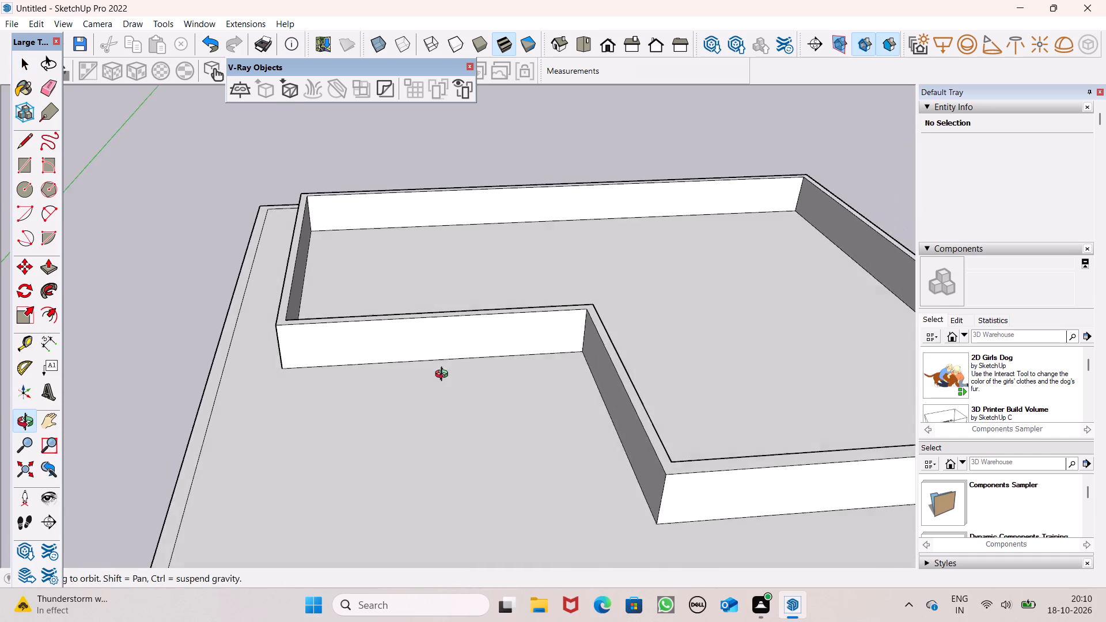
middle_click_drag(444, 376, 429, 396)
scroll(430, 396, "up", 1)
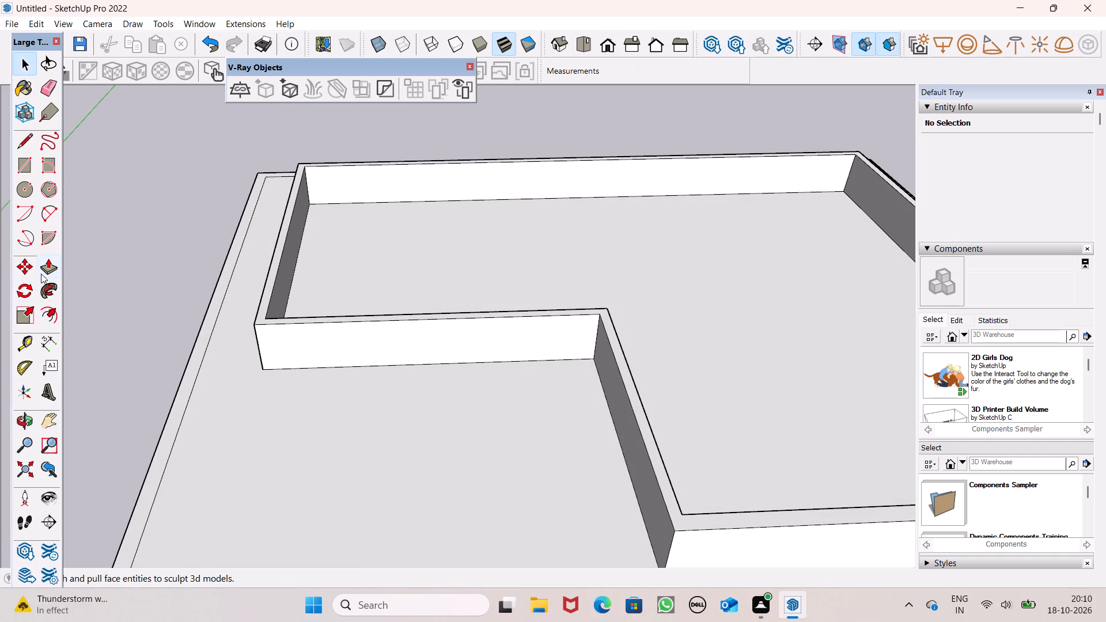
left_click(44, 270)
middle_click_drag(283, 337, 267, 433)
scroll(267, 433, "up", 1)
scroll(268, 356, "up", 5)
left_click_drag(247, 341, 228, 295)
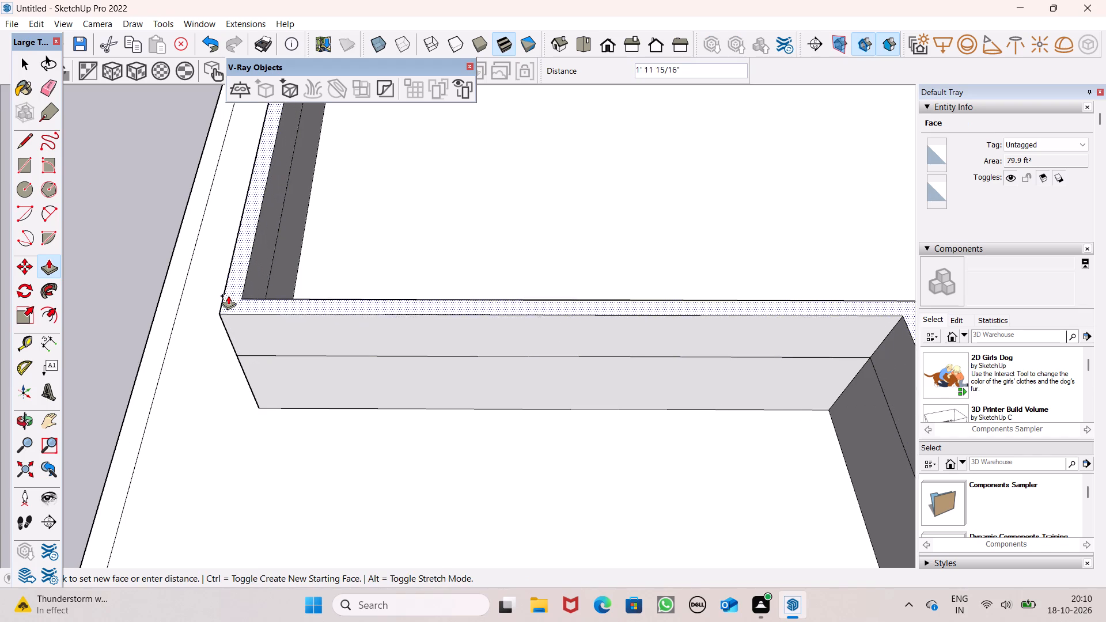
left_click_drag(228, 295, 223, 281)
type("10'")
key("Return")
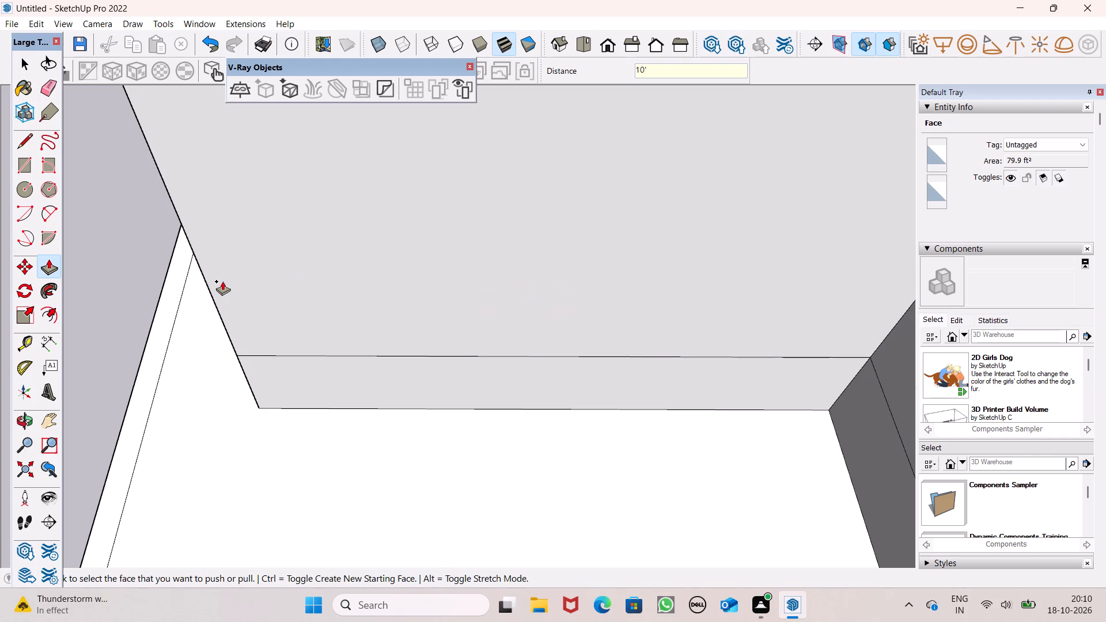
scroll(221, 292, "down", 8)
scroll(223, 338, "down", 4)
key("space")
Examine the heightened walls from the front and from above.
middle_click_drag(227, 341, 240, 158)
scroll(240, 158, "up", 1)
middle_click_drag(373, 265, 456, 161)
scroll(452, 181, "down", 1)
middle_click_drag(520, 241, 414, 270)
scroll(414, 270, "up", 1)
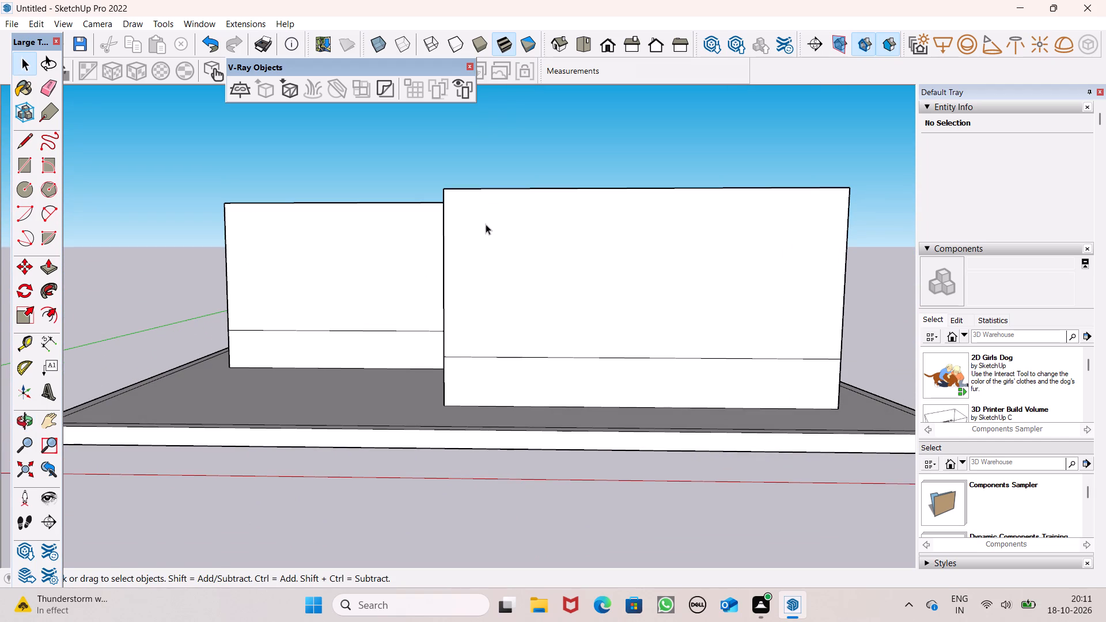
scroll(483, 244, "down", 2)
middle_click_drag(456, 296, 533, 392)
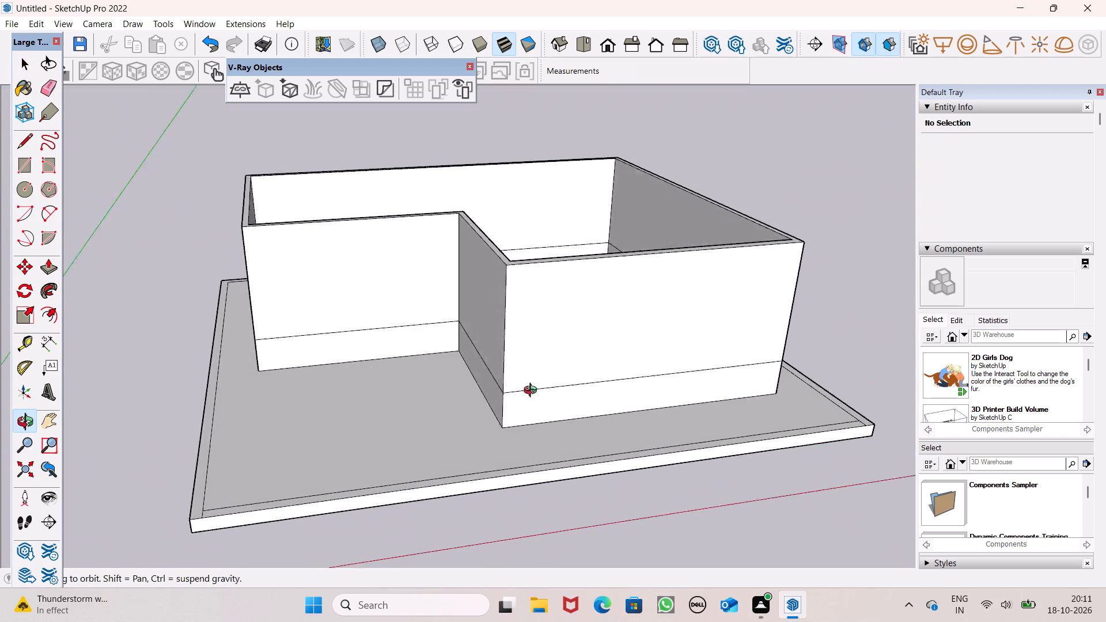
middle_click_drag(533, 392, 484, 328)
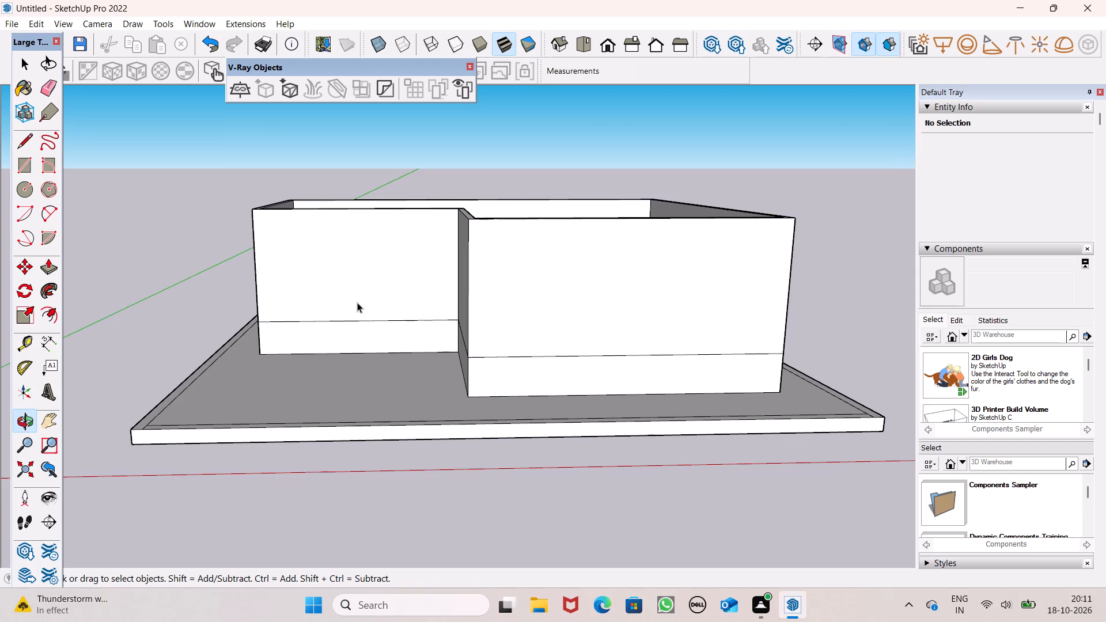
Draw a 4' by 7' door rectangle on the recessed front wall, with its base on the 3' edge line.
scroll(357, 302, "up", 7)
middle_click_drag(466, 332, 456, 346)
scroll(466, 333, "up", 1)
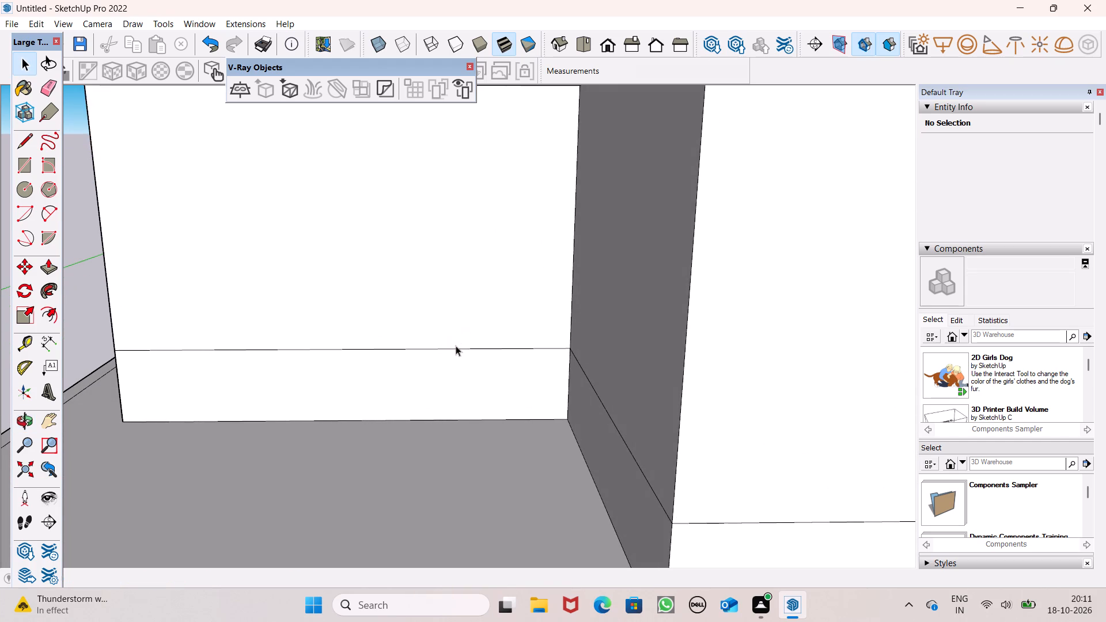
left_click(27, 169)
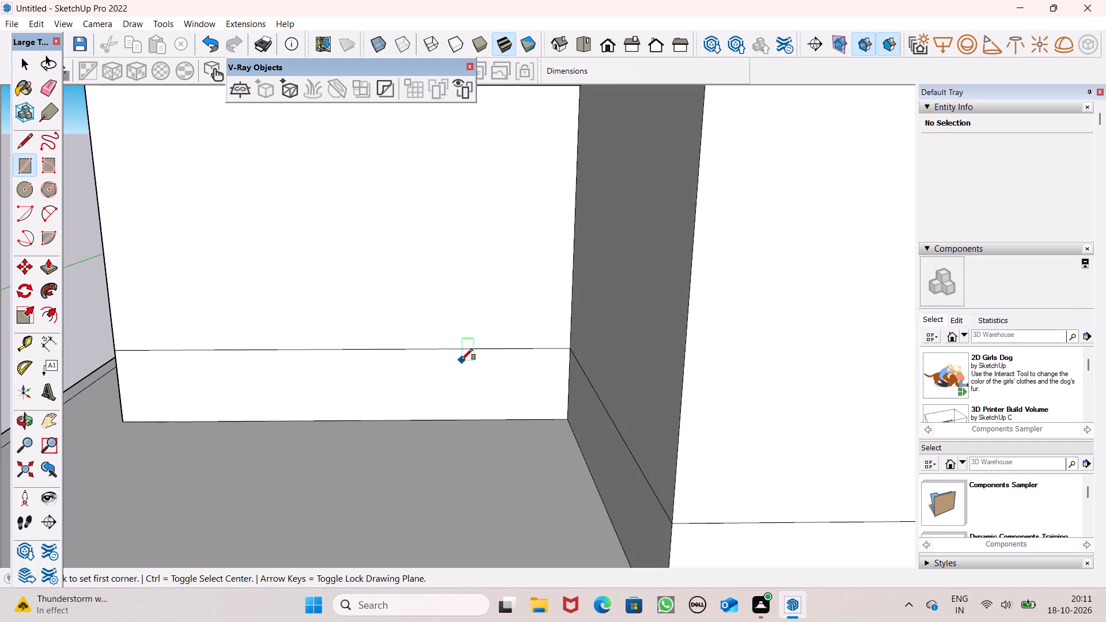
left_click(372, 346)
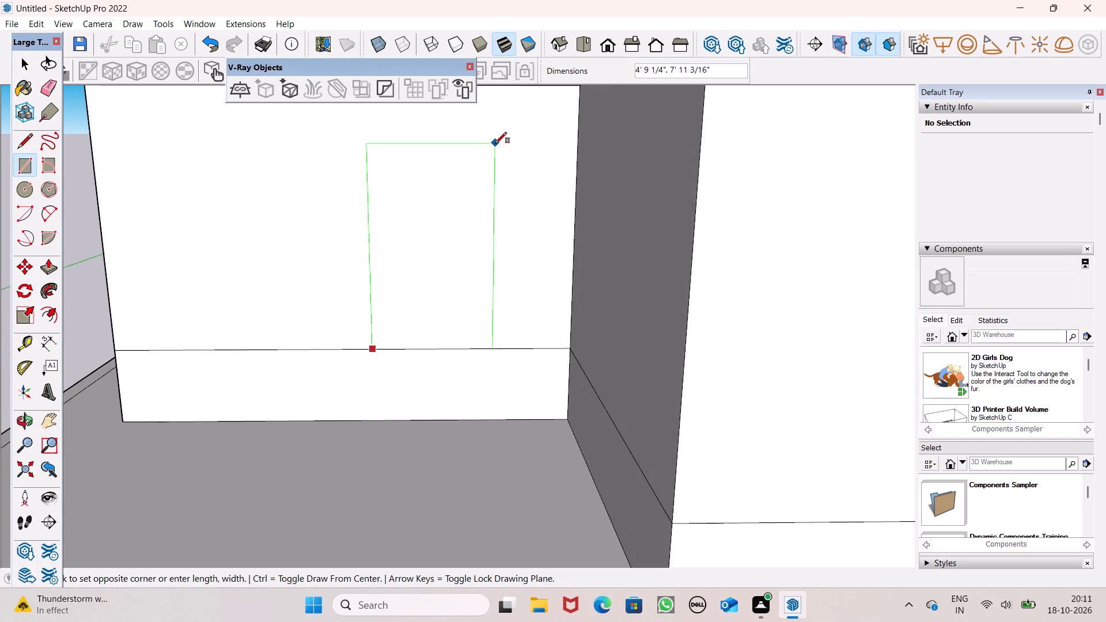
key("4")
key("apostrophe")
key("comma")
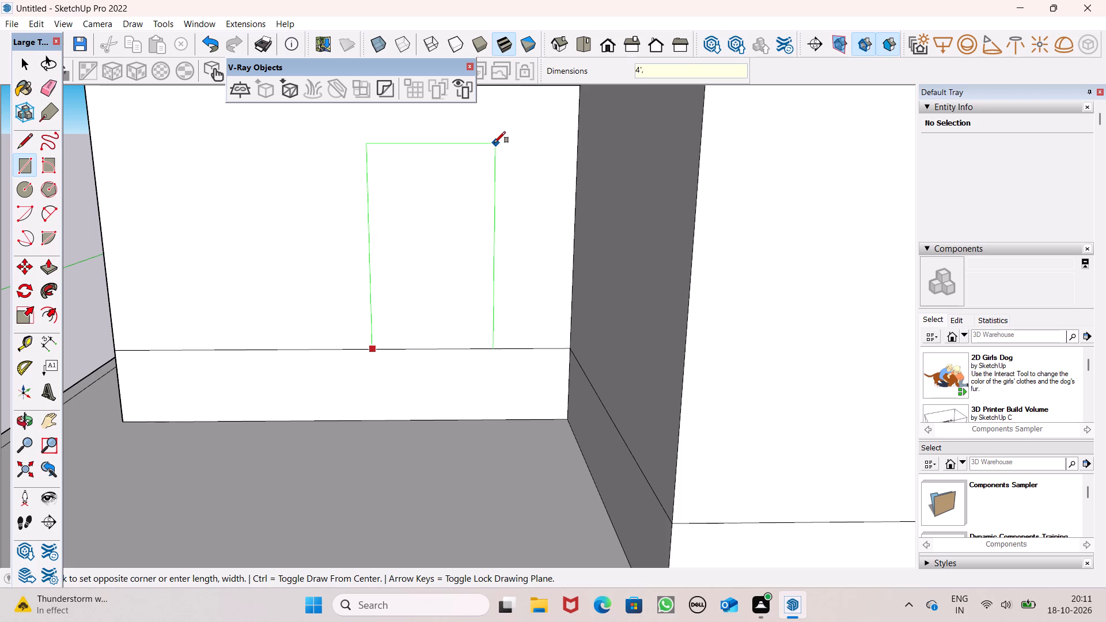
type("7'")
key("Return")
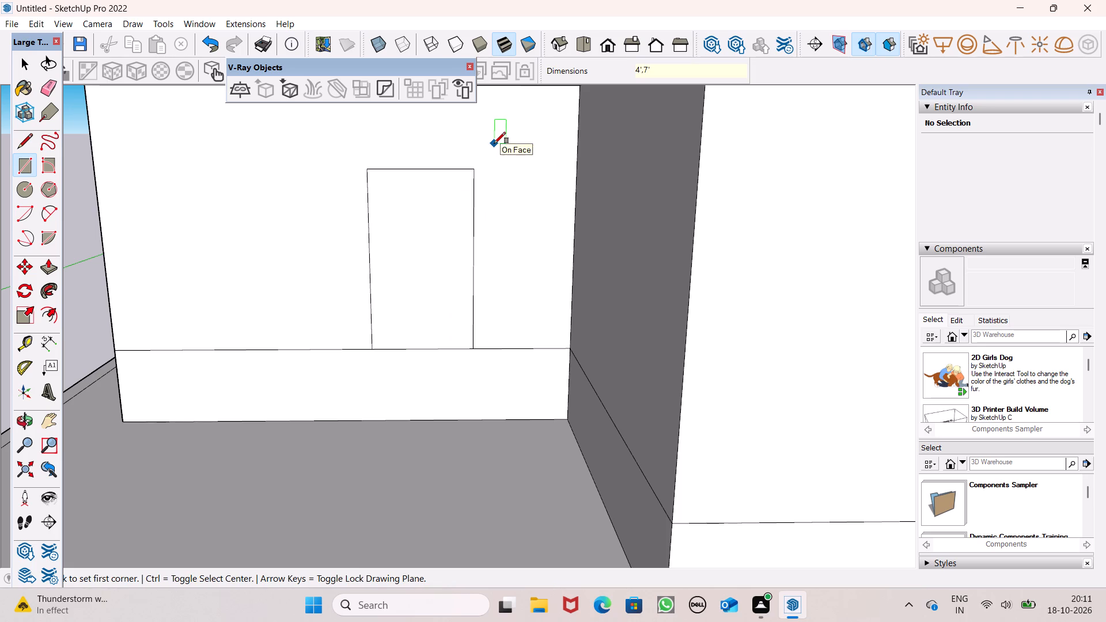
key("space")
scroll(514, 256, "down", 2)
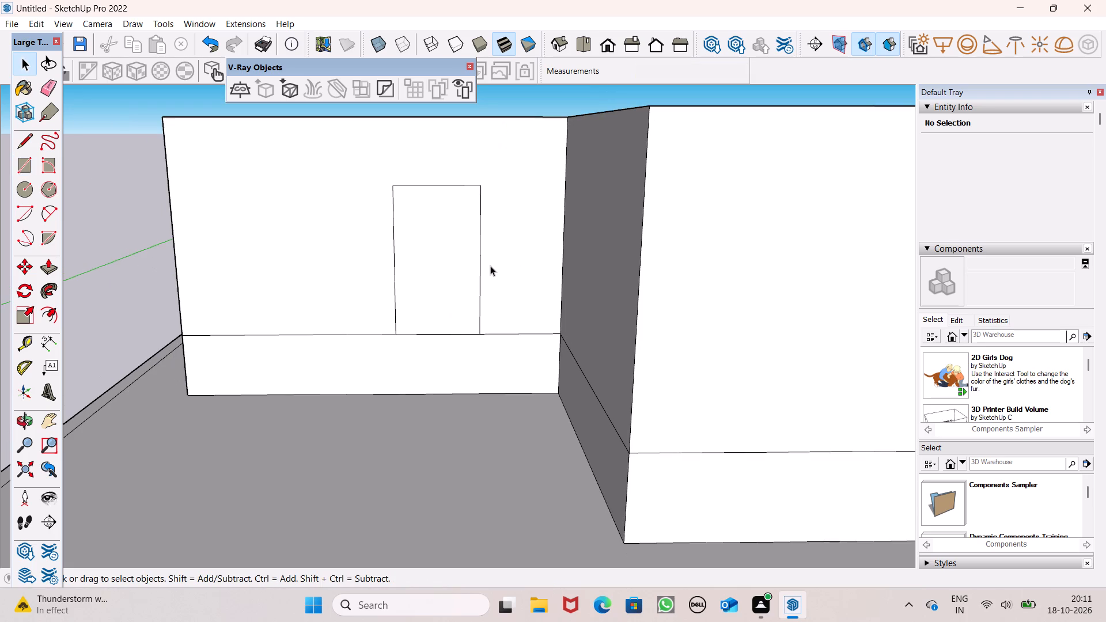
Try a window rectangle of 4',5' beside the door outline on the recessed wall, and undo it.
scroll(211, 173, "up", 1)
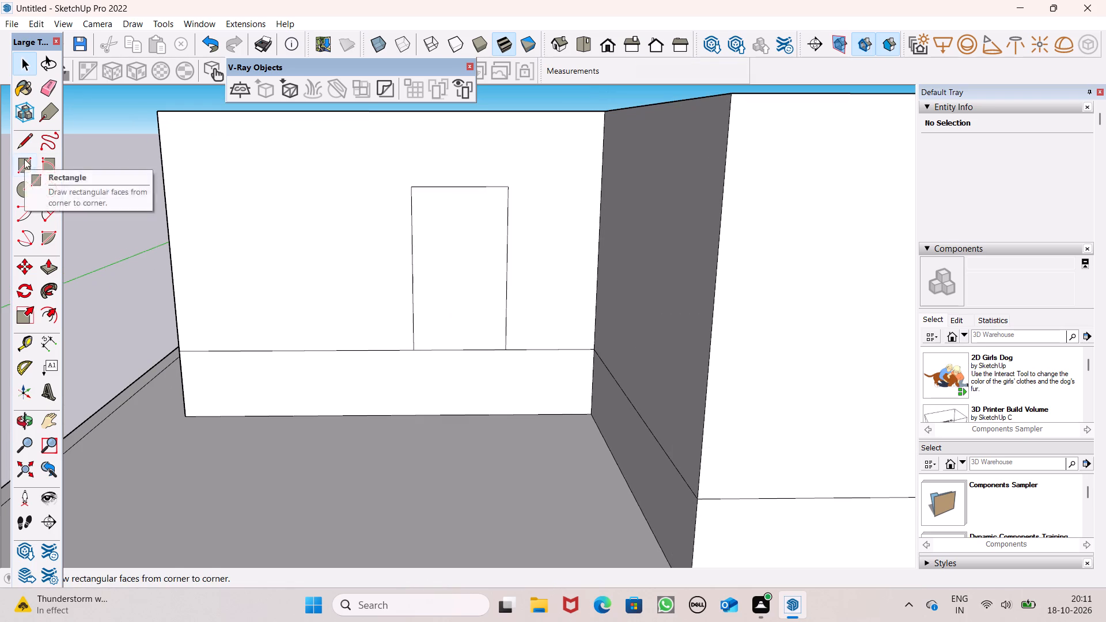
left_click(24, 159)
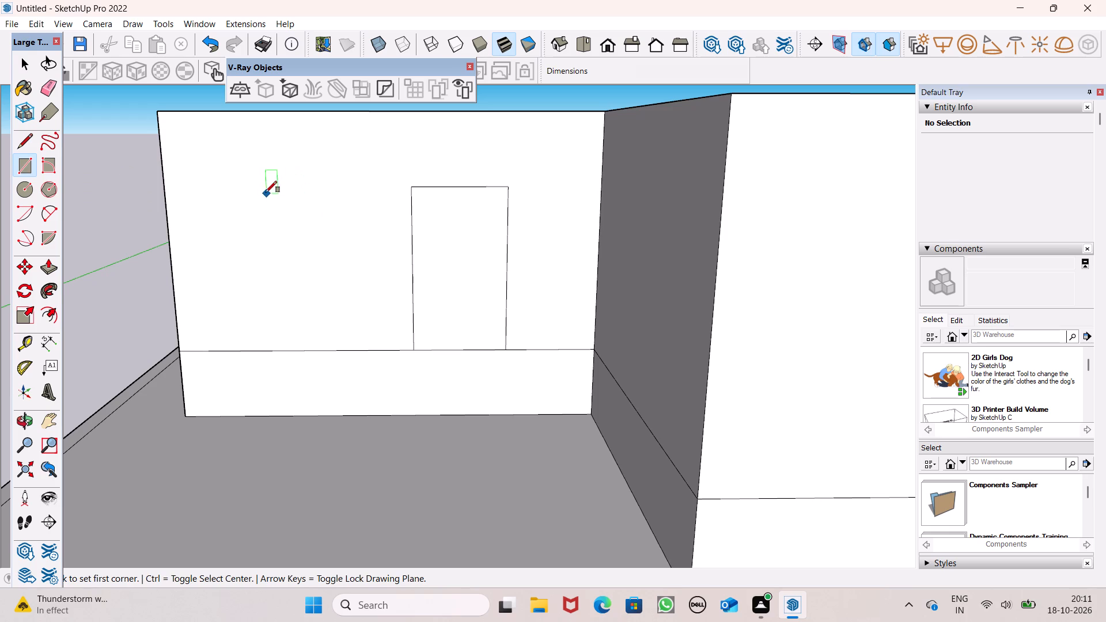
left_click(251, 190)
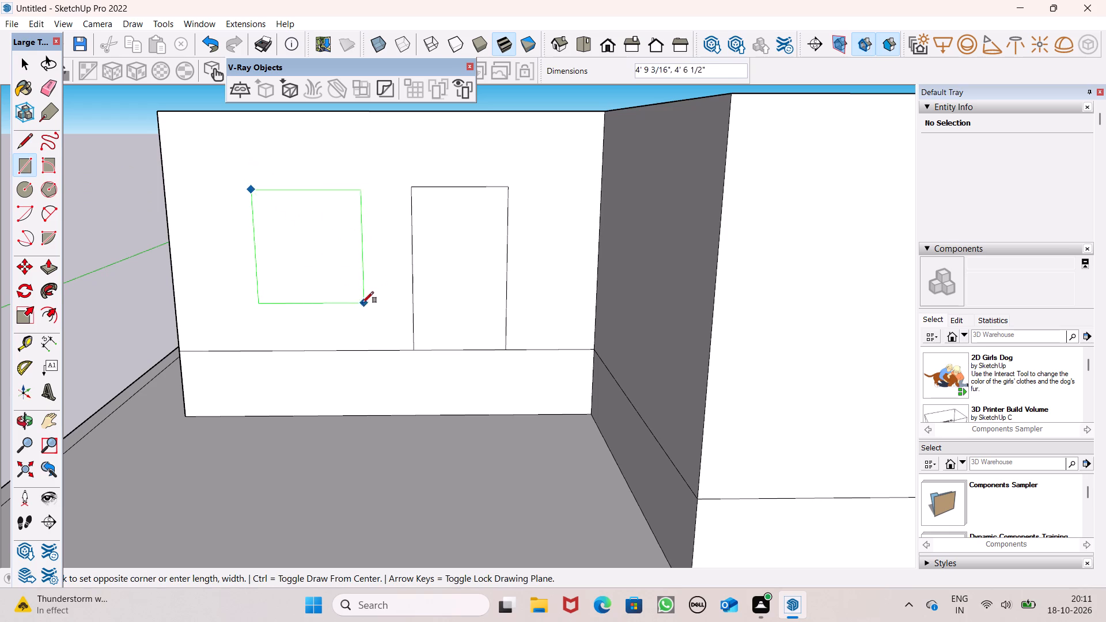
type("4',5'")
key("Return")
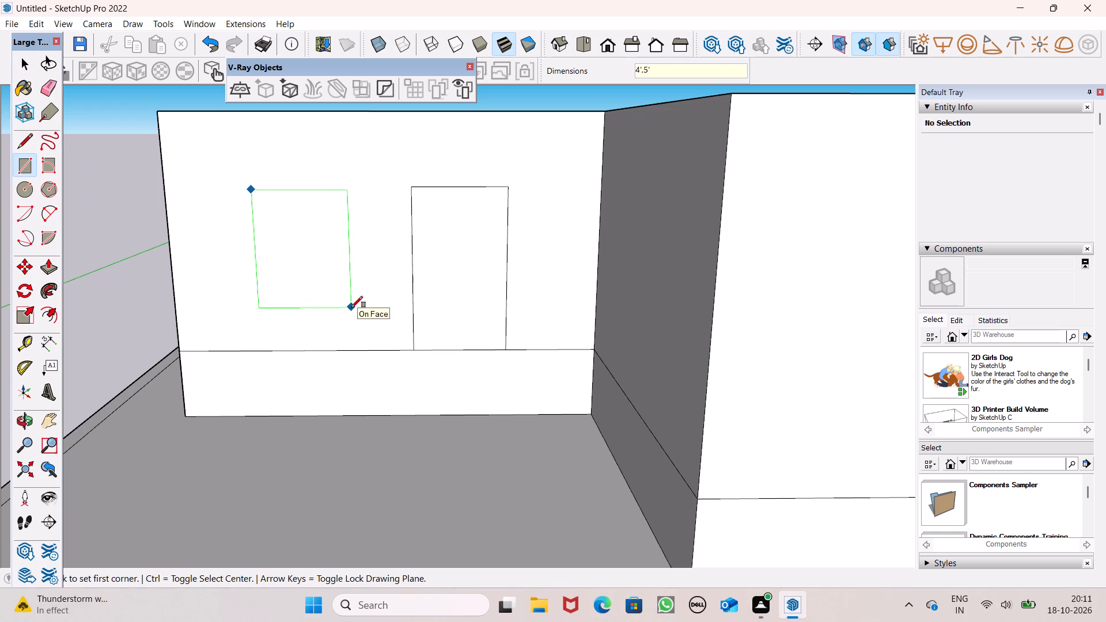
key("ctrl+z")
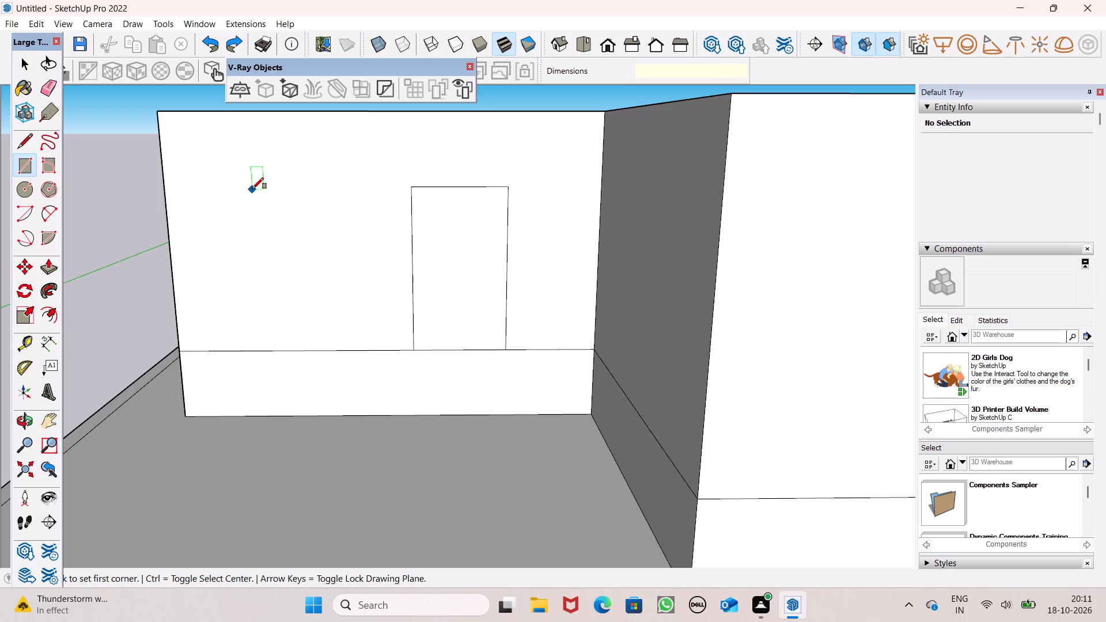
Draw a window rectangle of 5',4' beside the door outline on the recessed front wall.
left_click(252, 189)
type("5',4'")
key("Return")
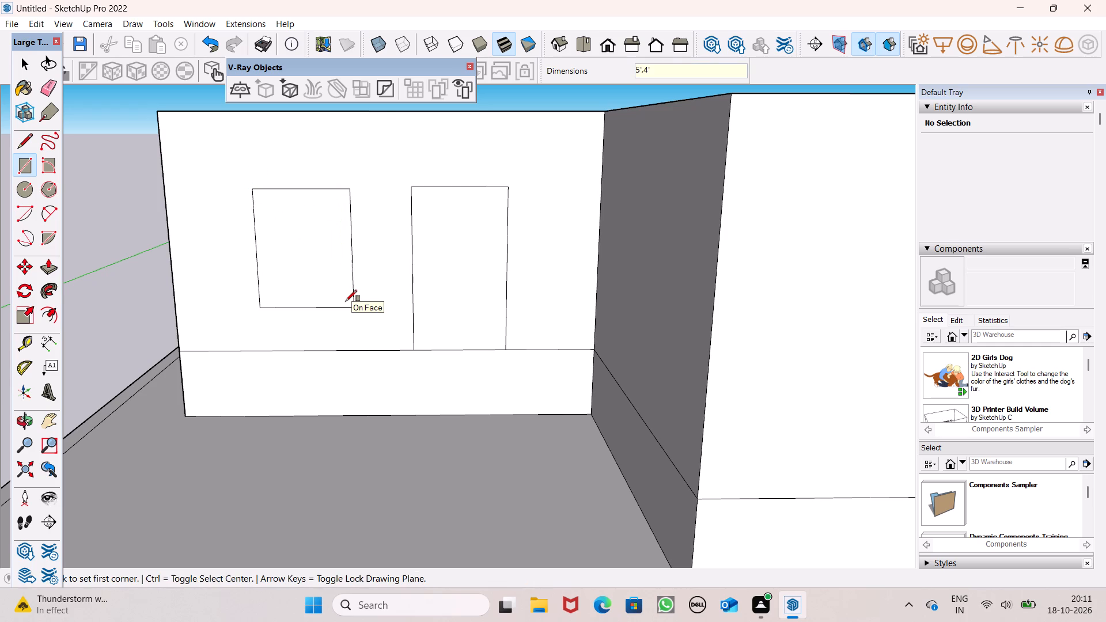
key("space")
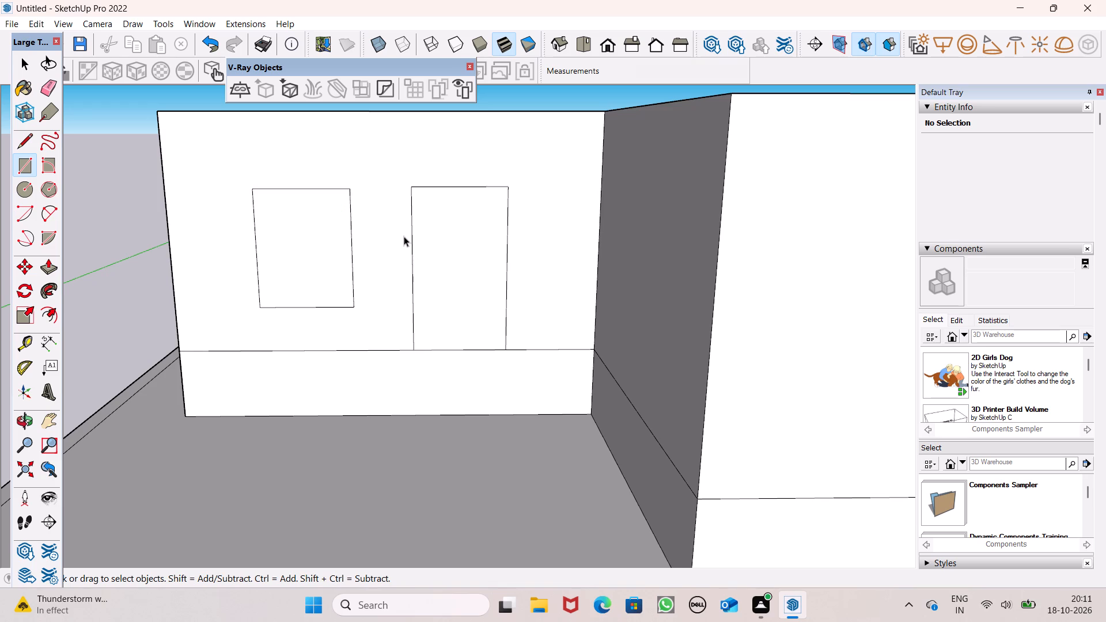
Move the window rectangle on the recessed front wall about 7" upward and slightly toward the door outline.
scroll(404, 236, "up", 1)
double_click(311, 238)
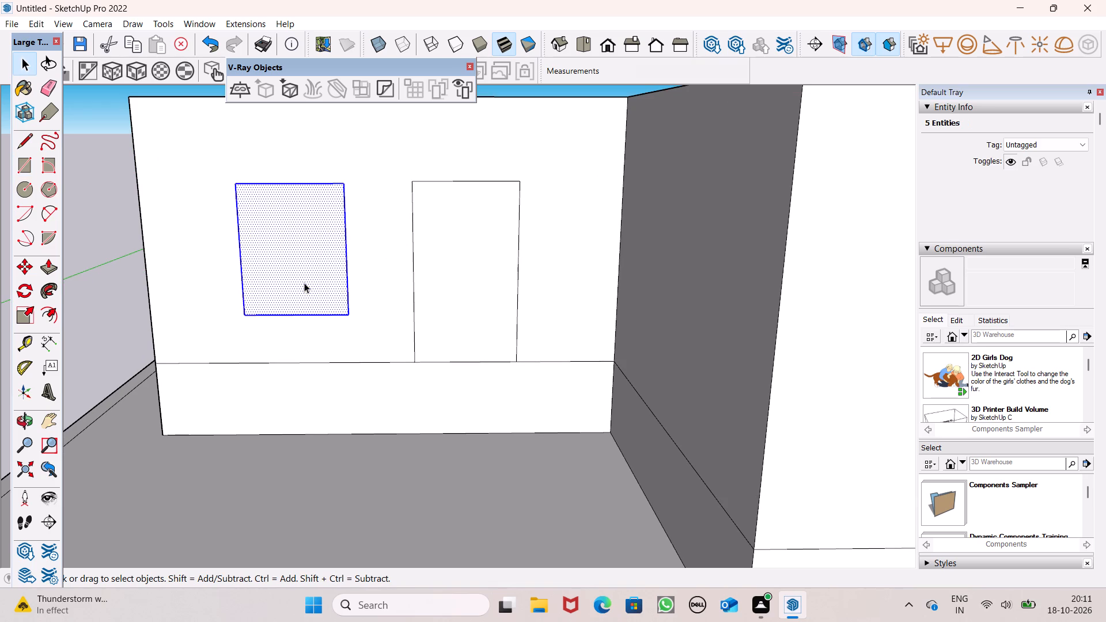
key("m")
key("Return")
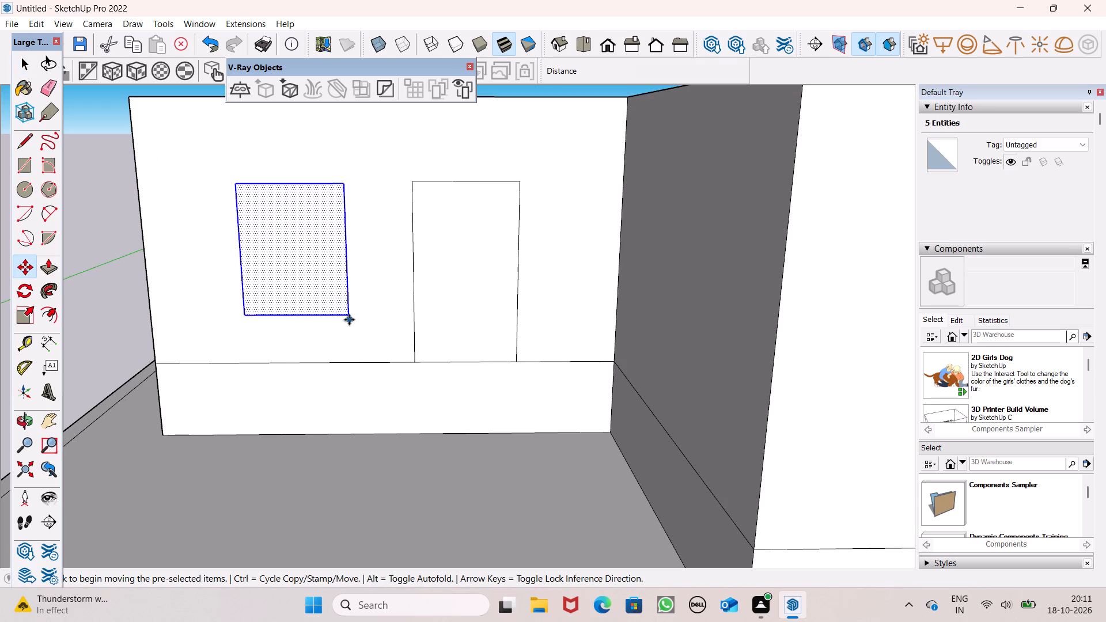
left_click_drag(347, 314, 348, 308)
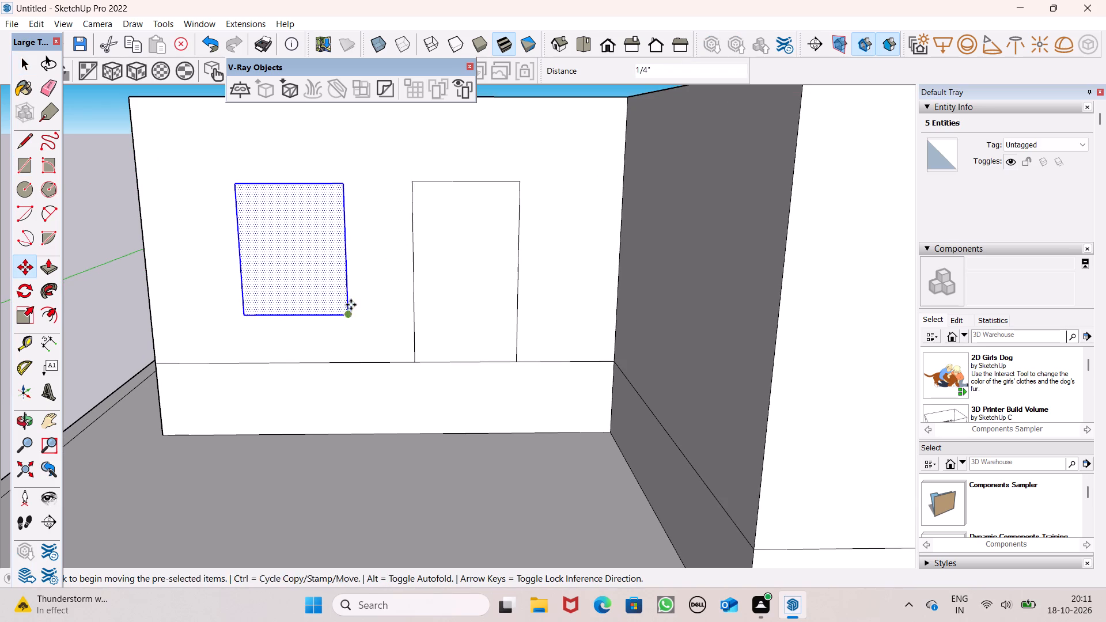
left_click(351, 305)
left_click_drag(351, 305, 353, 291)
double_click(353, 291)
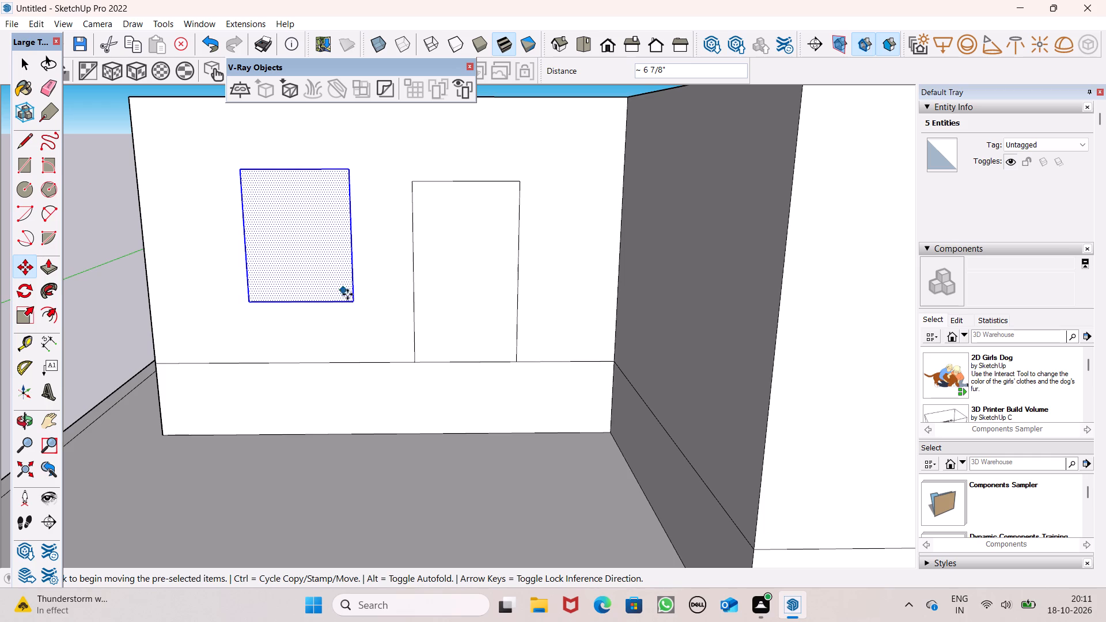
scroll(403, 319, "down", 3)
key("space")
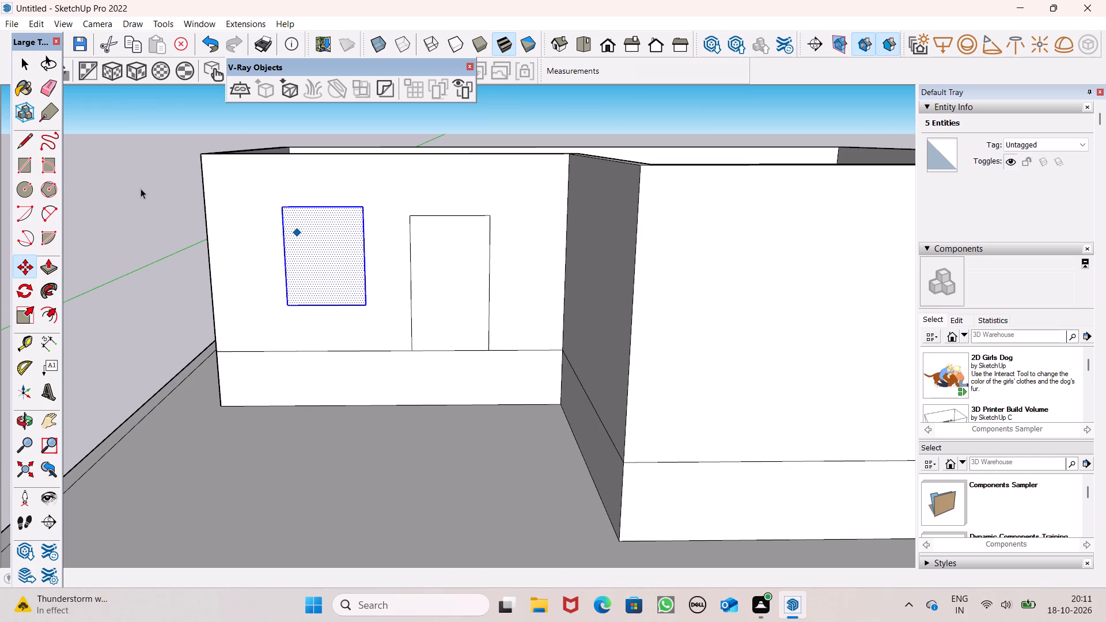
key("space")
left_click(140, 185)
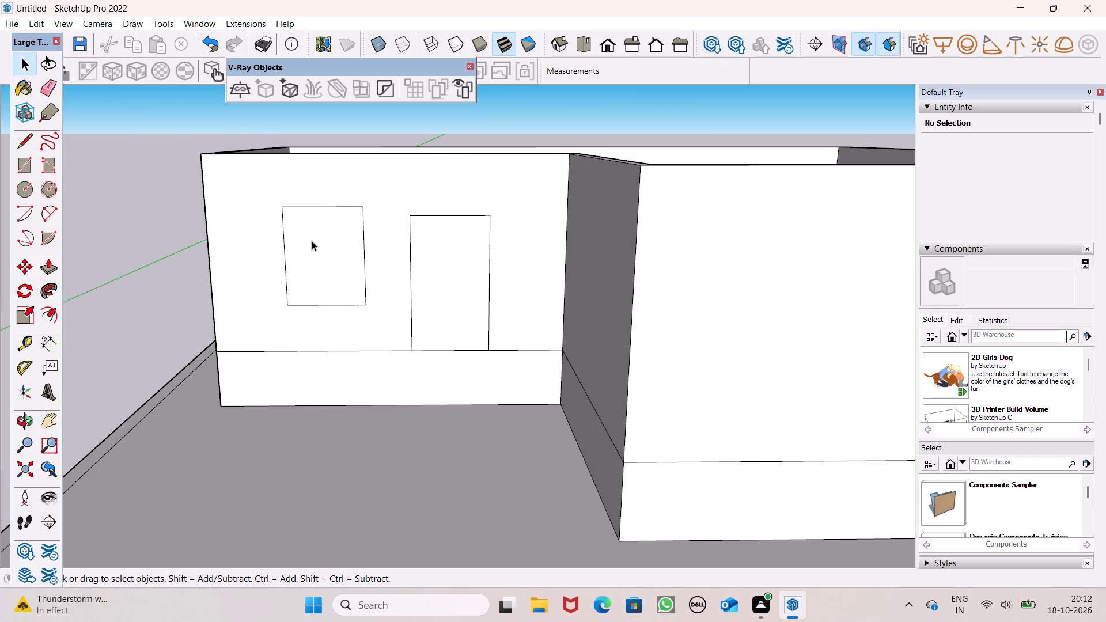
Draw a 9" line across the top of the projecting front wall, from its inner side-wall corner to the outer edge.
scroll(334, 337, "down", 5)
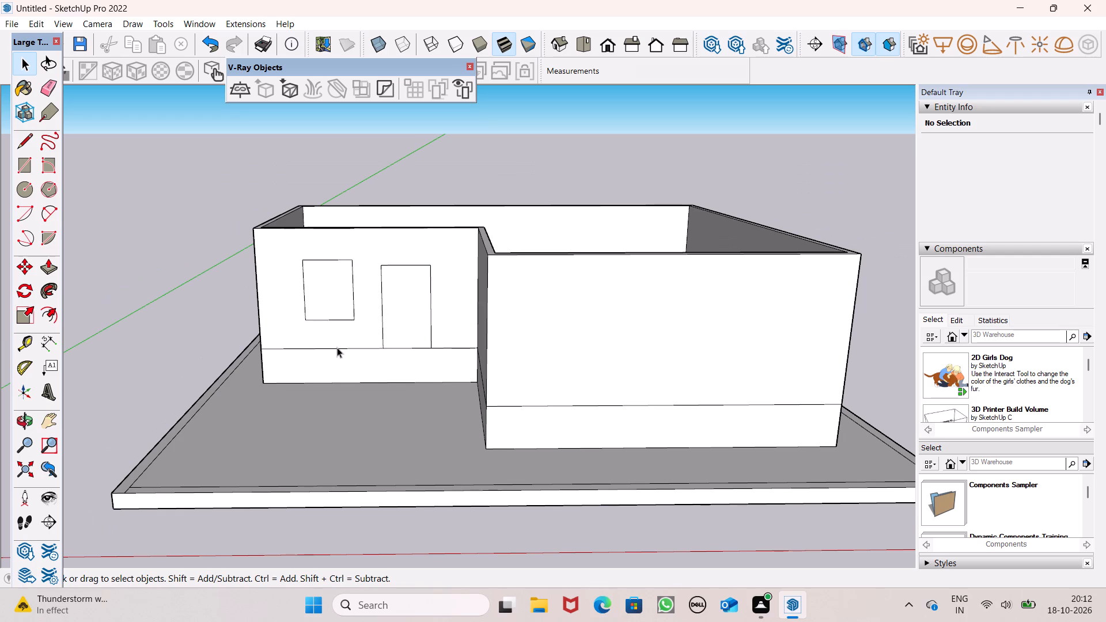
scroll(337, 347, "down", 1)
middle_click_drag(410, 387, 359, 557)
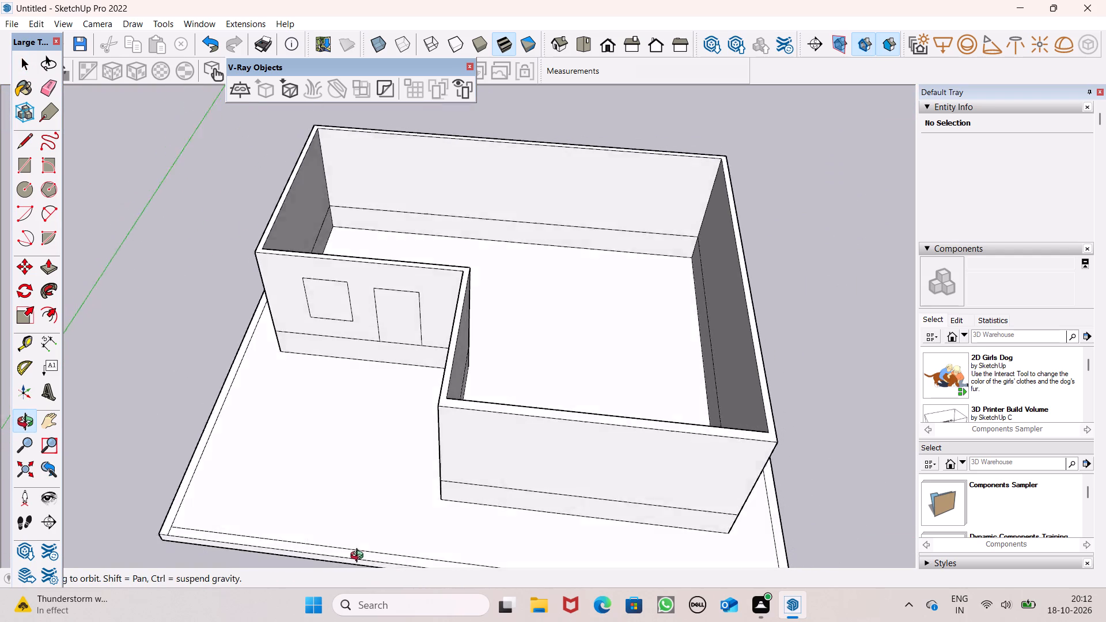
middle_click_drag(359, 557, 350, 524)
scroll(350, 524, "up", 1)
left_click(28, 145)
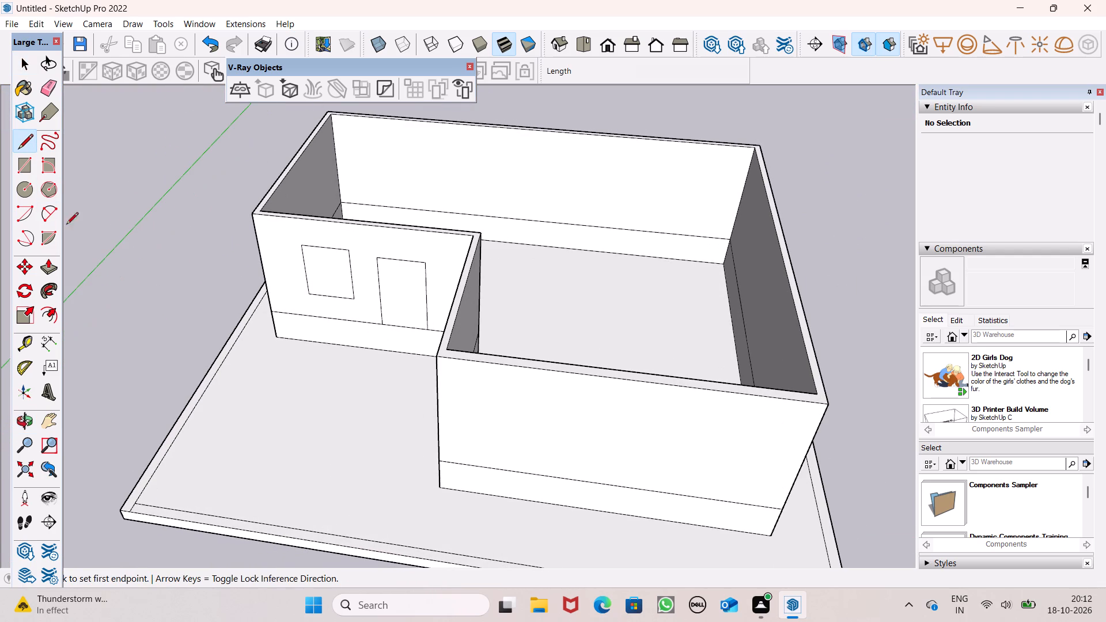
scroll(55, 245, "down", 5)
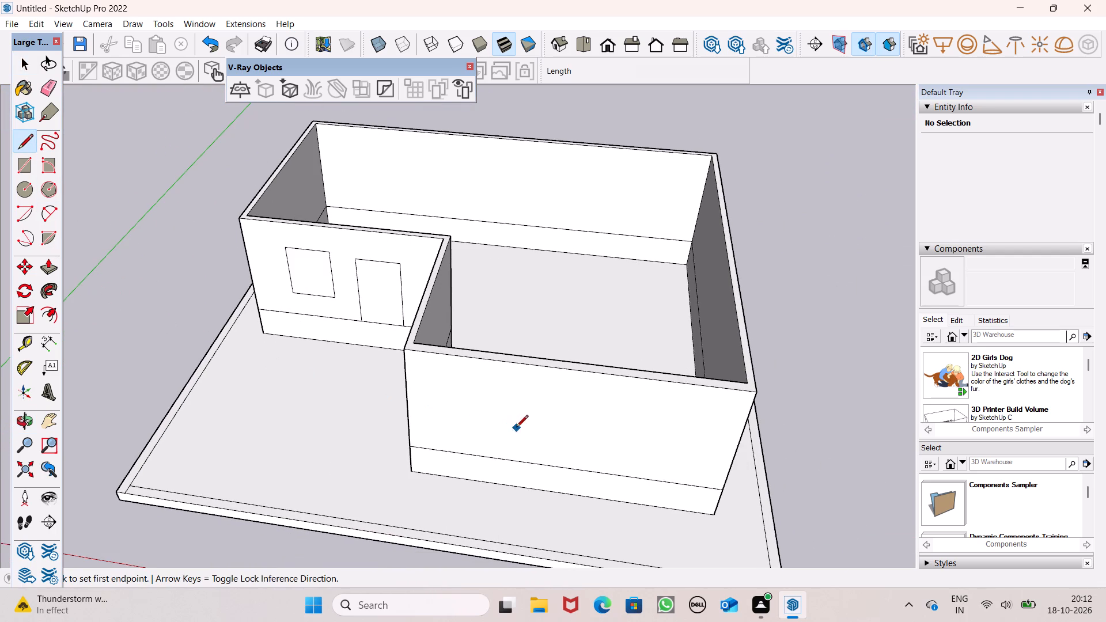
scroll(659, 446, "up", 6)
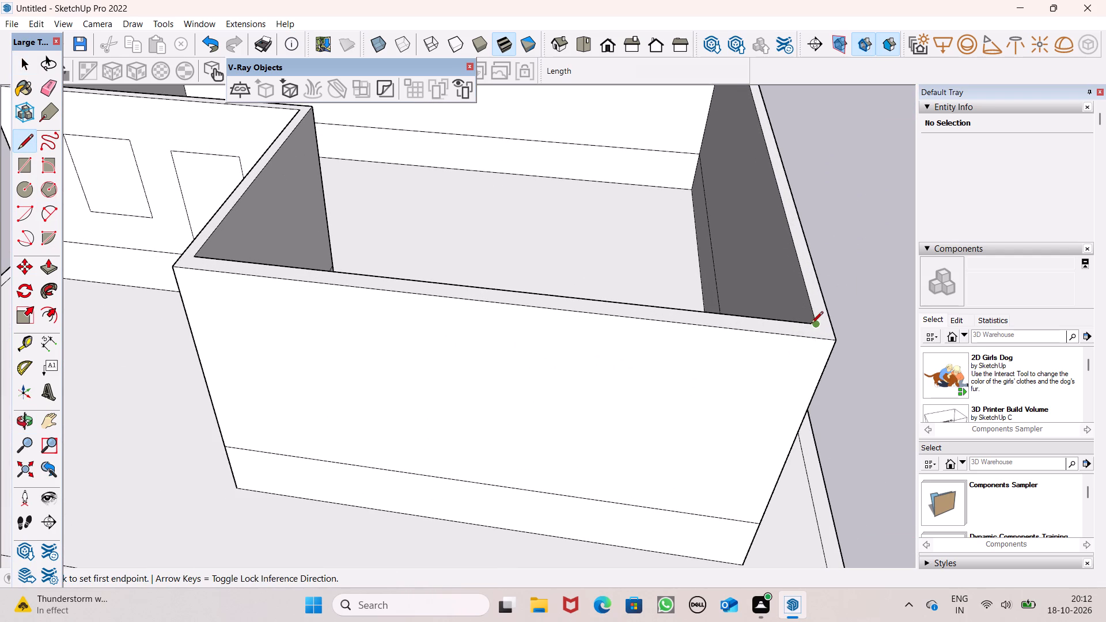
left_click(811, 324)
left_click(816, 339)
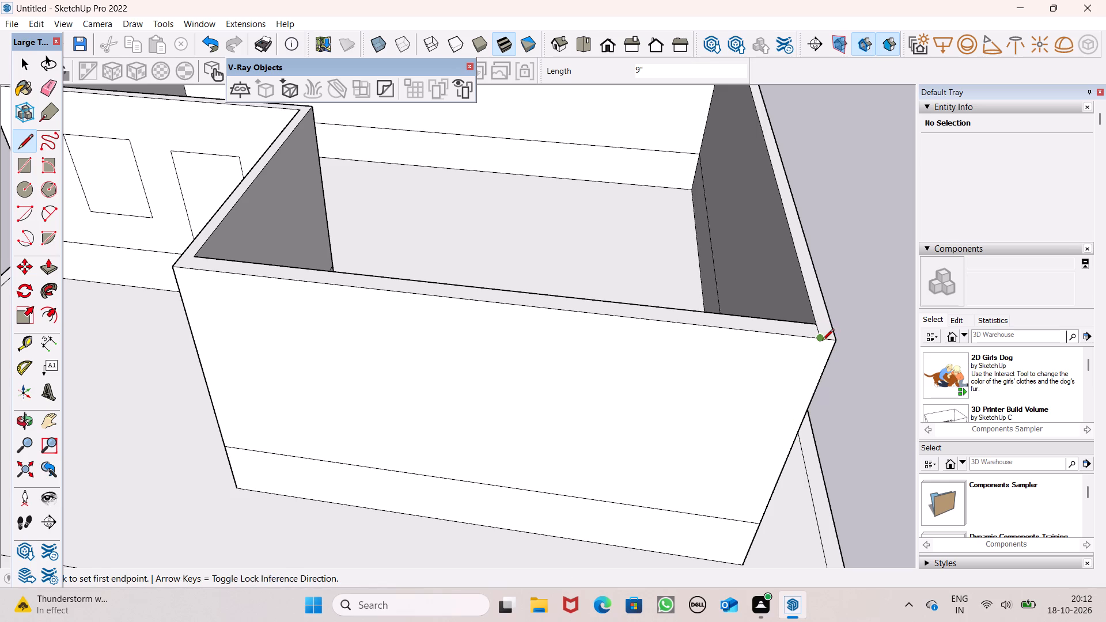
Draw a 13' line down the projecting front wall, from the 9" line's outer end to the wall's base.
left_click(821, 340)
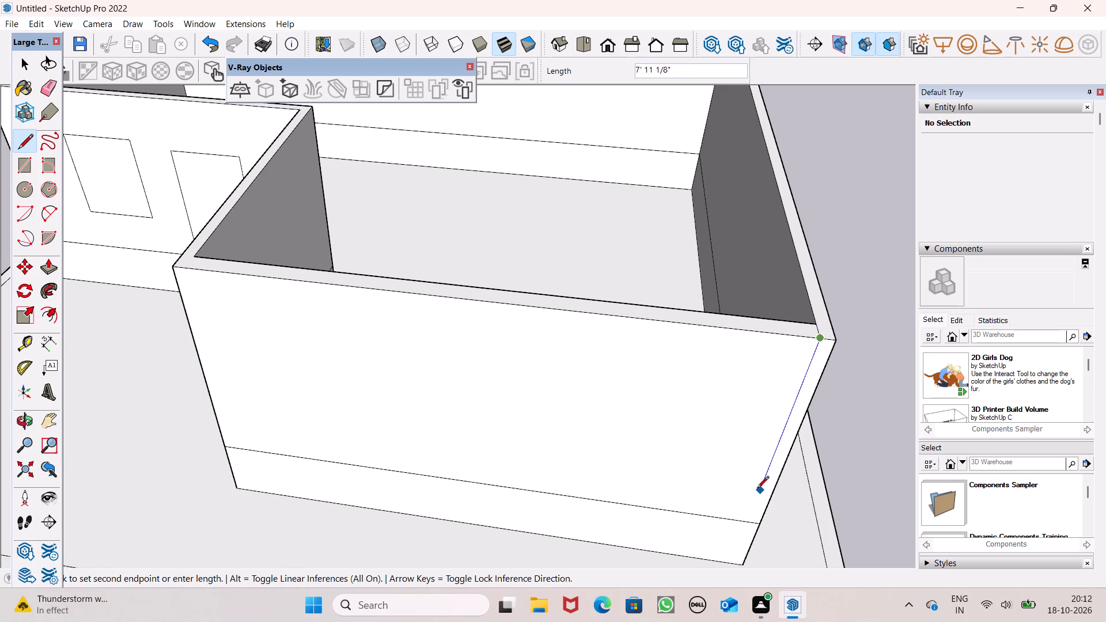
scroll(702, 461, "down", 6)
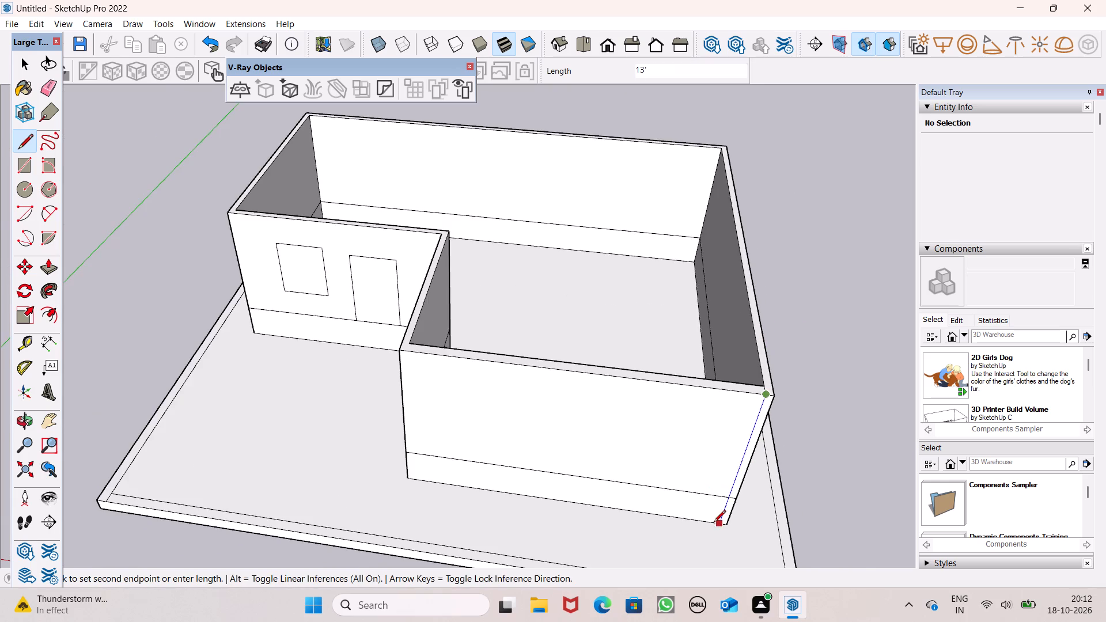
scroll(714, 524, "up", 14)
left_click(725, 510)
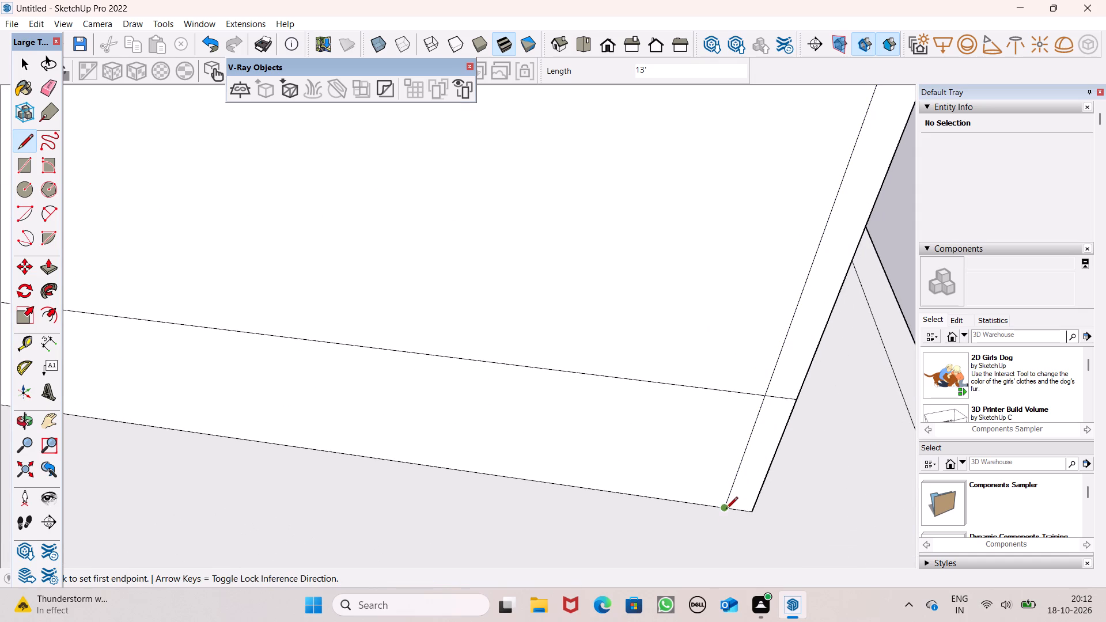
key("space")
scroll(748, 537, "down", 15)
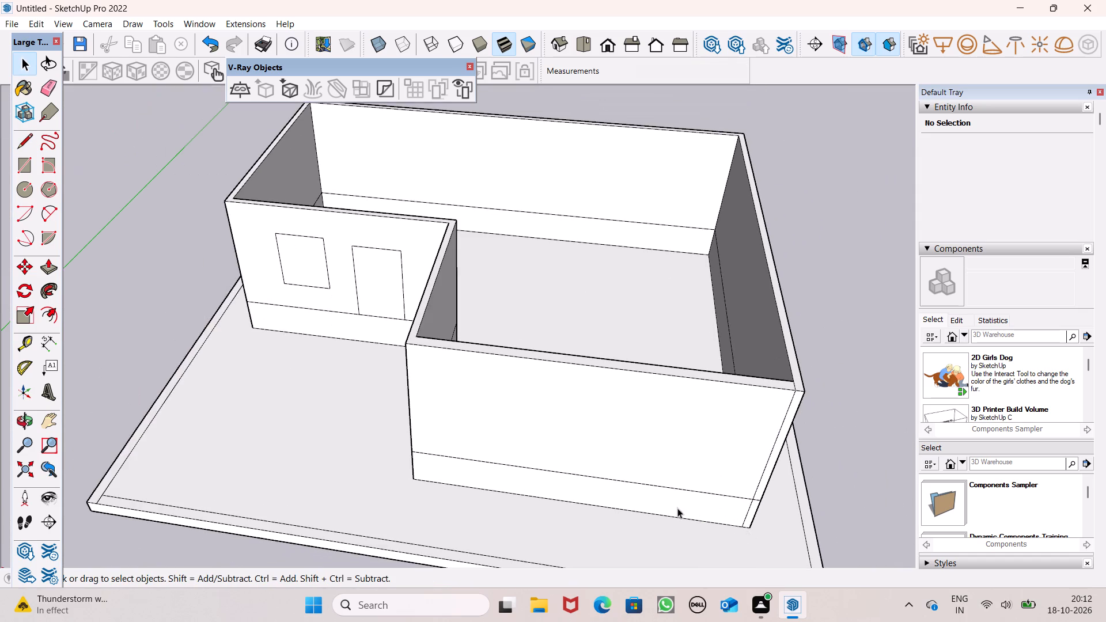
Raise the top face of all the walls by 2' with Push/Pull.
middle_click_drag(654, 499, 722, 471)
scroll(329, 170, "down", 1)
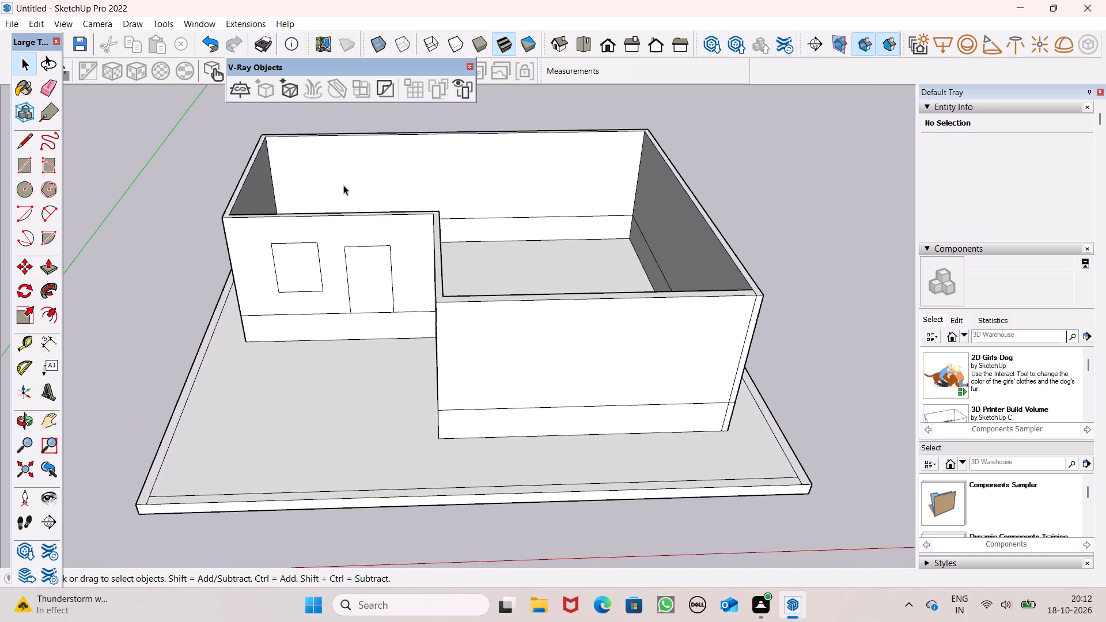
middle_click_drag(400, 207, 422, 179)
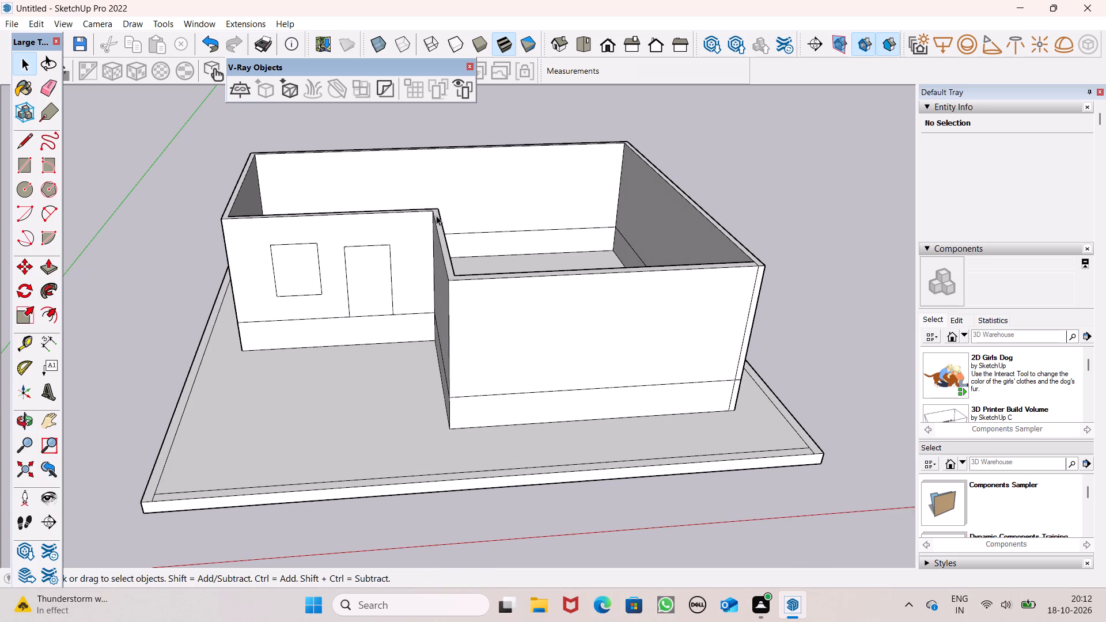
middle_click_drag(437, 217, 432, 261)
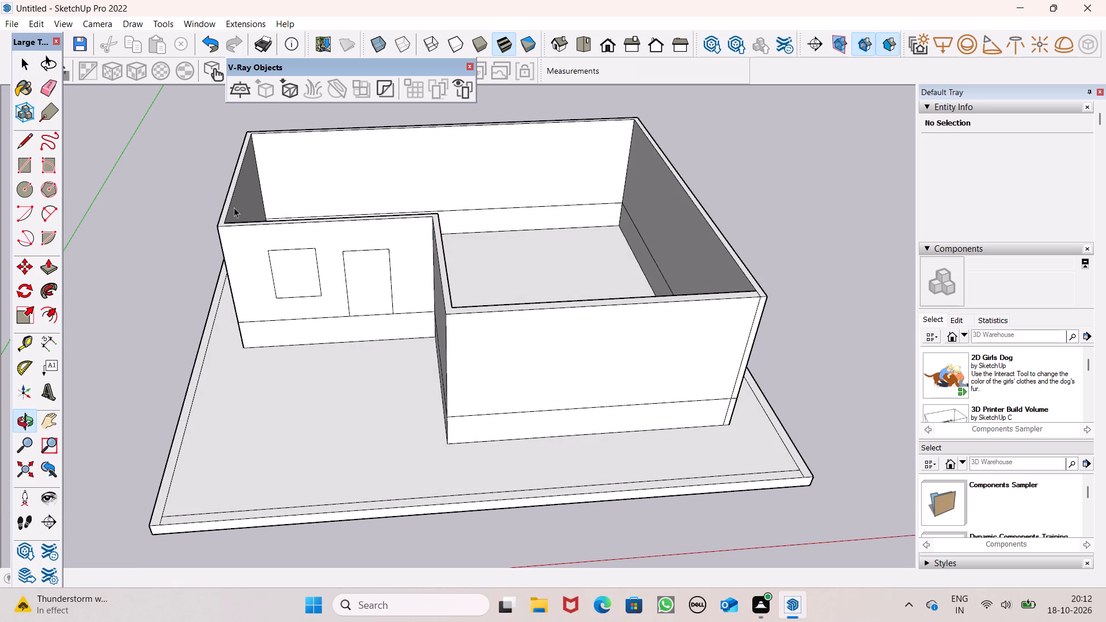
middle_click_drag(234, 236, 142, 217)
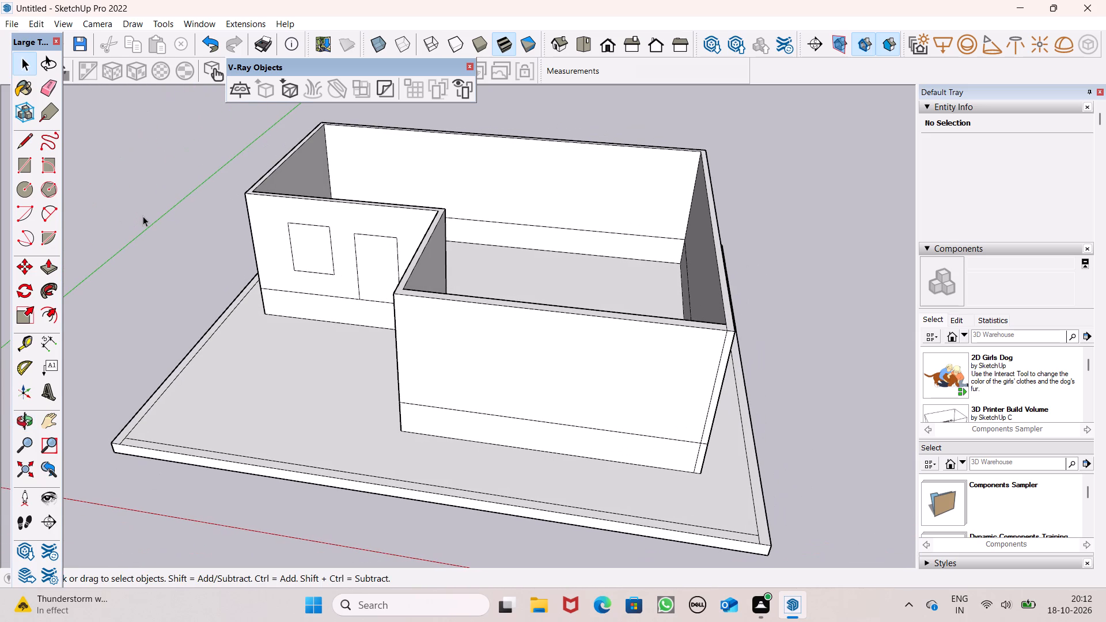
middle_click_drag(229, 244, 282, 217)
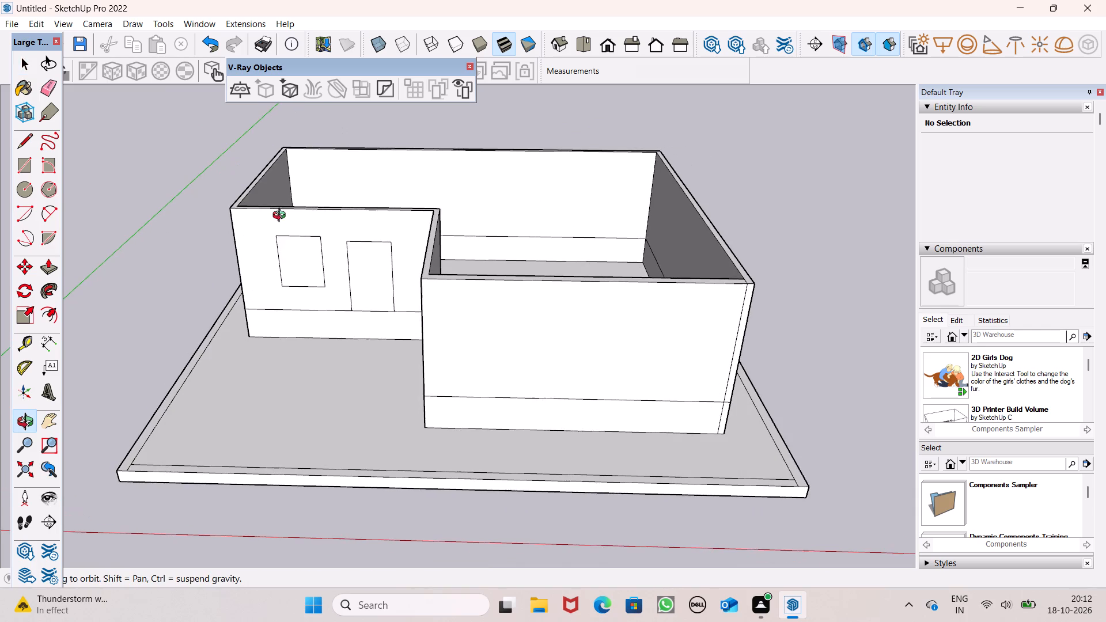
middle_click_drag(282, 217, 344, 230)
scroll(277, 191, "up", 4)
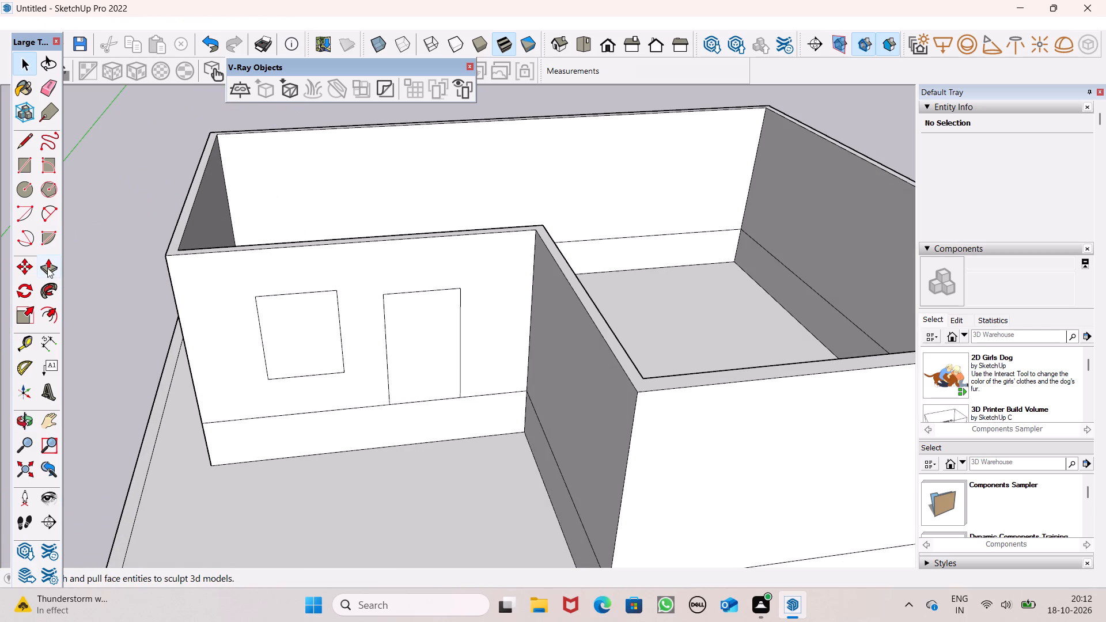
left_click(47, 268)
left_click_drag(172, 244, 172, 209)
key("2")
key("apostrophe")
key("Return")
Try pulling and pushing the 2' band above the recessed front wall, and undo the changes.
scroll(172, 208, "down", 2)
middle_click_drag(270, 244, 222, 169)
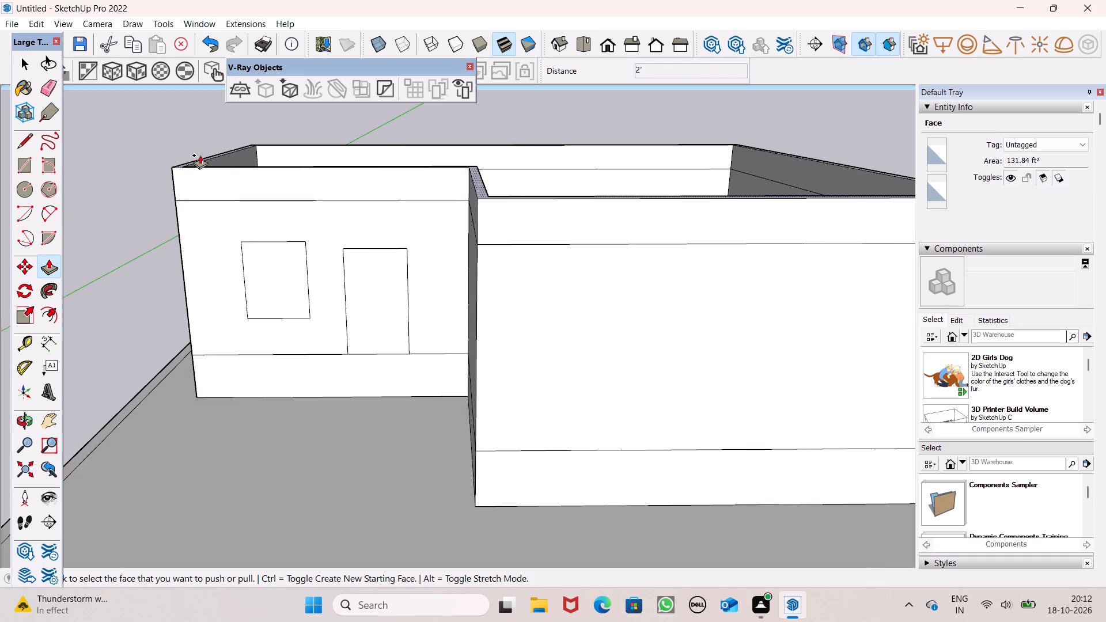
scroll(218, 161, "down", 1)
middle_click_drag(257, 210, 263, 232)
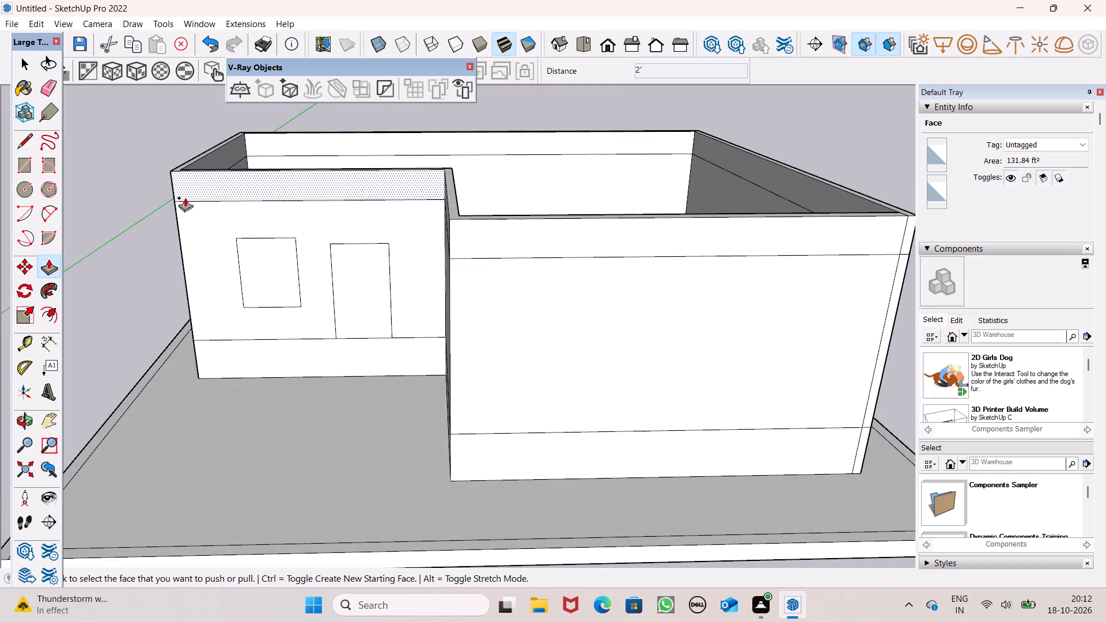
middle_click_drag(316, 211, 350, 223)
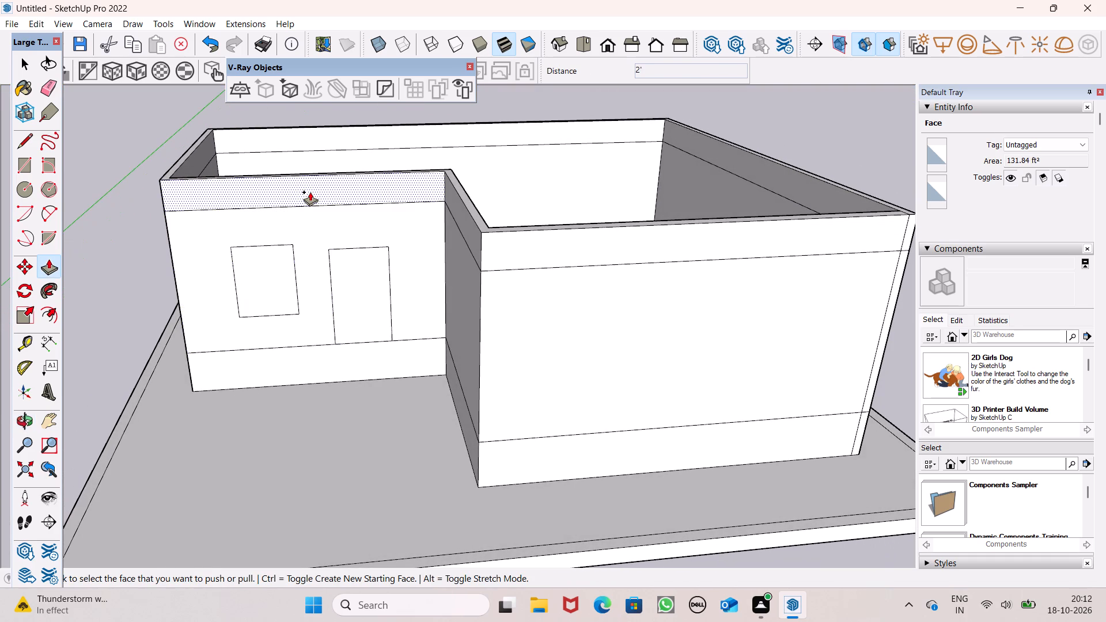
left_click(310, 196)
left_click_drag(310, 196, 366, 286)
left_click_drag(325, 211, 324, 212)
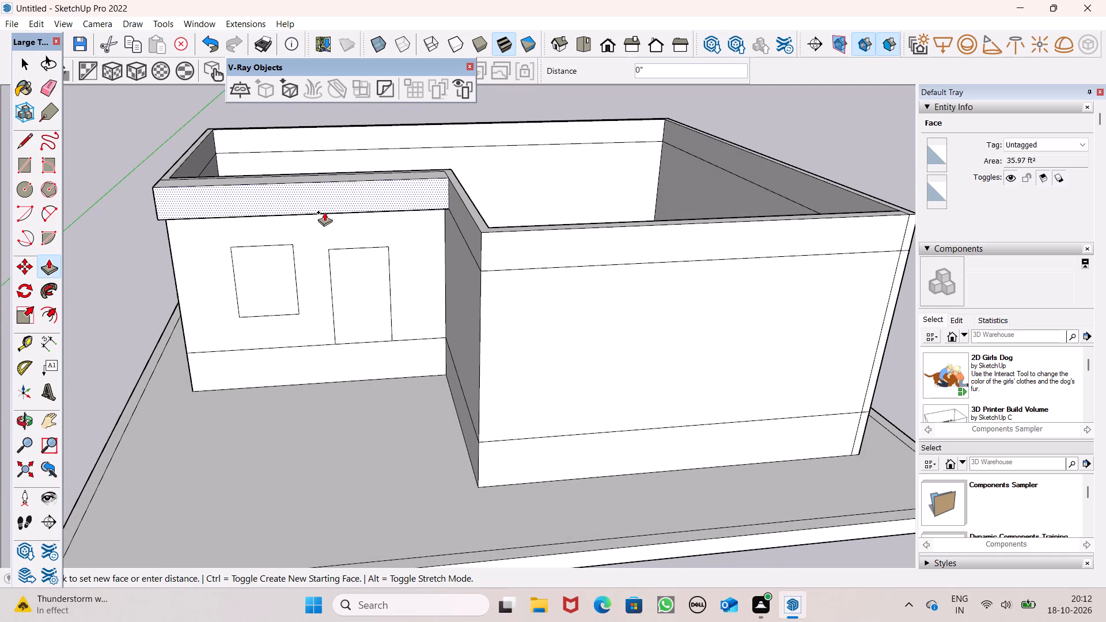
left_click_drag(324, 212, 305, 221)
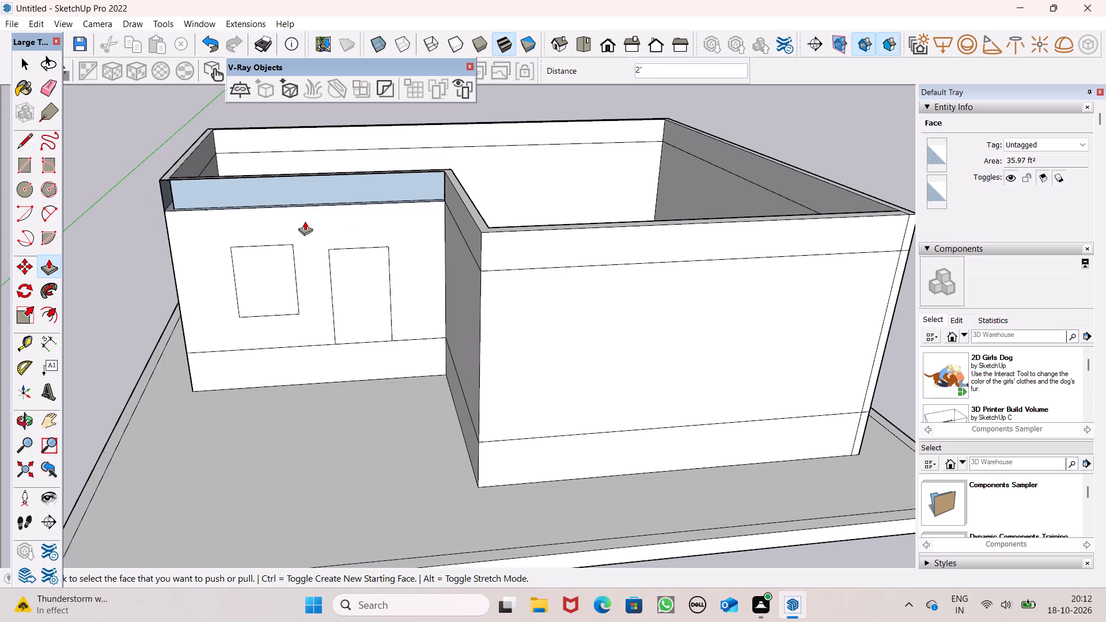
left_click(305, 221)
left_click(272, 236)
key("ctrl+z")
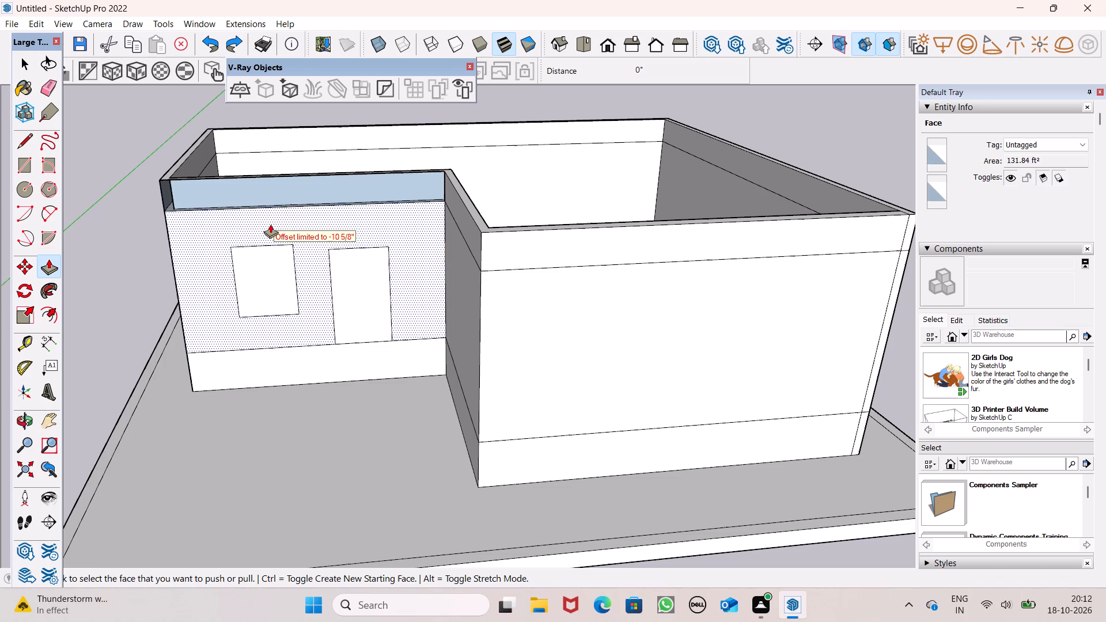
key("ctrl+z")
Pull the 2' band above the door and window forward as a canopy extending past the projecting front wall.
left_click_drag(266, 192, 271, 252)
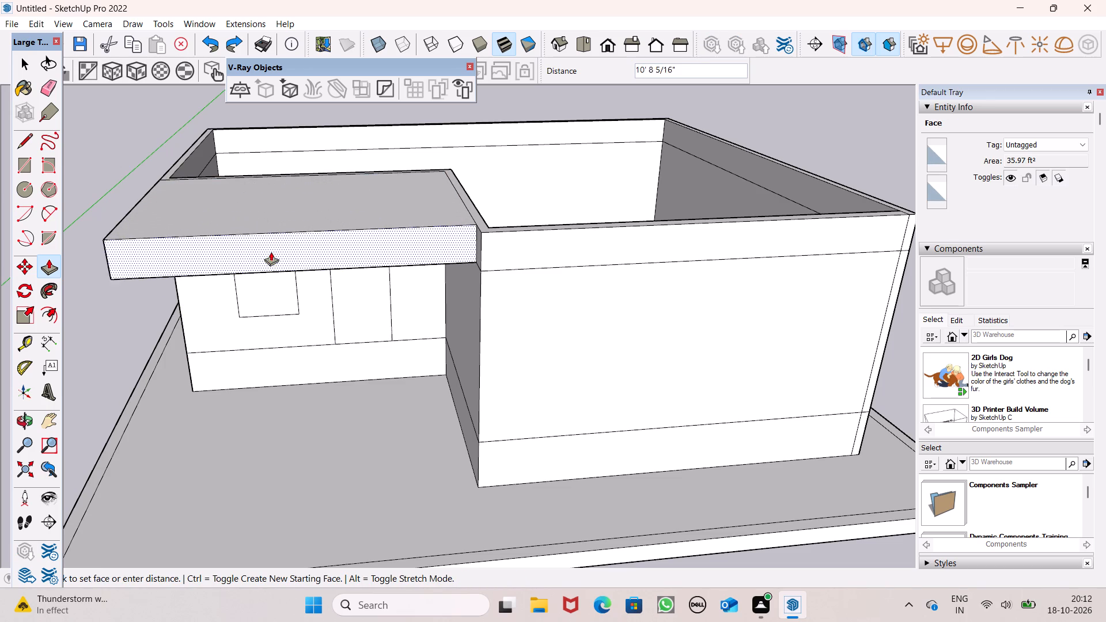
left_click_drag(271, 252, 359, 282)
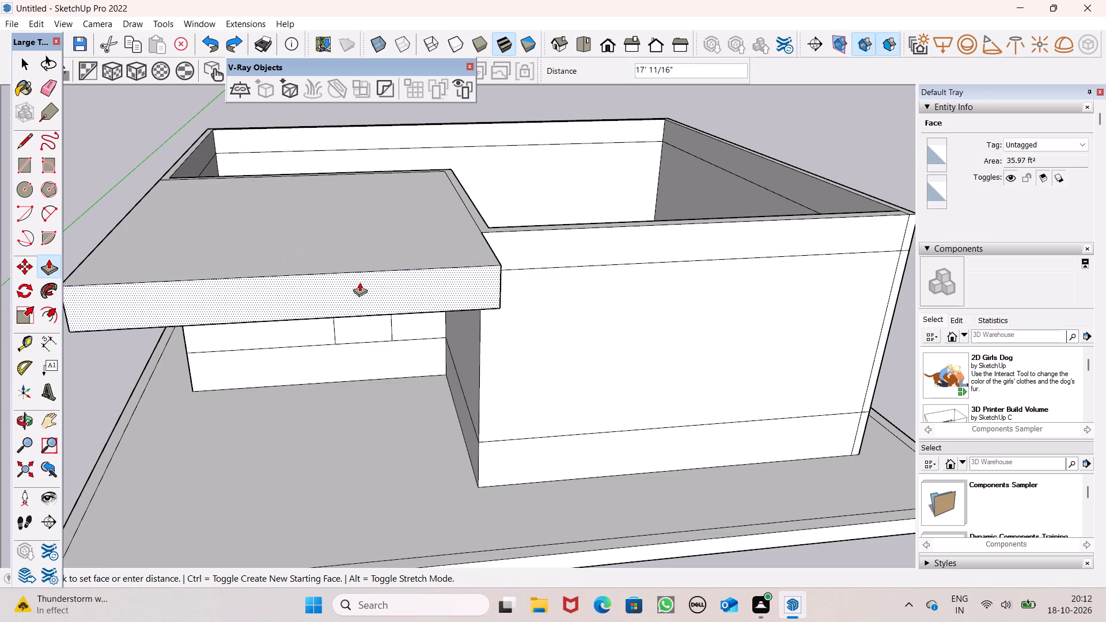
left_click_drag(359, 282, 366, 268)
left_click(366, 267)
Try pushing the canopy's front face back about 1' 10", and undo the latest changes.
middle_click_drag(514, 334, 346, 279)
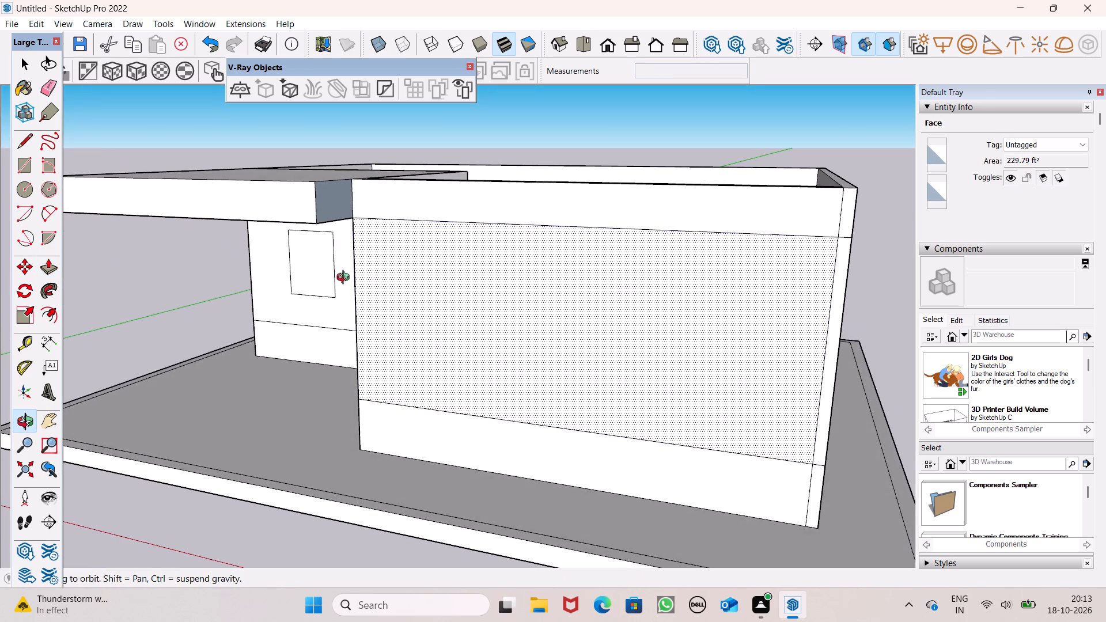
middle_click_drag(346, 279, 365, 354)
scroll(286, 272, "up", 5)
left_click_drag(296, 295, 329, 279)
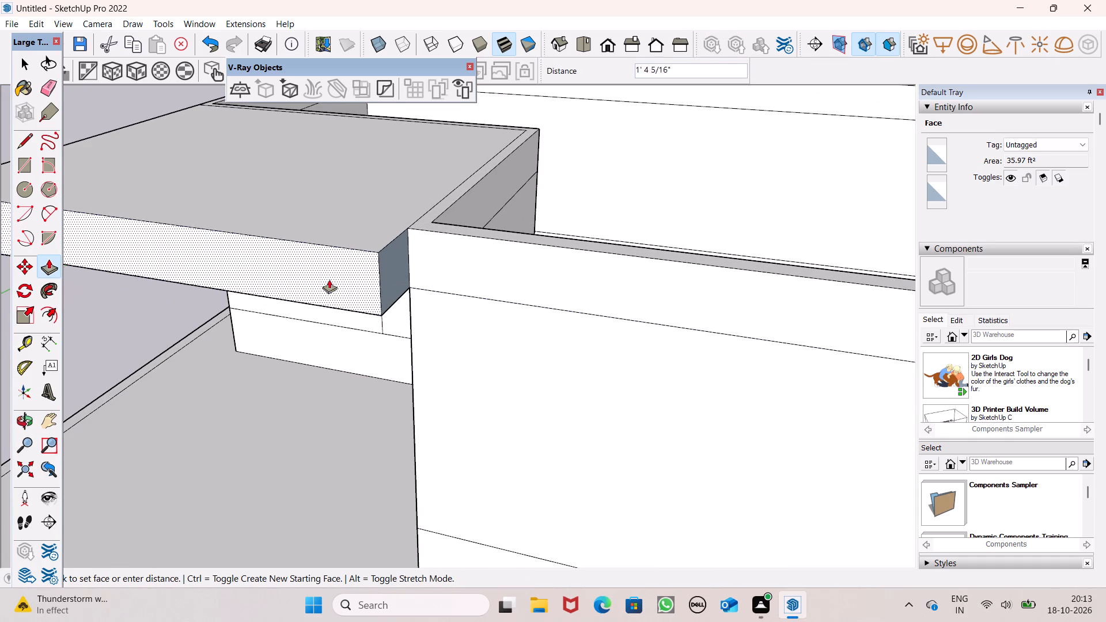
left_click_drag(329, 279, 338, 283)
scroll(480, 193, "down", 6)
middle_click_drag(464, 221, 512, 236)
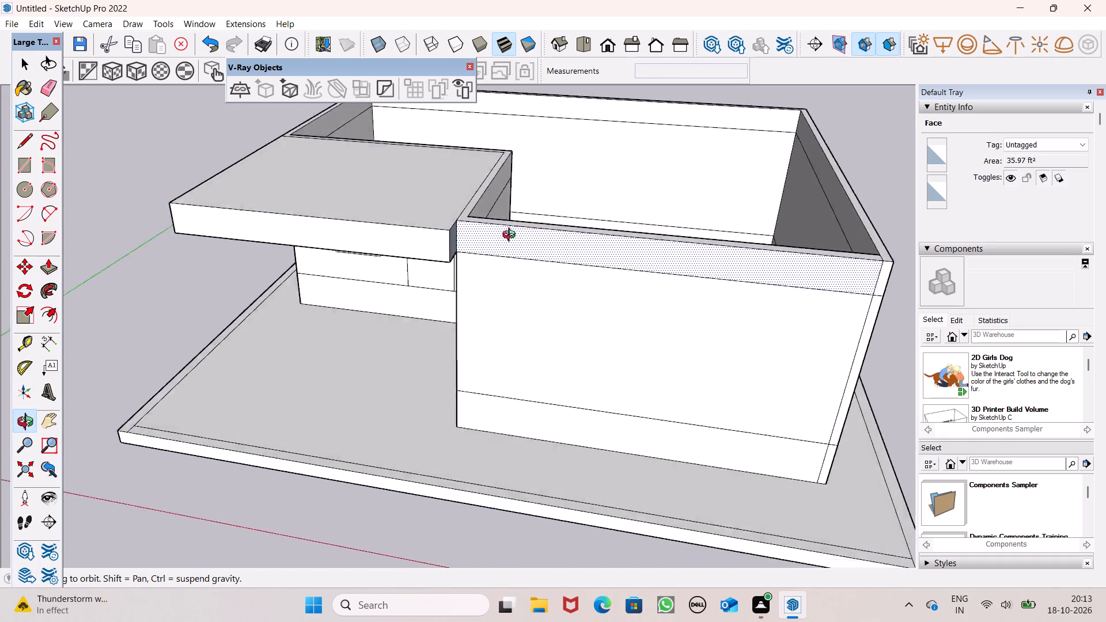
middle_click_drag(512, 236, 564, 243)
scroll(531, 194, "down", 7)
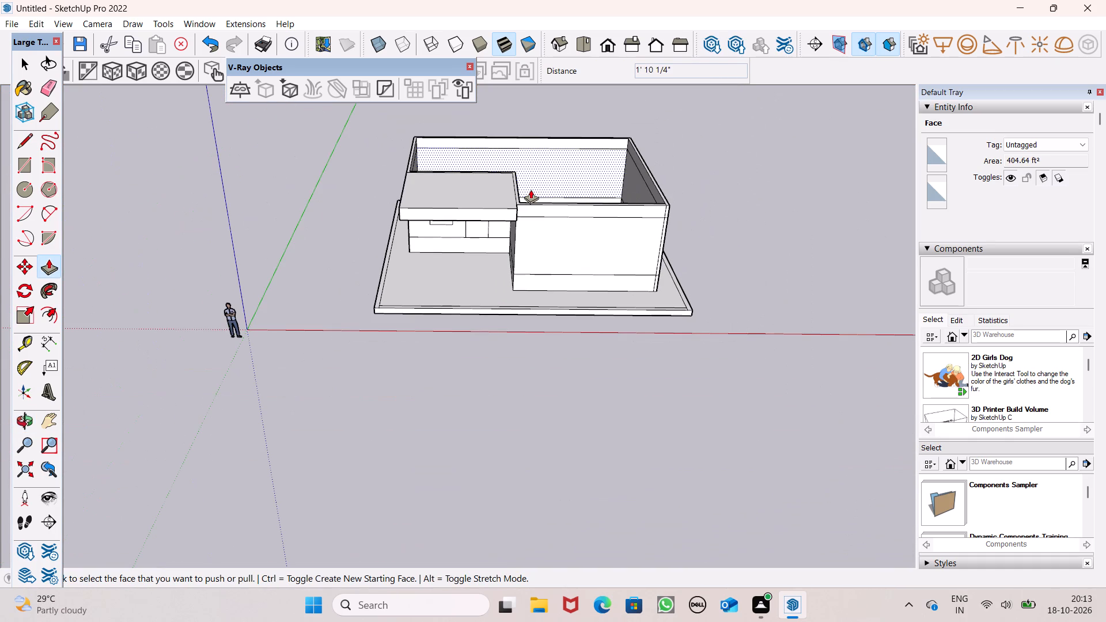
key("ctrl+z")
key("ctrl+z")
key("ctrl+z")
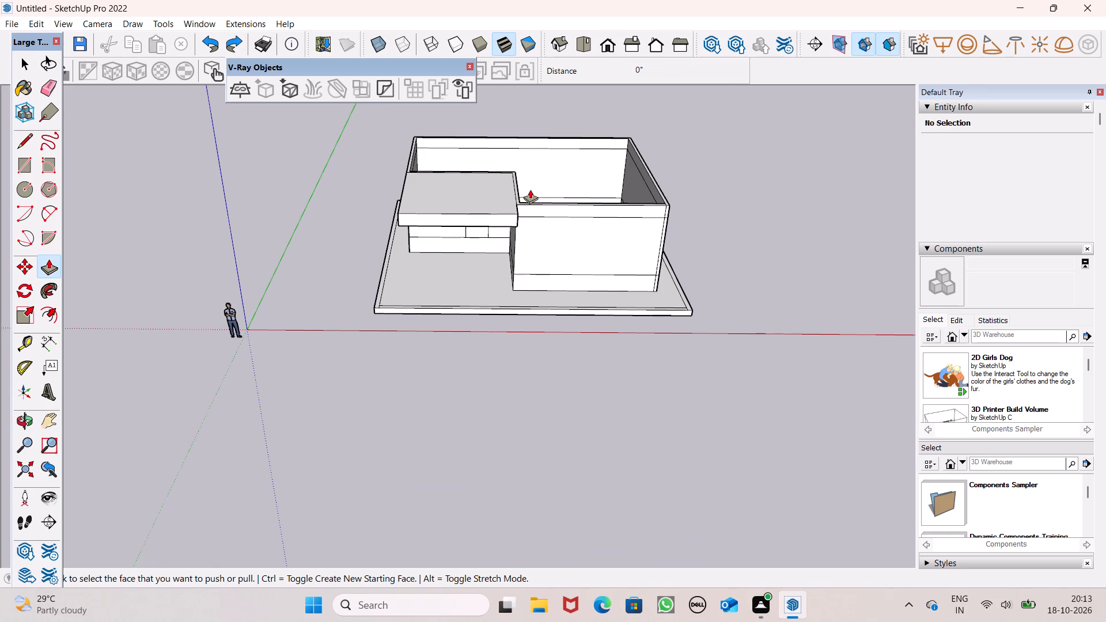
Undo the canopy pull above the door and window.
key("ctrl+z")
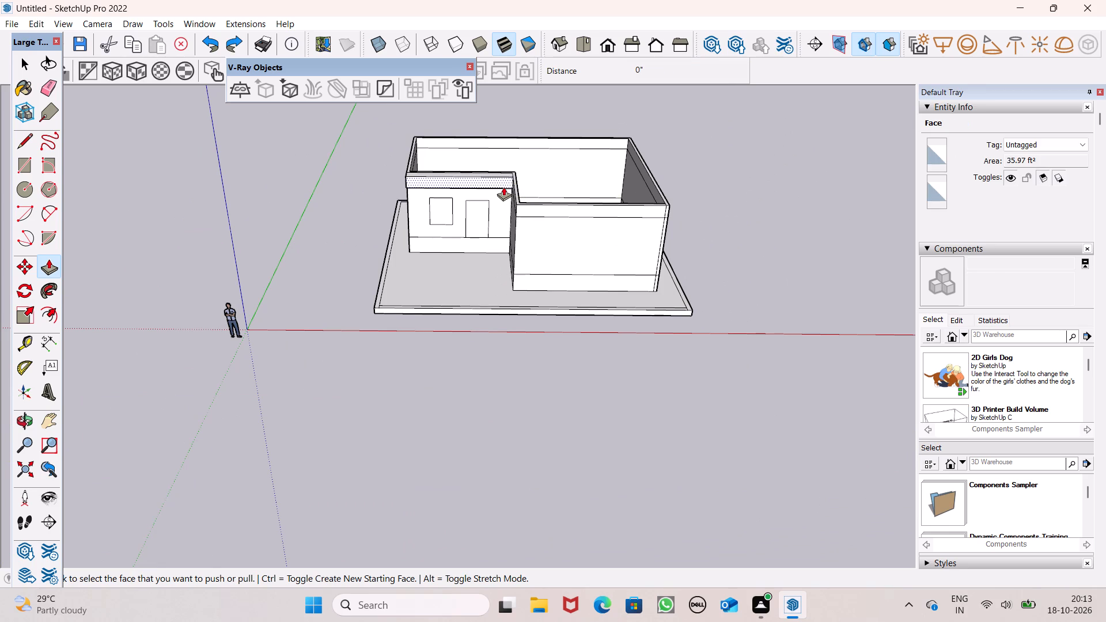
Raise the top face of all the walls by 10' with Push/Pull.
scroll(442, 191, "down", 2)
middle_click_drag(443, 203, 423, 362)
scroll(424, 353, "up", 1)
scroll(440, 247, "down", 2)
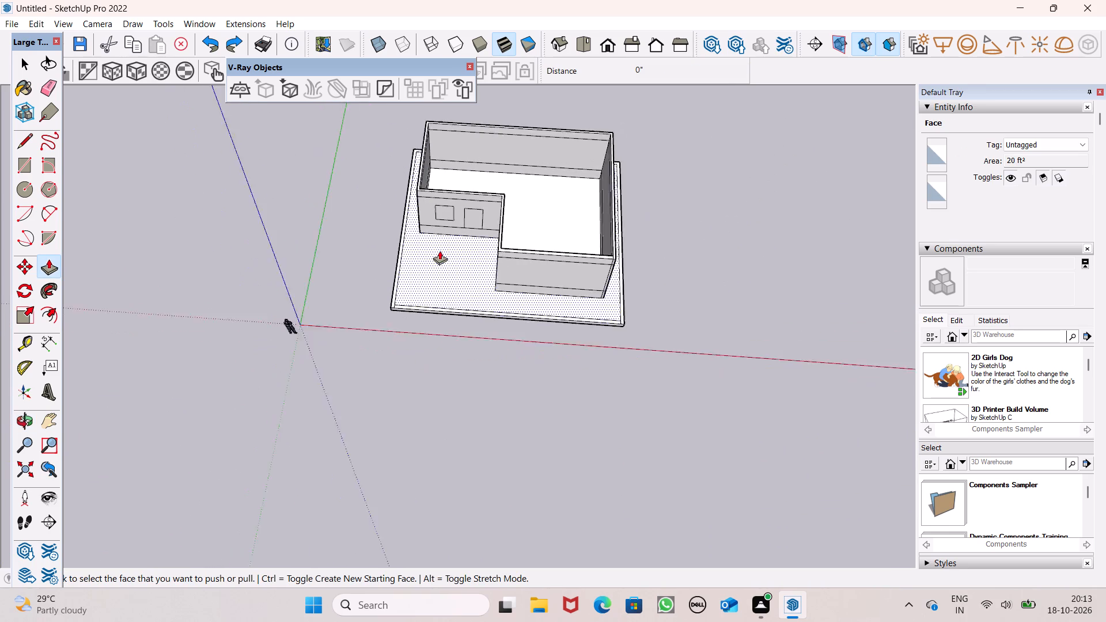
scroll(440, 251, "down", 1)
scroll(468, 145, "up", 8)
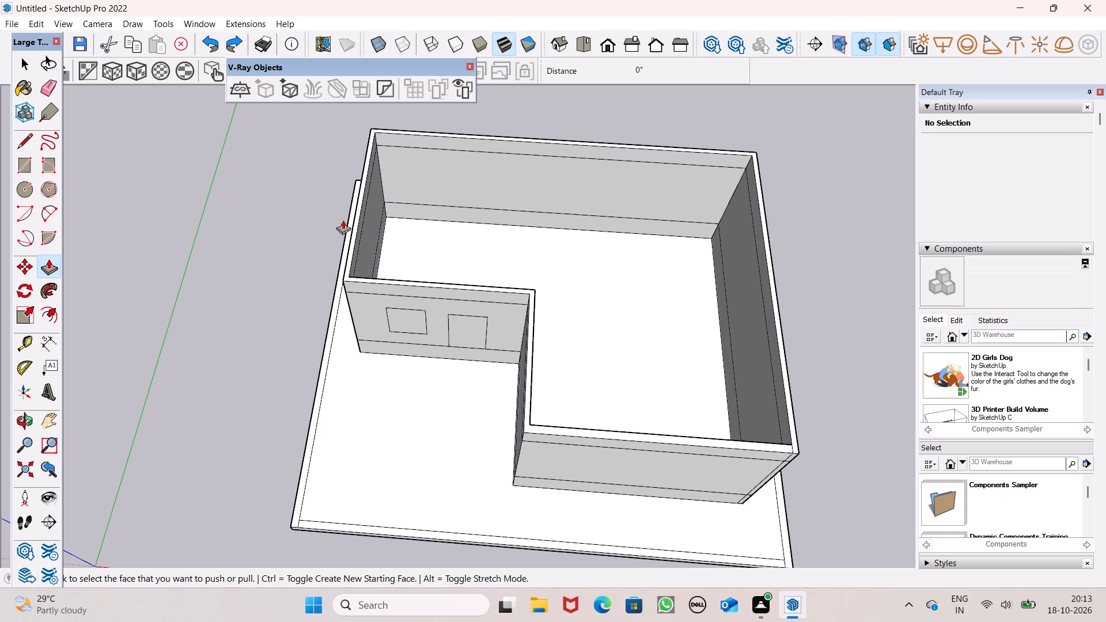
scroll(339, 264, "up", 5)
left_click_drag(353, 261, 353, 250, "ctrl")
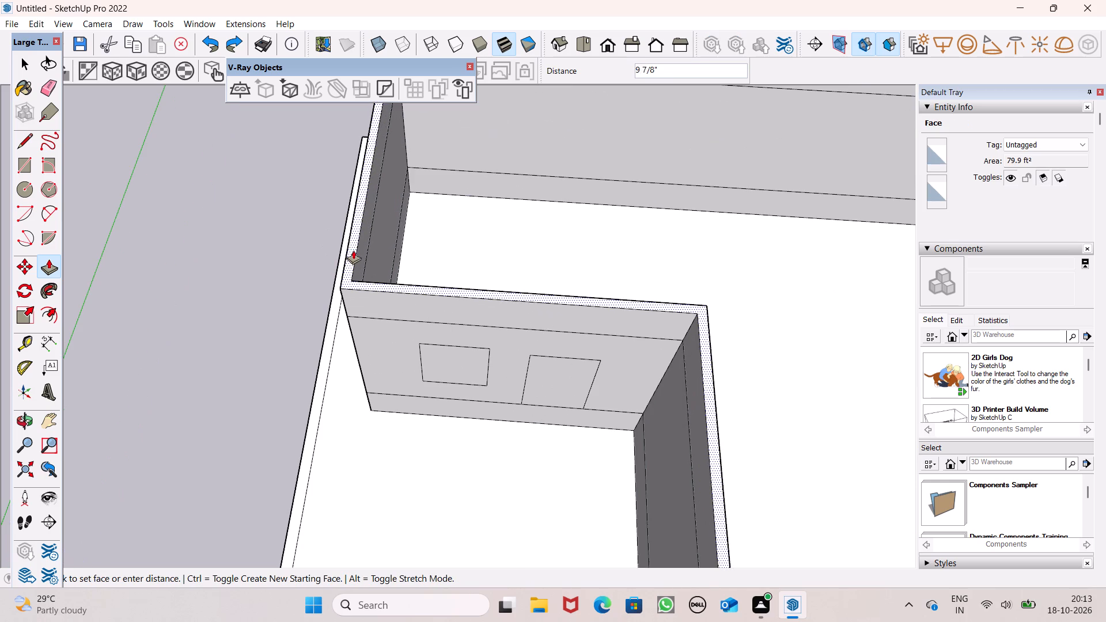
left_click_drag(353, 250, 350, 234, "ctrl")
type("10'")
key("Return")
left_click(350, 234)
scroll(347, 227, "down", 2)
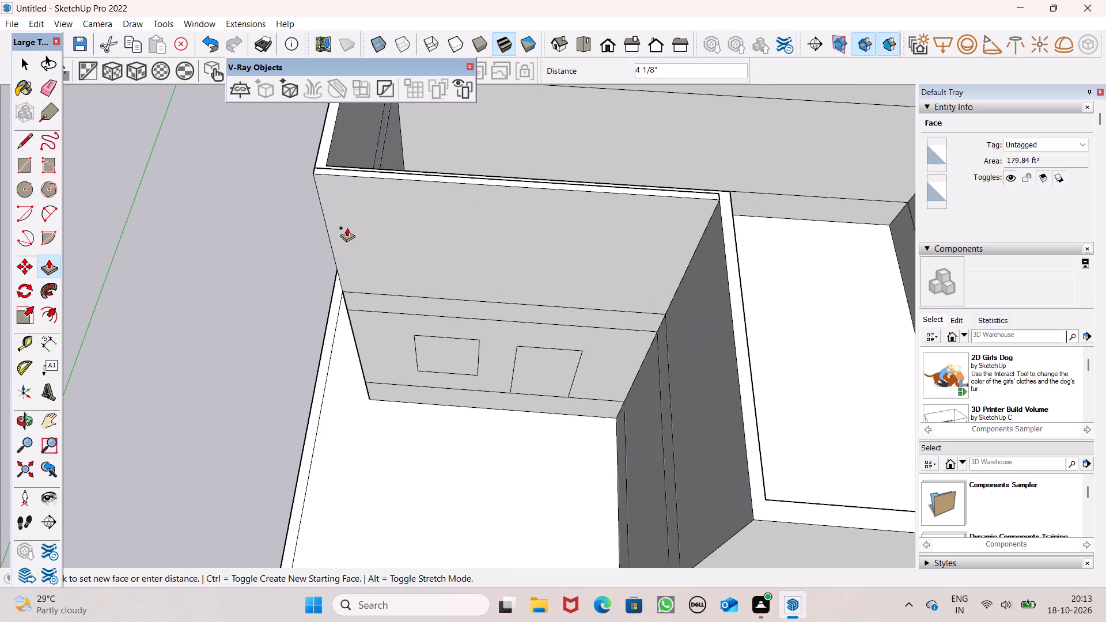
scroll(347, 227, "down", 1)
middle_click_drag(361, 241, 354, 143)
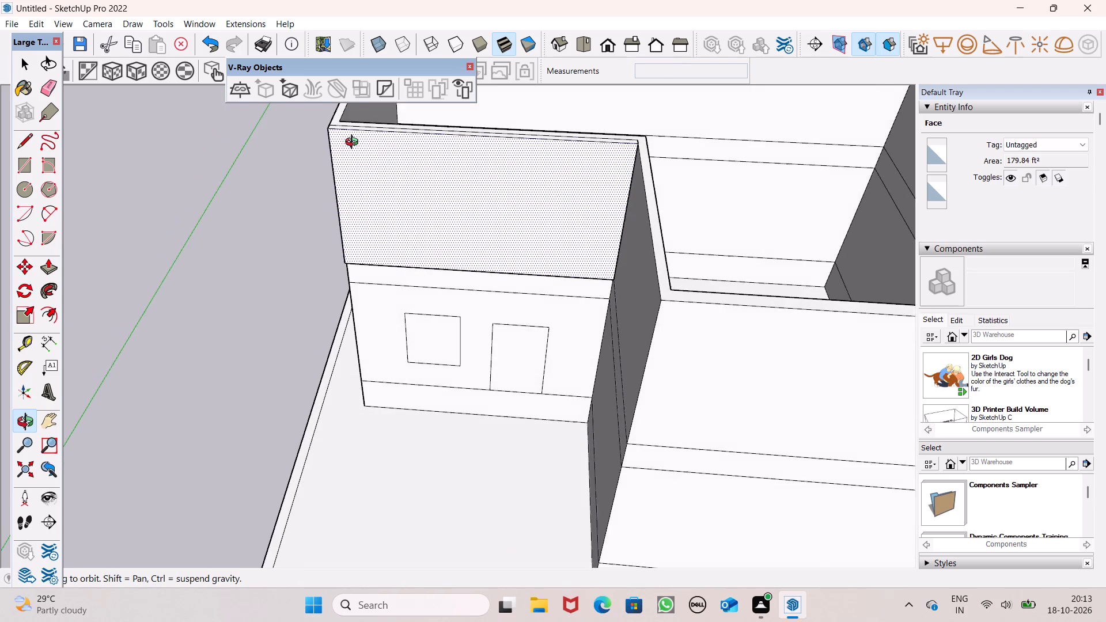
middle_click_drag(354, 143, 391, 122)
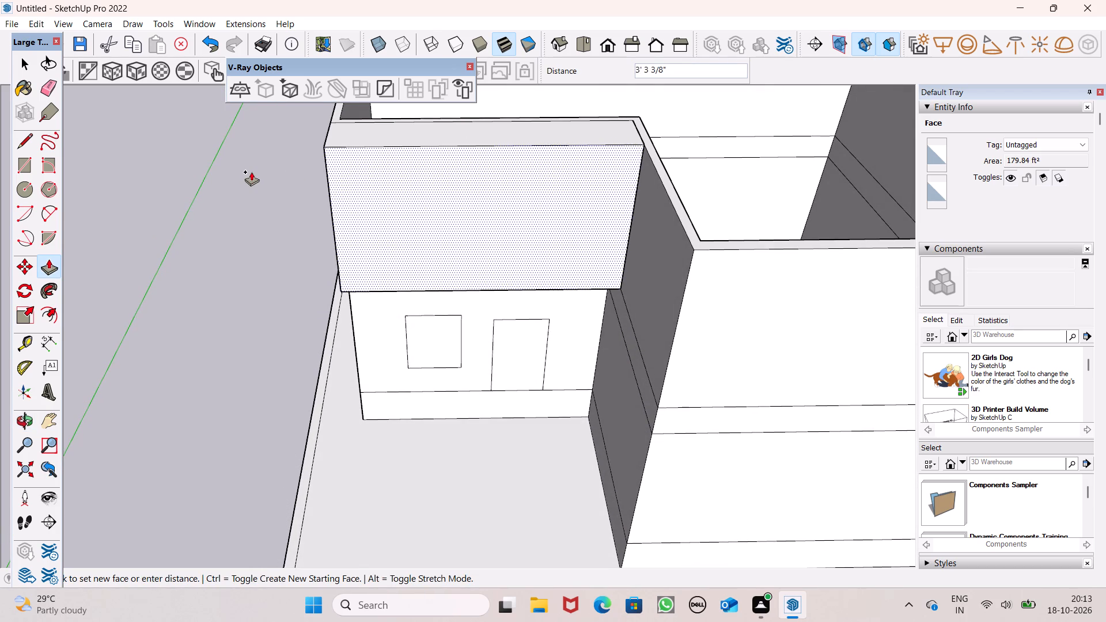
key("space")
Examine the upper storey and both front walls from several angles and distances.
scroll(255, 205, "down", 5)
middle_click_drag(293, 249, 300, 146)
scroll(296, 287, "up", 1)
scroll(469, 196, "up", 1)
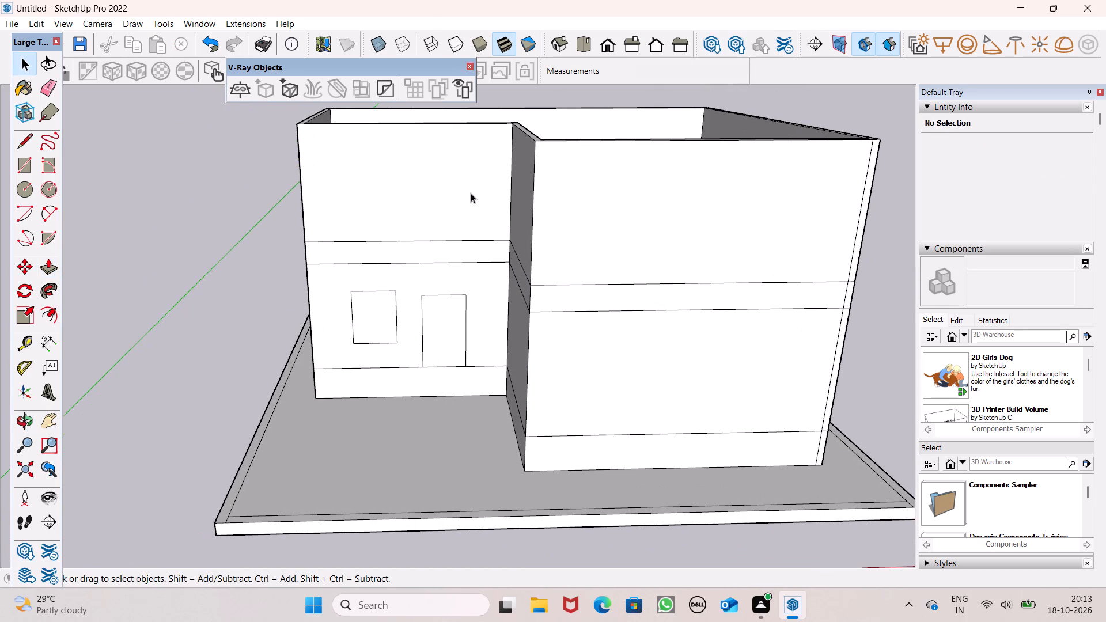
middle_click_drag(471, 169, 461, 127)
scroll(461, 127, "up", 1)
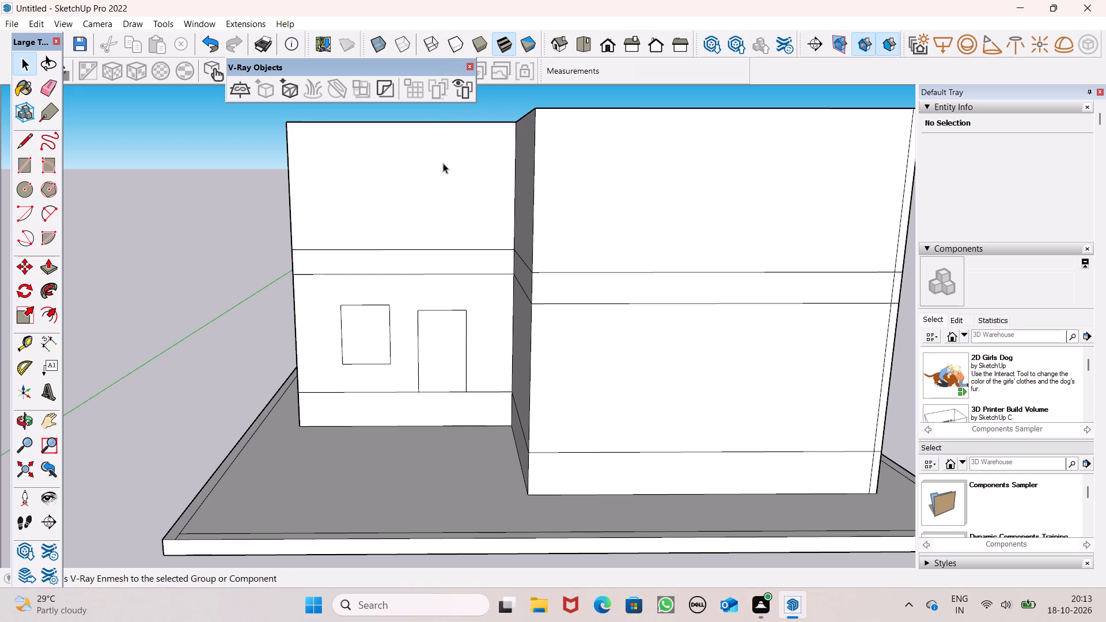
scroll(443, 163, "up", 5)
scroll(440, 162, "down", 5)
middle_click_drag(453, 190, 456, 241)
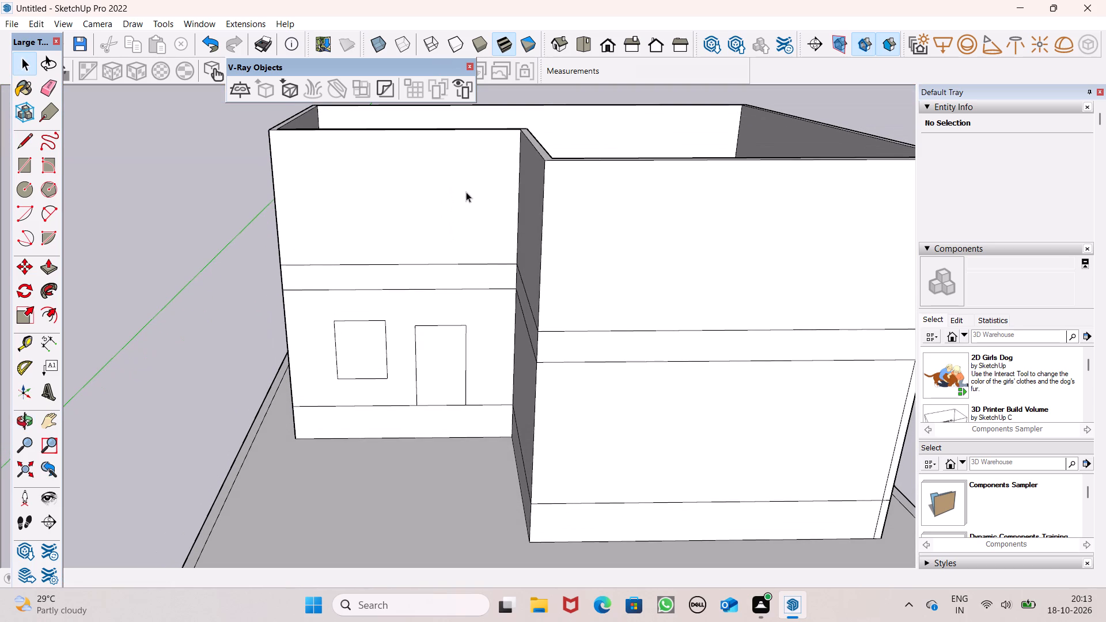
scroll(463, 189, "up", 1)
scroll(453, 189, "down", 4)
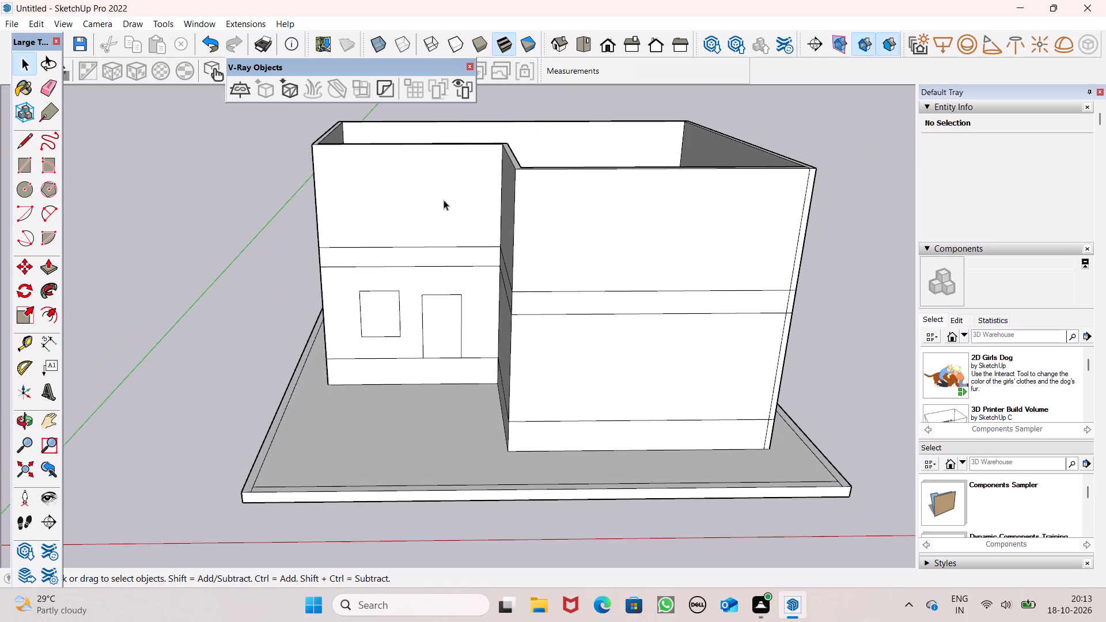
Draw a 6" line across the wall top at the recessed front's outer corner, and continue it down to the 2' band.
middle_click_drag(444, 207, 444, 394)
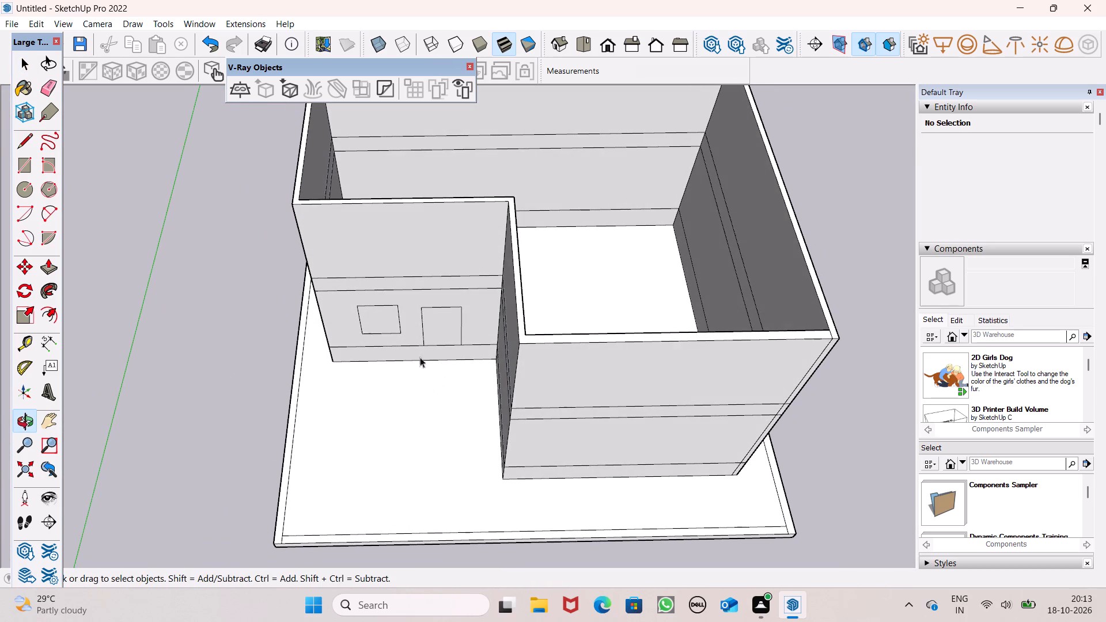
scroll(335, 221, "up", 4)
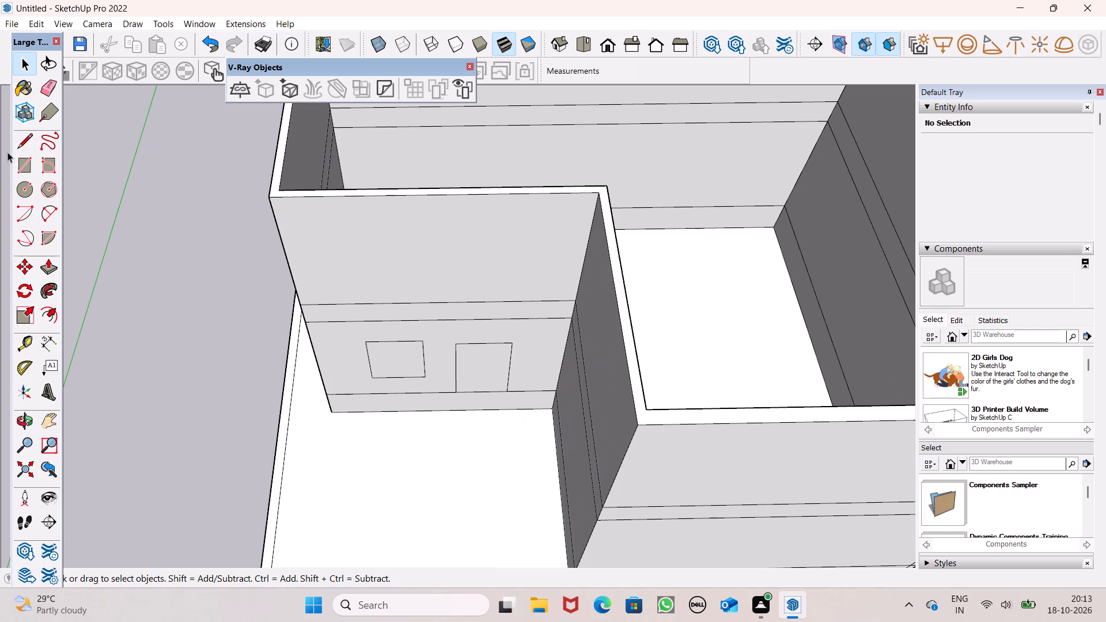
left_click(29, 143)
scroll(229, 184, "up", 1)
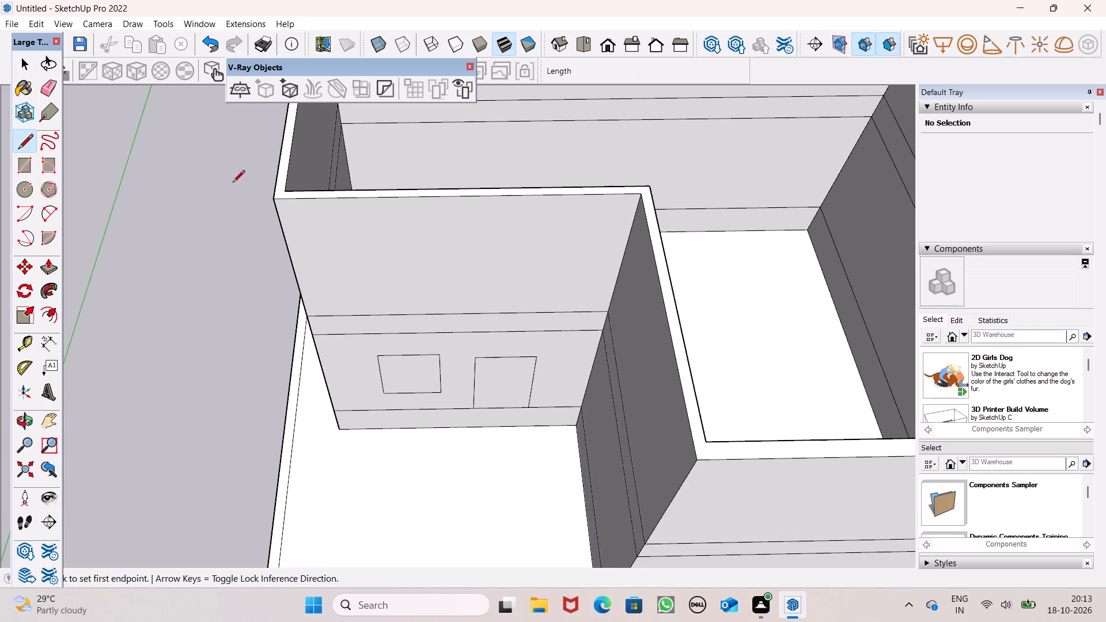
scroll(233, 183, "up", 4)
left_click(321, 192)
left_click(319, 212)
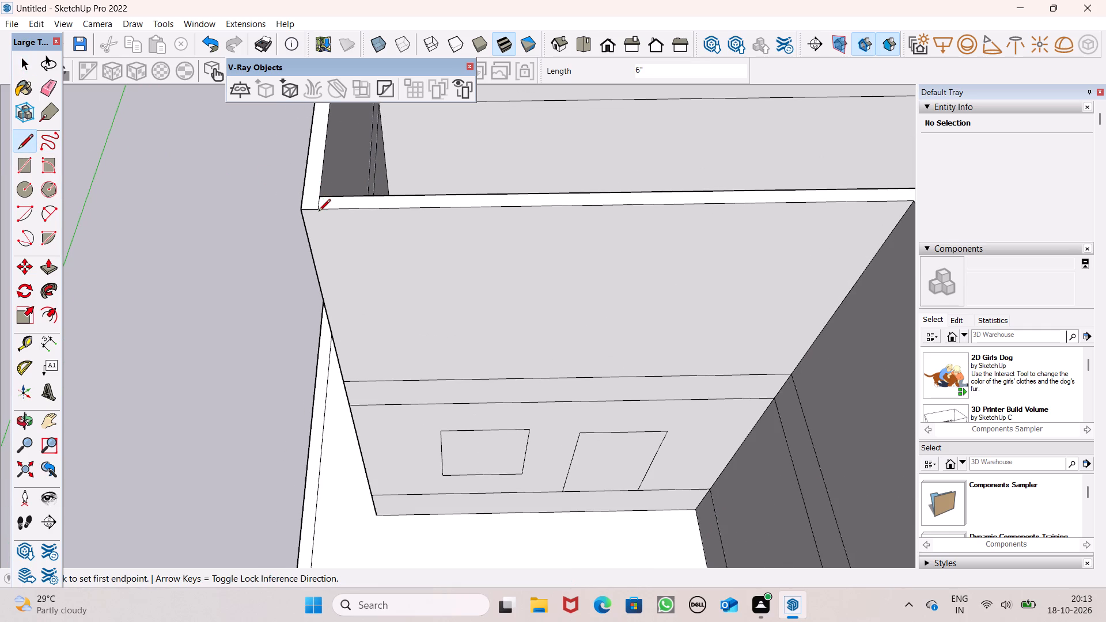
left_click(318, 213)
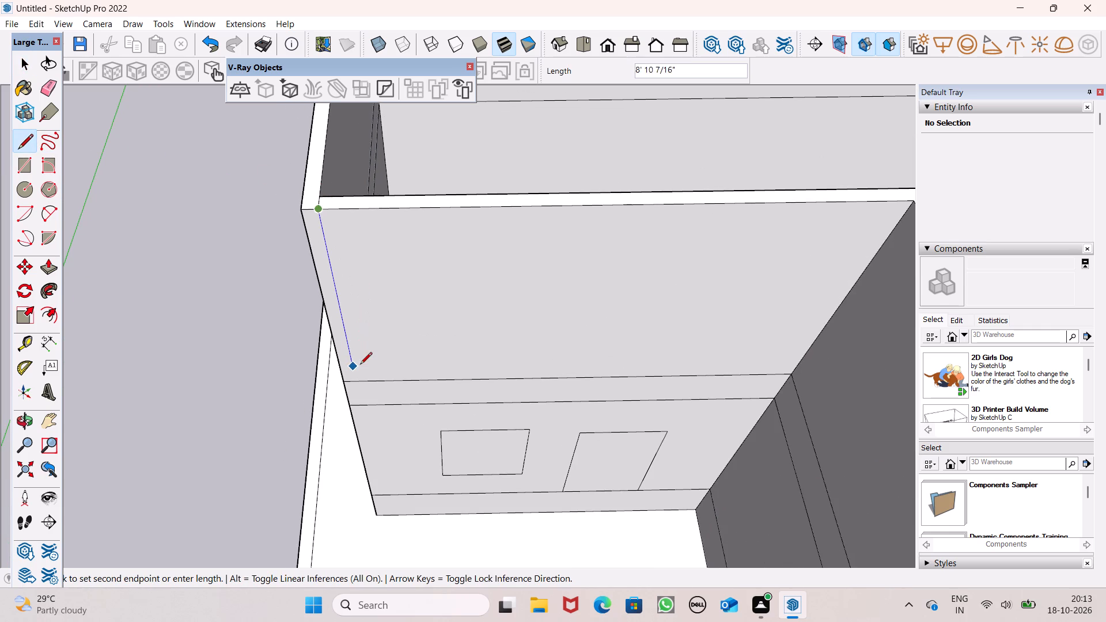
left_click(363, 382)
scroll(268, 226, "down", 1)
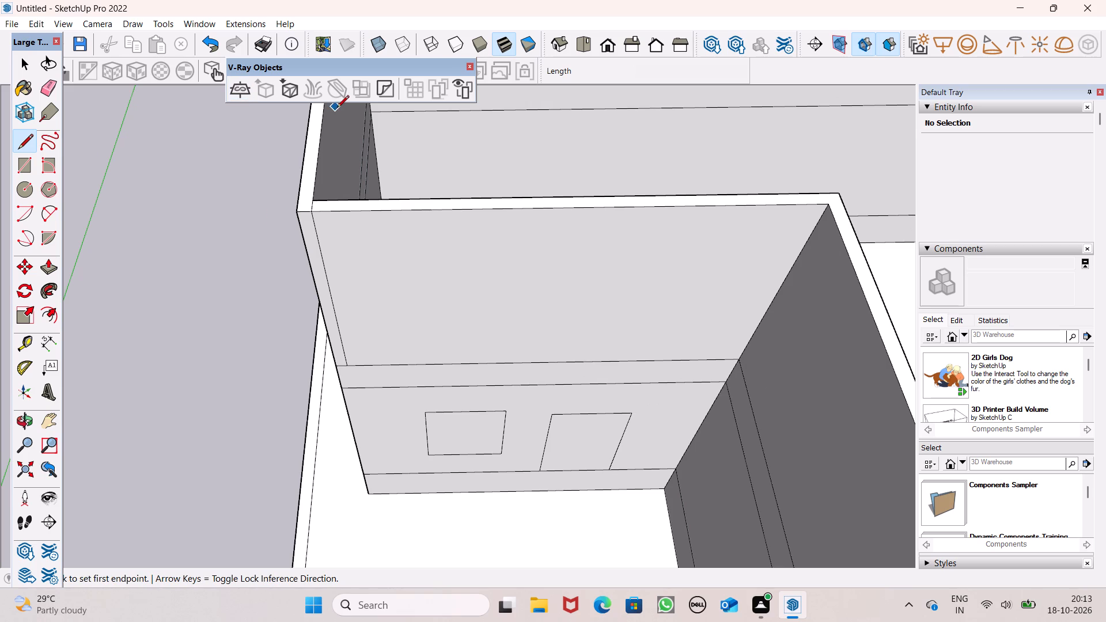
key("space")
Draw a rectangular window outline about 7' 6" by 6' 3" on the upper recessed front wall.
scroll(255, 189, "down", 4)
middle_click_drag(259, 188, 259, 45)
left_click(32, 176)
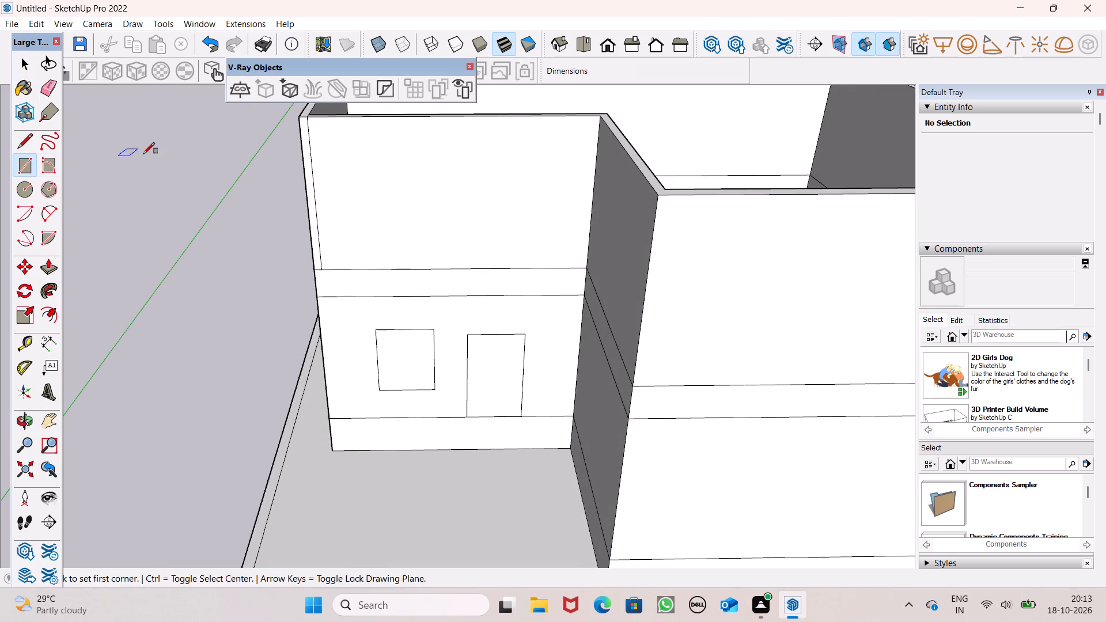
middle_click_drag(144, 154, 169, 113)
scroll(525, 277, "down", 2)
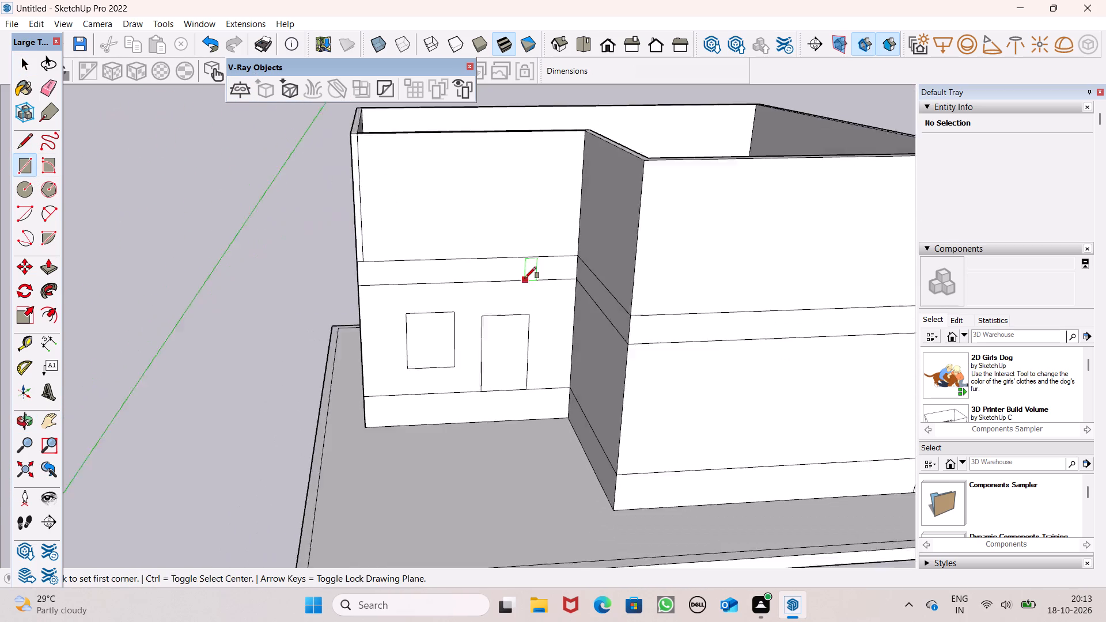
scroll(525, 278, "down", 1)
middle_click_drag(794, 279, 755, 277)
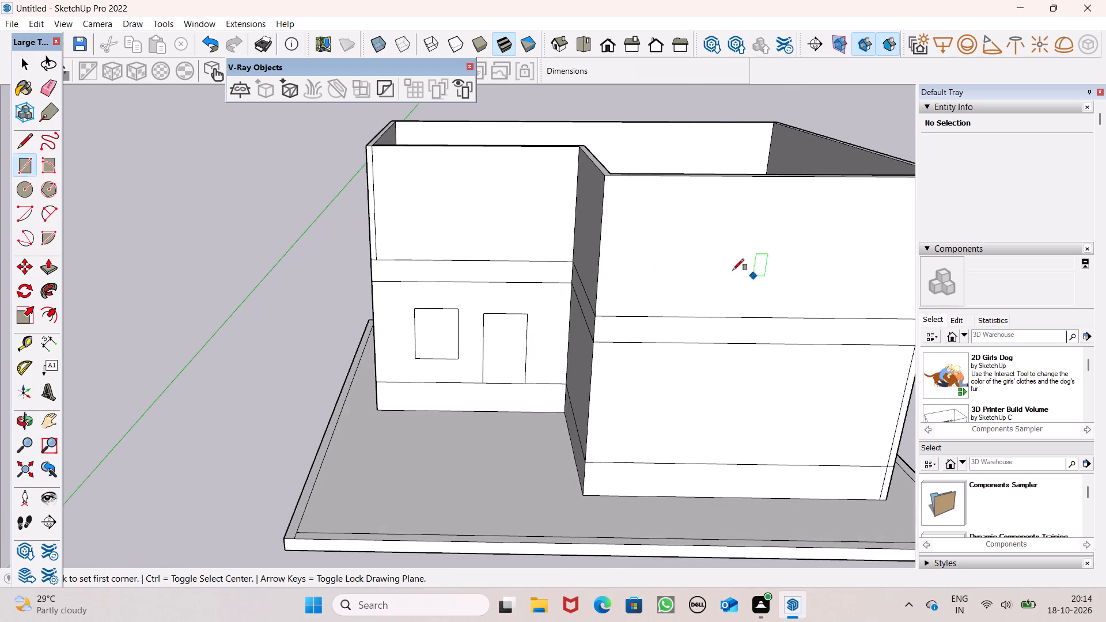
scroll(505, 215, "up", 3)
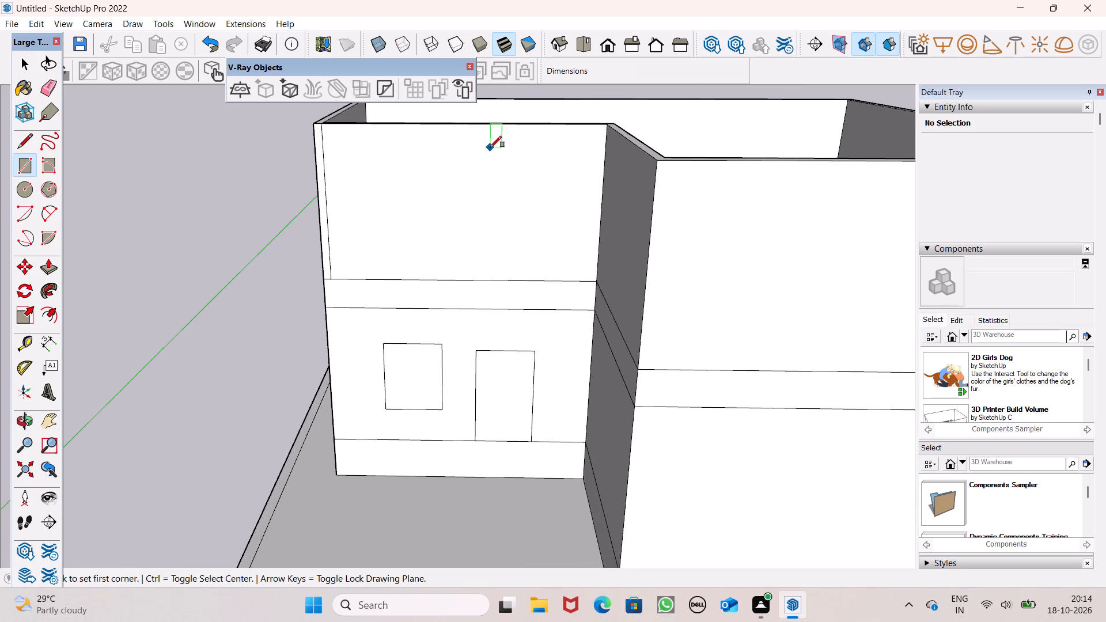
scroll(526, 179, "up", 2)
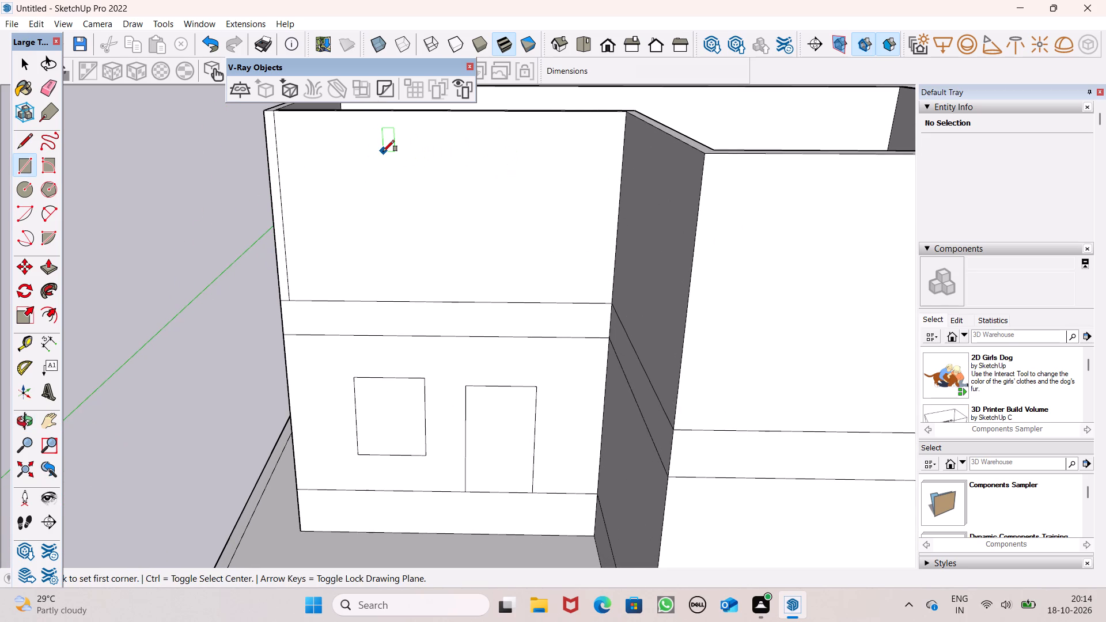
left_click(383, 151)
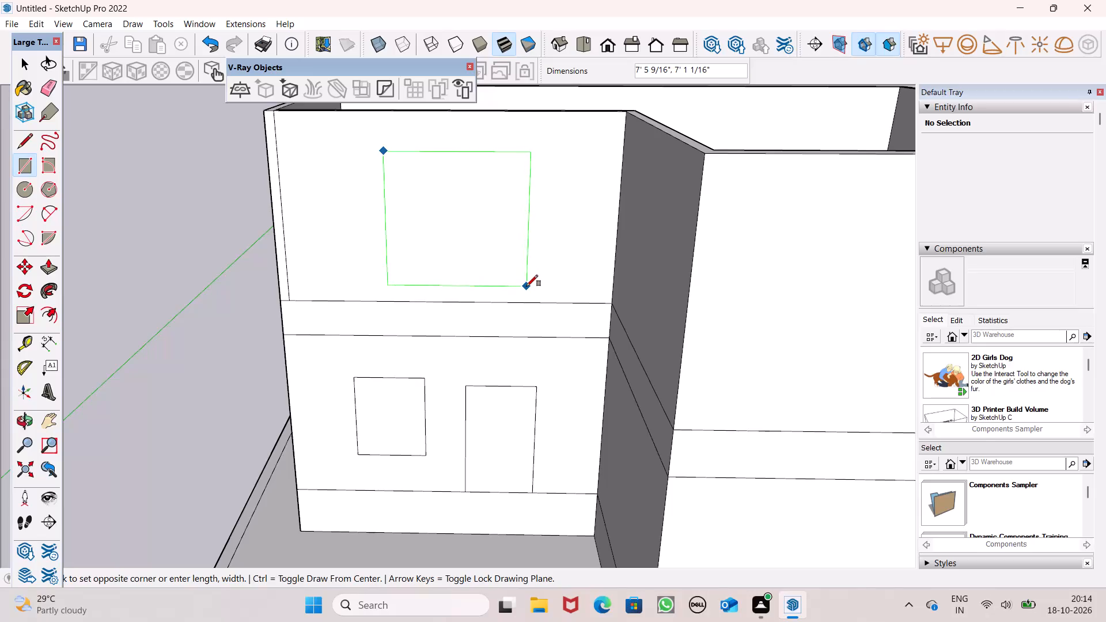
key("space")
left_click(28, 172)
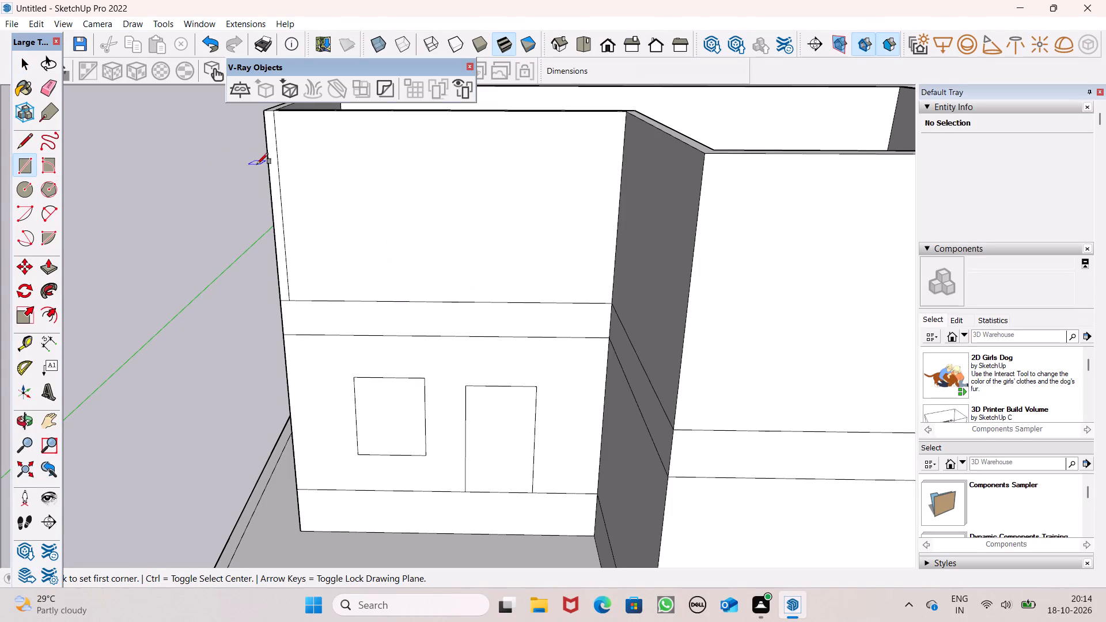
left_click(380, 164)
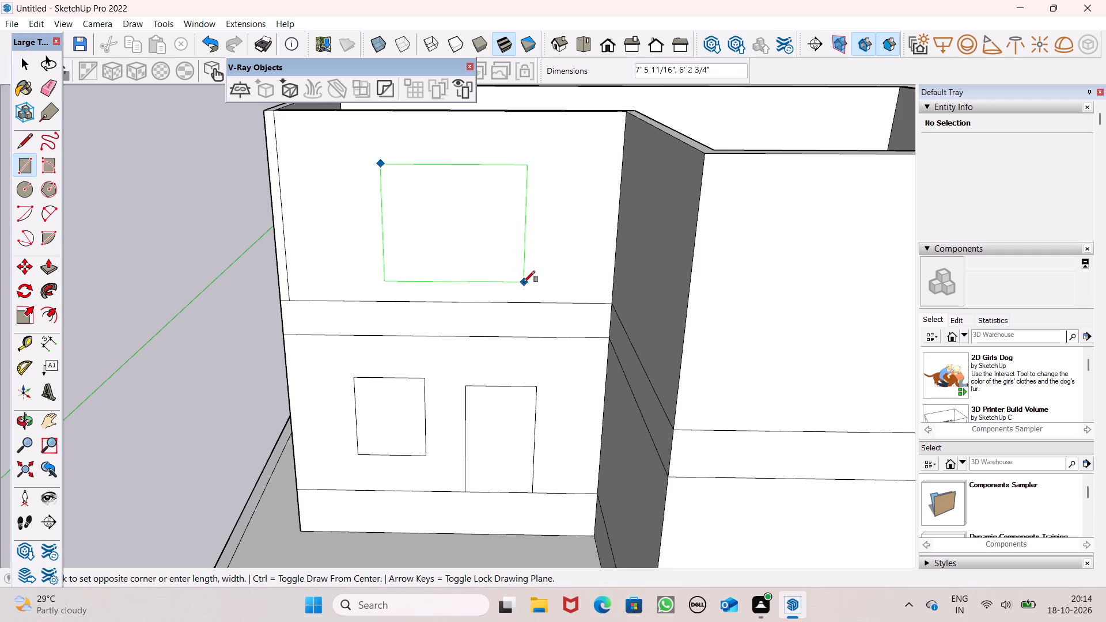
left_click(524, 282)
key("space")
Move the upper window outline slightly down and toward the wall's outer corner.
double_click(480, 253)
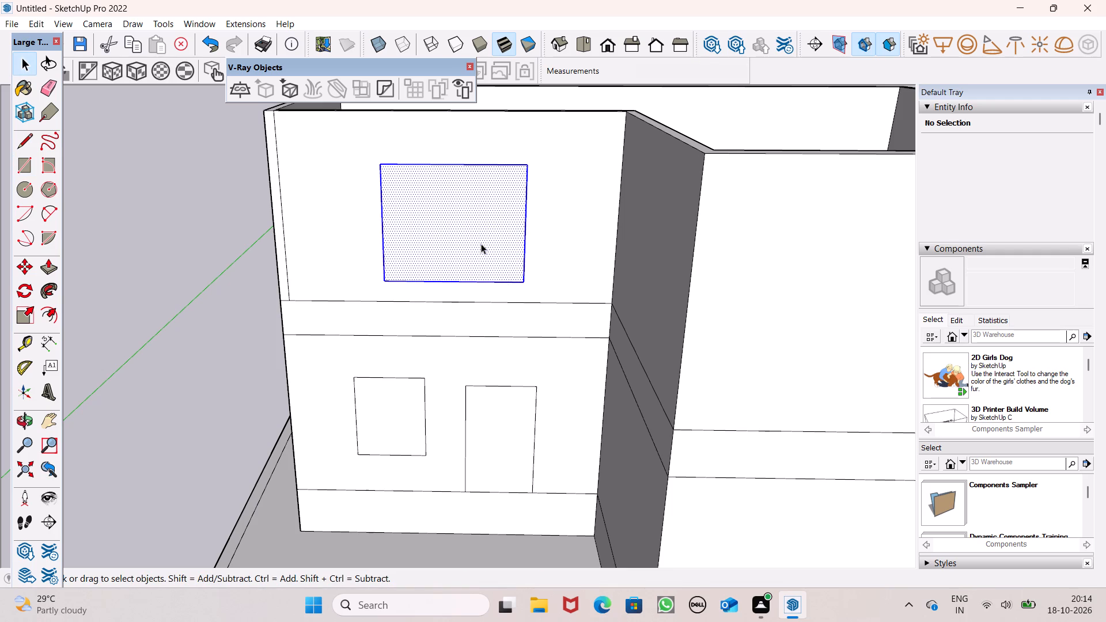
key("m")
key("Return")
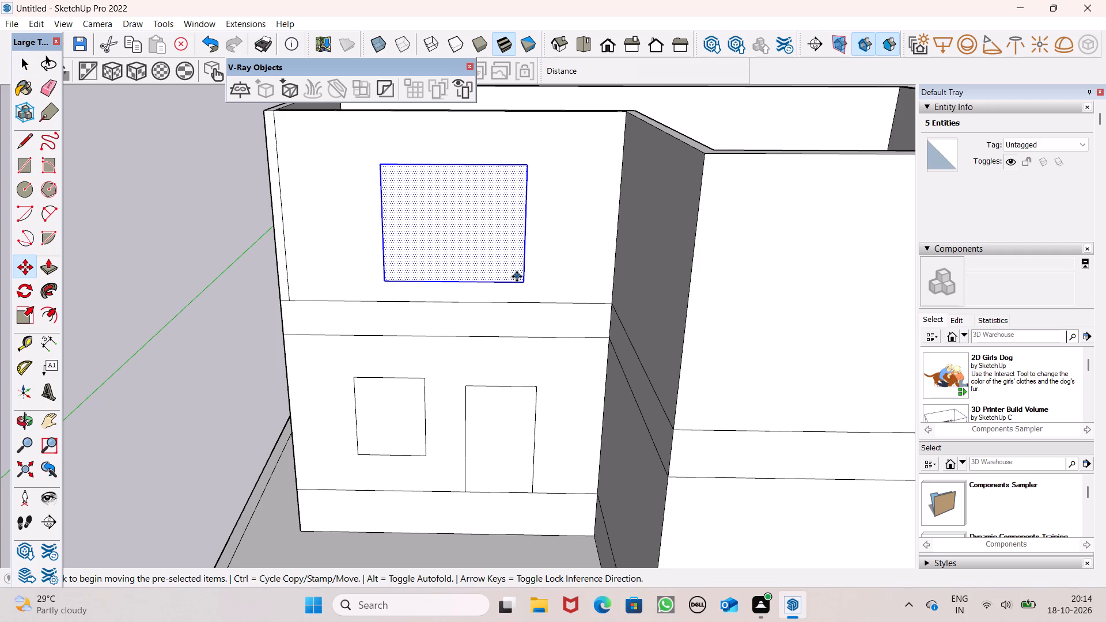
left_click_drag(526, 282, 522, 297)
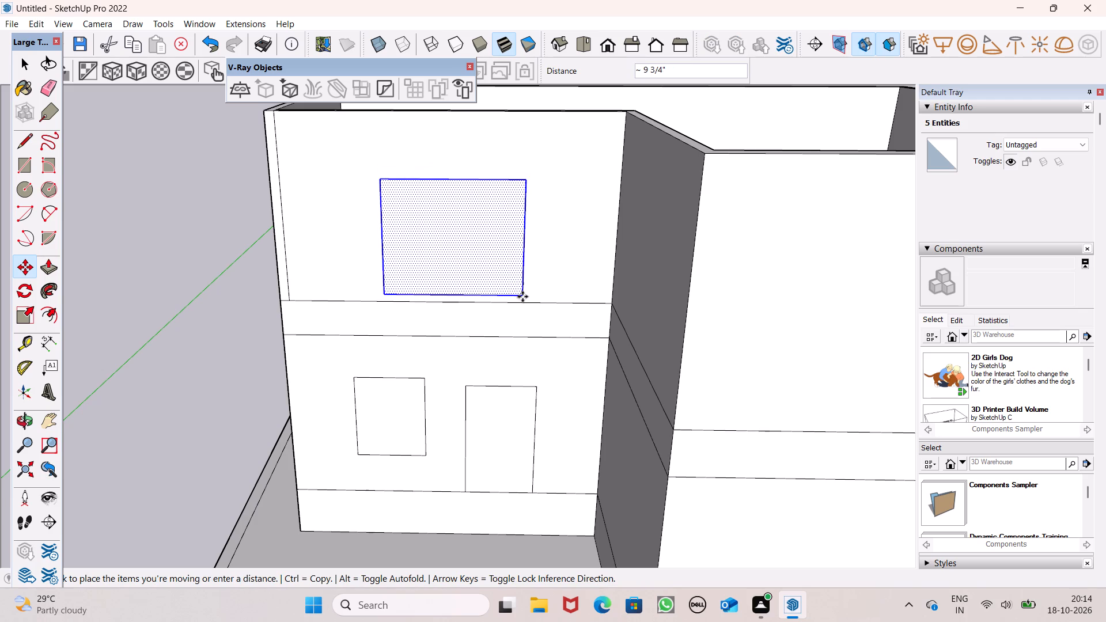
left_click_drag(522, 297, 511, 292)
left_click(507, 292)
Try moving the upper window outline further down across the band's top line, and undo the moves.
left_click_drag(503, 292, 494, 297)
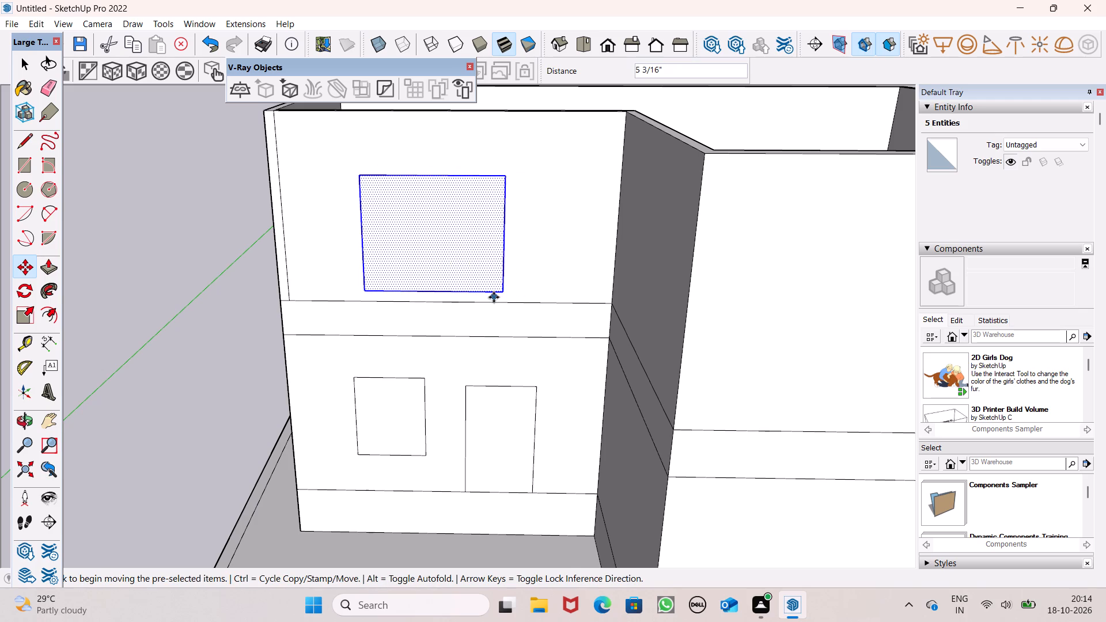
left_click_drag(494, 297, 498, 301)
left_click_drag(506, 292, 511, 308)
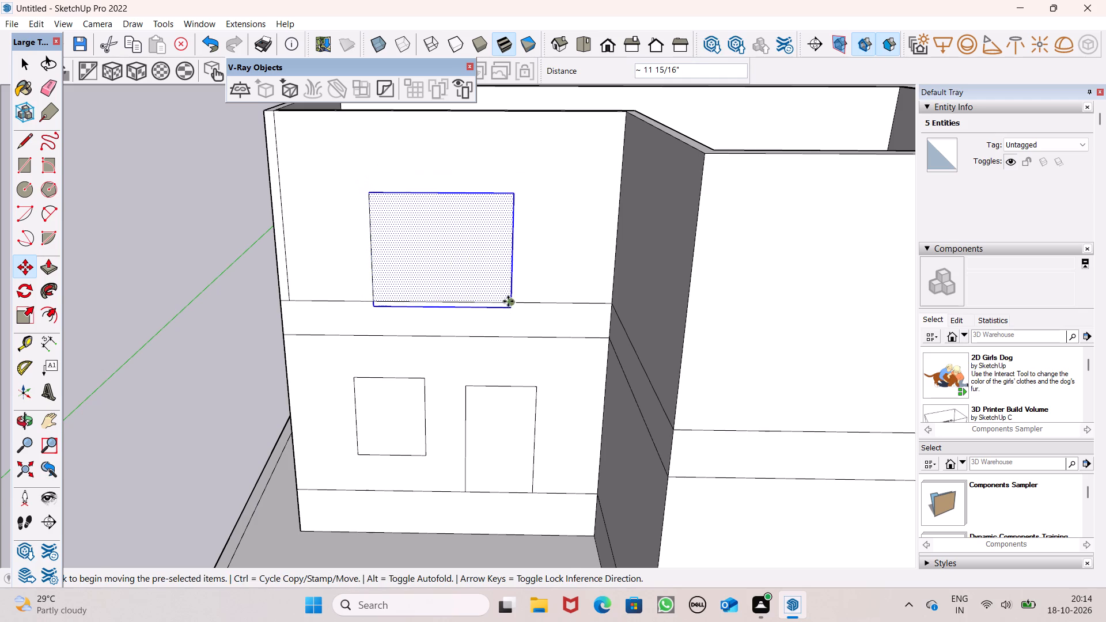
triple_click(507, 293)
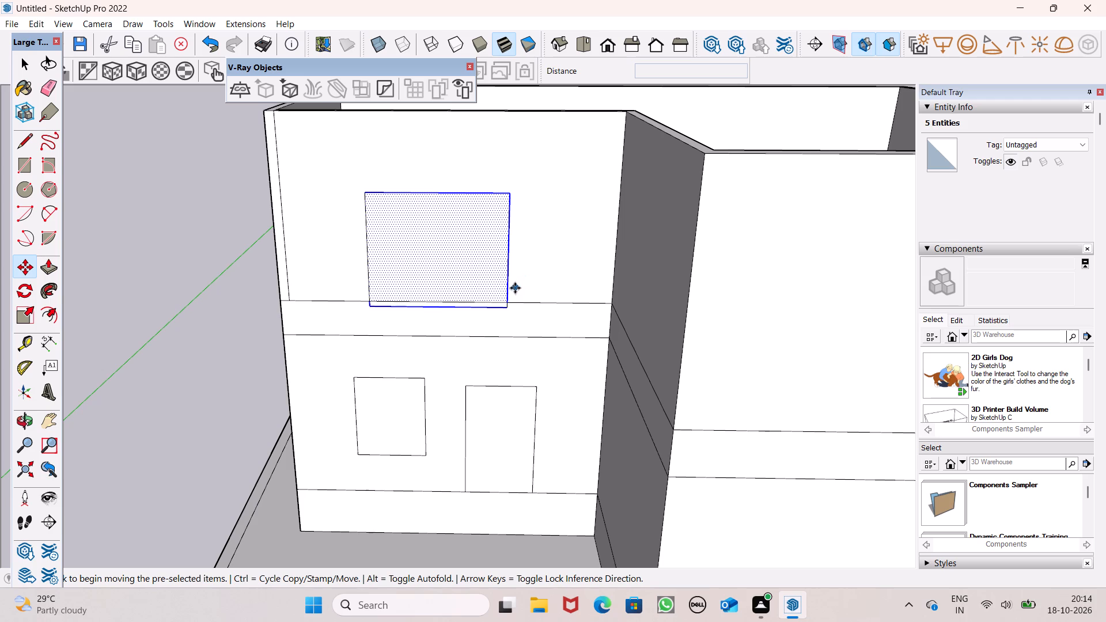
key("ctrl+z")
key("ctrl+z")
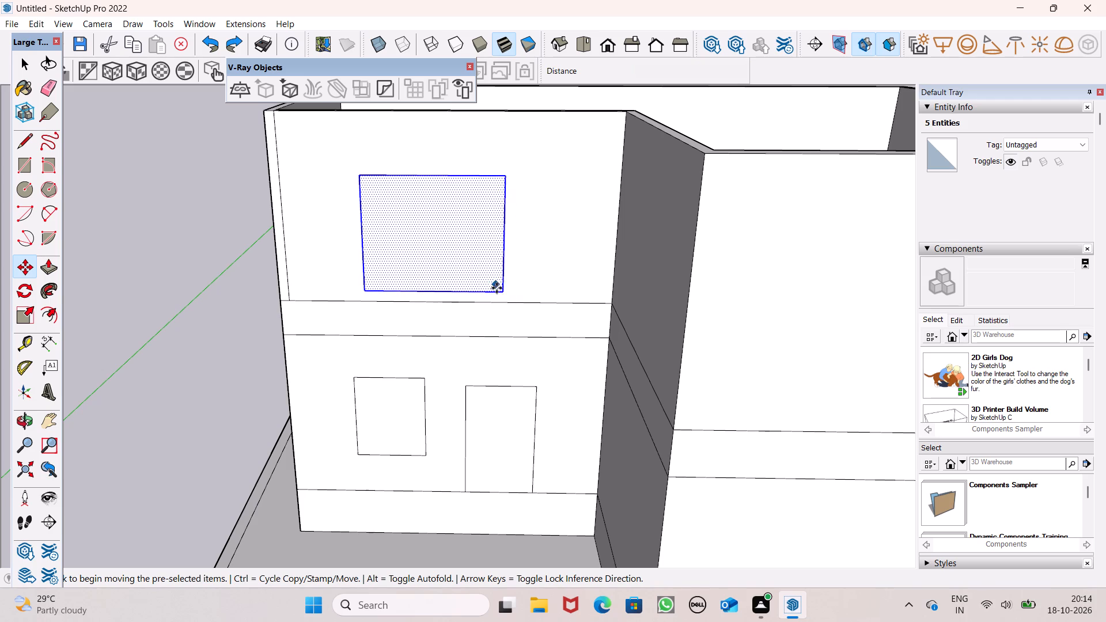
Move the upper window outline down about 6", placing its bottom edge just above the 2' band, and clear the selection.
scroll(432, 325, "up", 7)
scroll(574, 260, "up", 7)
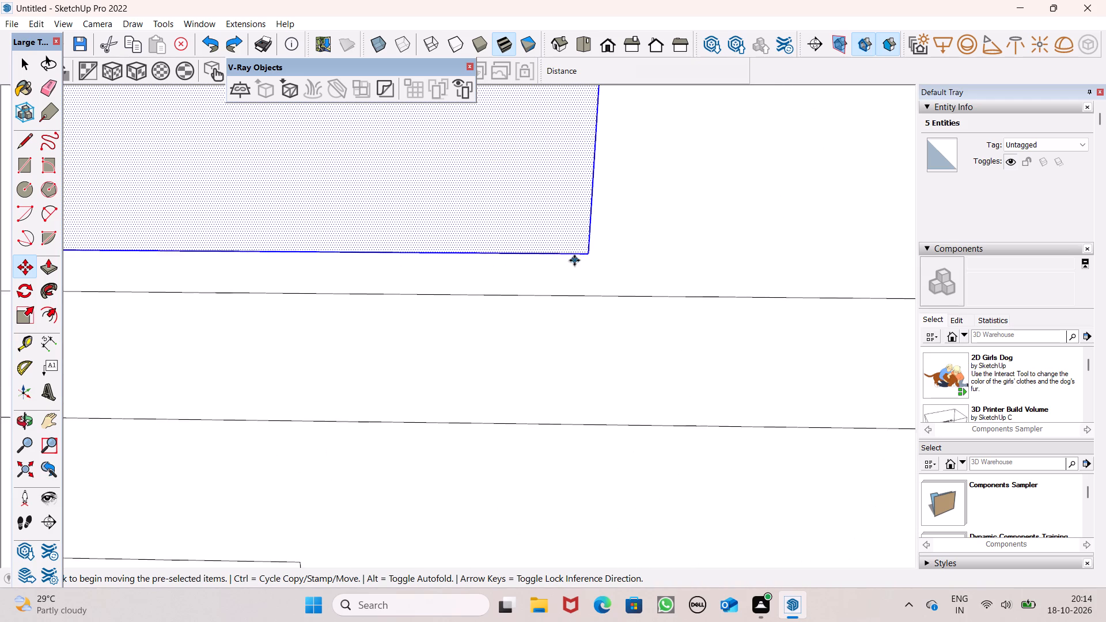
left_click_drag(590, 255, 602, 289)
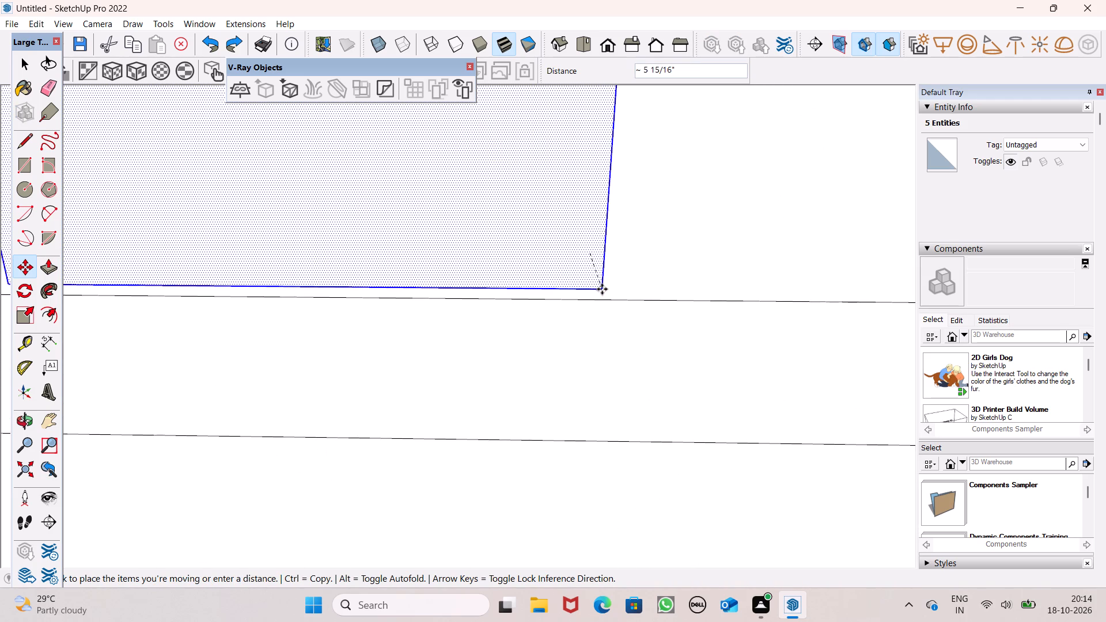
left_click_drag(602, 289, 601, 289)
key("space")
scroll(531, 200, "down", 17)
left_click(199, 192)
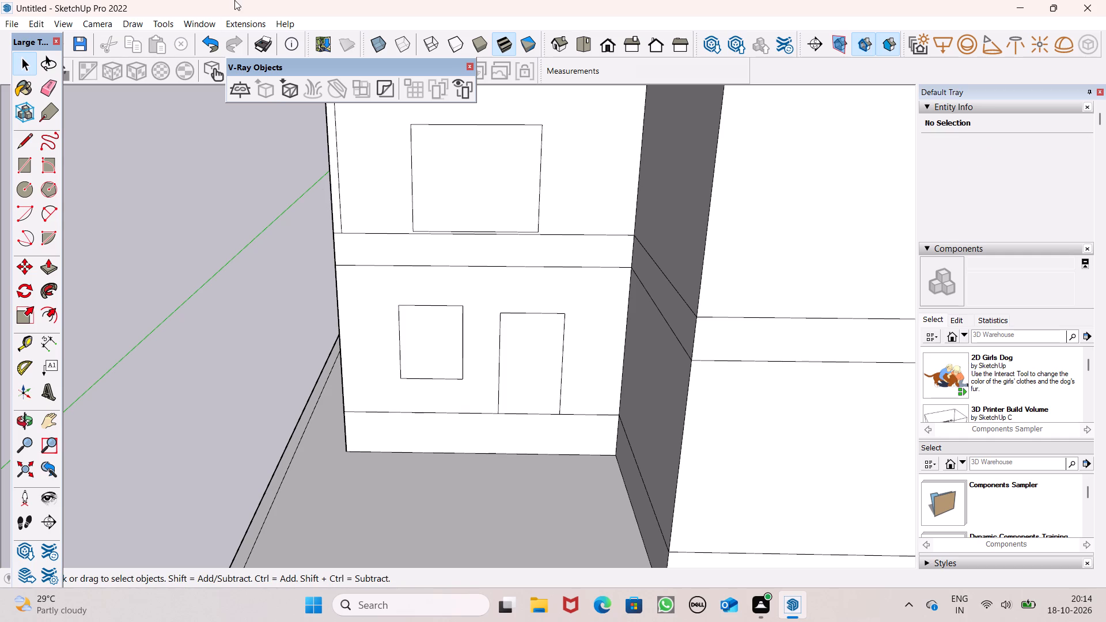
Push/pull the 2' band on the recessed front wall outward 14' 1 5/16" to form a slab flush with the main front wall.
scroll(382, 116, "down", 2)
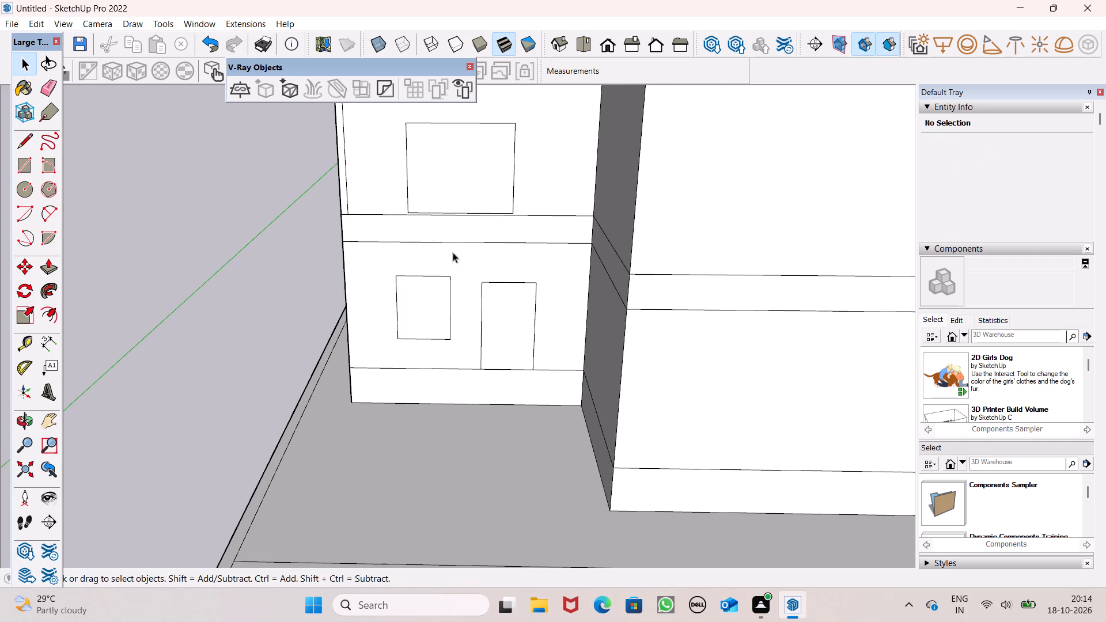
middle_click_drag(457, 277, 466, 320)
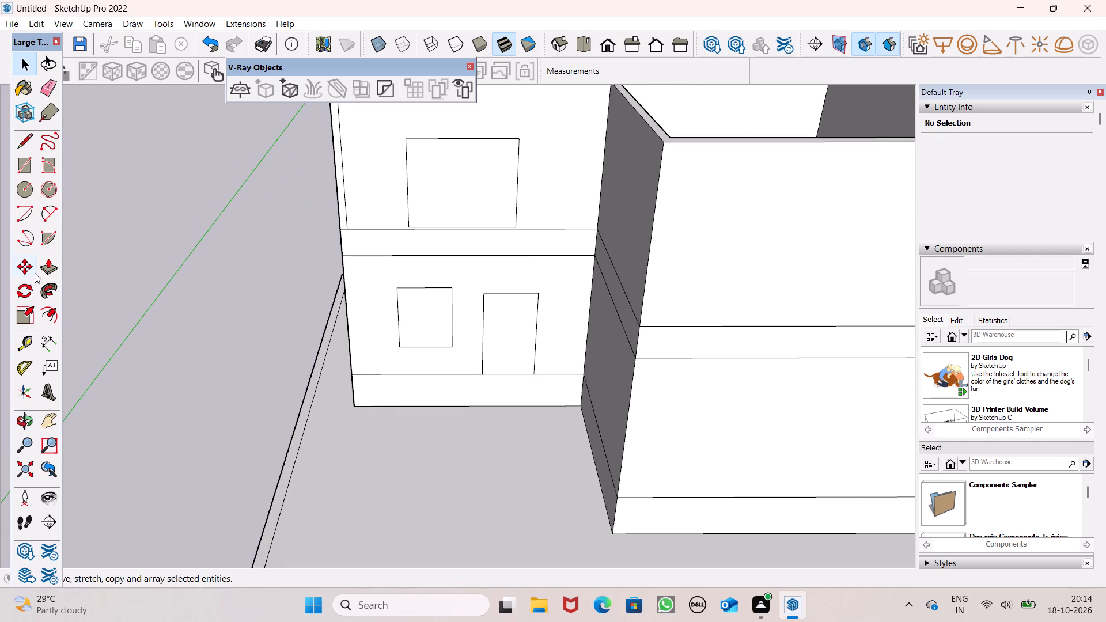
double_click(52, 275)
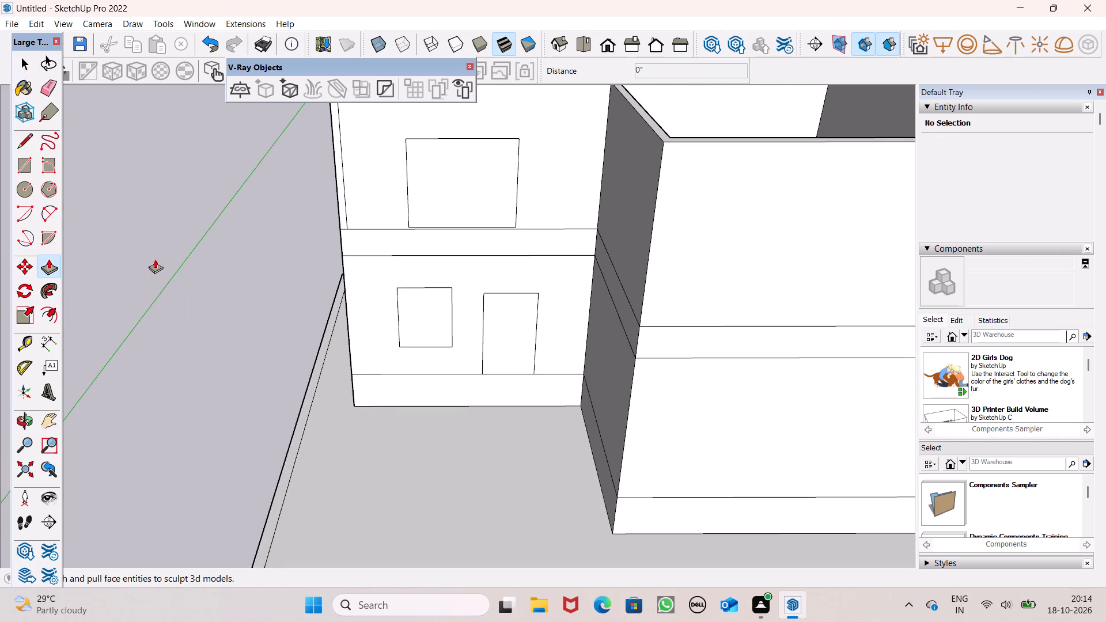
left_click_drag(393, 247, 601, 362)
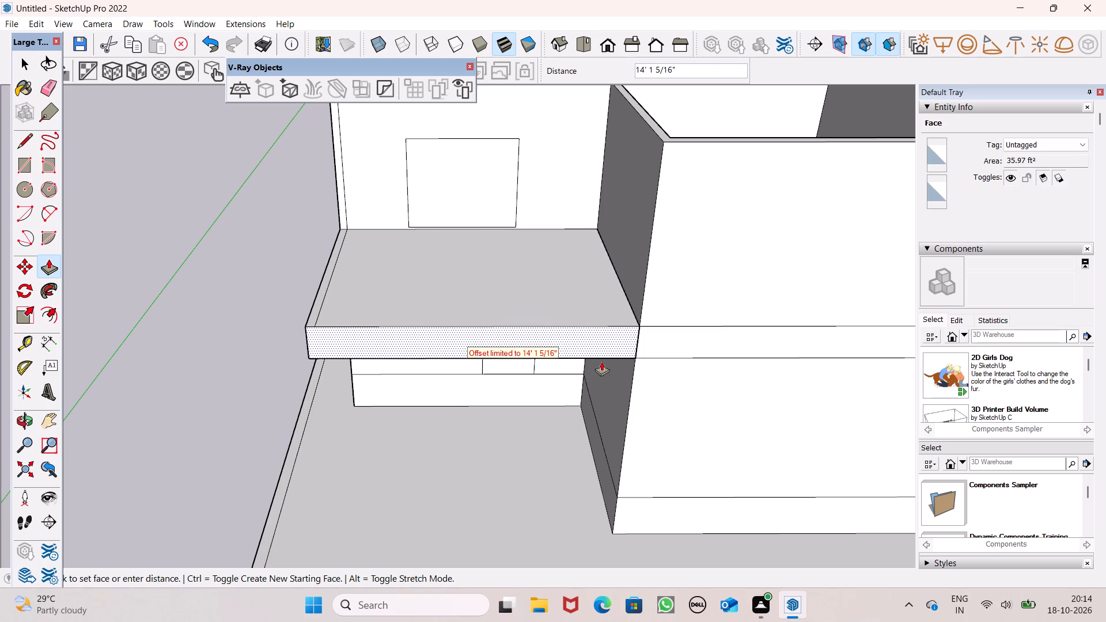
left_click_drag(601, 362, 608, 362)
left_click(608, 362)
key("space")
scroll(426, 320, "down", 3)
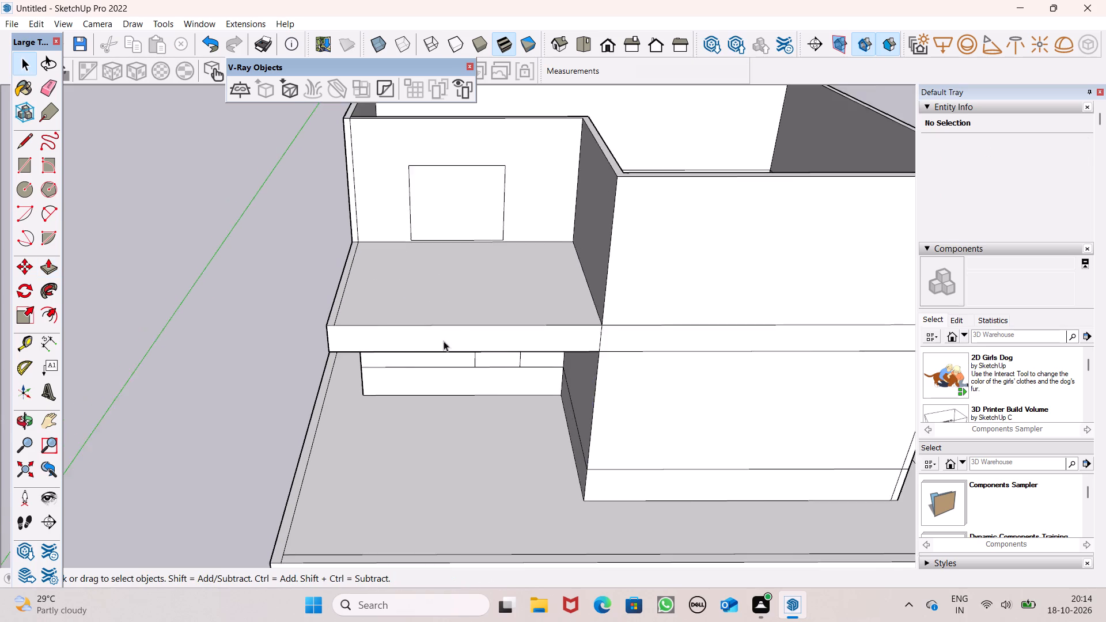
Pull the projecting slab's front face slightly further forward, just past the main front wall.
scroll(515, 406, "up", 1)
middle_click_drag(515, 406, 479, 340)
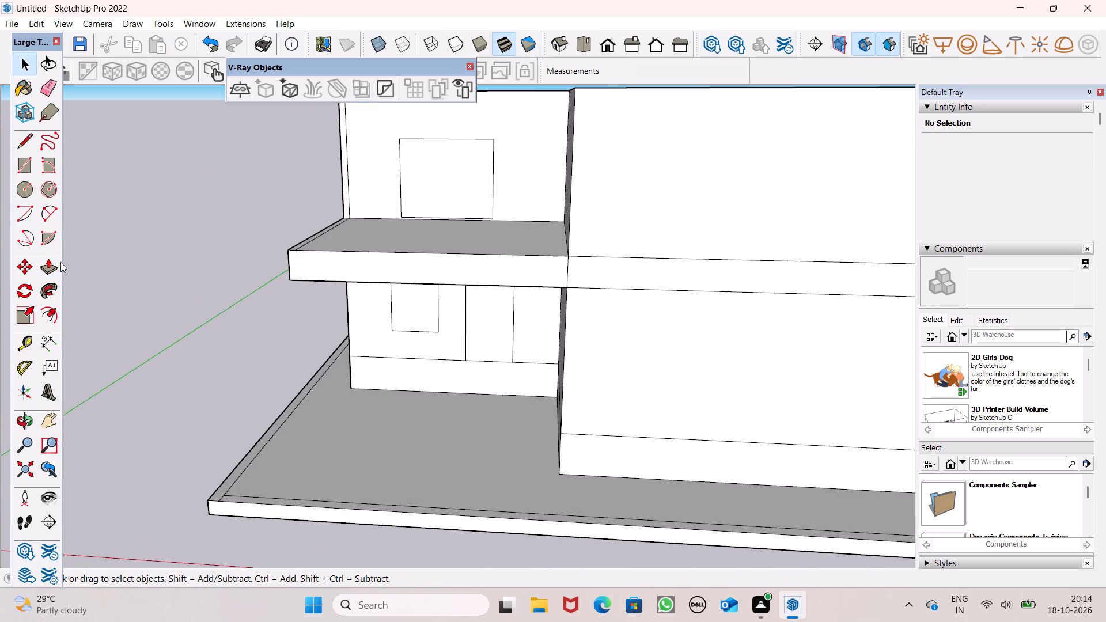
left_click(53, 265)
scroll(49, 230, "down", 1)
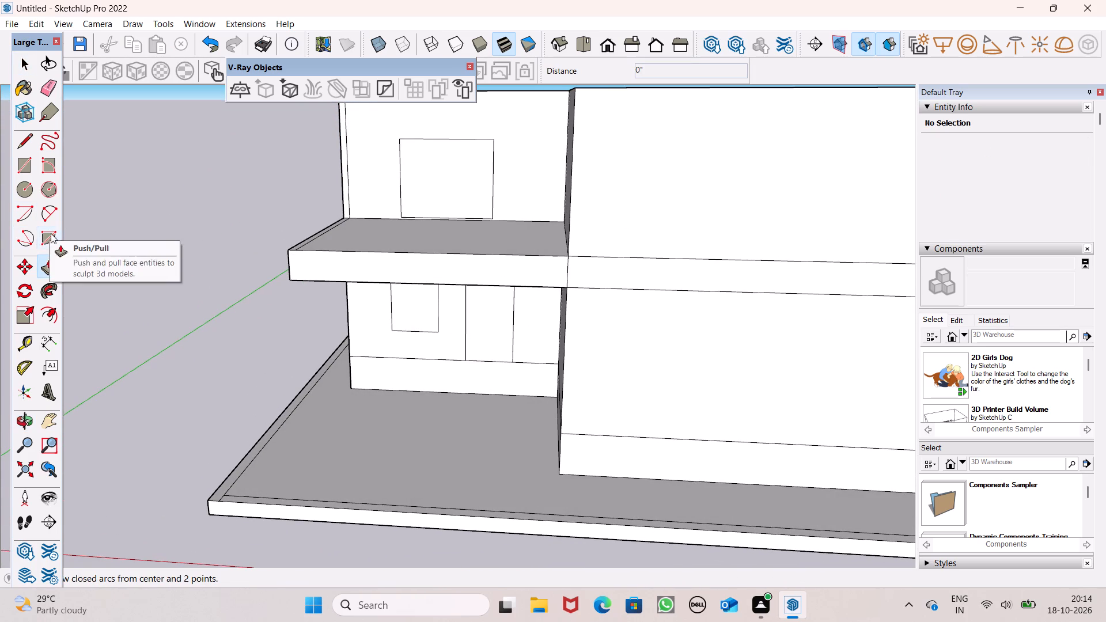
scroll(350, 270, "down", 2)
middle_click_drag(415, 314, 423, 390)
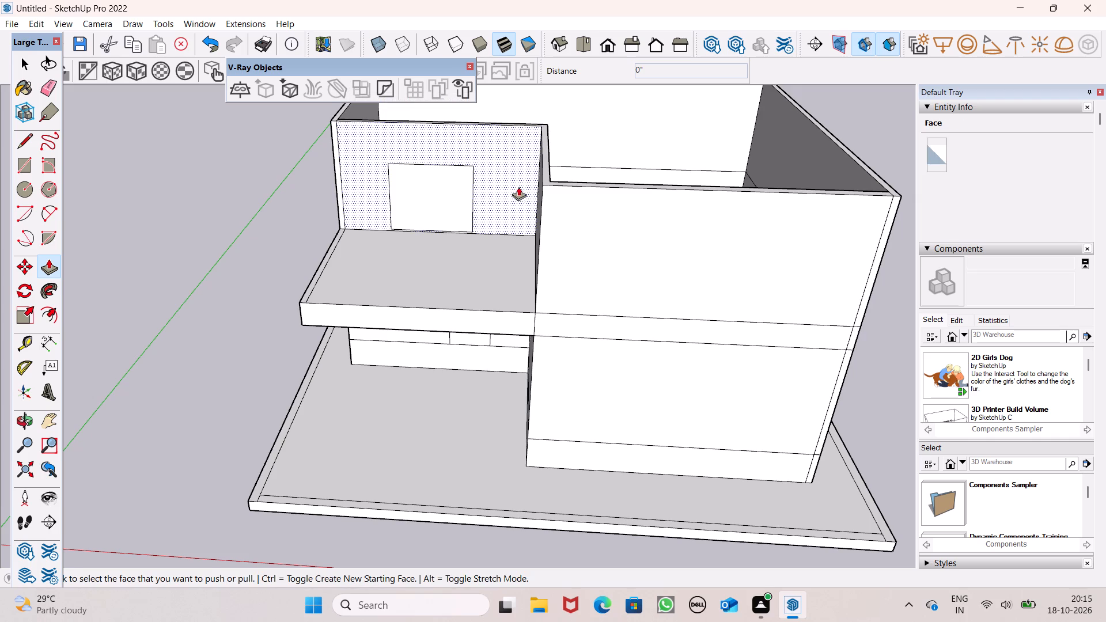
left_click_drag(491, 325, 493, 335)
key("space")
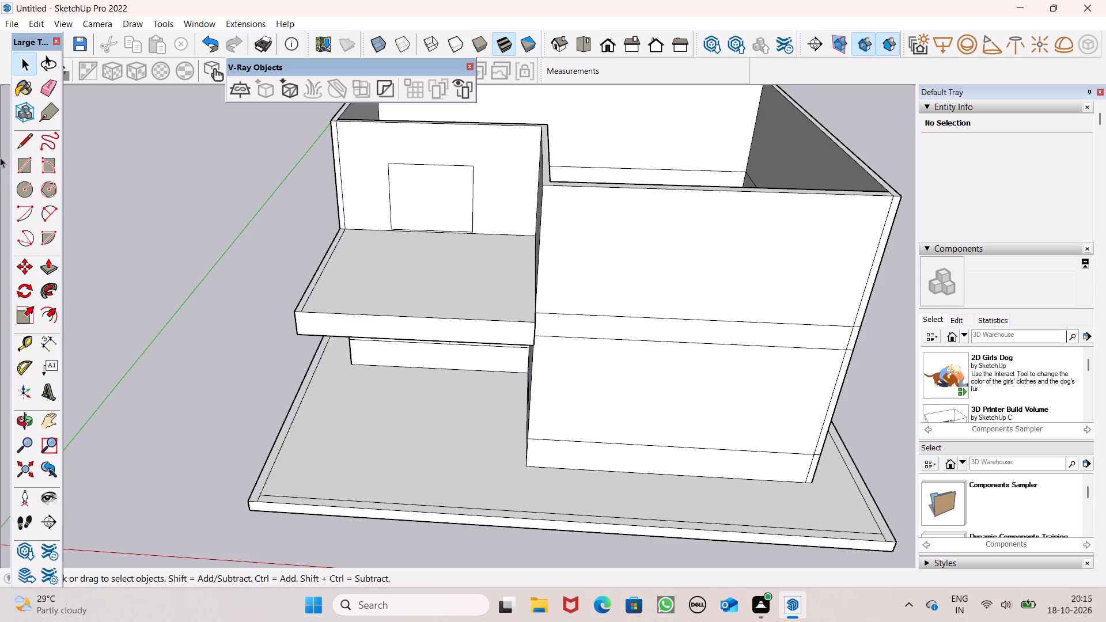
Erase the two band lines across the main front wall.
left_click(48, 93)
scroll(214, 426, "down", 1)
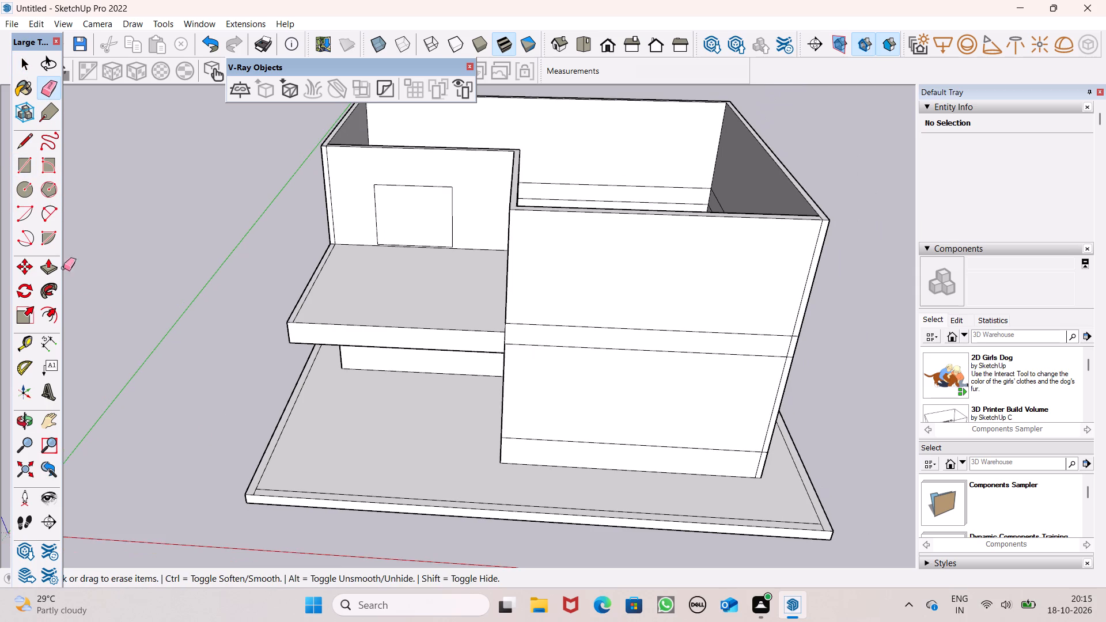
scroll(65, 257, "down", 1)
middle_click_drag(630, 437, 611, 389)
left_click_drag(641, 294, 642, 305)
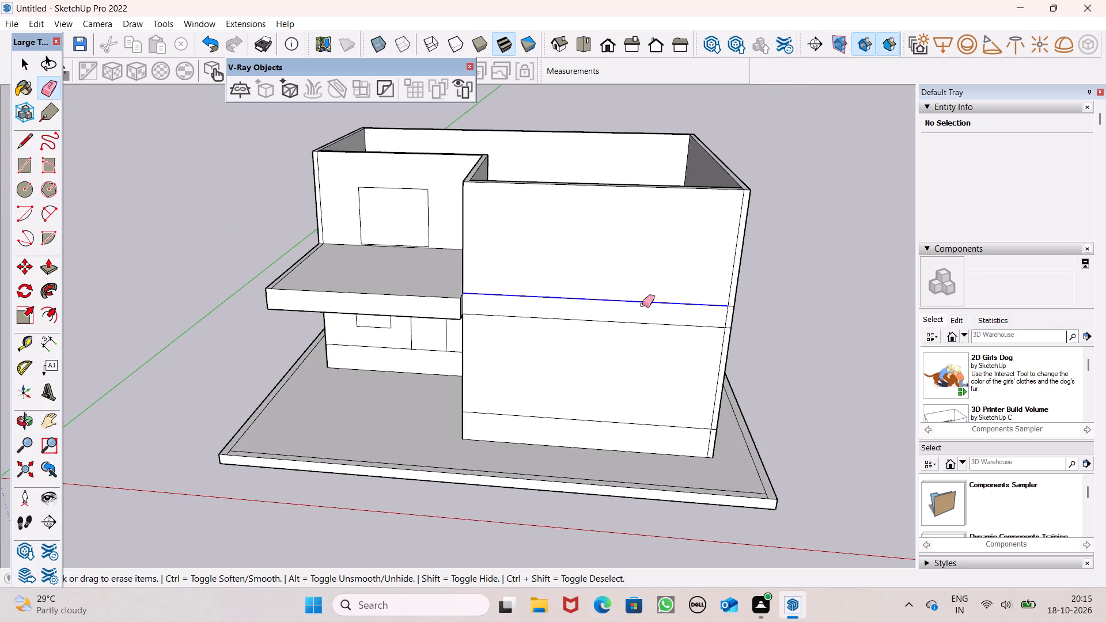
left_click_drag(642, 305, 657, 357)
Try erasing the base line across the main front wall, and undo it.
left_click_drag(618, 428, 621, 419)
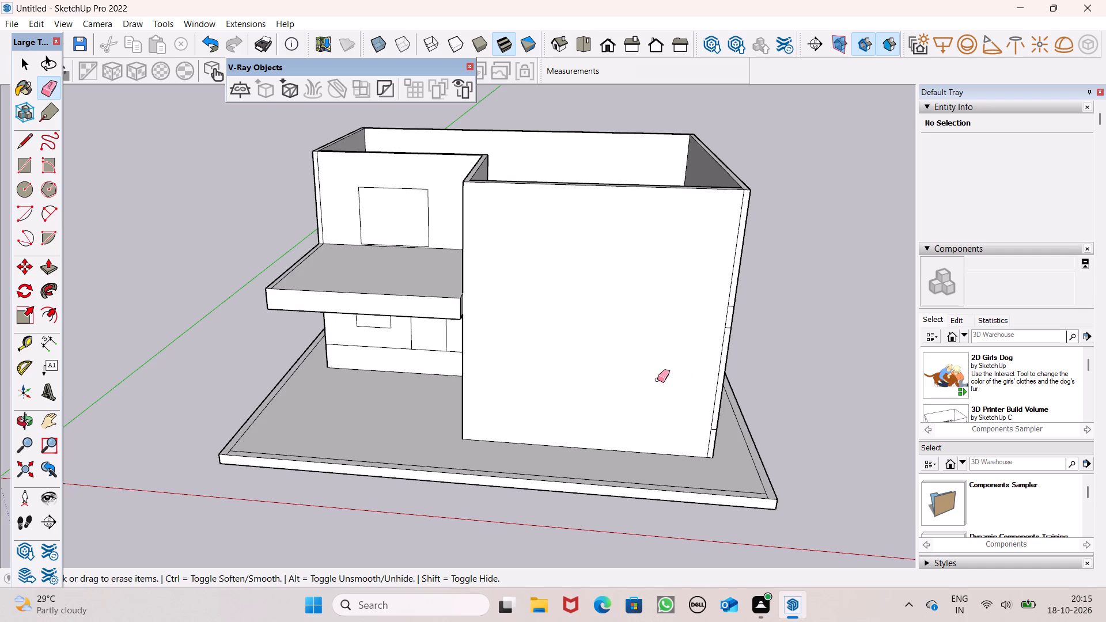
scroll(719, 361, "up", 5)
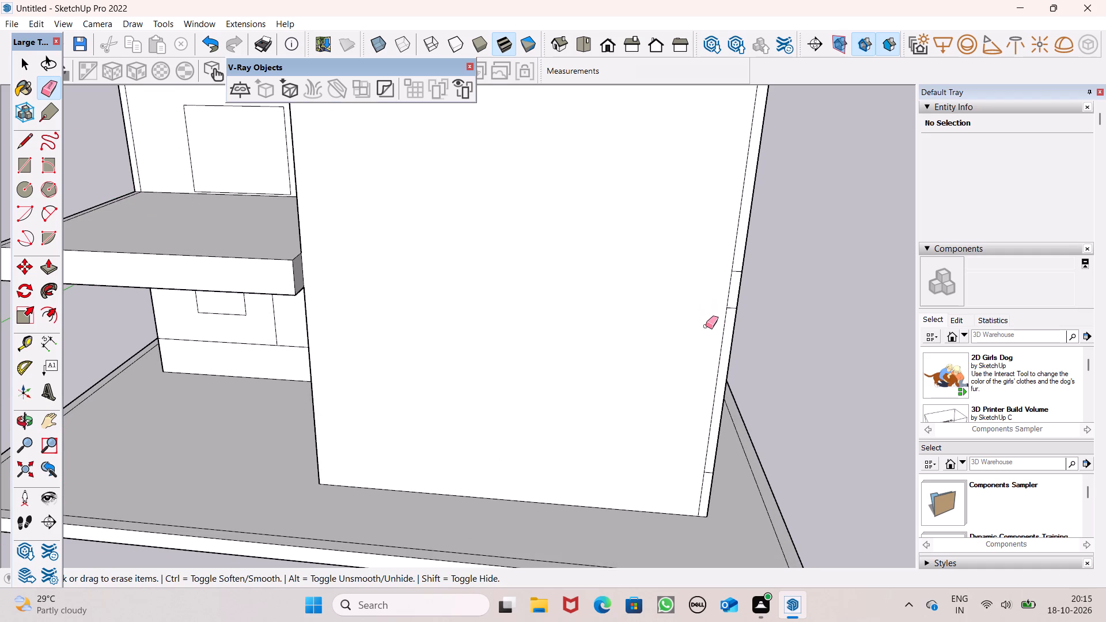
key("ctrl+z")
Erase the two short leftover band lines in the narrow strip at the main front wall's outer corner.
scroll(728, 308, "up", 5)
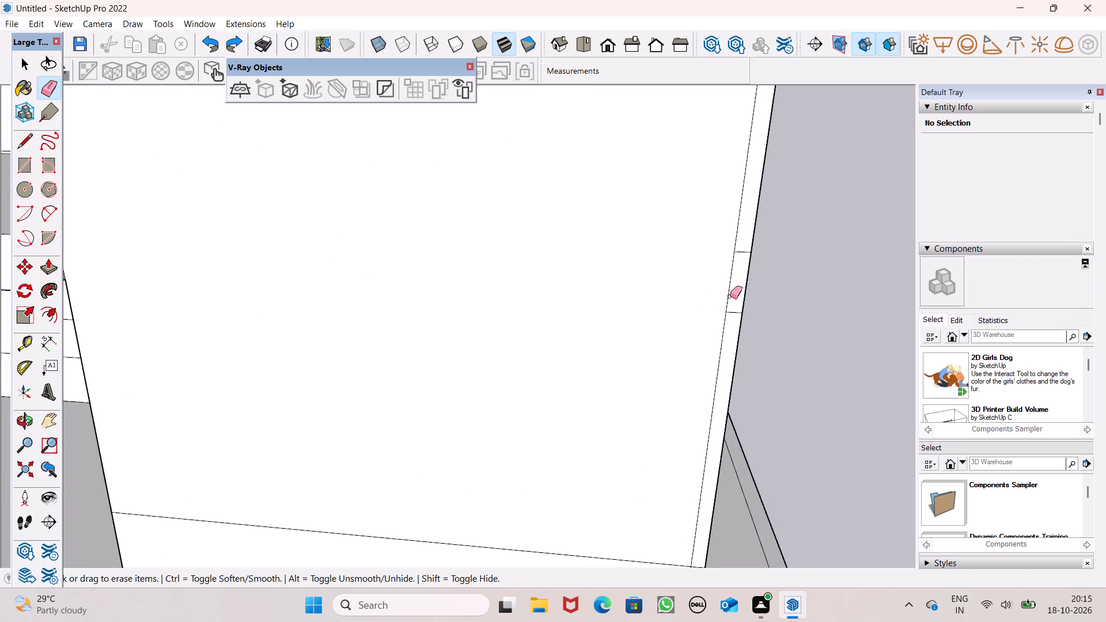
scroll(730, 296, "up", 2)
left_click(747, 246)
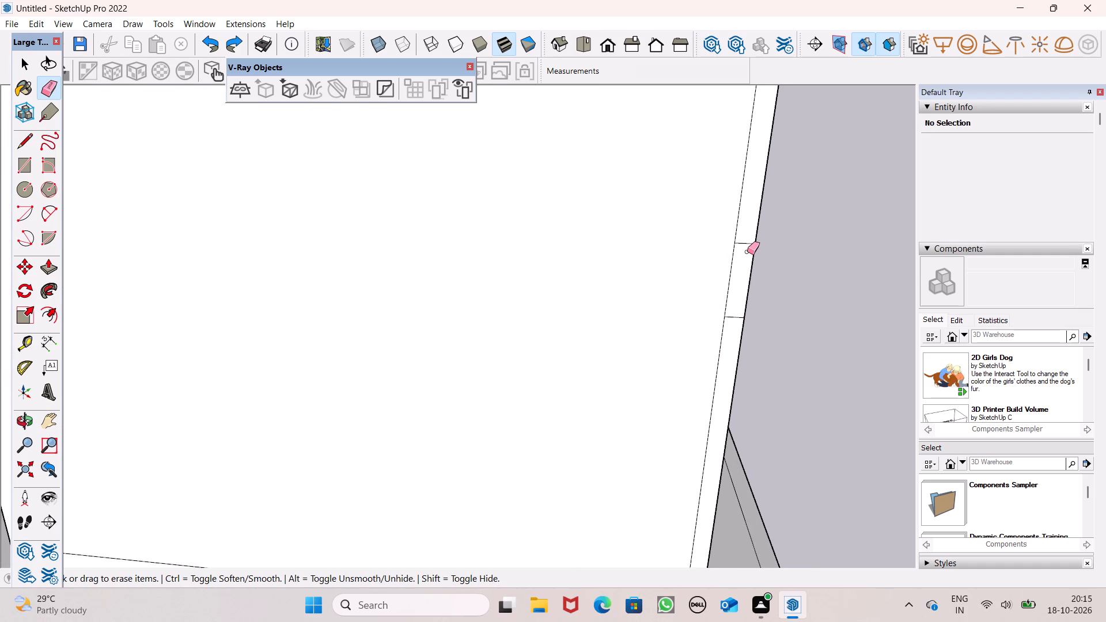
left_click(745, 241)
scroll(757, 249, "up", 6)
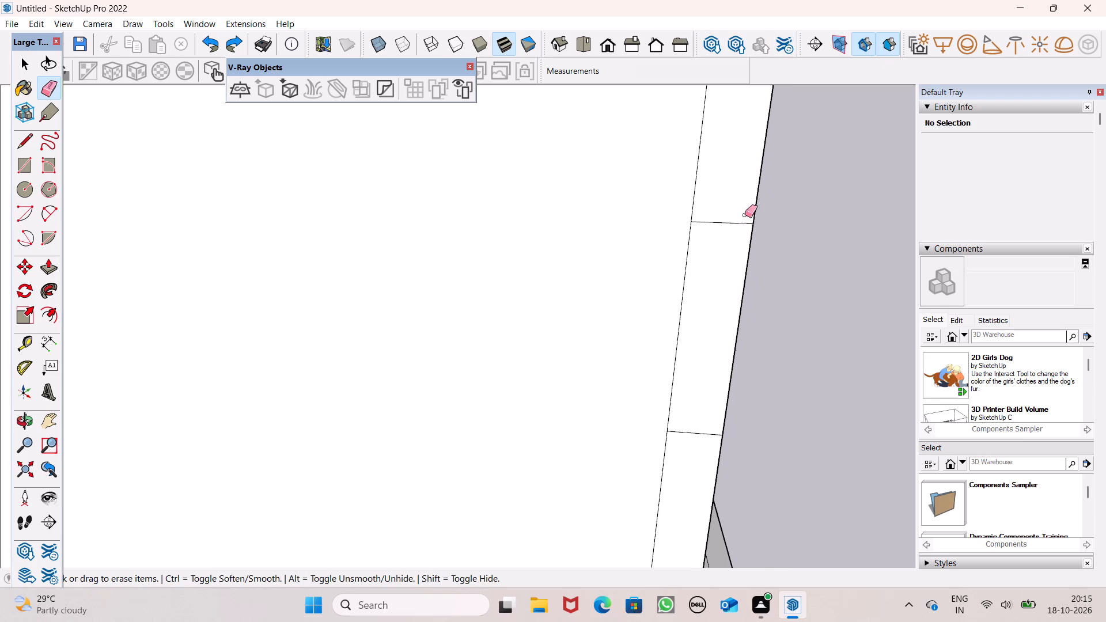
left_click_drag(680, 161, 684, 206)
left_click_drag(684, 206, 685, 194)
scroll(681, 141, "down", 12)
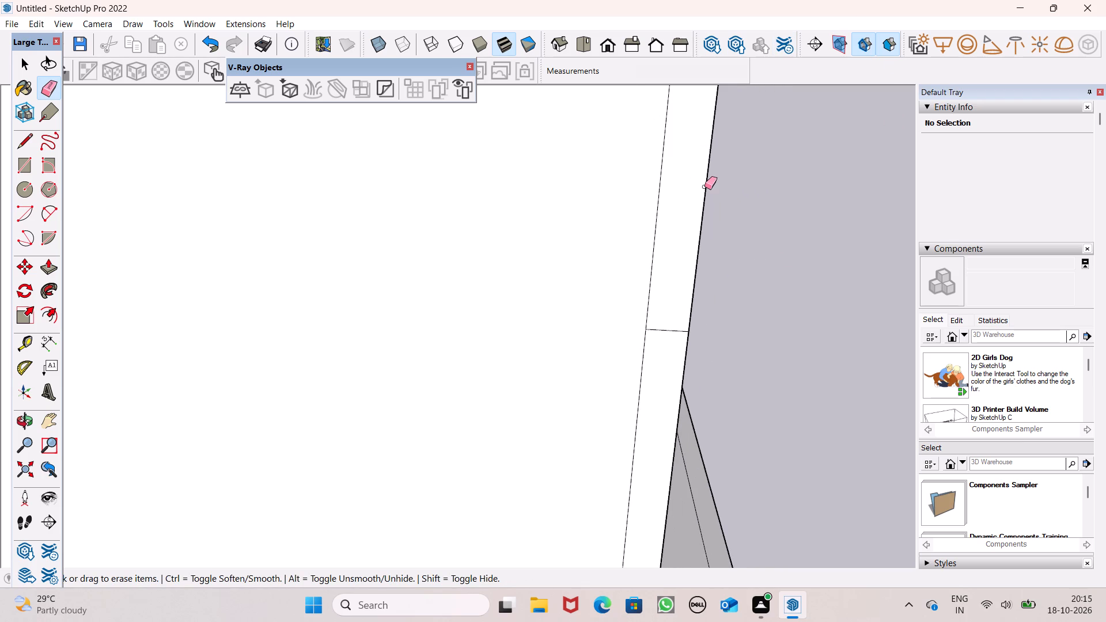
scroll(704, 188, "down", 2)
double_click(676, 295)
scroll(658, 240, "down", 13)
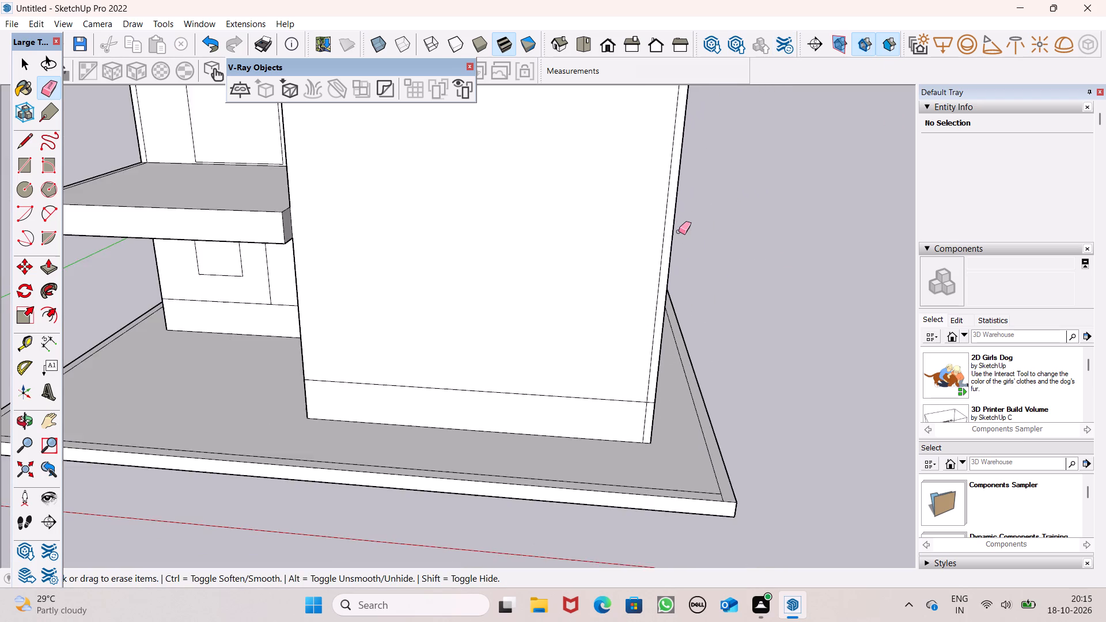
scroll(679, 232, "down", 7)
Draw a 25' vertical line down the main front wall from its top edge to its bottom edge.
middle_click_drag(632, 249, 655, 255)
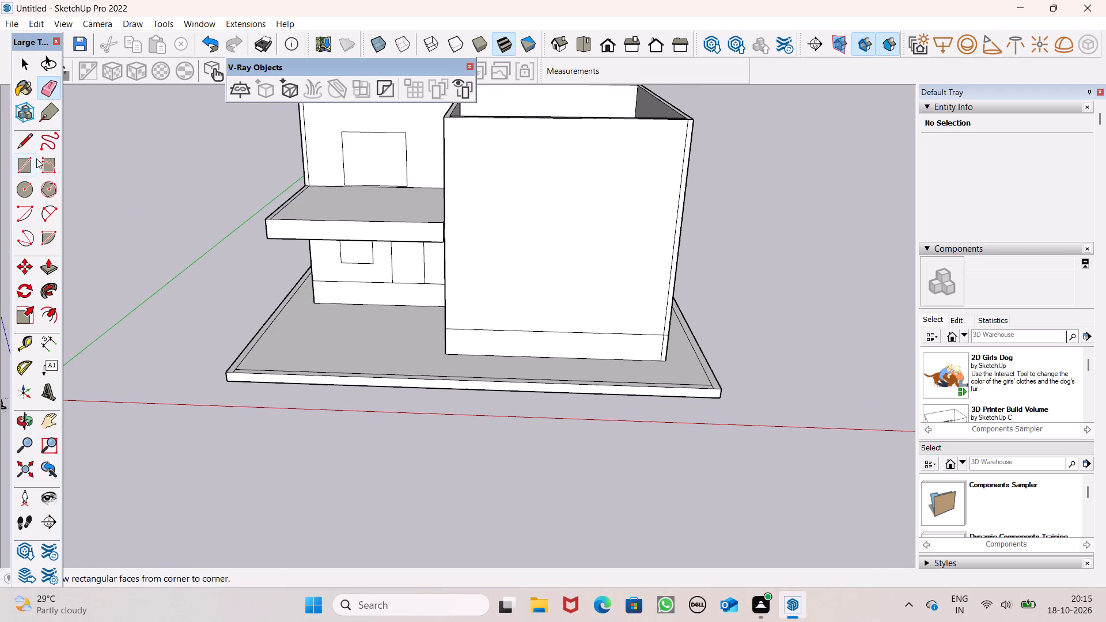
left_click(28, 132)
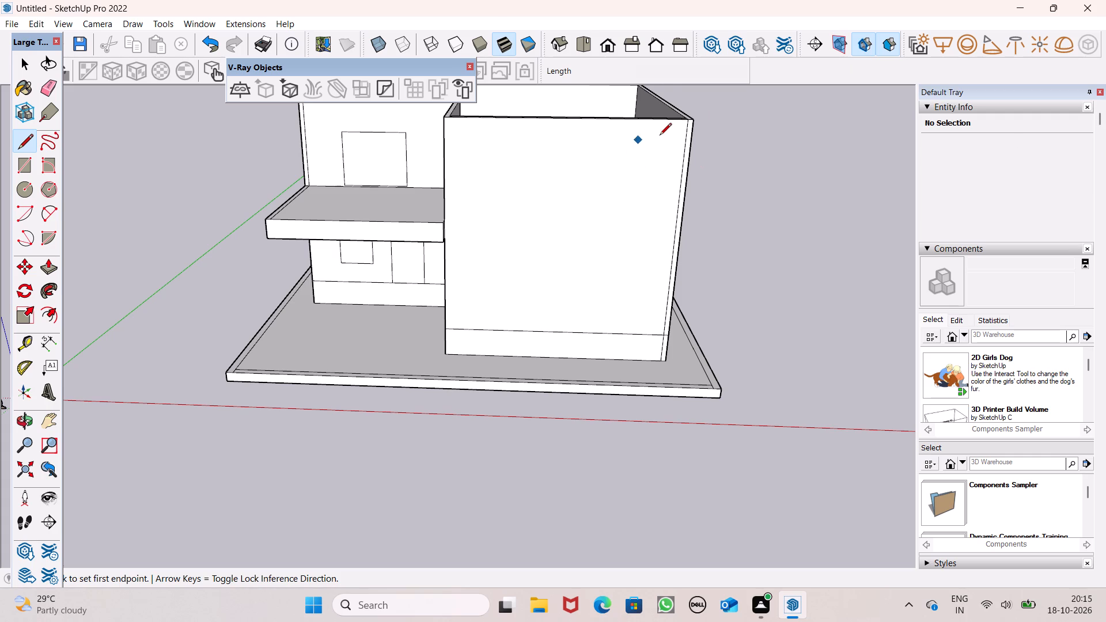
scroll(669, 136, "up", 4)
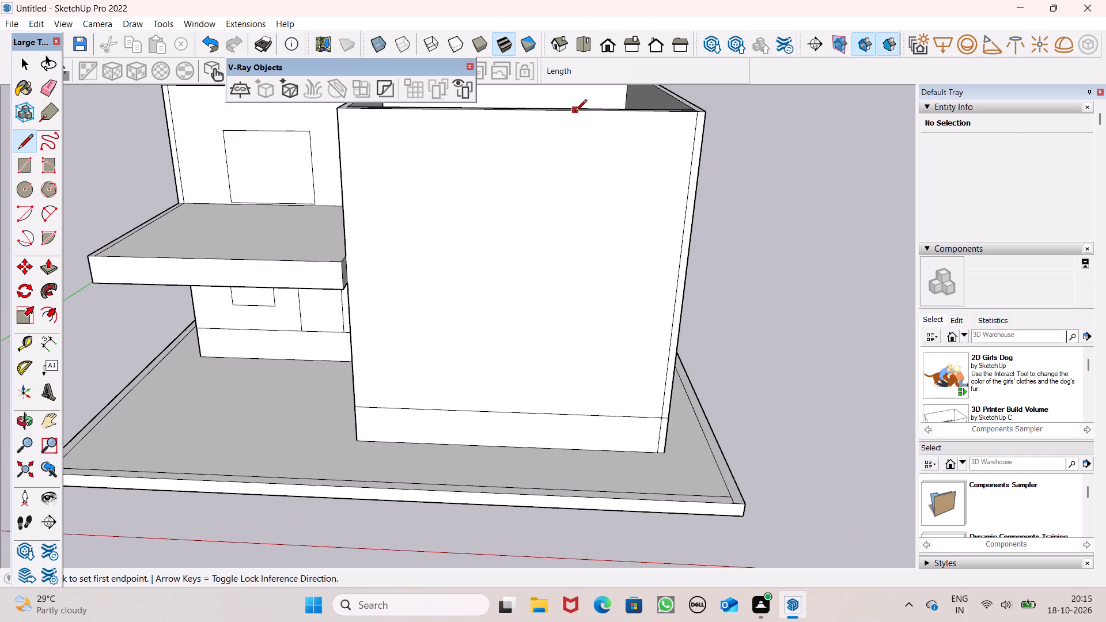
left_click(579, 114)
left_click(562, 454)
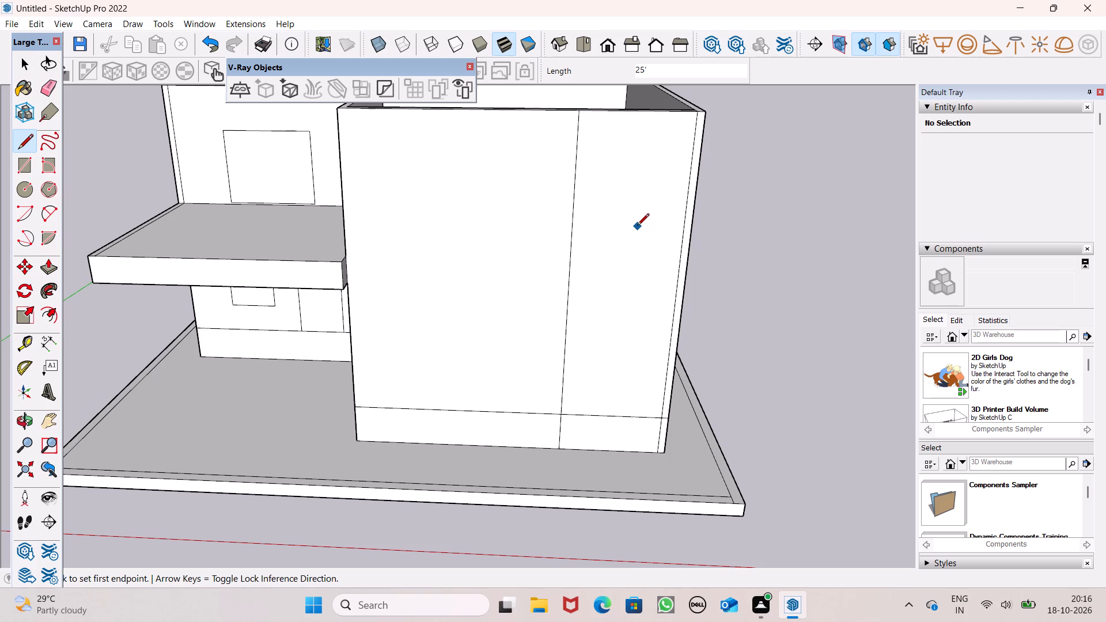
Draw an L-shaped strip outline from the main front wall's top edge, its foot crossing the 25' line and its outer vertical about 17' 7".
left_click(644, 115)
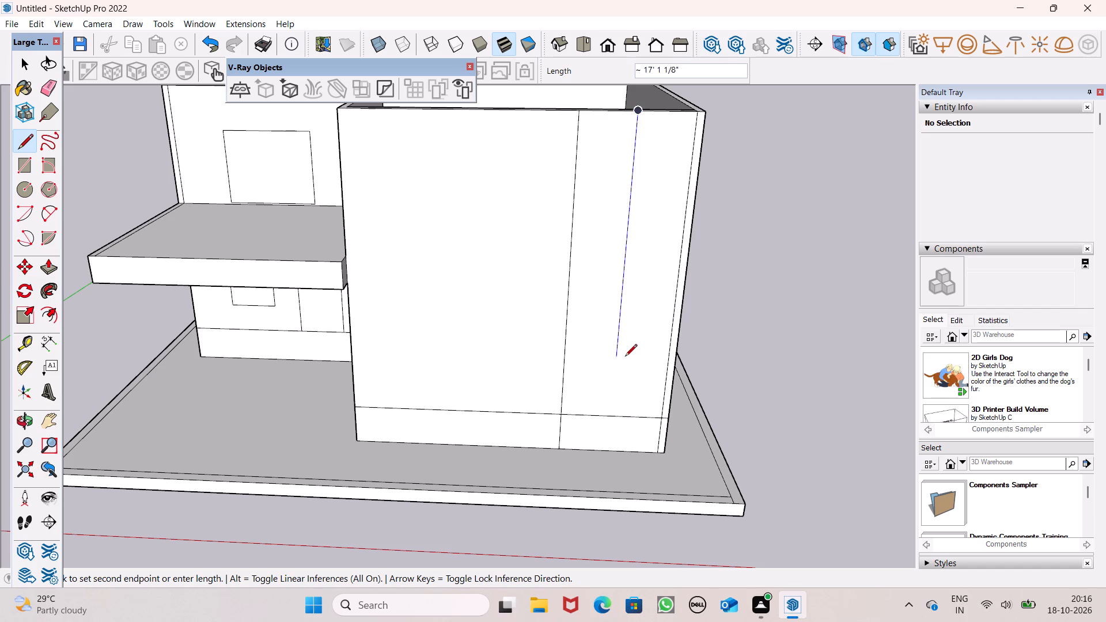
scroll(629, 327, "down", 1)
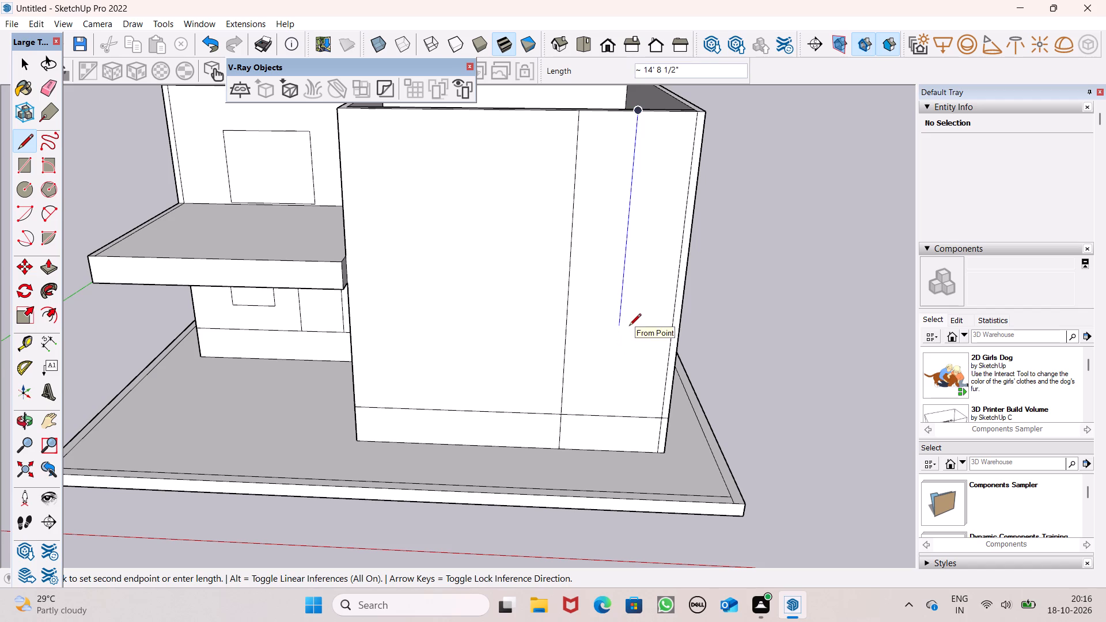
double_click(626, 331)
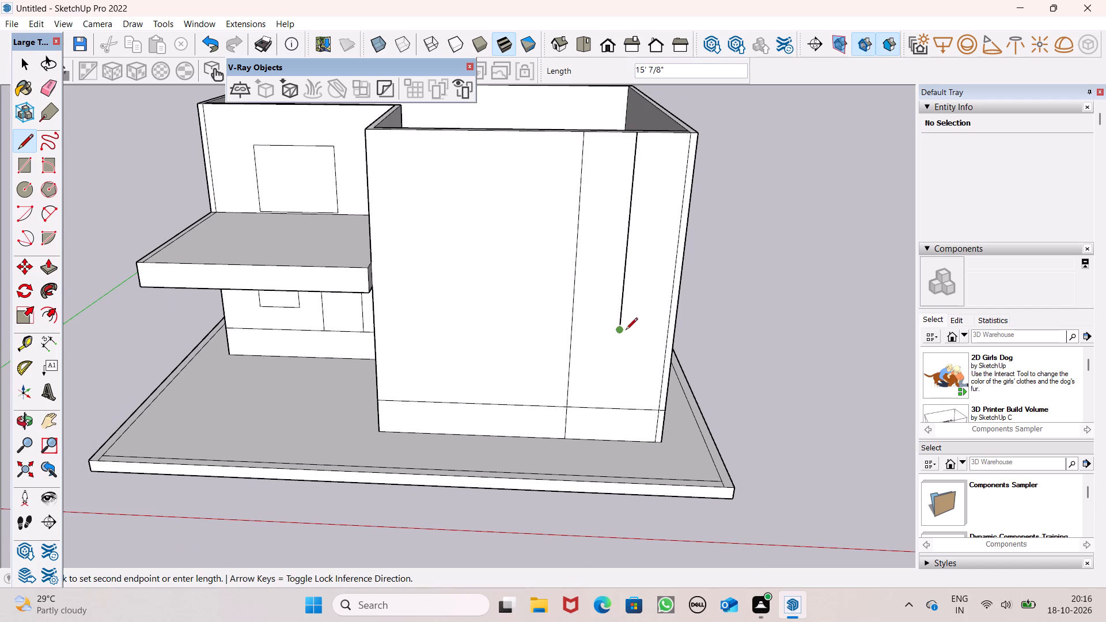
left_click(535, 325)
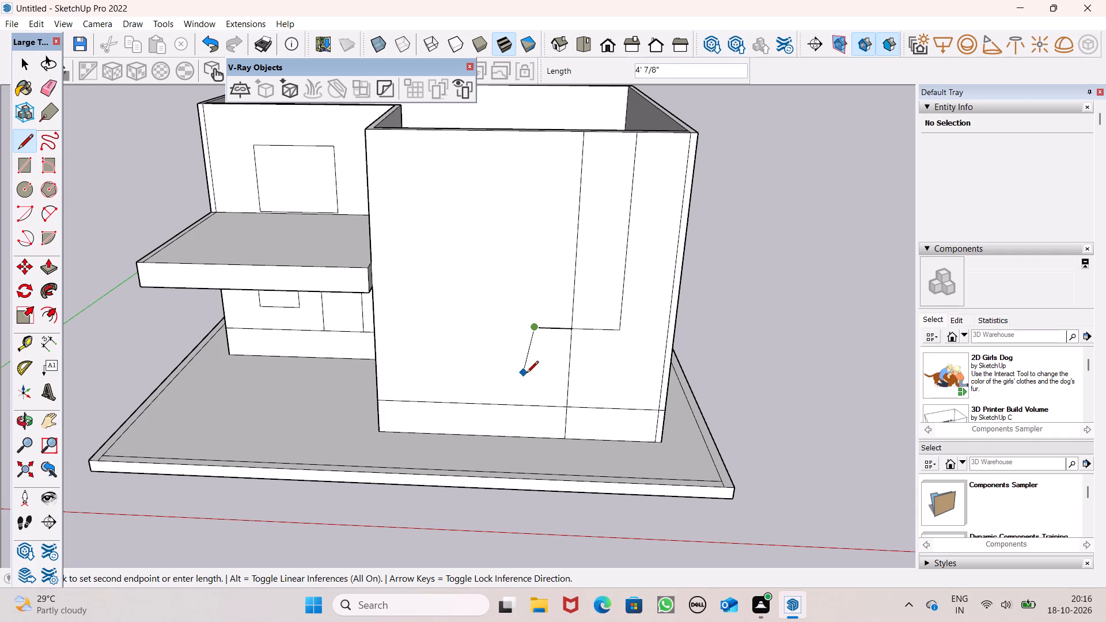
scroll(528, 374, "up", 4)
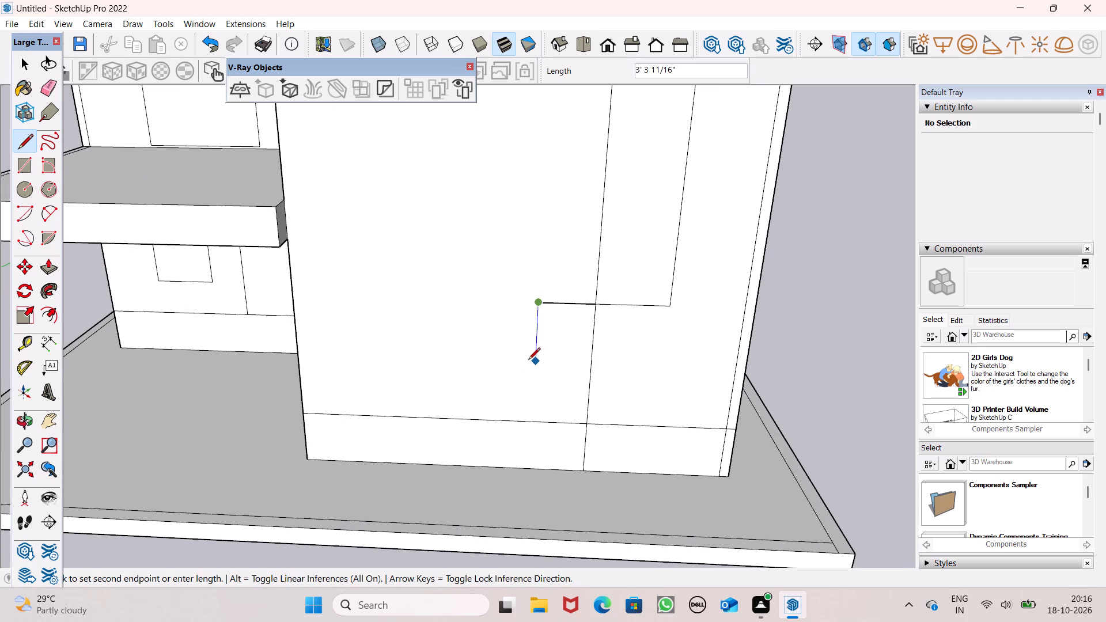
left_click(528, 347)
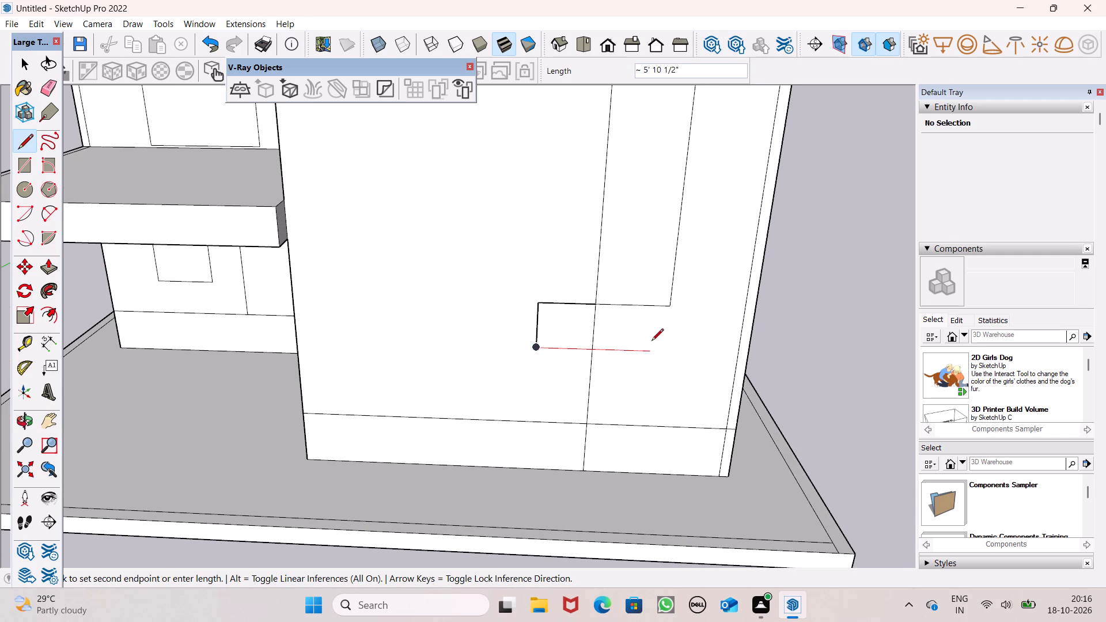
left_click(680, 344)
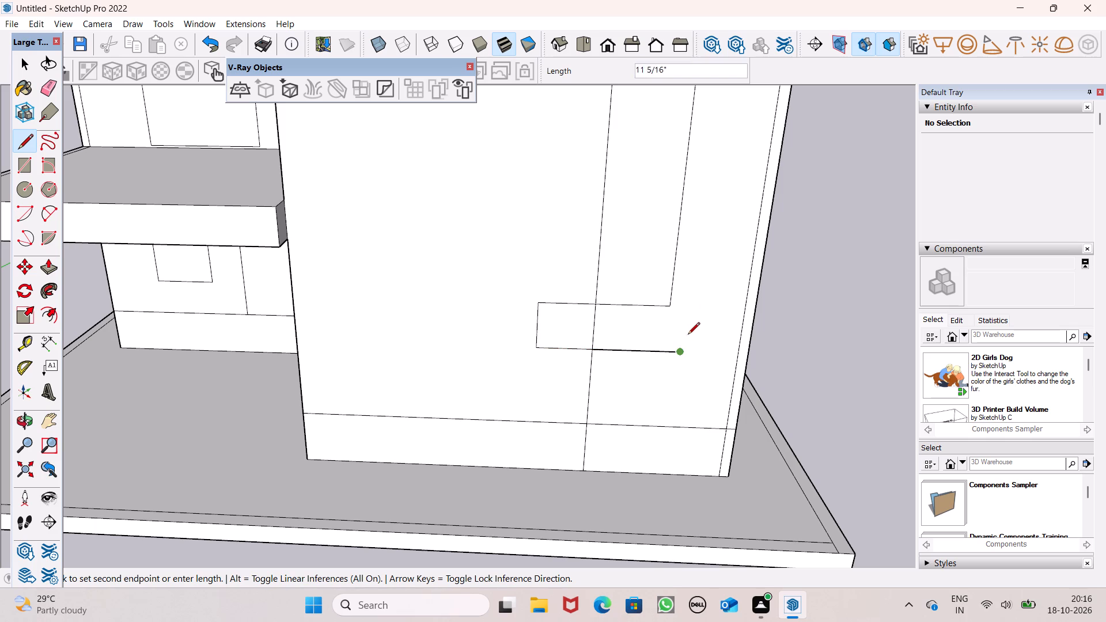
scroll(671, 246, "down", 7)
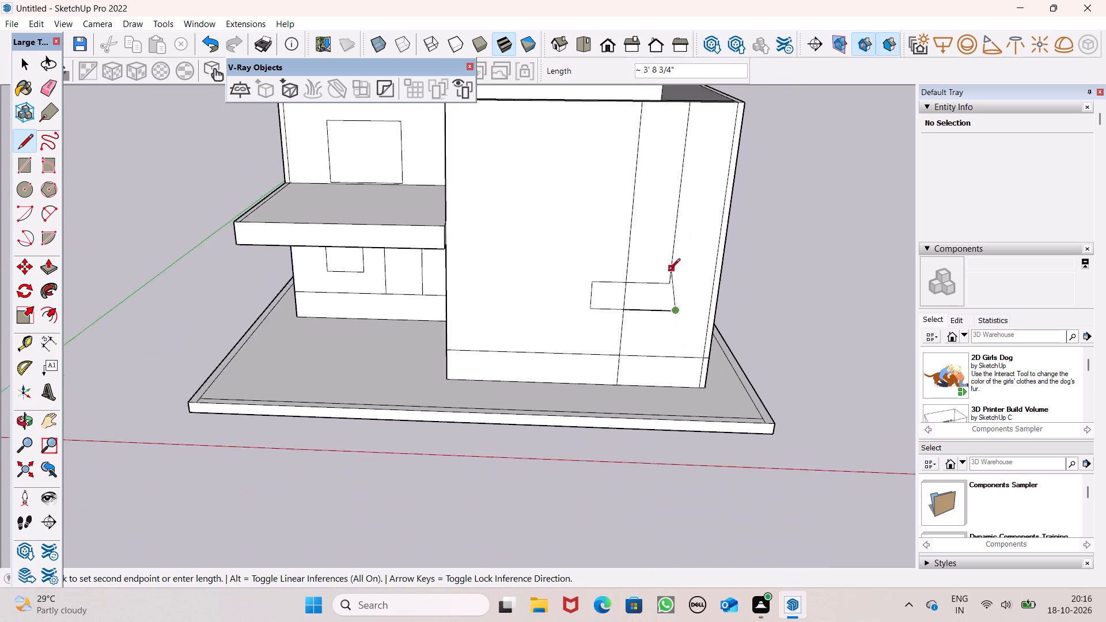
scroll(668, 271, "down", 2)
scroll(697, 199, "up", 6)
scroll(692, 143, "up", 5)
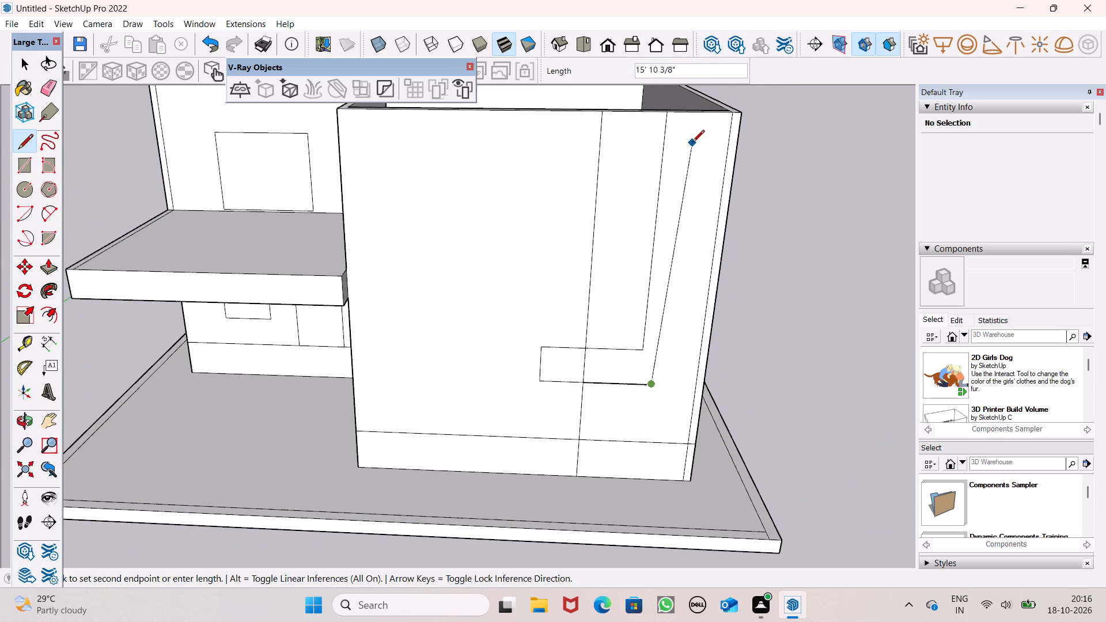
scroll(692, 143, "up", 1)
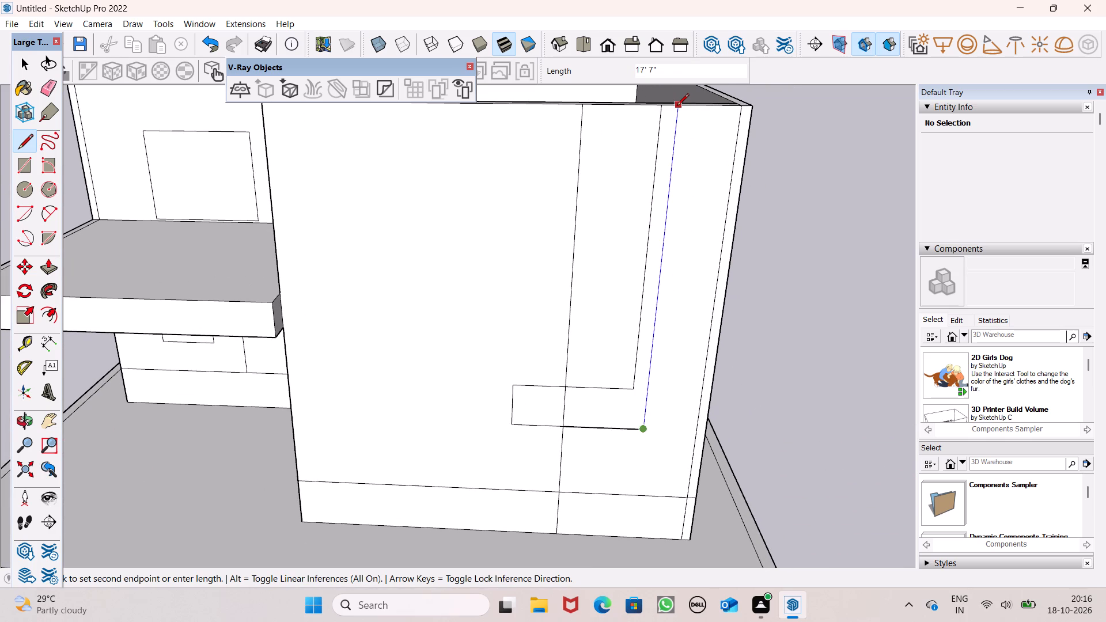
left_click(677, 107)
key("space")
scroll(809, 177, "down", 1)
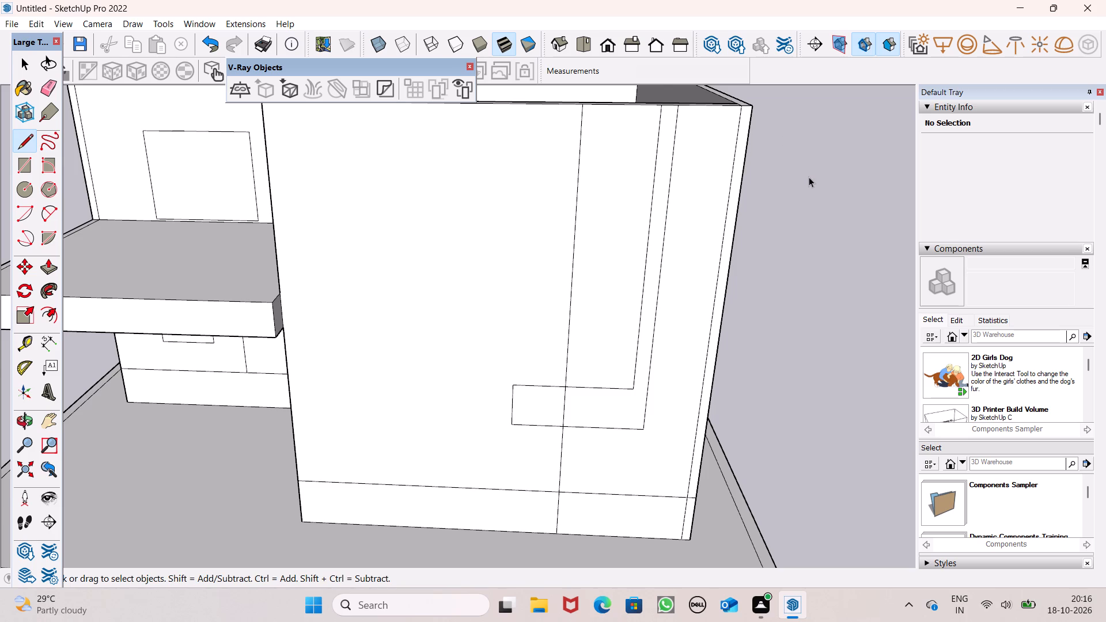
Look over the building from the front, above, the side and the rear to check the facade and slab.
scroll(809, 177, "down", 2)
middle_click_drag(815, 278, 821, 262)
scroll(821, 262, "up", 1)
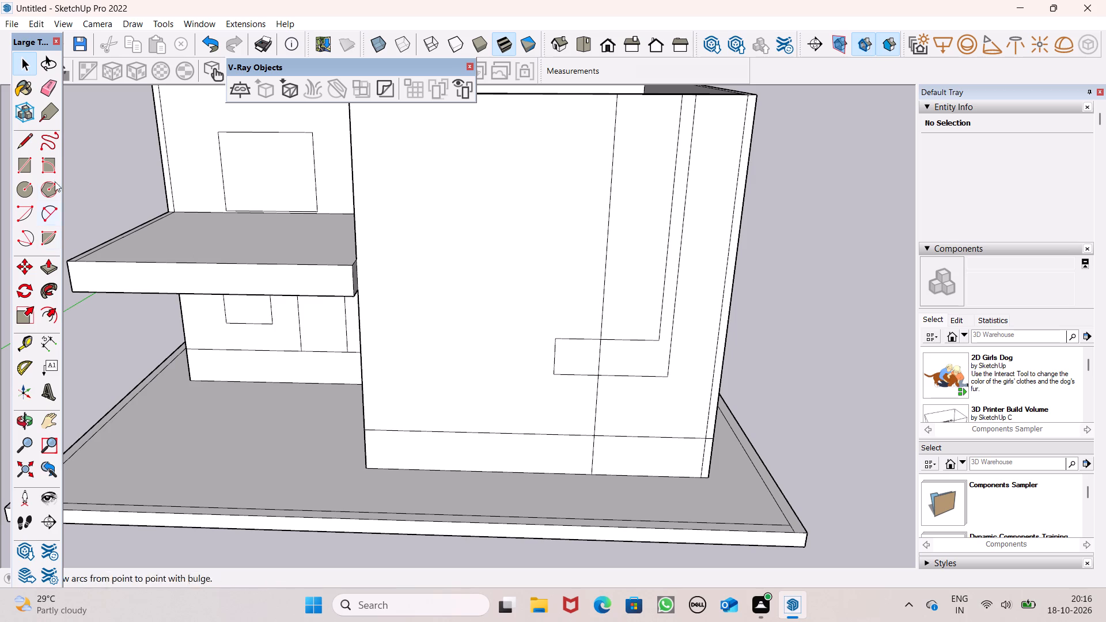
left_click(29, 139)
scroll(207, 293, "down", 4)
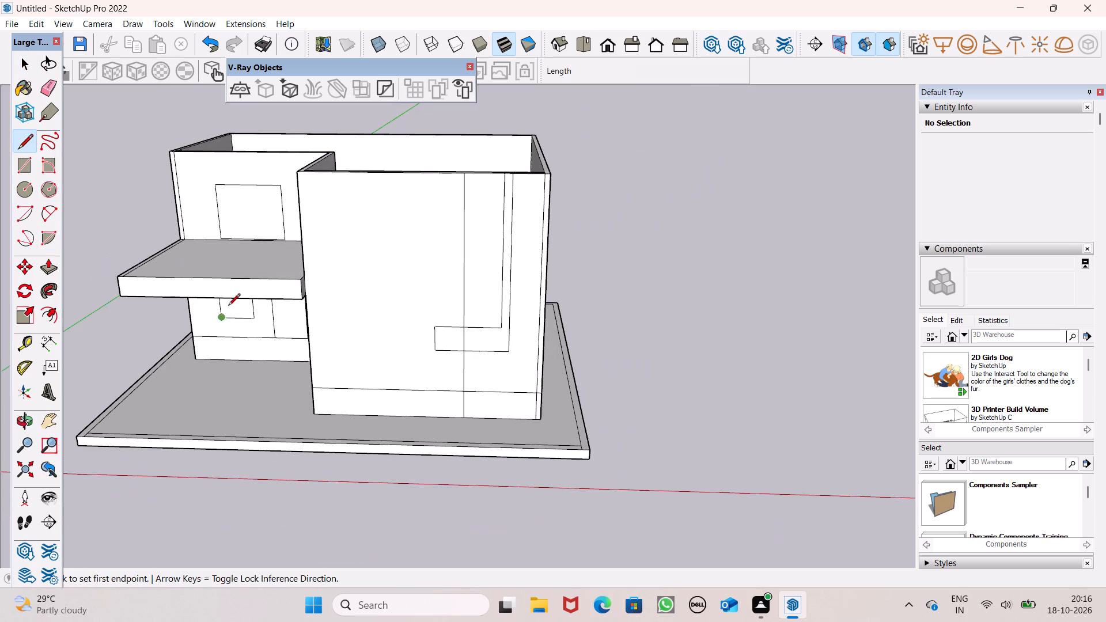
scroll(266, 295, "down", 3)
middle_click_drag(300, 312, 372, 352)
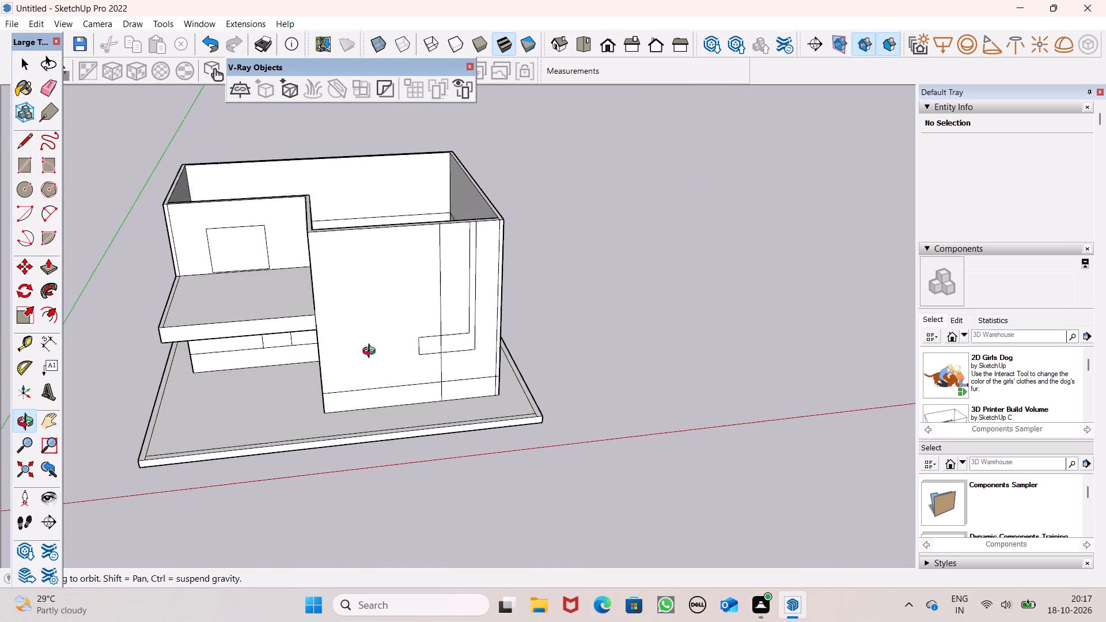
middle_click_drag(372, 352, 362, 330)
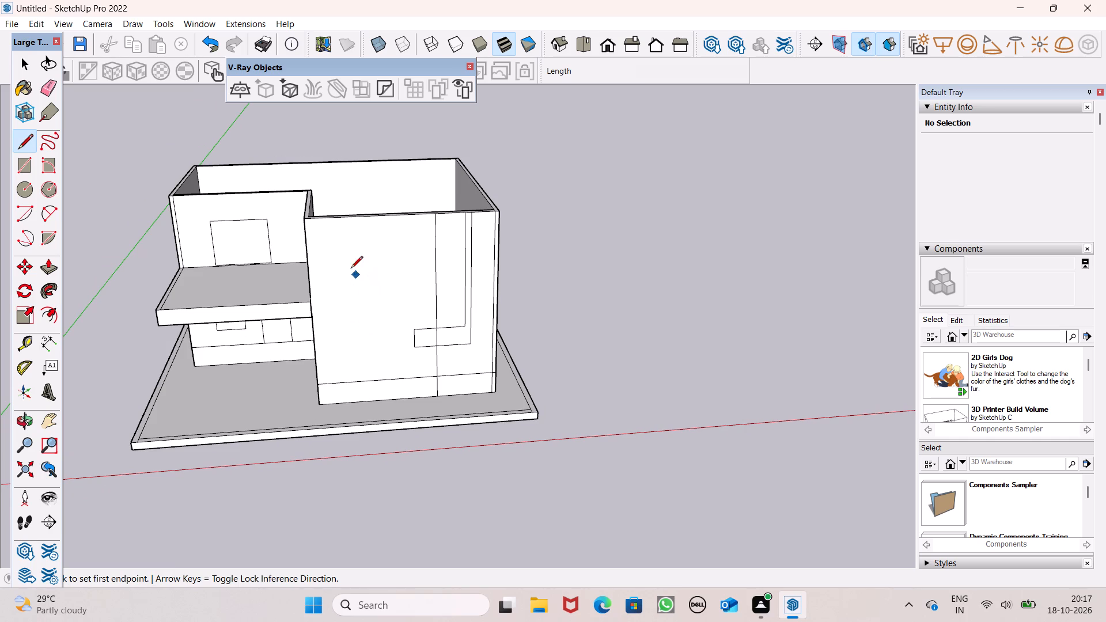
scroll(290, 182, "down", 2)
middle_click_drag(297, 181, 298, 299)
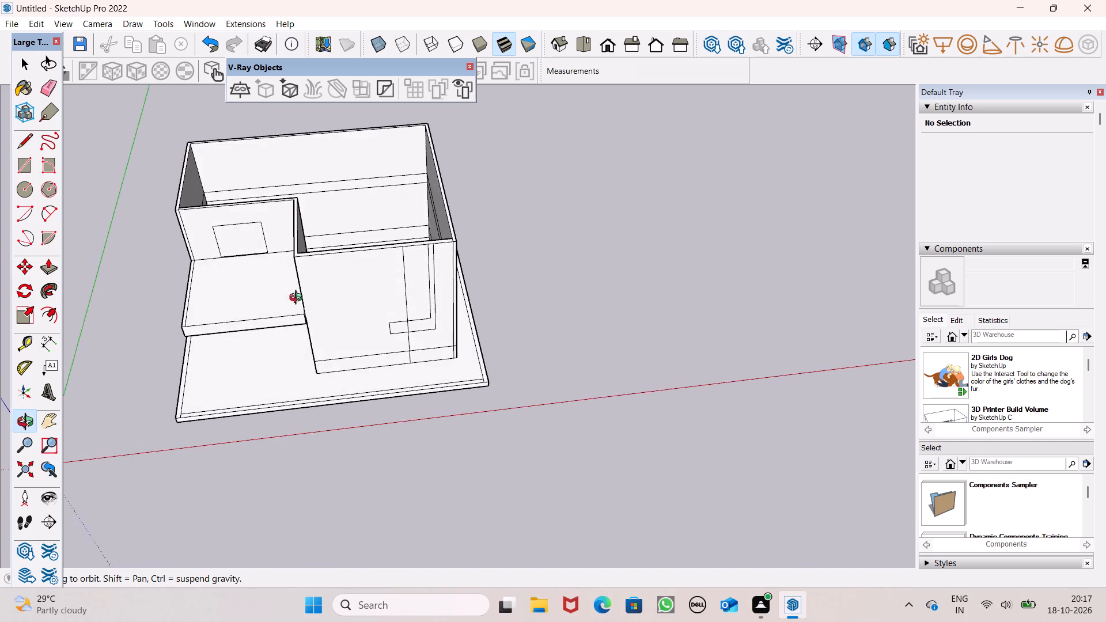
middle_click_drag(298, 299, 258, 365)
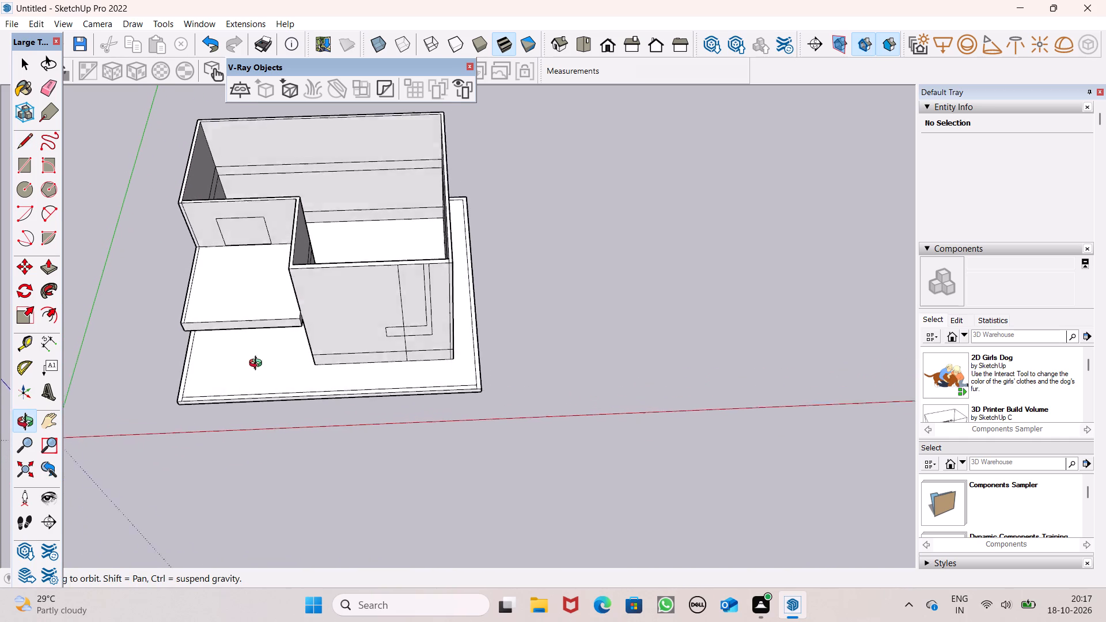
middle_click_drag(258, 365, 253, 374)
middle_click_drag(314, 283, 304, 198)
scroll(310, 249, "up", 1)
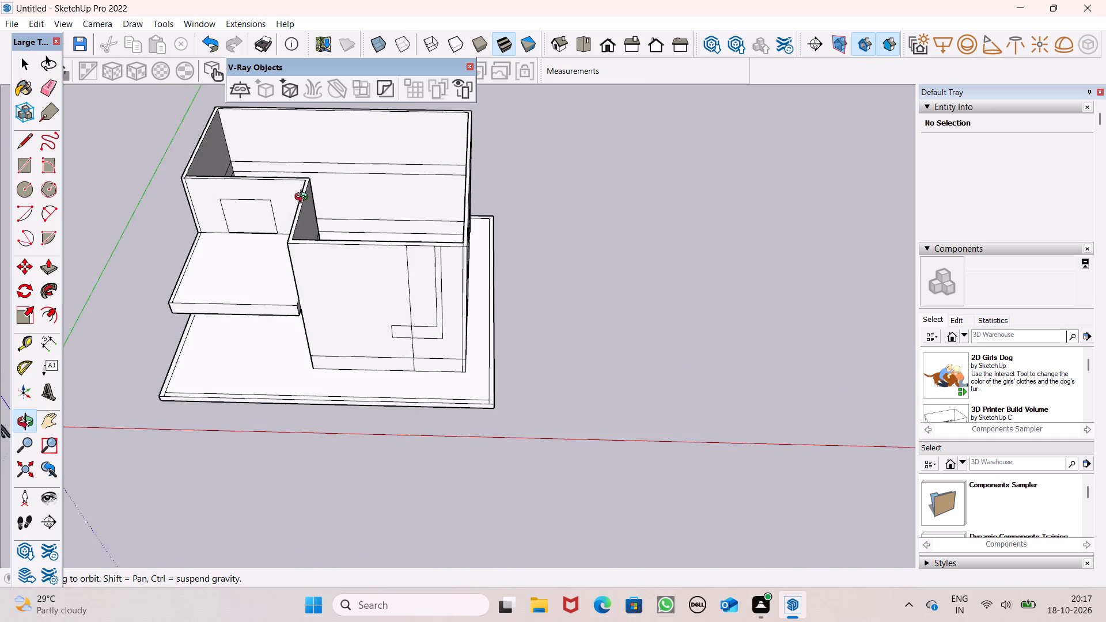
middle_click_drag(304, 198, 358, 97)
scroll(268, 304, "up", 1)
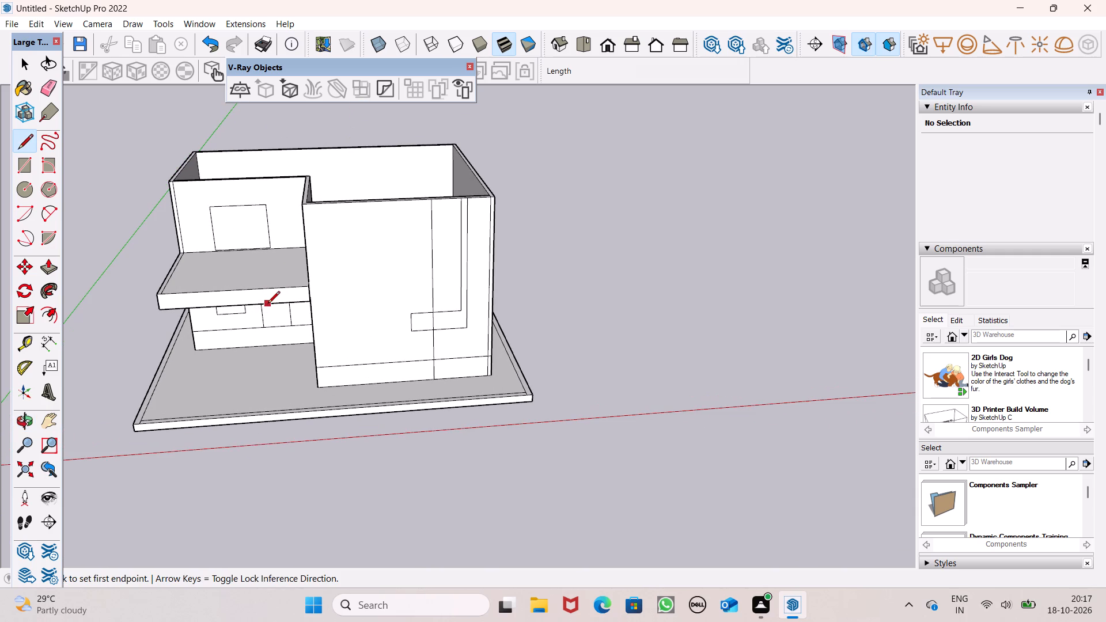
middle_click_drag(267, 357, 245, 447)
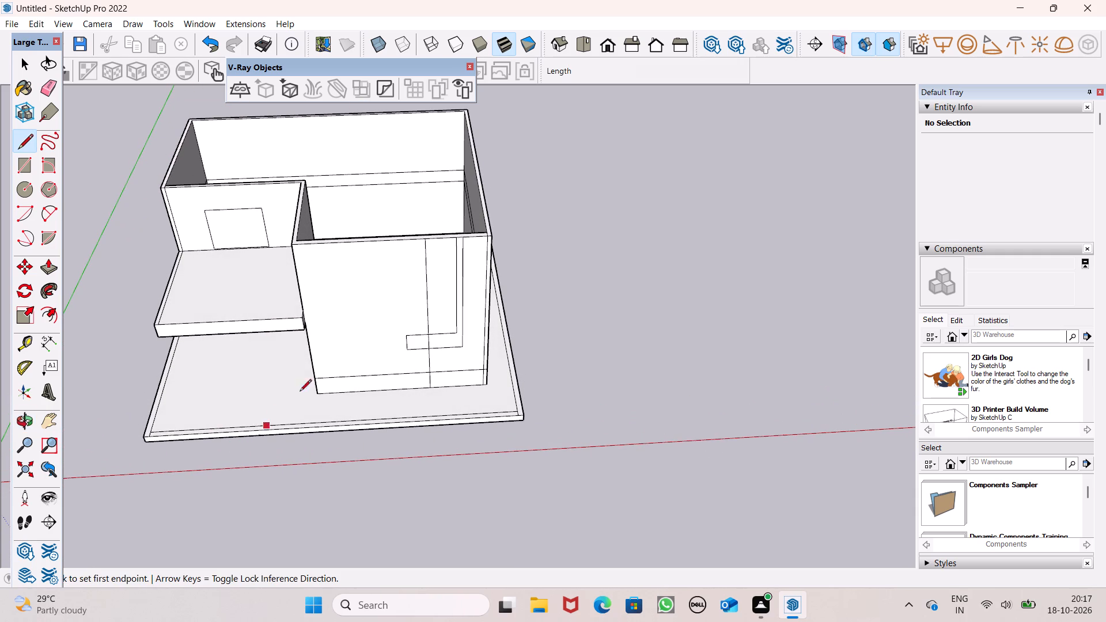
scroll(501, 282, "down", 1)
middle_click_drag(565, 335, 207, 406)
middle_click_drag(623, 275, 608, 301)
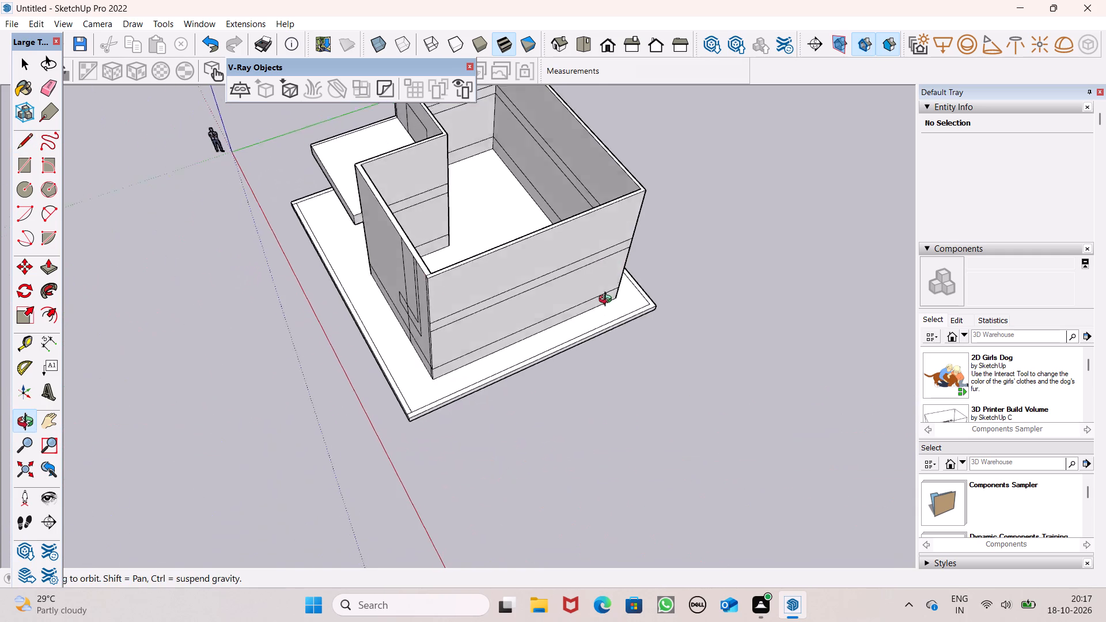
middle_click_drag(608, 301, 180, 311)
scroll(518, 329, "up", 1)
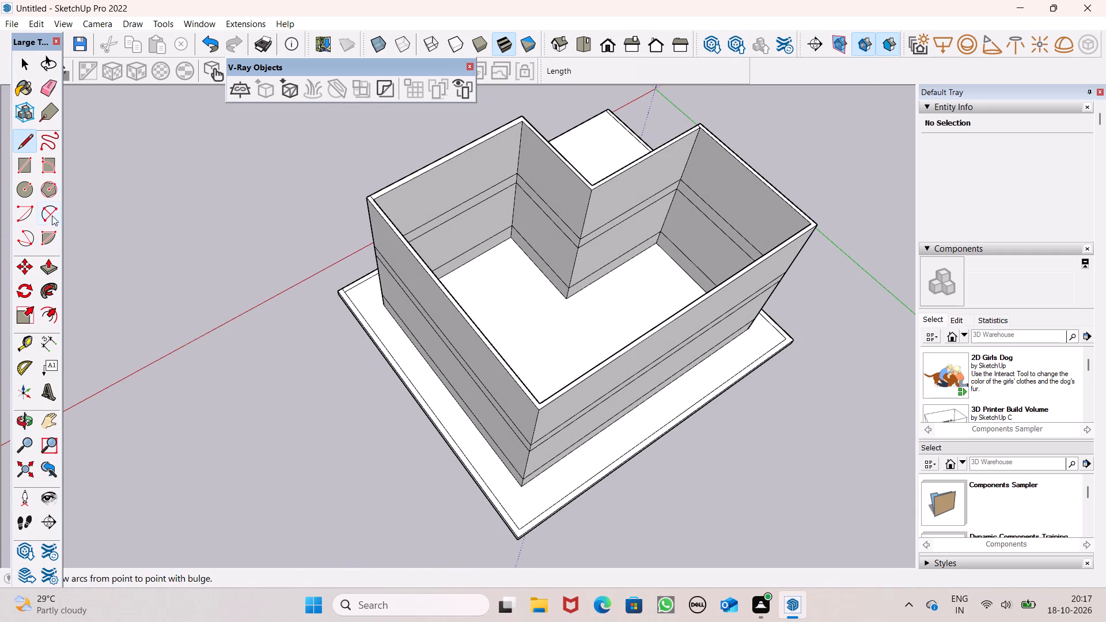
middle_click_drag(288, 302, 641, 220)
scroll(423, 309, "up", 1)
middle_click_drag(423, 309, 599, 283)
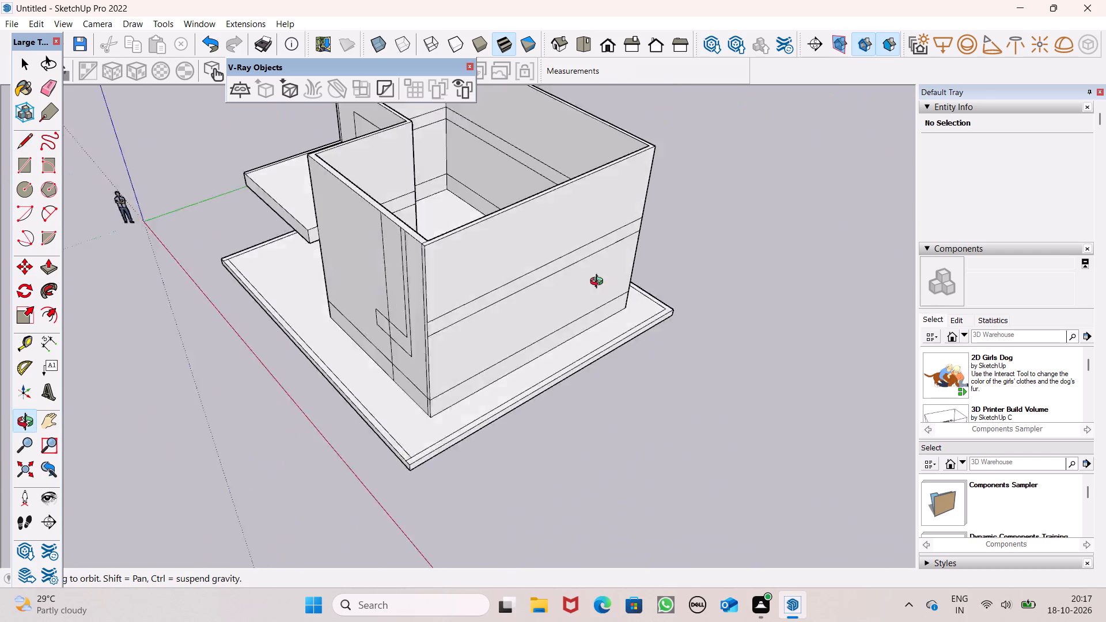
middle_click_drag(599, 283, 763, 199)
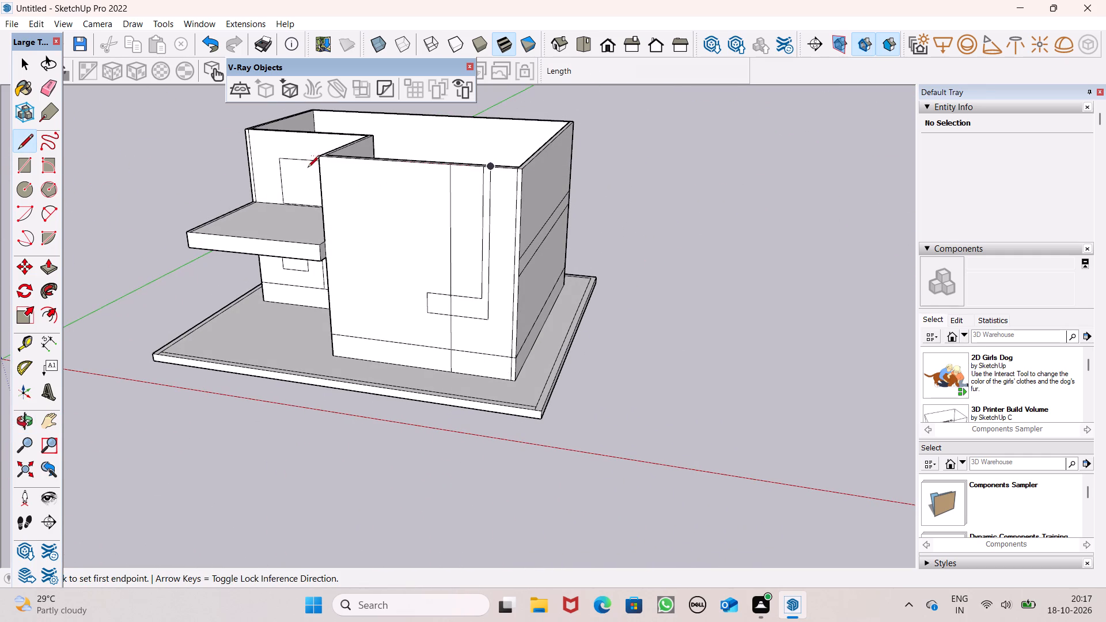
scroll(440, 184, "down", 1)
middle_click_drag(448, 210, 558, 259)
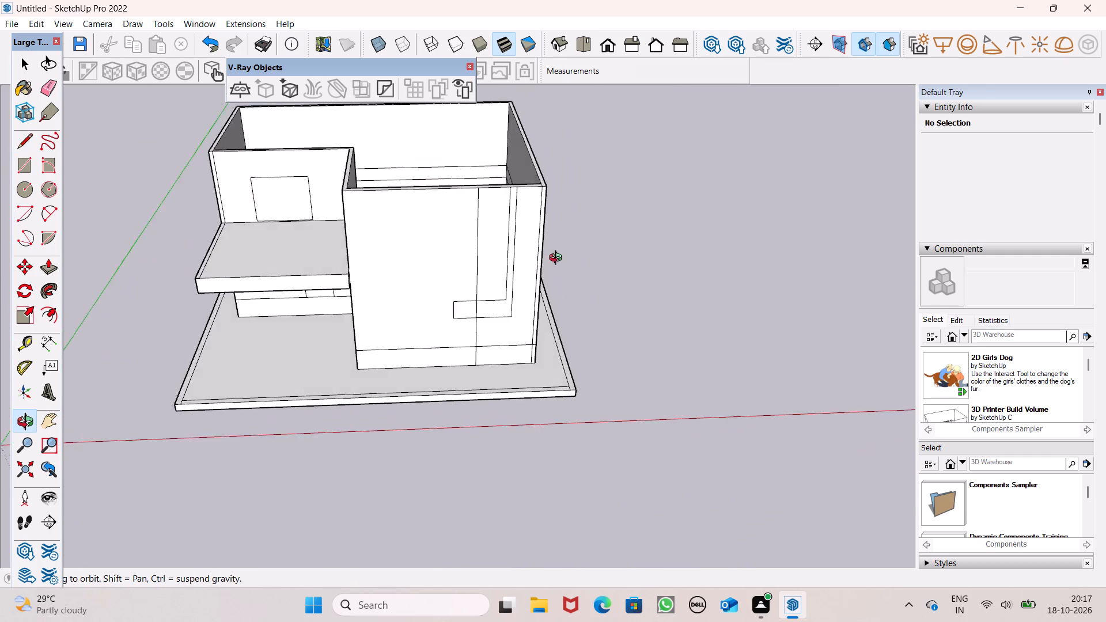
middle_click_drag(558, 259, 624, 328)
Extend the projecting floor slab by pulling its front face outward, finishing with a pull of about 1'.
scroll(396, 354, "up", 7)
middle_click_drag(373, 358, 268, 373)
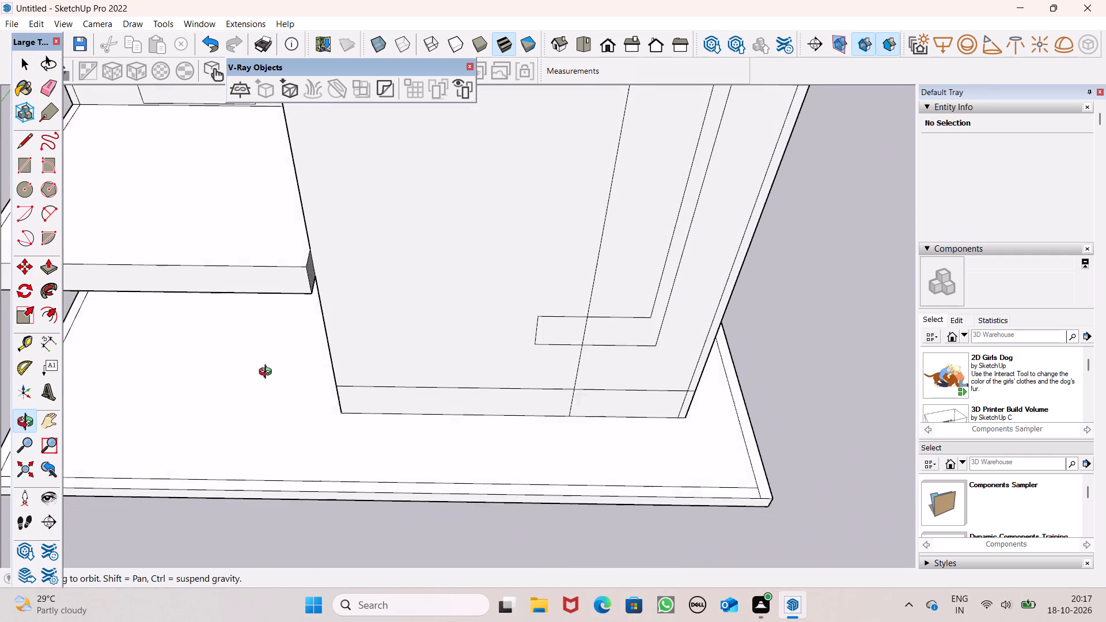
middle_click_drag(268, 373, 248, 379)
left_click(46, 271)
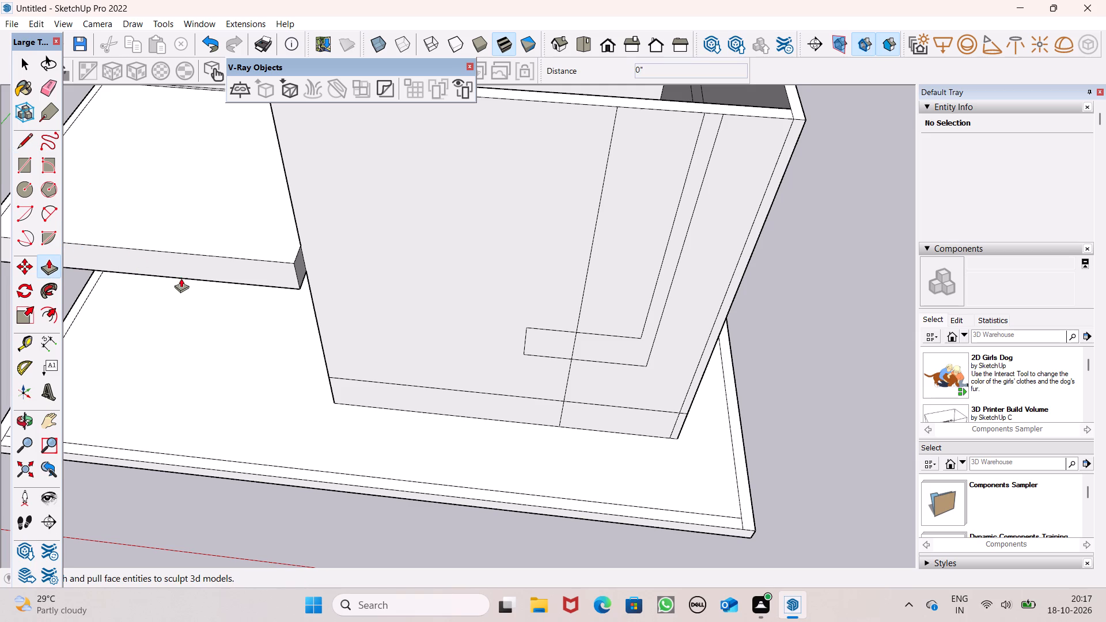
left_click_drag(185, 274, 185, 296)
left_click(185, 296)
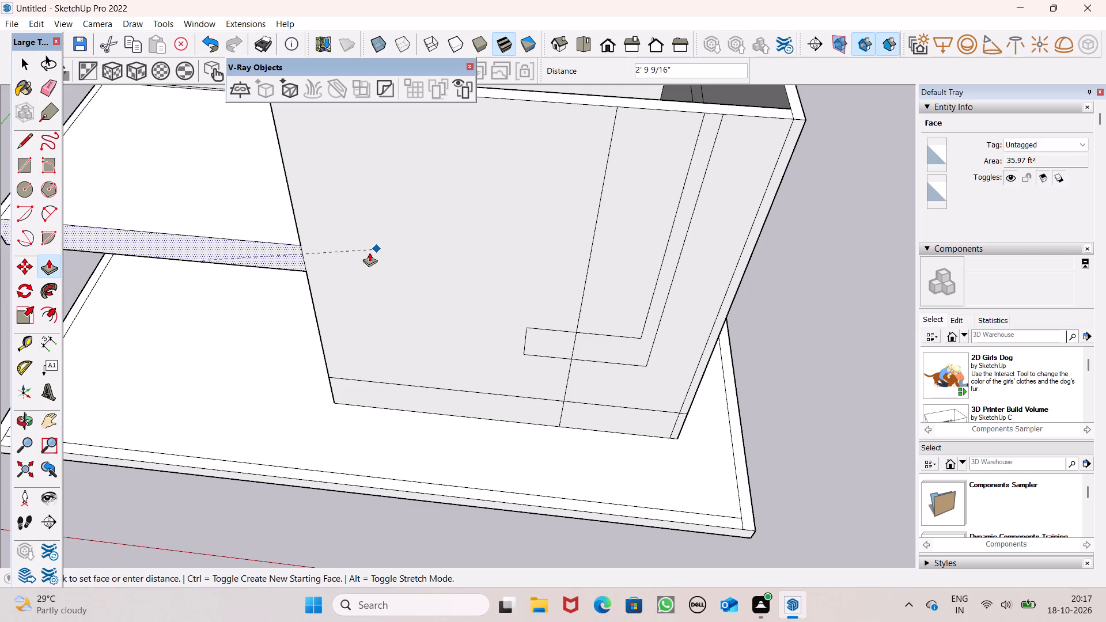
left_click(211, 323)
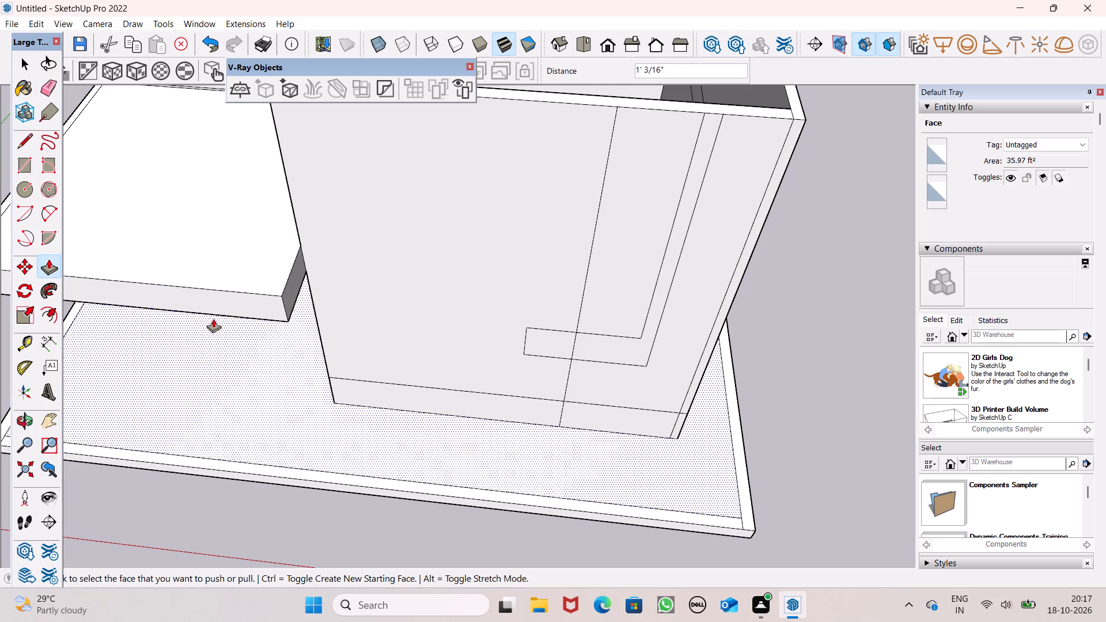
key("space")
Review the extended floor slab and the whole building from front, side and raised viewpoints.
scroll(392, 290, "down", 5)
middle_click_drag(393, 290, 404, 220)
left_click(722, 278)
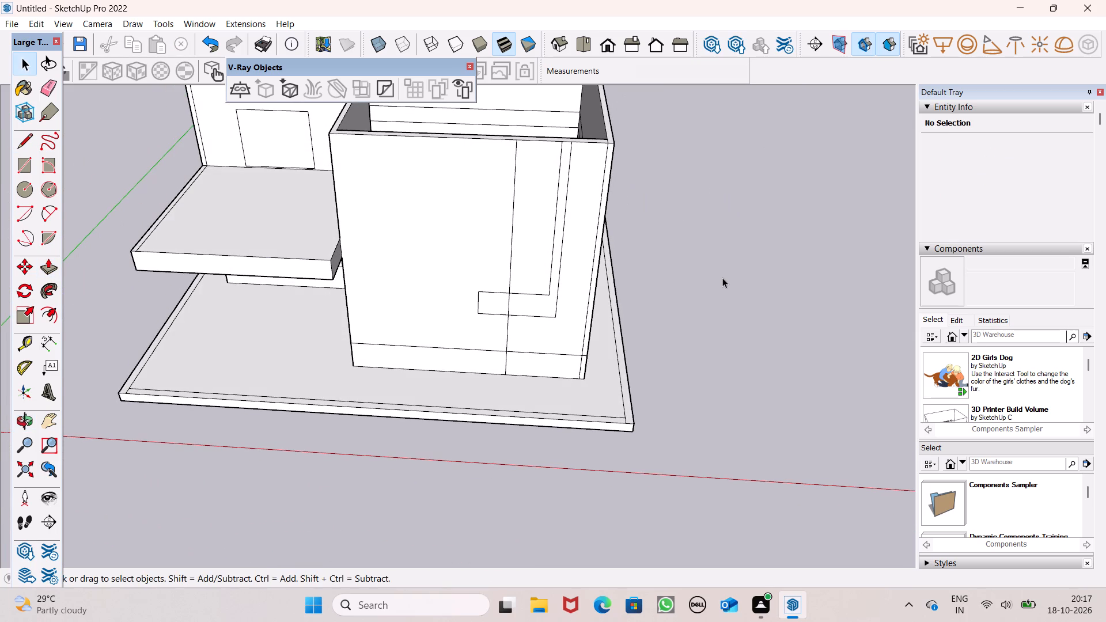
scroll(617, 361, "down", 5)
middle_click_drag(505, 214, 503, 77)
scroll(511, 119, "up", 2)
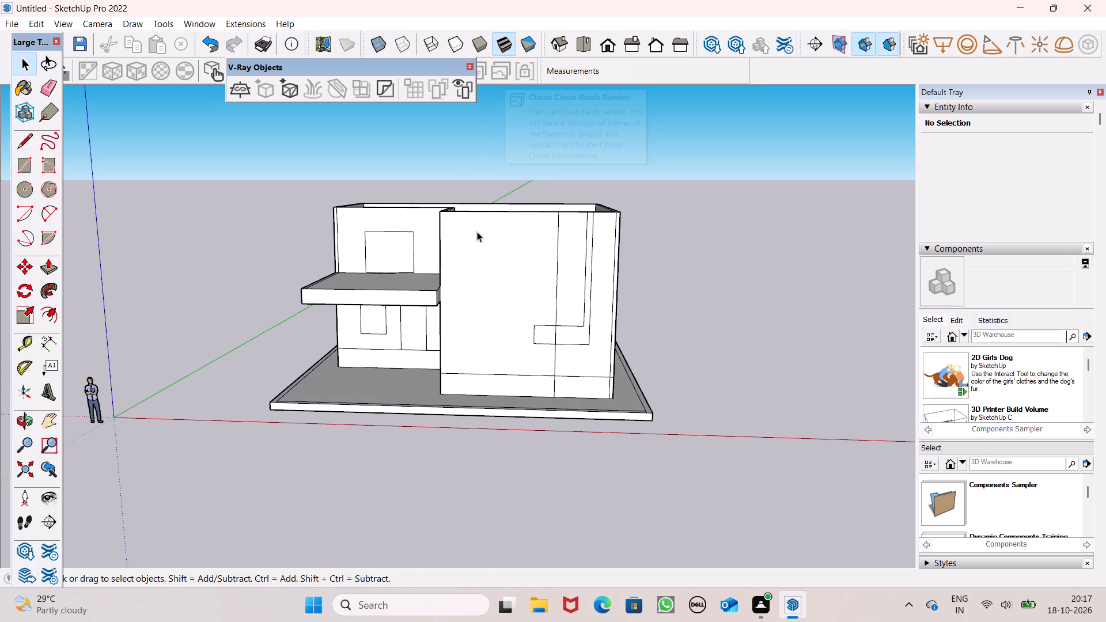
scroll(477, 232, "down", 1)
middle_click_drag(539, 267, 570, 285)
scroll(588, 282, "up", 1)
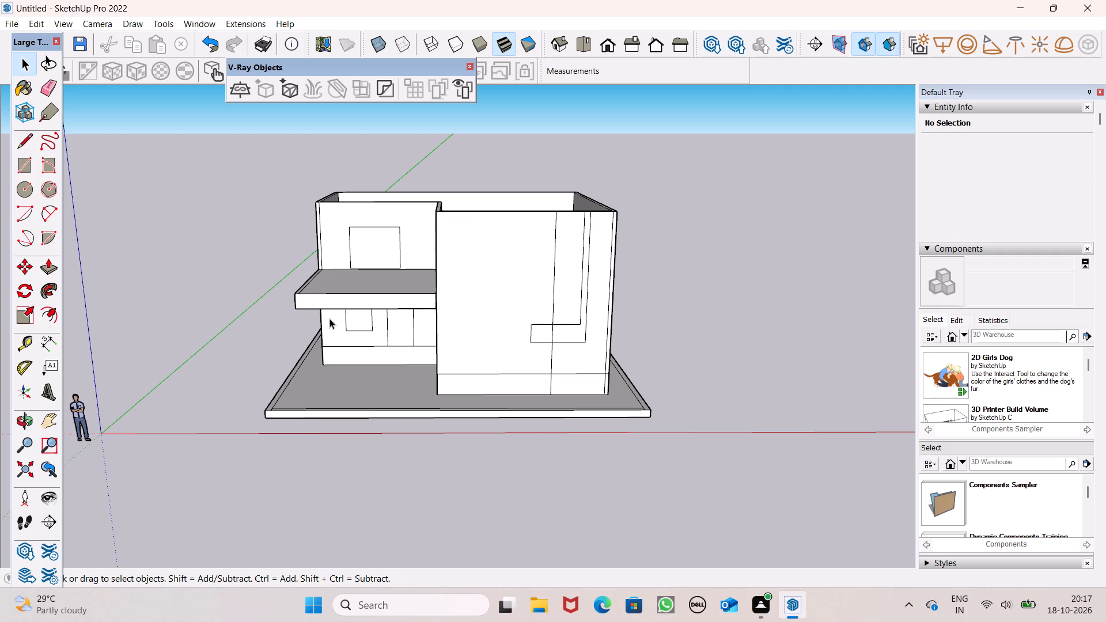
middle_click_drag(361, 242, 362, 255)
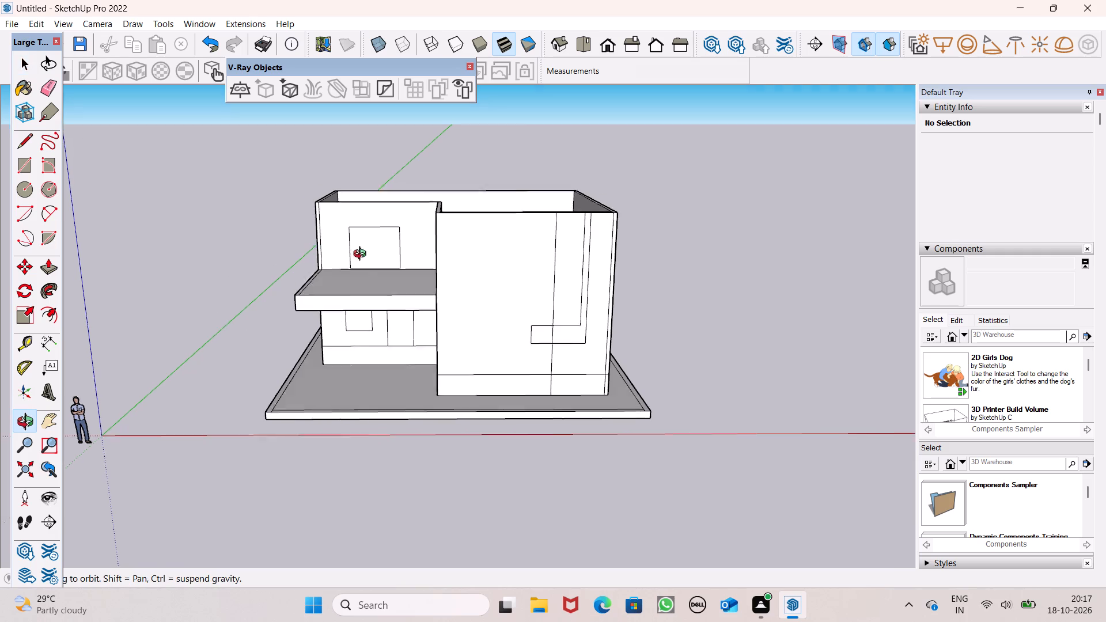
middle_click_drag(362, 255, 340, 394)
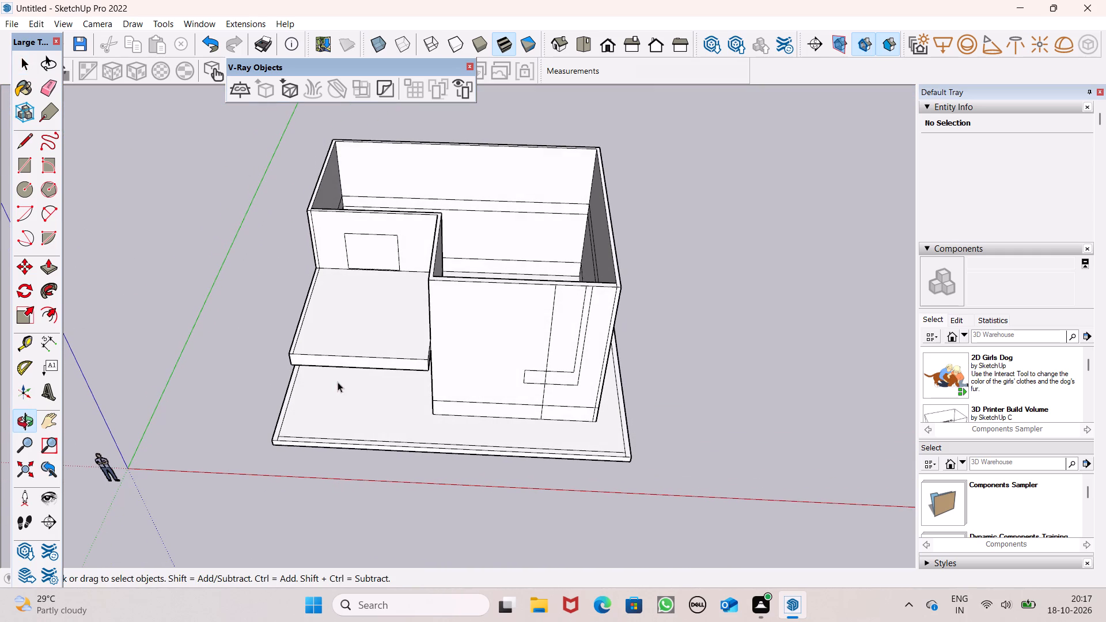
scroll(334, 172, "up", 2)
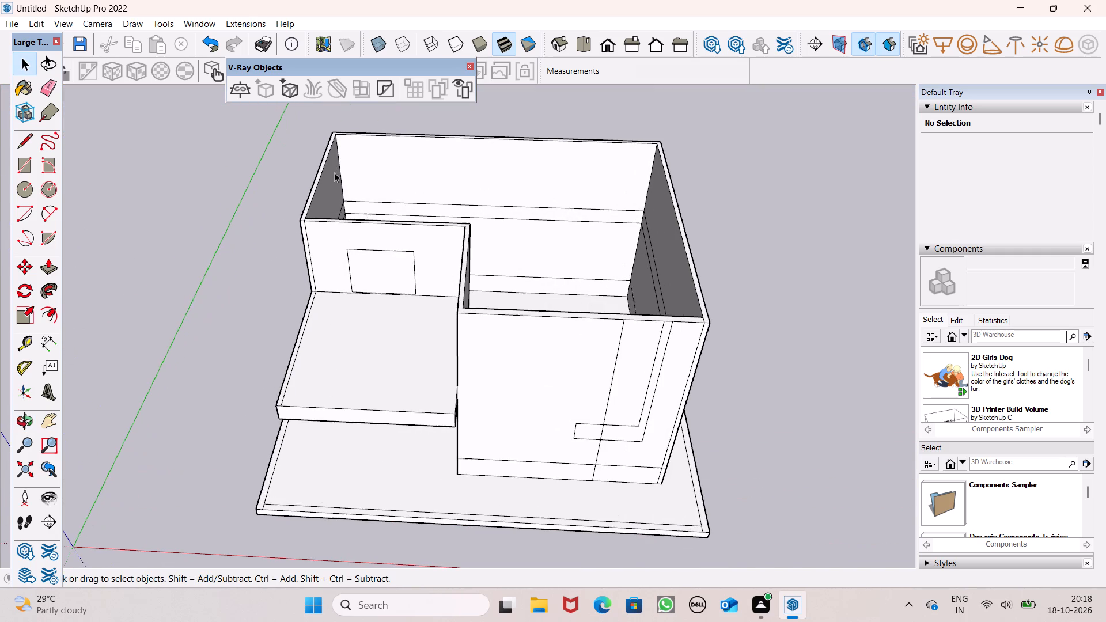
scroll(334, 172, "up", 5)
scroll(372, 237, "down", 4)
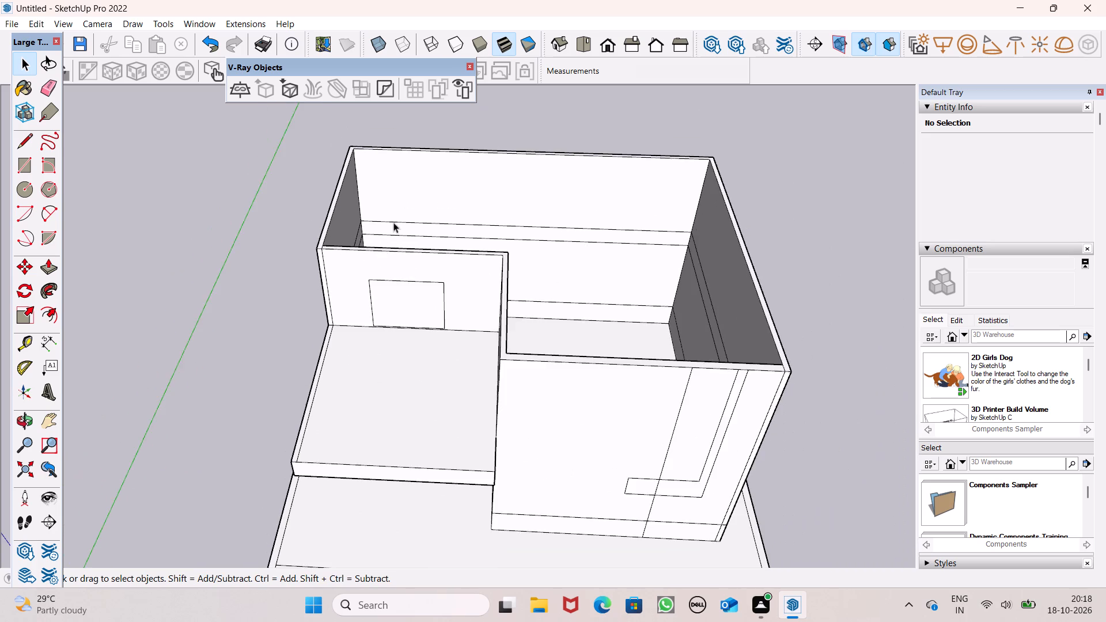
scroll(426, 181, "down", 6)
middle_click_drag(493, 290, 861, 87)
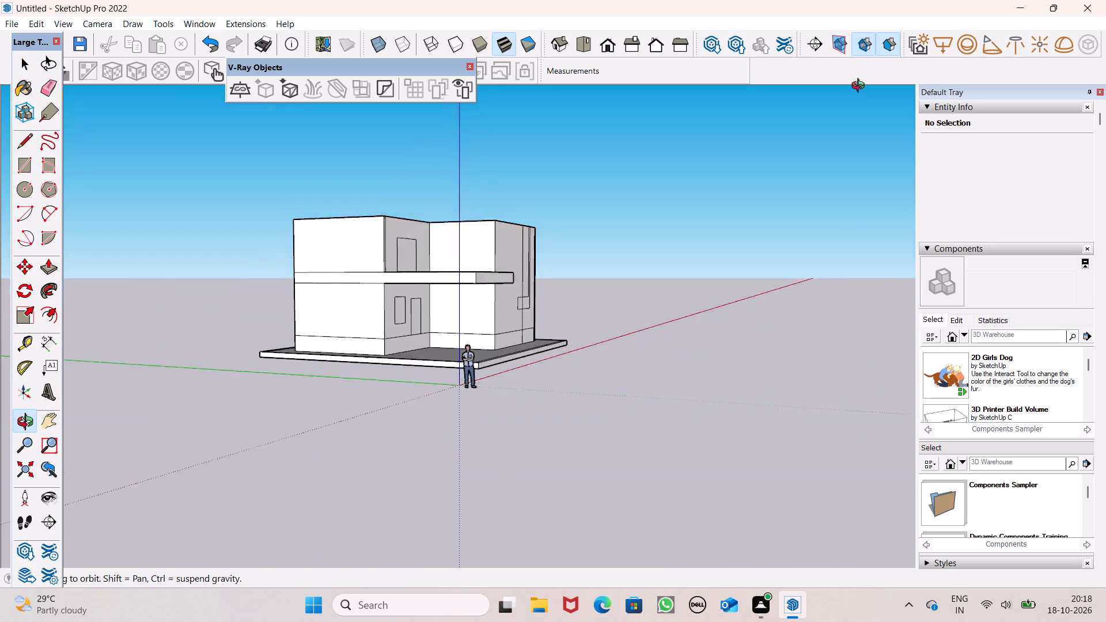
middle_click_drag(861, 87, 419, 350)
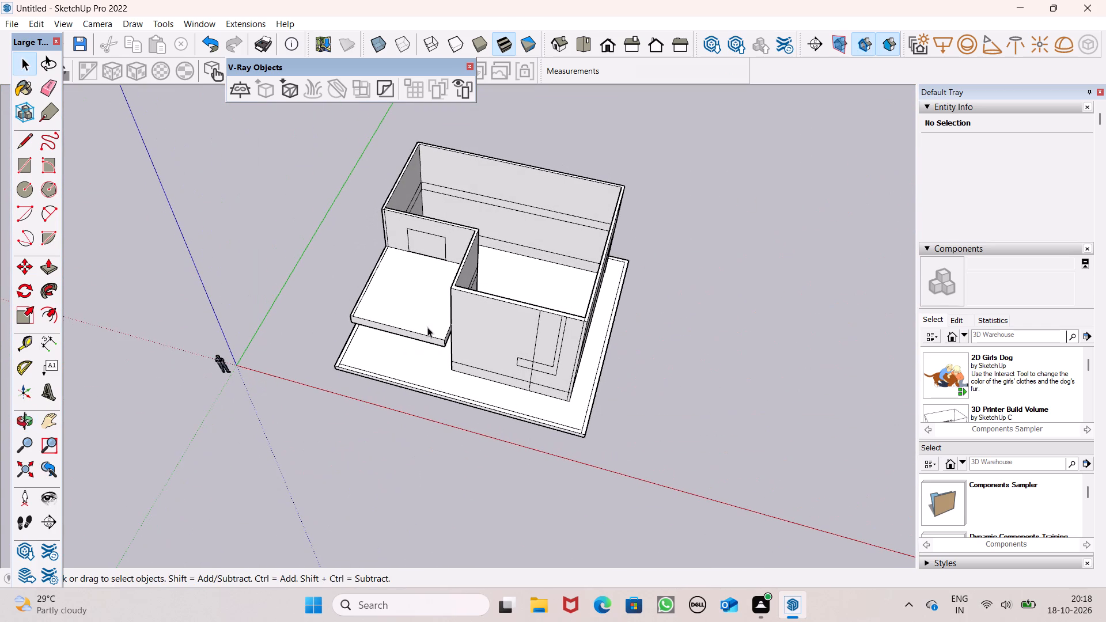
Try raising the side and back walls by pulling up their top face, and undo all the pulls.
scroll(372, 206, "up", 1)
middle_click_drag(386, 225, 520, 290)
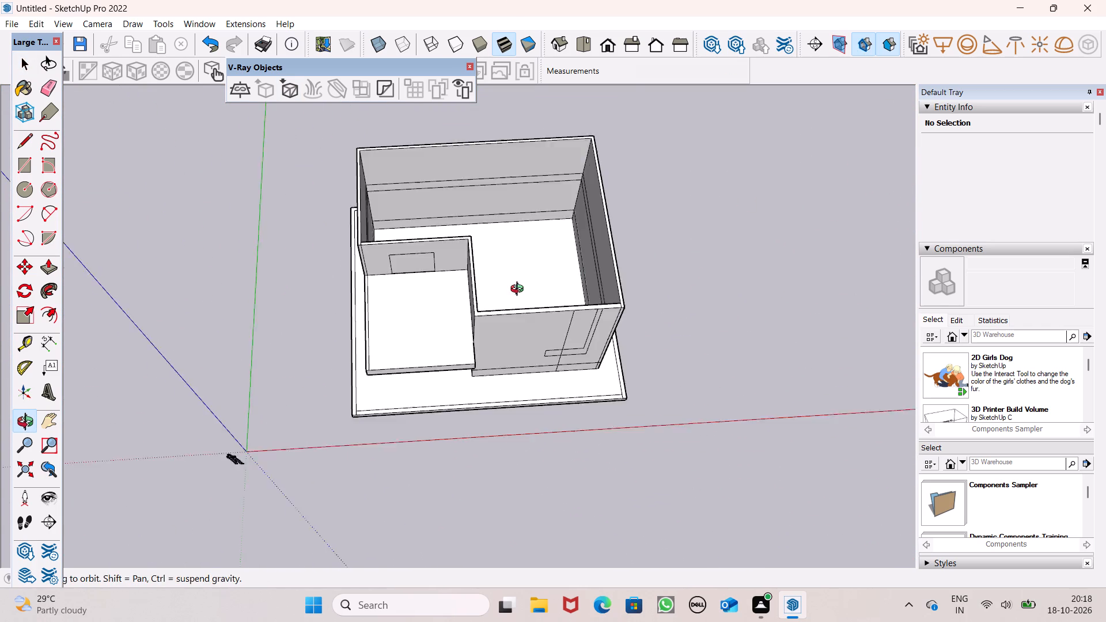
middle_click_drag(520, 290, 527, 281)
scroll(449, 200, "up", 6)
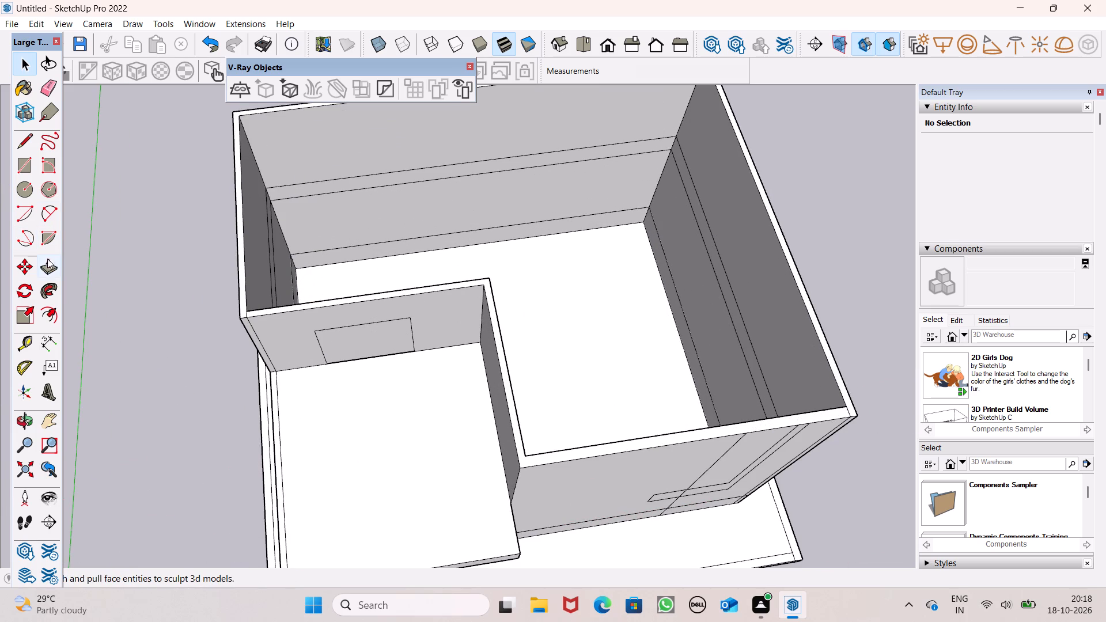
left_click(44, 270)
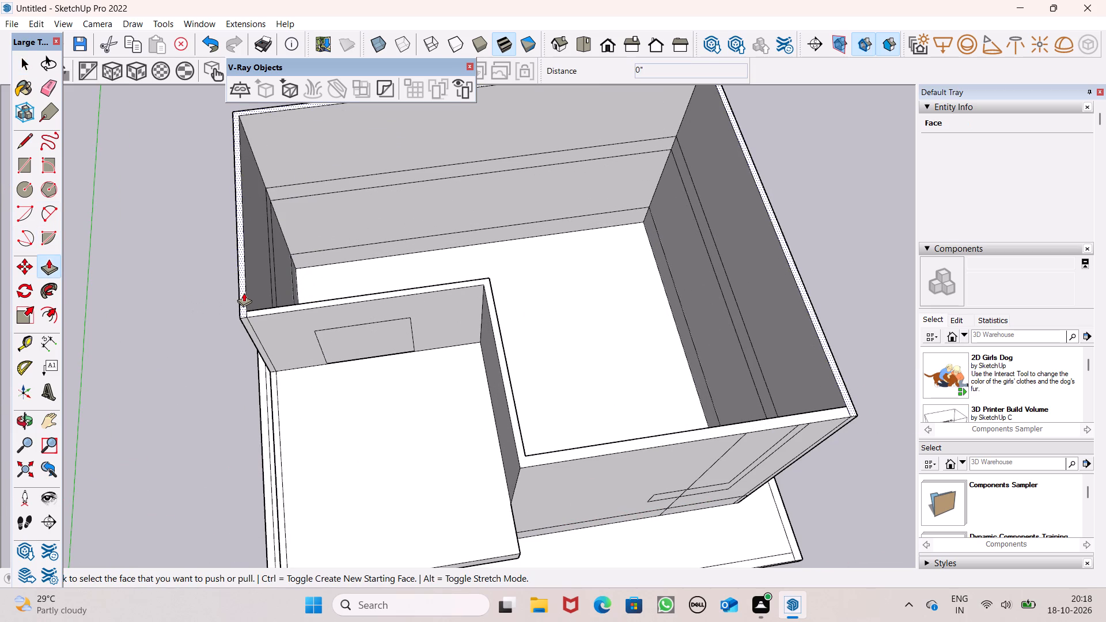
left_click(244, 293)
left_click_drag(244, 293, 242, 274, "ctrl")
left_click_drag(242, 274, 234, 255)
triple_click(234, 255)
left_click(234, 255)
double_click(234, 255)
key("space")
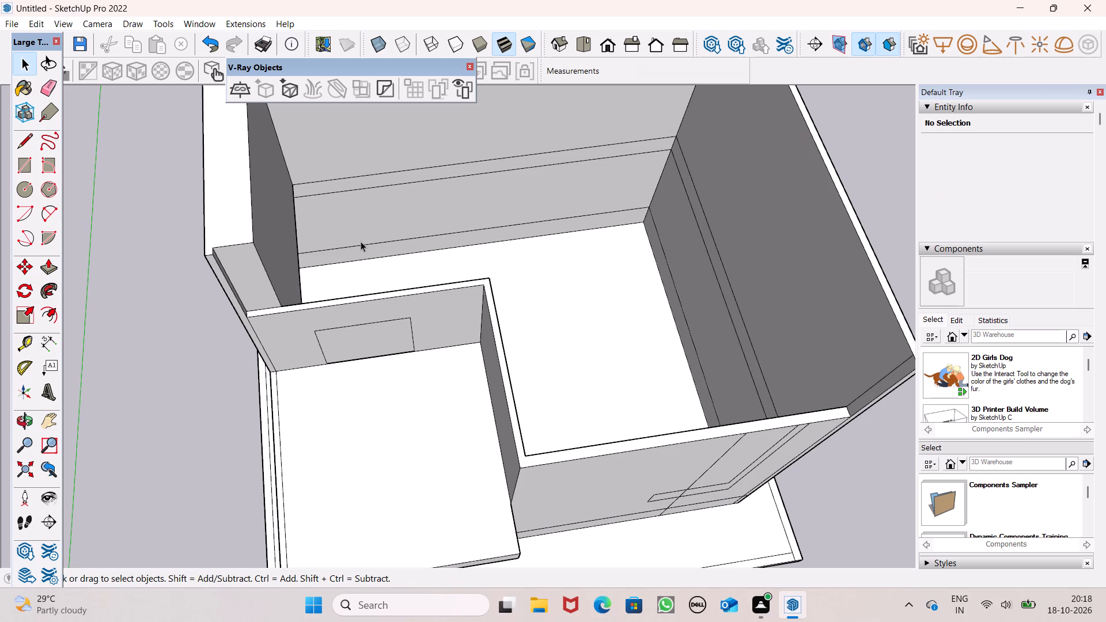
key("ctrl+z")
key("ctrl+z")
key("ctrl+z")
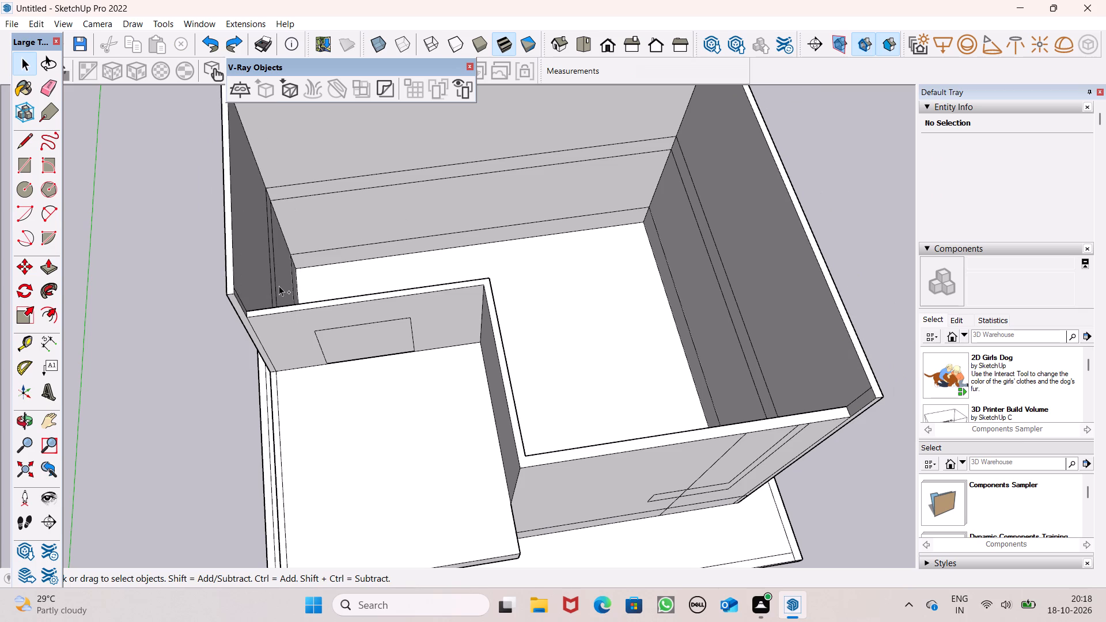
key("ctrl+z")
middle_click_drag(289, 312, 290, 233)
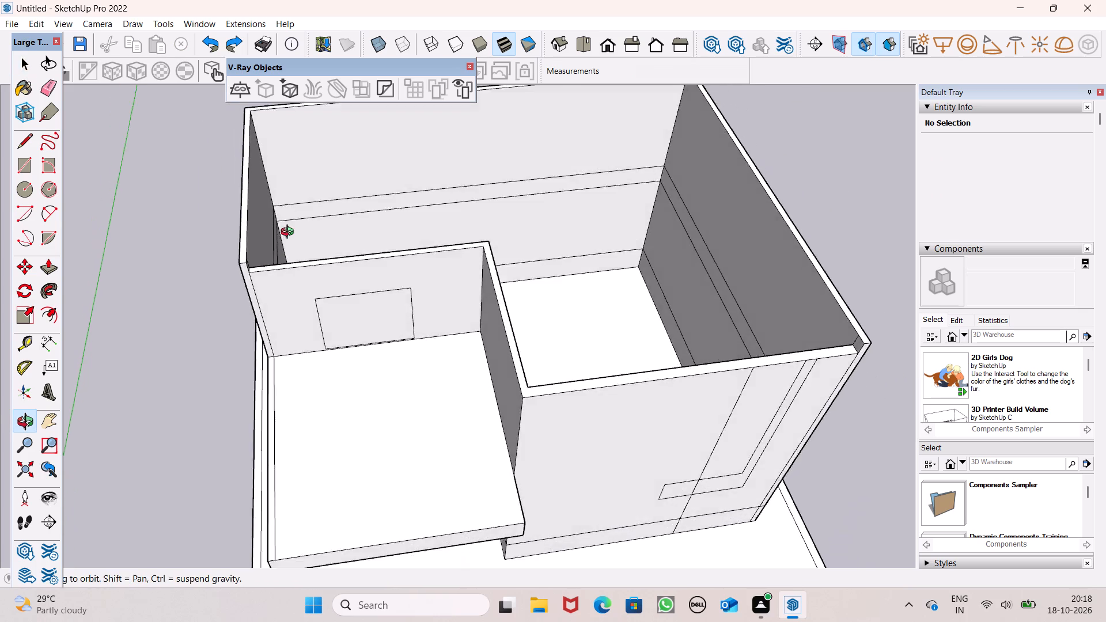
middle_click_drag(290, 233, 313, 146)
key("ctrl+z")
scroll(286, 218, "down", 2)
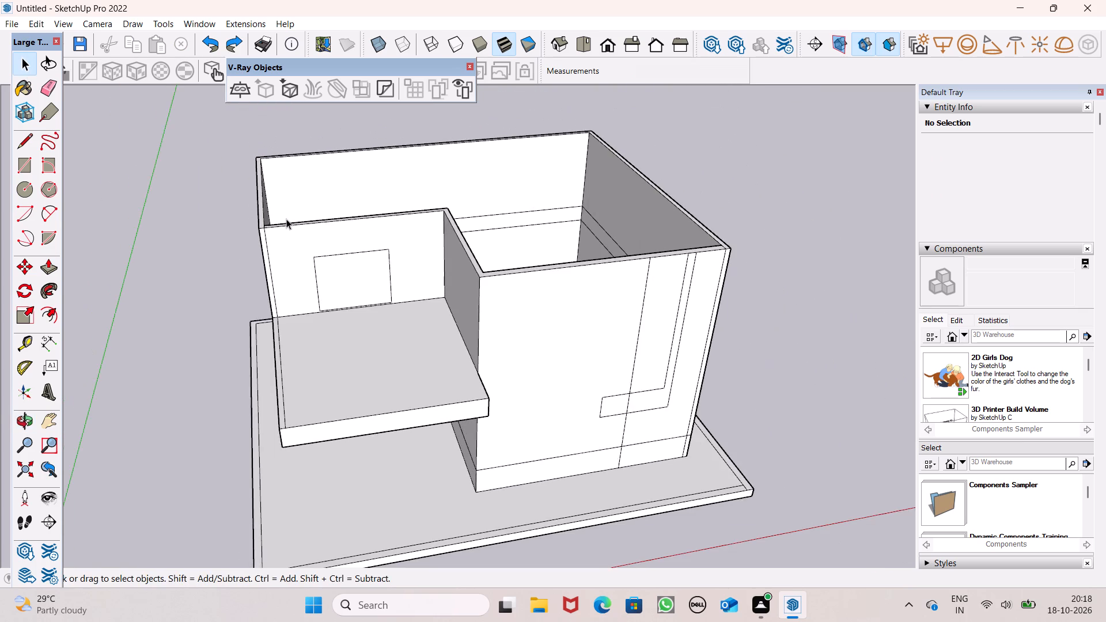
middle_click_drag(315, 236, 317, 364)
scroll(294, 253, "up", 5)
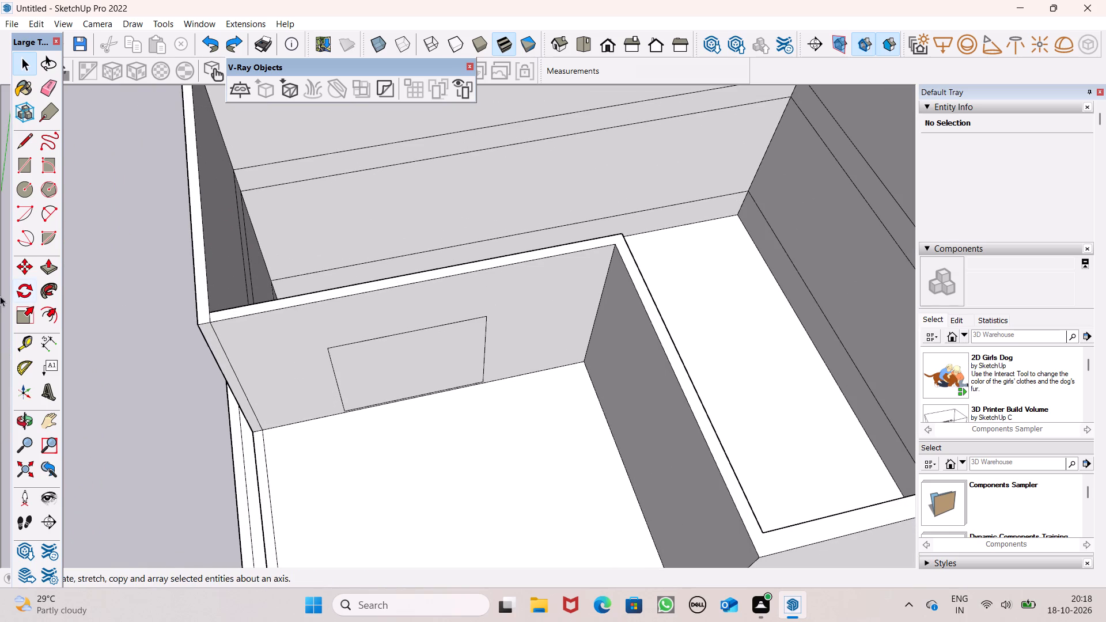
Raise the top face of the side and back walls by 3'.
left_click(46, 264)
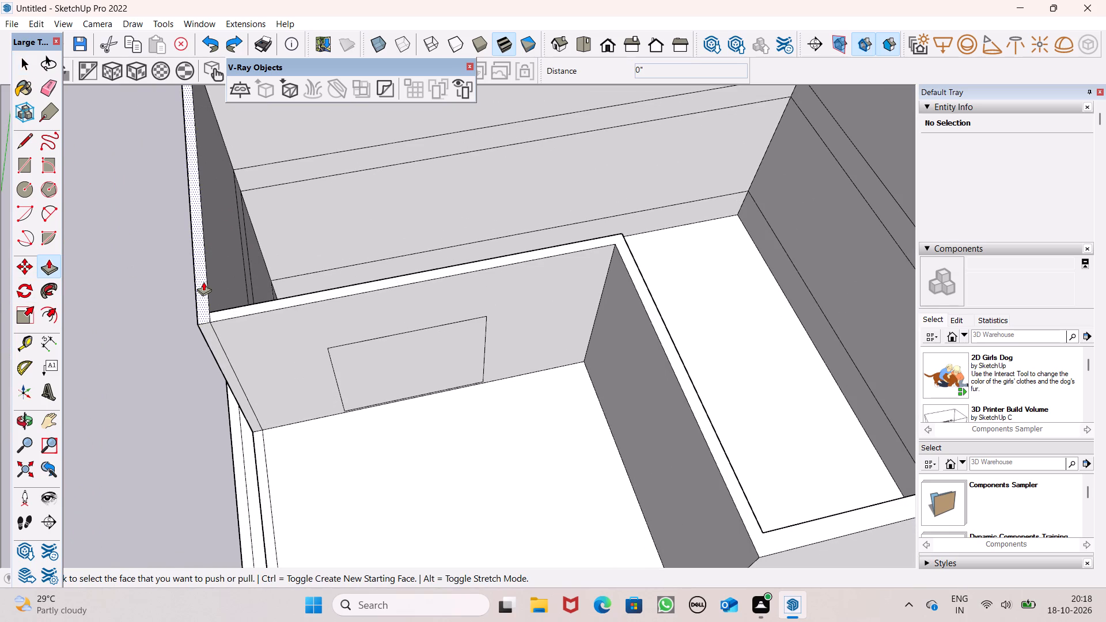
left_click_drag(202, 282, 179, 249)
type("3'")
key("Return")
left_click(179, 249)
scroll(173, 252, "down", 5)
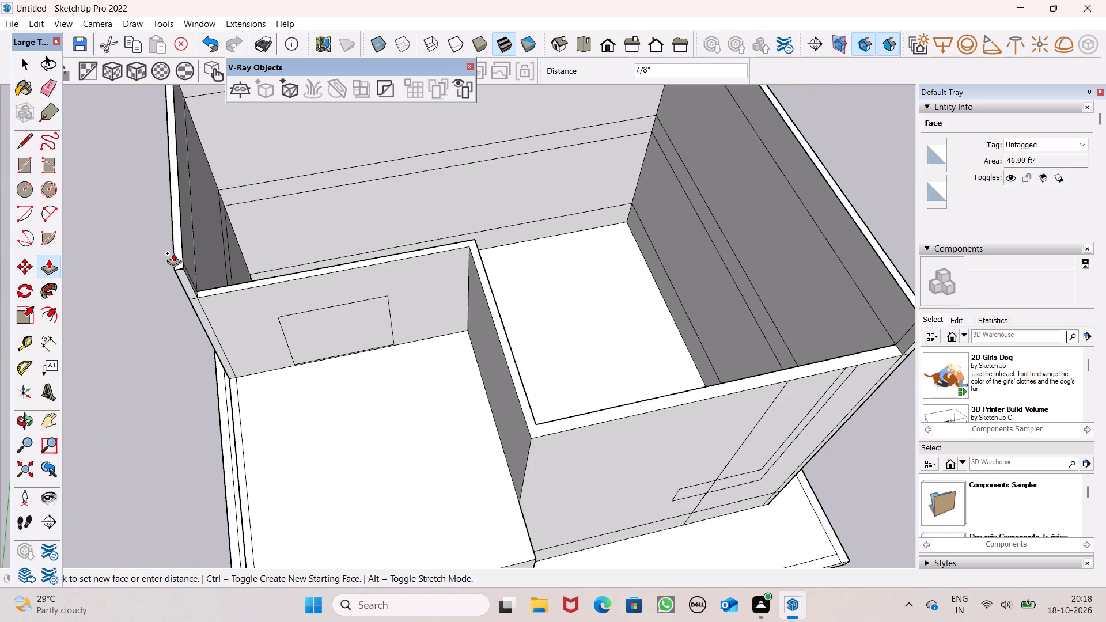
scroll(173, 266, "down", 4)
middle_click(305, 316)
key("space")
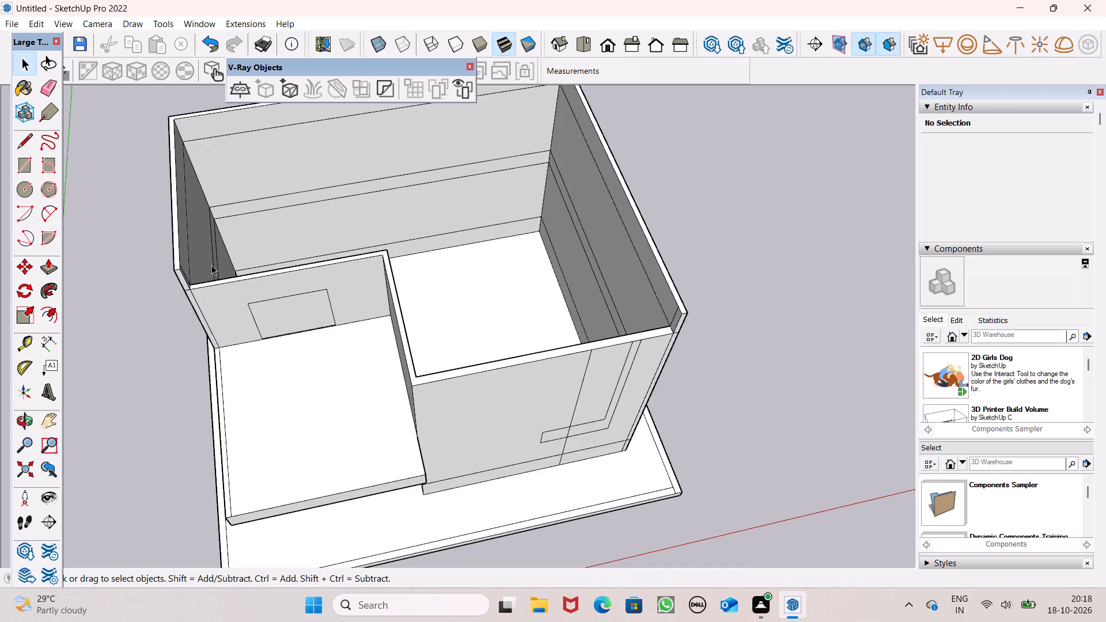
Raise the top face of the front walls by 3' level with the side walls, keeping the edge line at their former top.
middle_click_drag(248, 280, 167, 146)
scroll(248, 280, "up", 1)
scroll(167, 146, "up", 1)
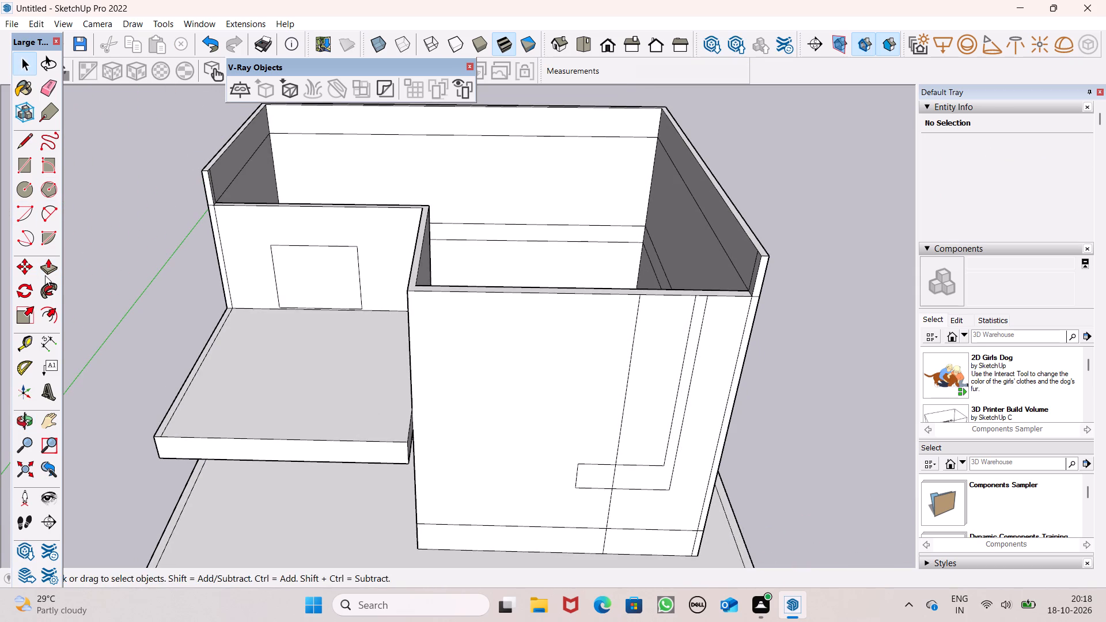
left_click(45, 275)
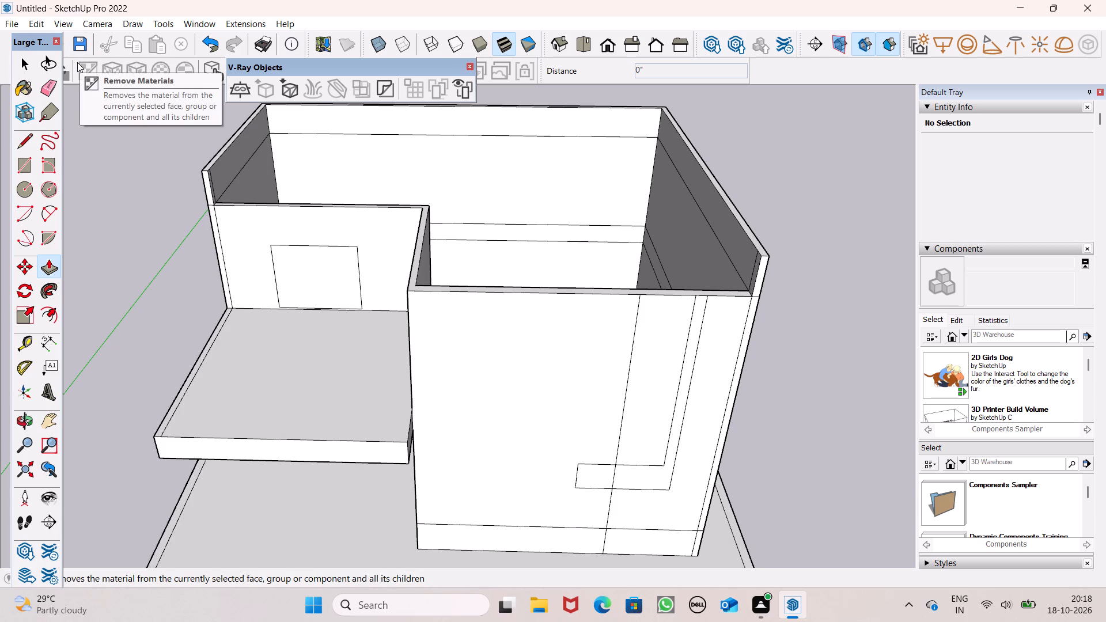
scroll(77, 62, "down", 1)
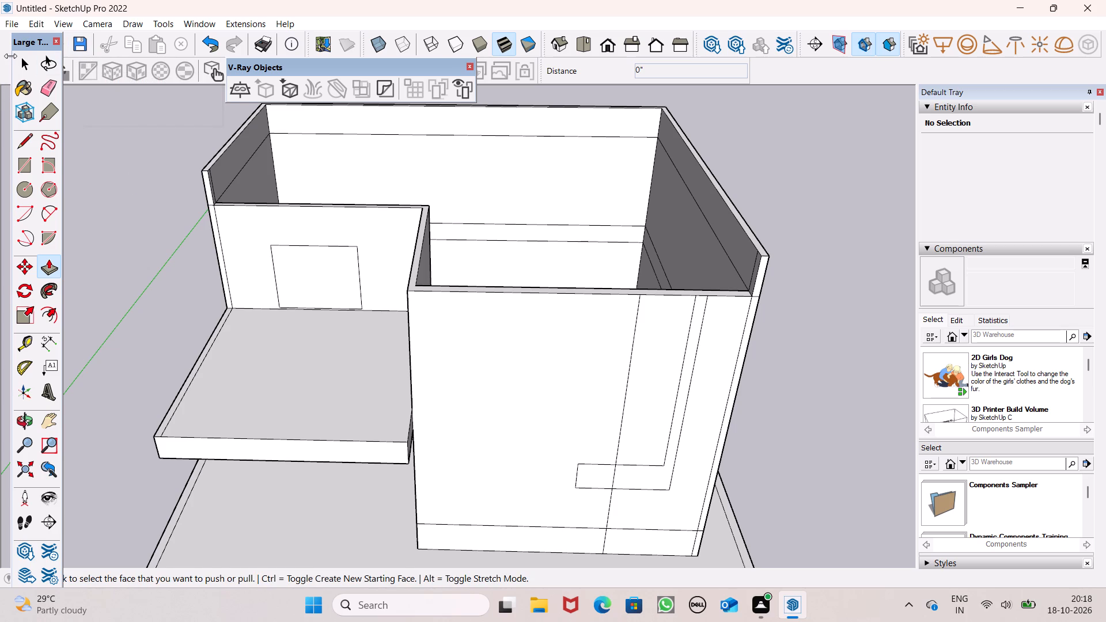
scroll(10, 56, "down", 2)
scroll(411, 229, "down", 2)
middle_click_drag(415, 267, 406, 473)
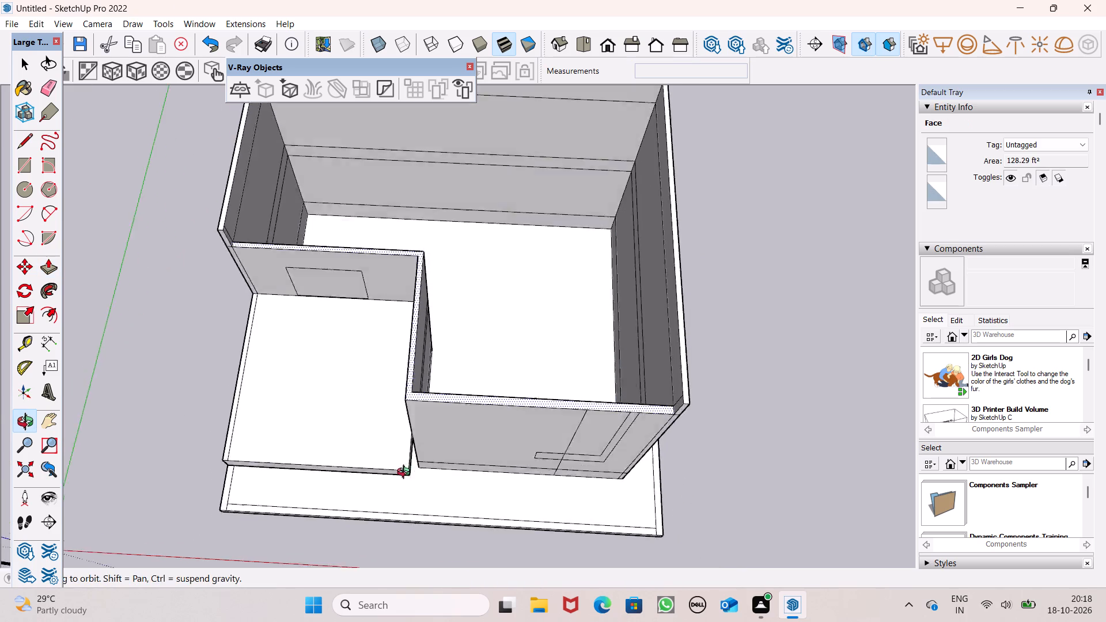
middle_click_drag(406, 473, 410, 475)
scroll(409, 475, "up", 1)
scroll(331, 366, "down", 4)
scroll(331, 238, "up", 1)
scroll(292, 201, "up", 2)
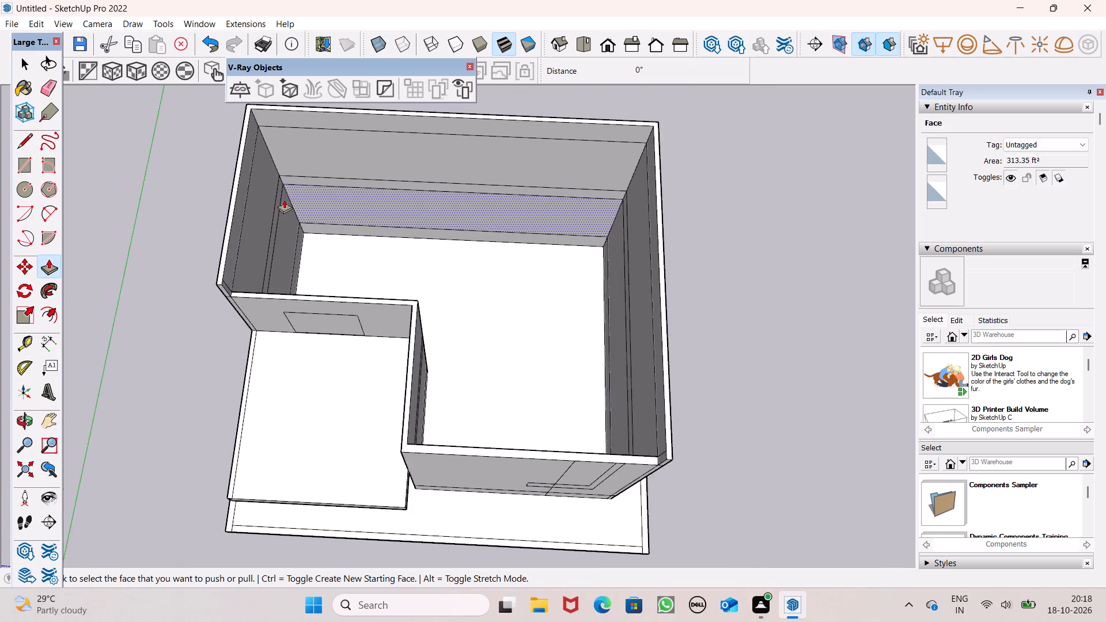
scroll(284, 199, "up", 2)
scroll(262, 416, "up", 1)
scroll(234, 461, "up", 1)
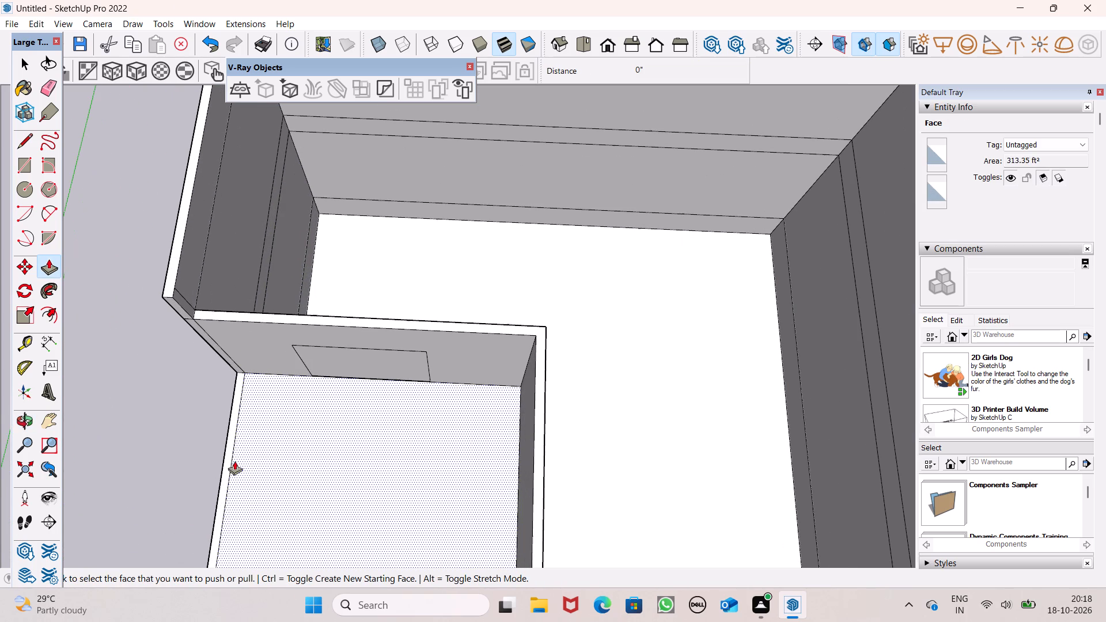
scroll(234, 461, "up", 1)
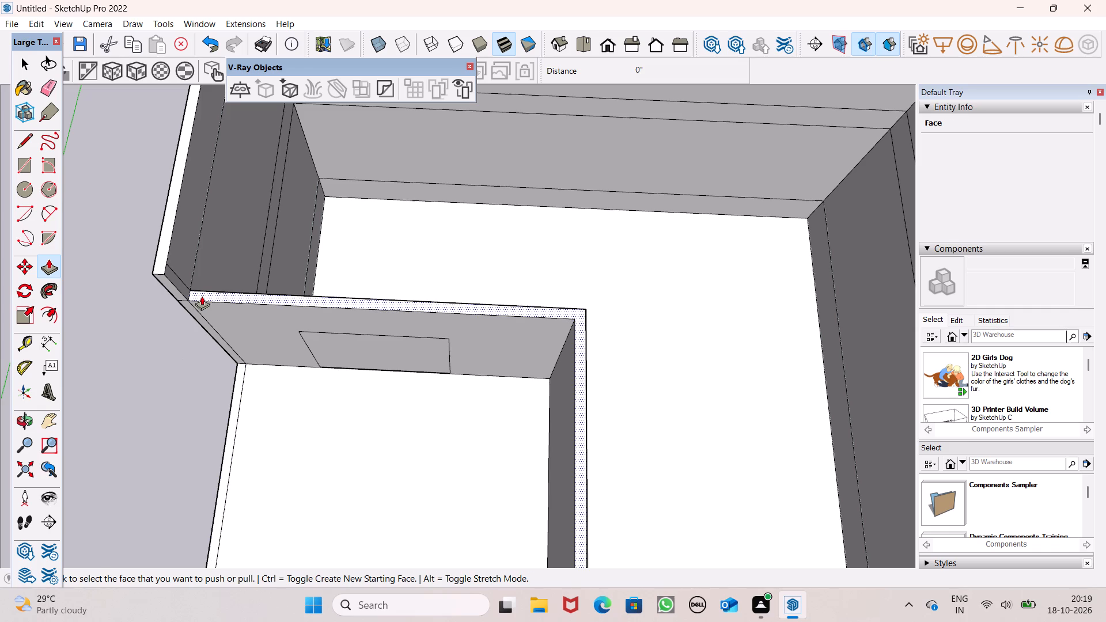
left_click_drag(202, 296, 149, 270)
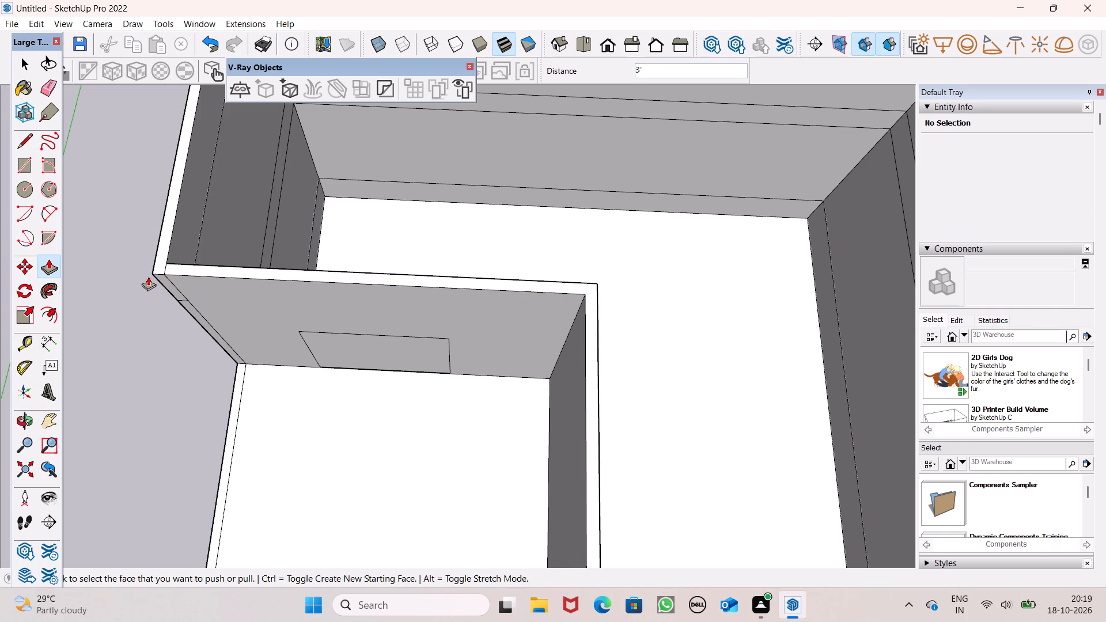
key("ctrl+z")
left_click_drag(220, 297, 166, 272)
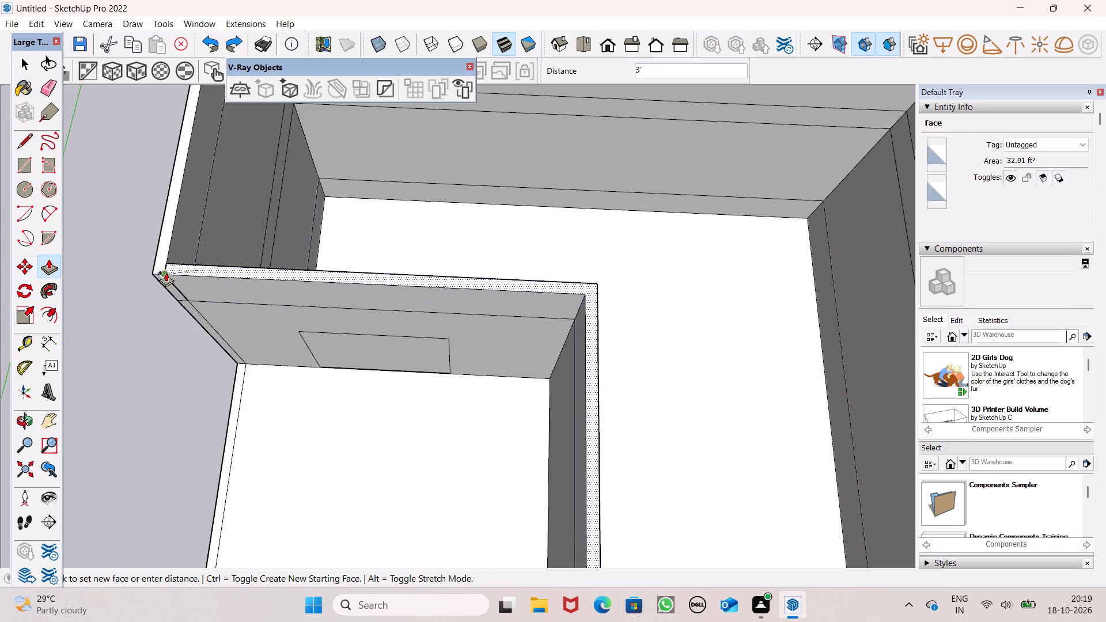
left_click_drag(166, 272, 165, 272)
Look over the raised walls, projecting slab and front facade from raised front and side viewpoints.
scroll(132, 216, "down", 5)
middle_click_drag(165, 276, 270, 187)
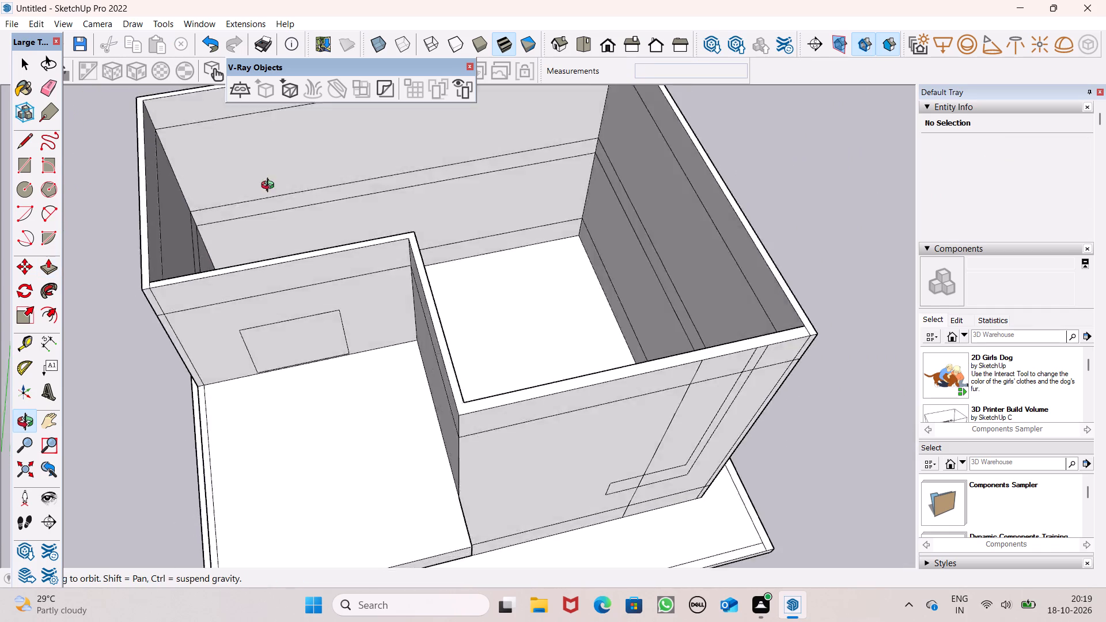
middle_click_drag(270, 187, 306, 87)
key("space")
scroll(352, 231, "down", 2)
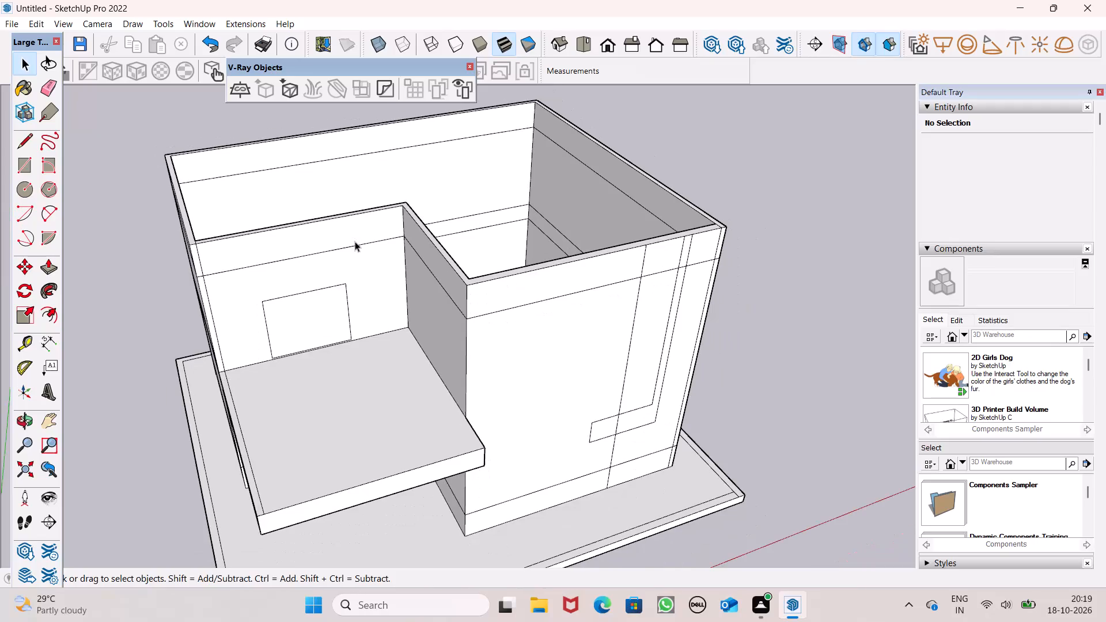
scroll(449, 245, "down", 1)
middle_click_drag(513, 274, 450, 258)
middle_click_drag(450, 258, 428, 264)
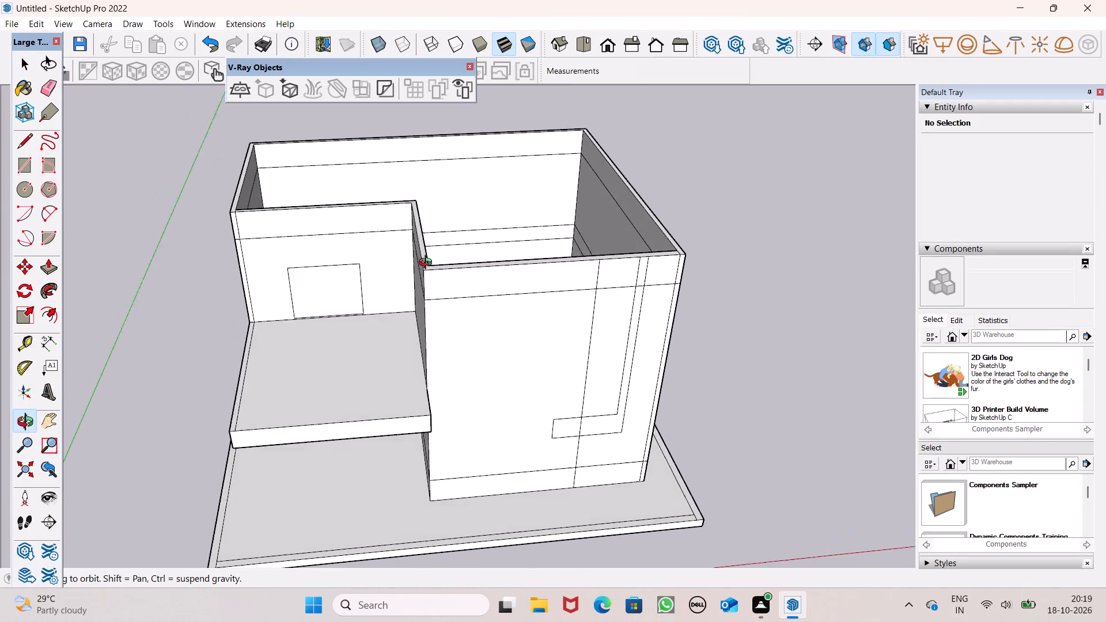
middle_click_drag(428, 264, 410, 245)
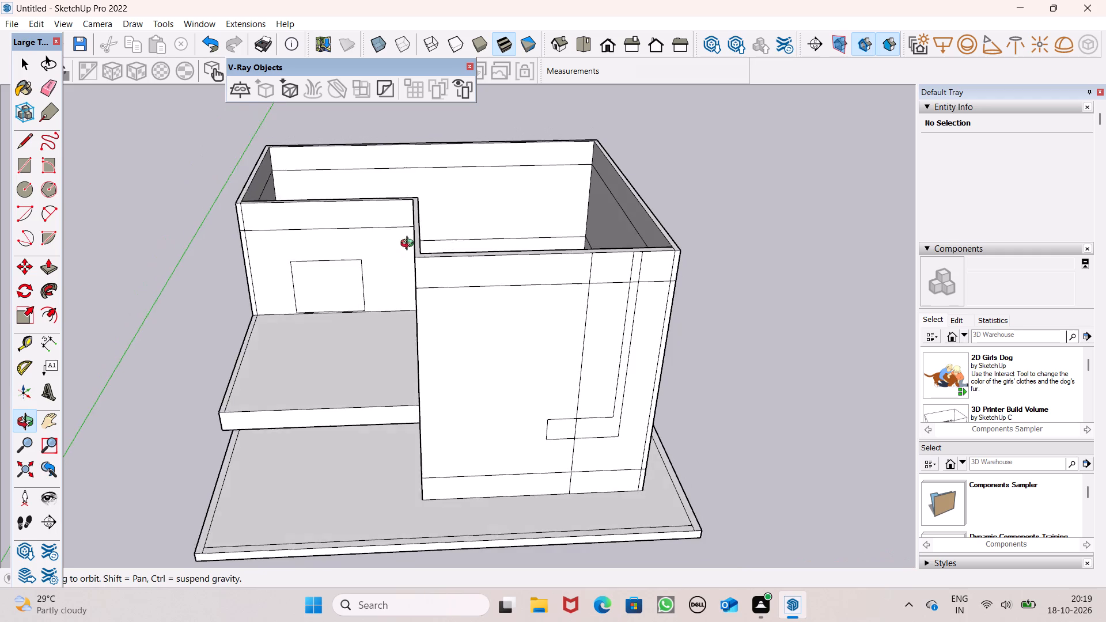
middle_click_drag(410, 245, 405, 227)
left_click(24, 140)
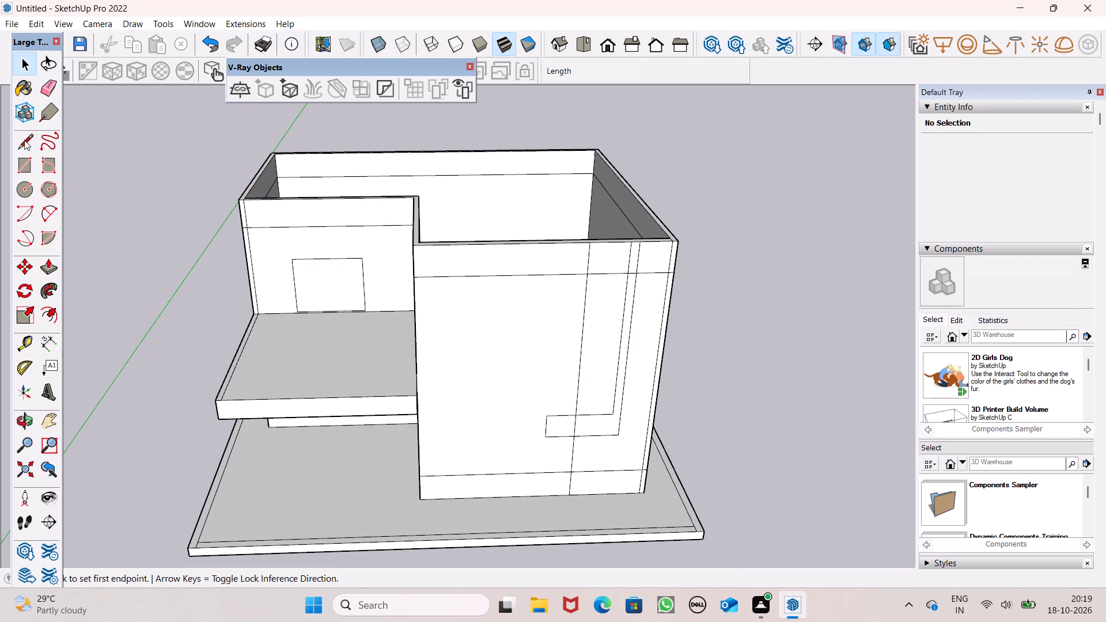
scroll(346, 309, "up", 4)
scroll(346, 312, "down", 2)
middle_click_drag(446, 347, 368, 270)
middle_click_drag(315, 324, 320, 433)
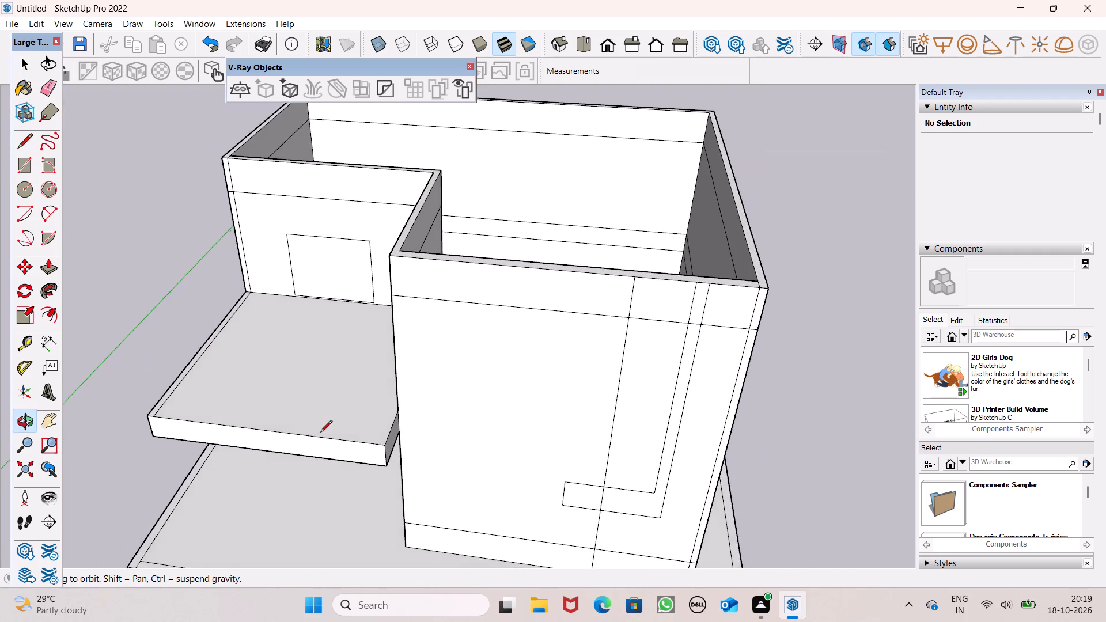
middle_click_drag(320, 433, 323, 438)
scroll(317, 427, "up", 1)
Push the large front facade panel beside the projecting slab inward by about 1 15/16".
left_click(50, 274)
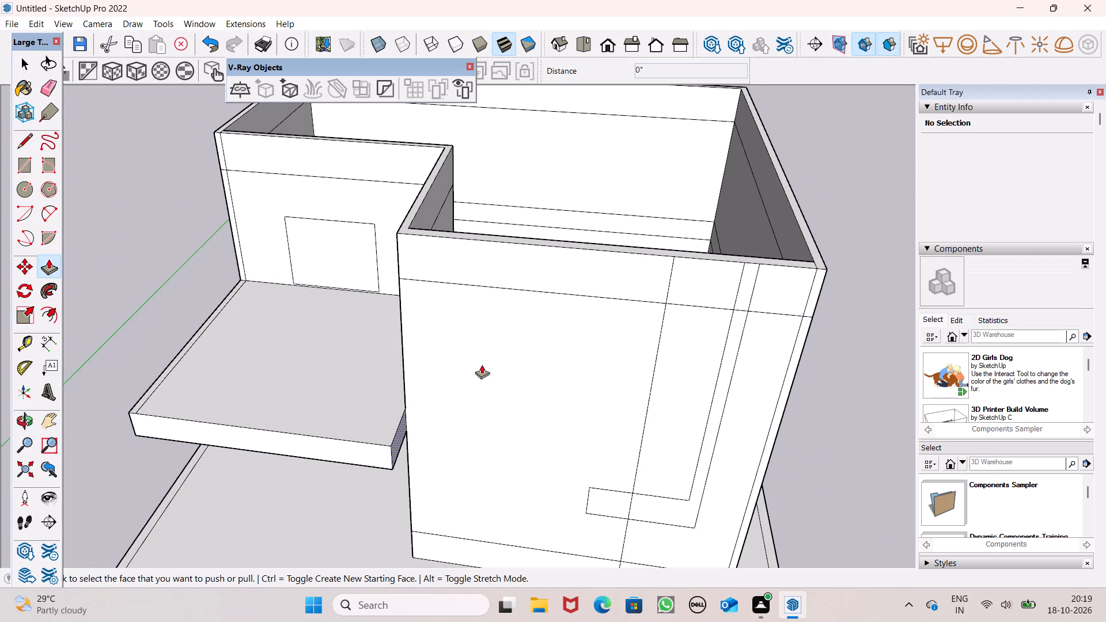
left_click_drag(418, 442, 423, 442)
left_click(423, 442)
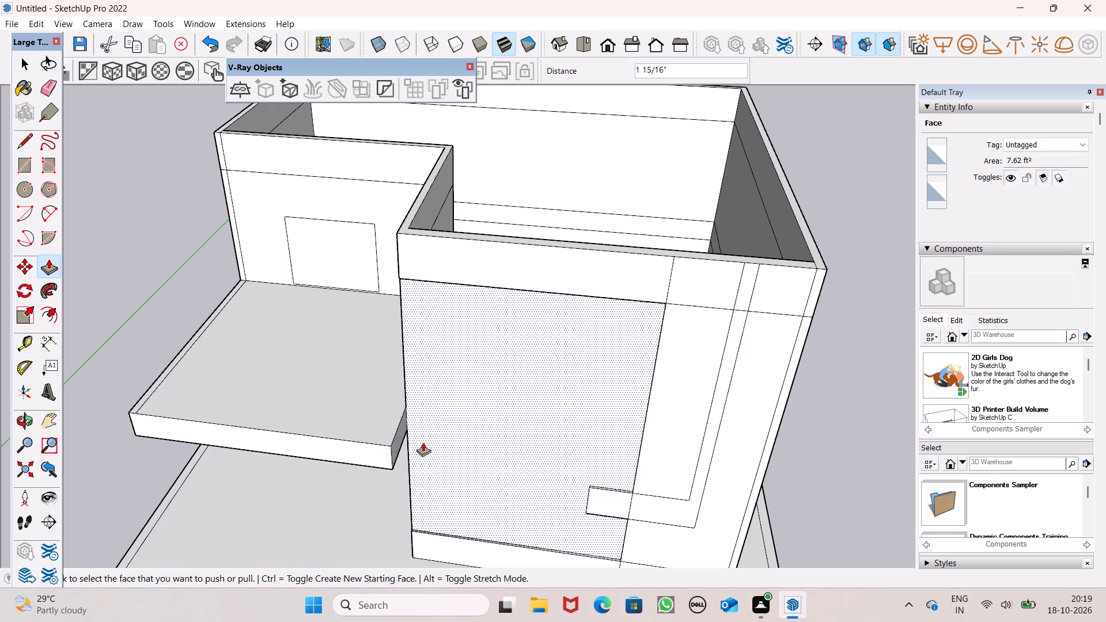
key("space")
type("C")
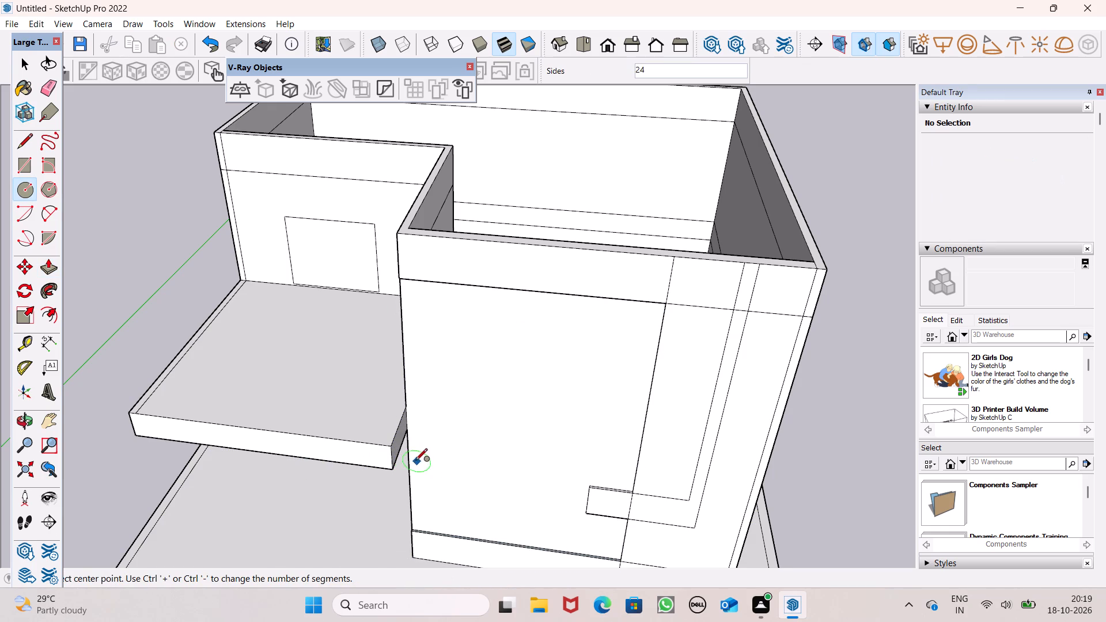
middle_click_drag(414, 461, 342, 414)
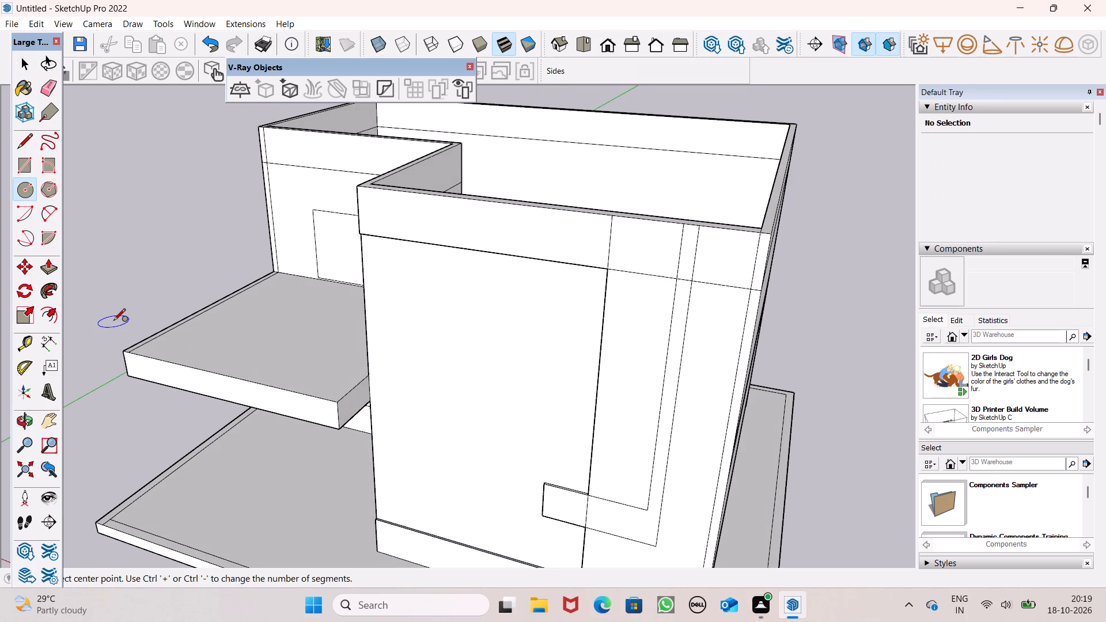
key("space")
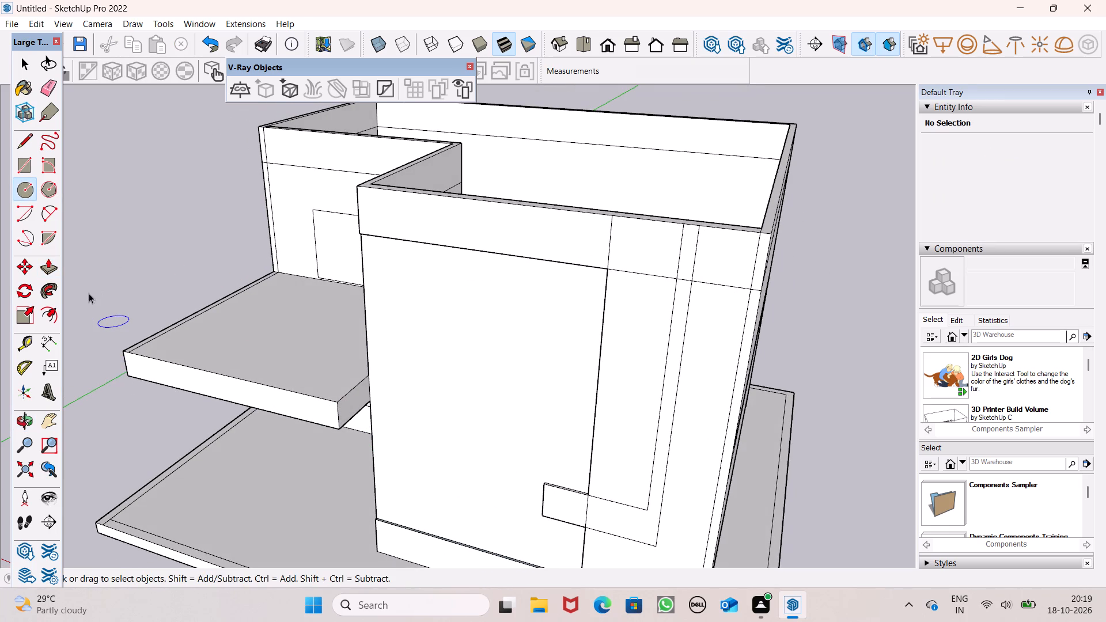
Push the projecting floor slab's front face slightly inward, finishing with a push of about 2 11/16".
left_click(52, 266)
scroll(387, 397, "up", 7)
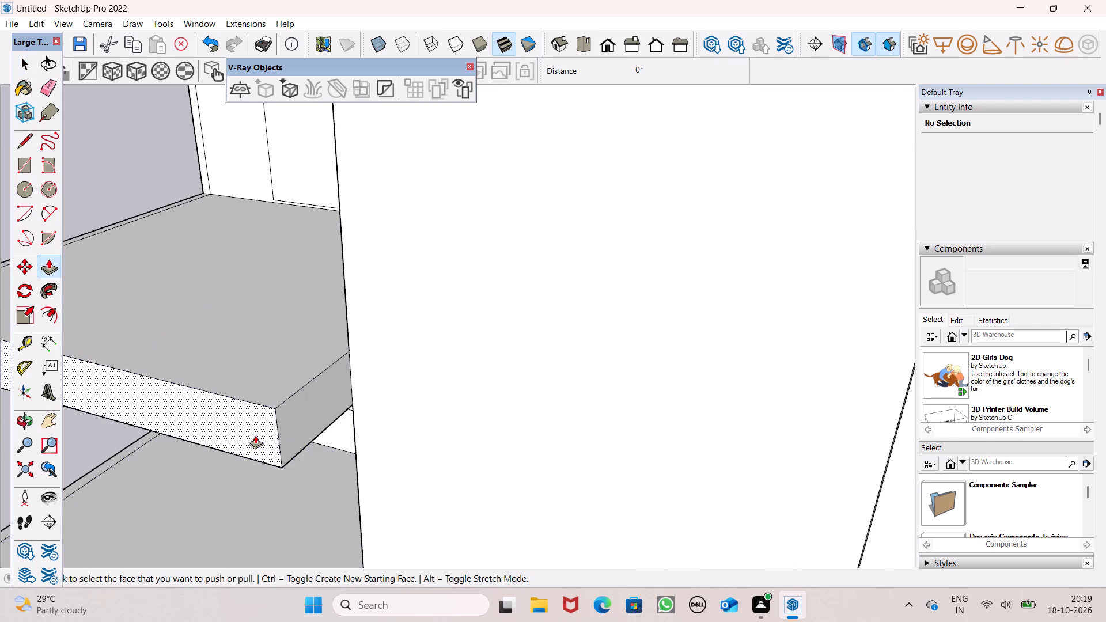
left_click_drag(254, 435, 268, 427)
left_click(270, 426)
double_click(275, 423)
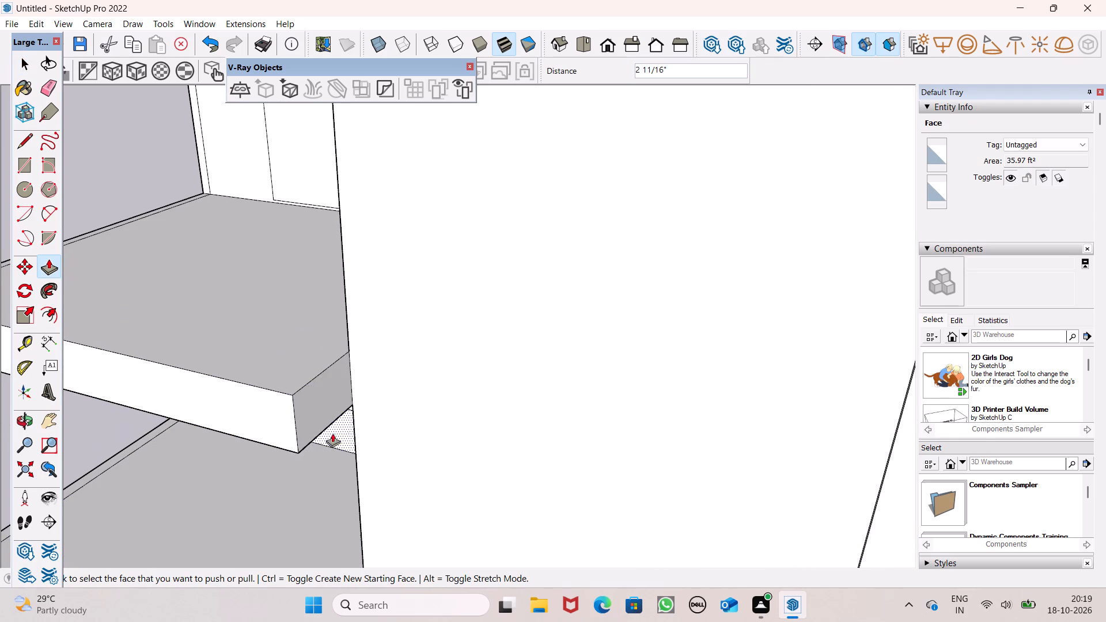
Extend the projecting floor slab's end face sideways across the front facade, with a final adjustment of about 5 3/16".
left_click_drag(321, 393, 448, 442)
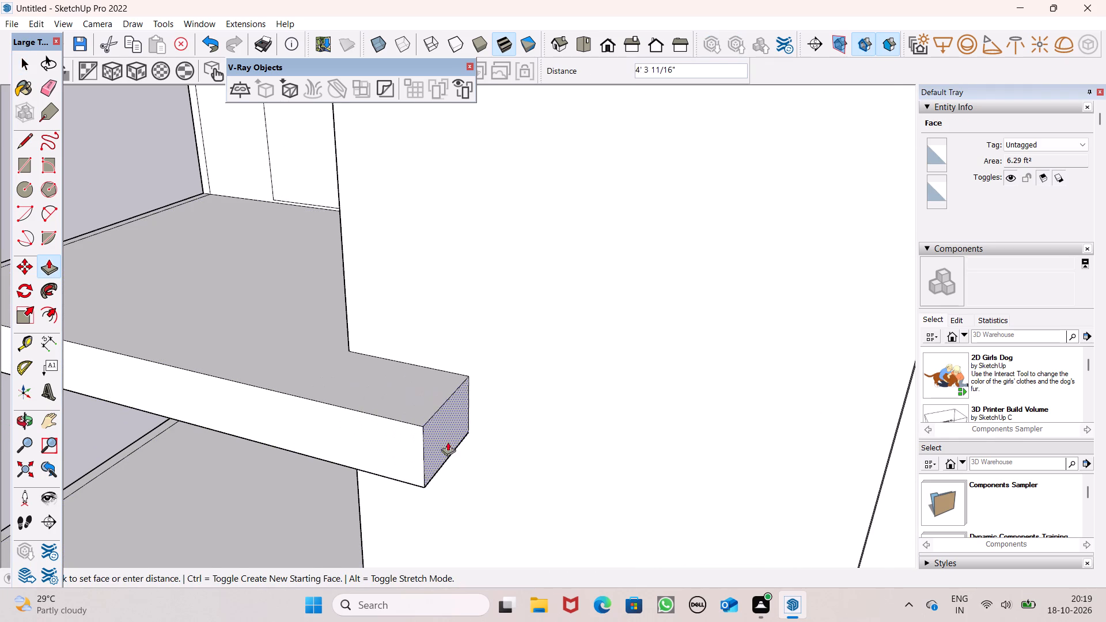
left_click_drag(448, 442, 556, 480)
left_click(556, 480)
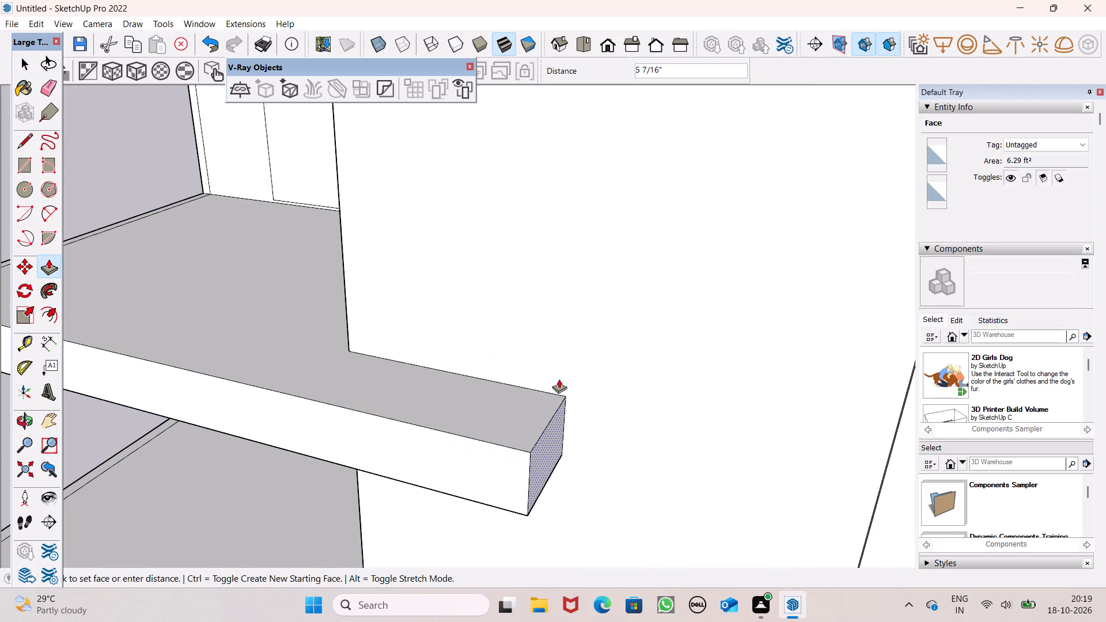
left_click(559, 380)
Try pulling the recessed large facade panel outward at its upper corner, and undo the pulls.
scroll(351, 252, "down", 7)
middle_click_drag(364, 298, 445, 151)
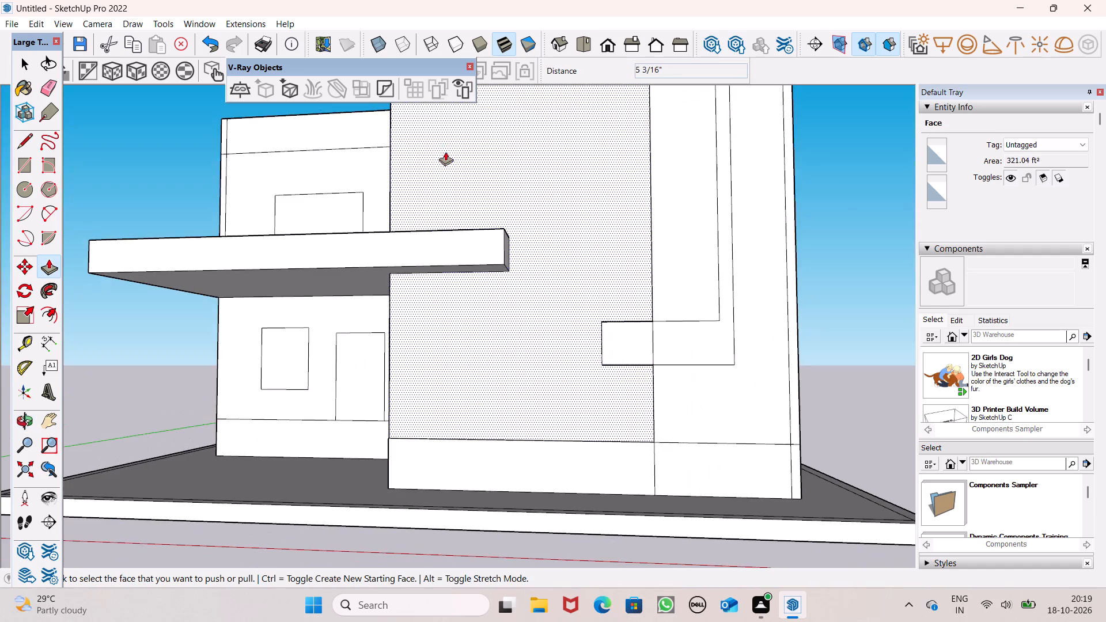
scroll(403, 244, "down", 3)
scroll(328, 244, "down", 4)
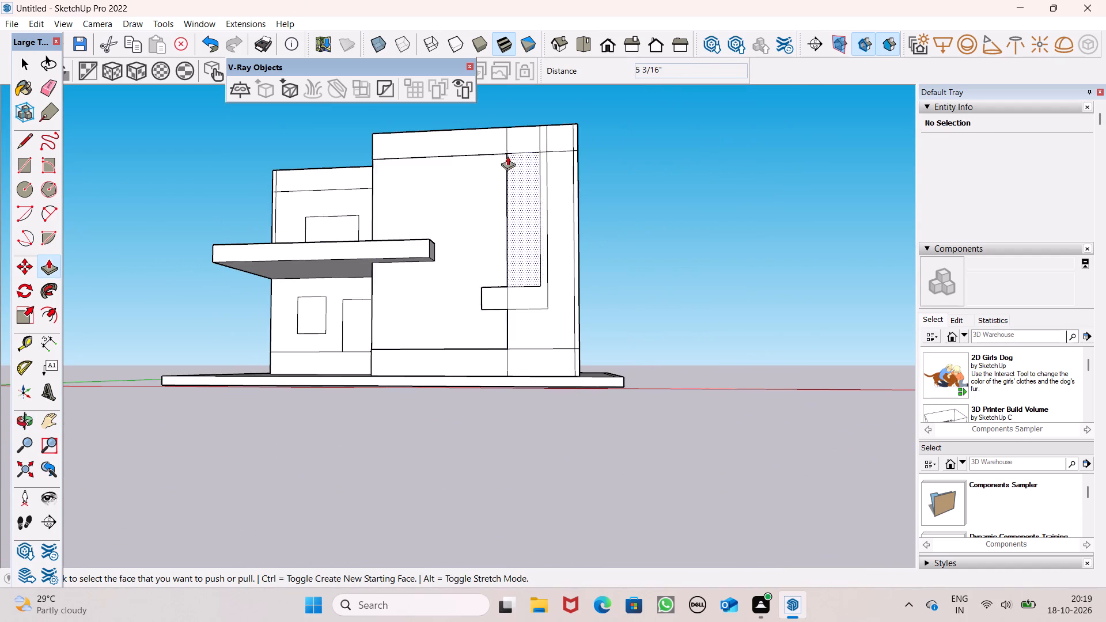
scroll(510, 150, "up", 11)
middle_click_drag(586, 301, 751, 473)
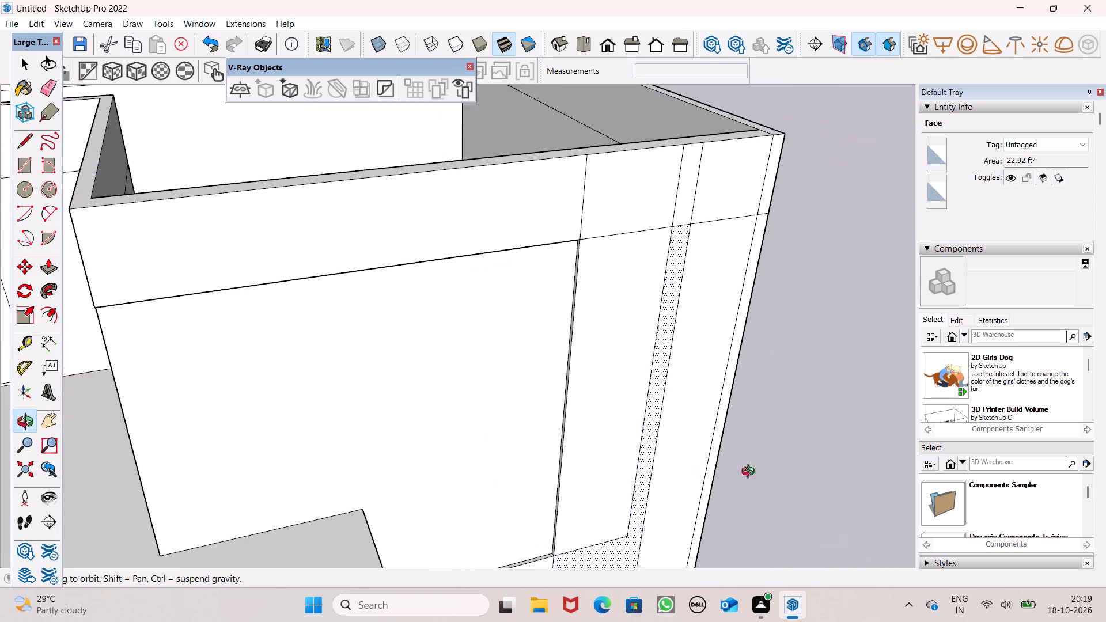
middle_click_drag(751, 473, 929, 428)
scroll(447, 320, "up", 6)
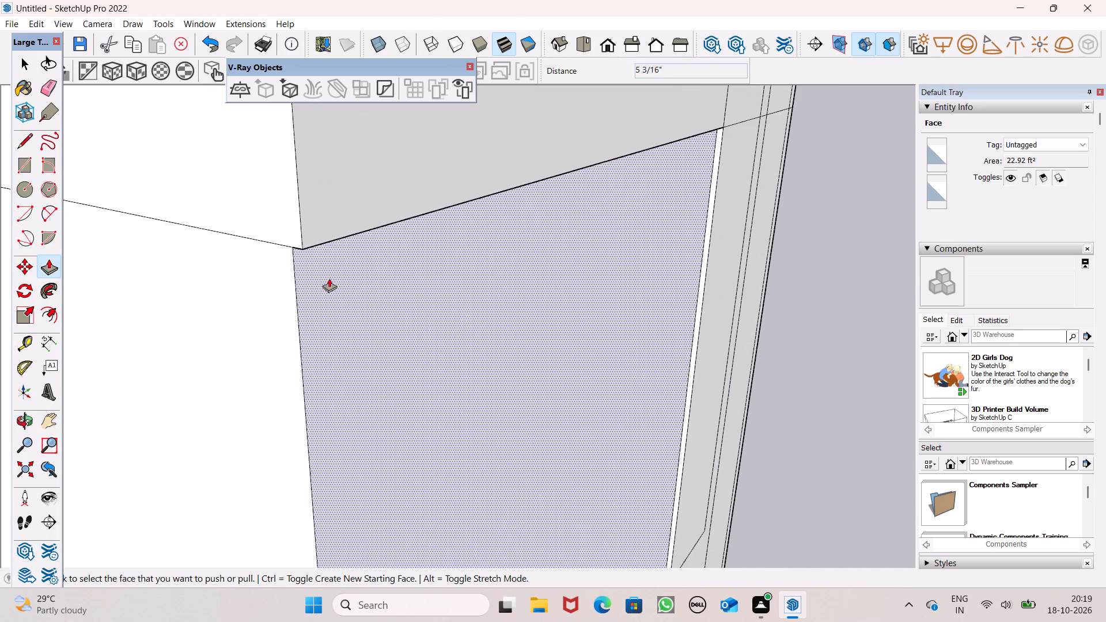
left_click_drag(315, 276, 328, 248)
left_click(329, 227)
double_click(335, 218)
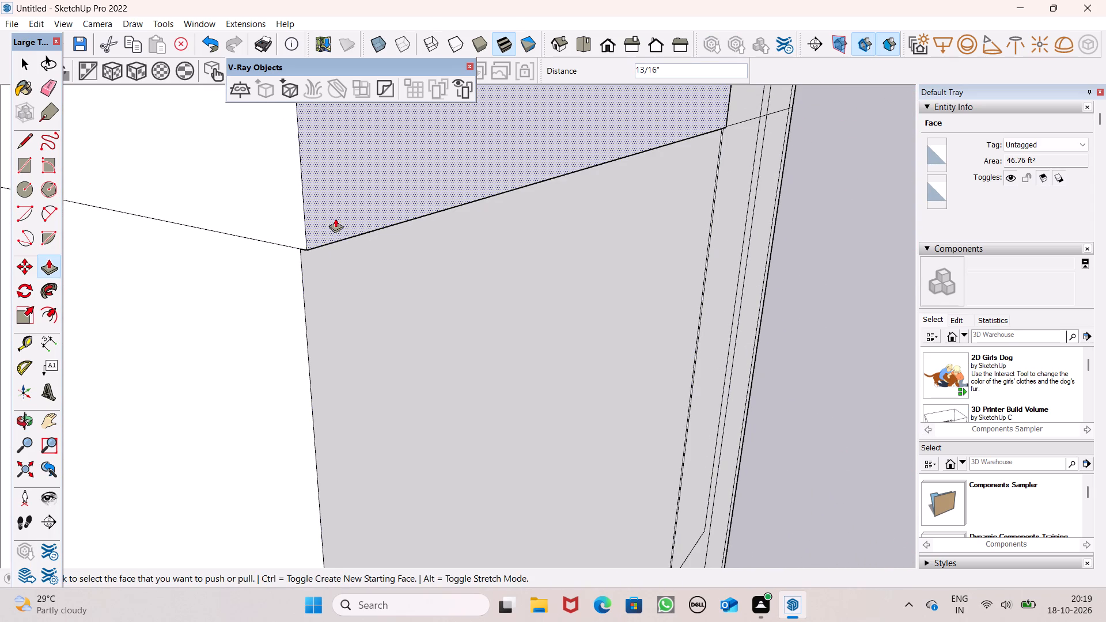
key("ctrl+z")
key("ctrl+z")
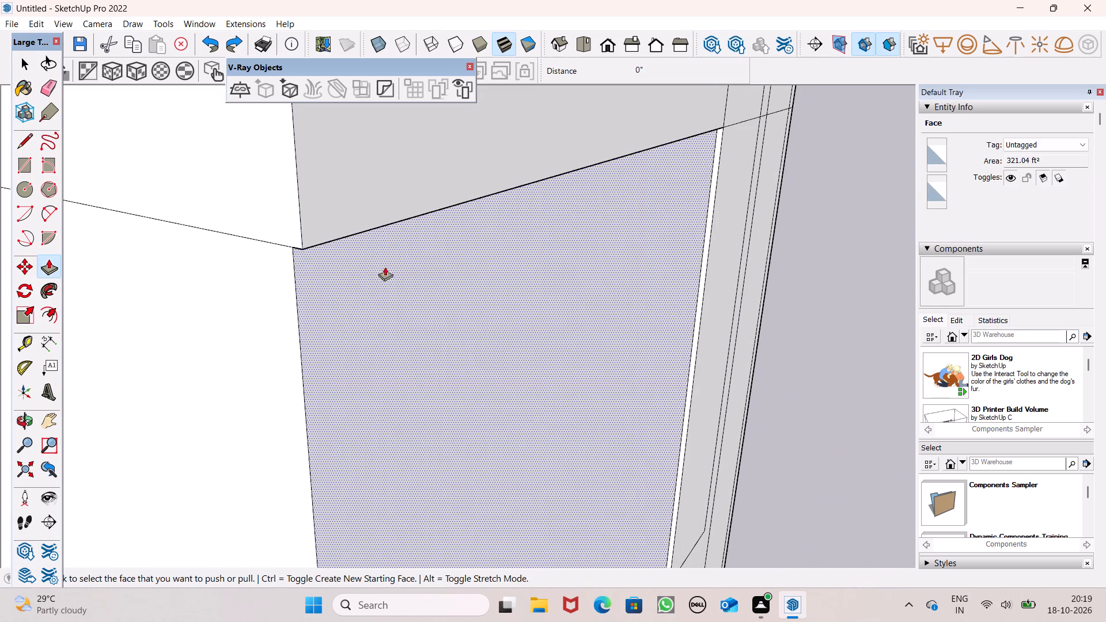
Pull the recessed large facade panel outward by 1 15/16" until flush with the surrounding front wall.
left_click_drag(354, 271, 377, 213)
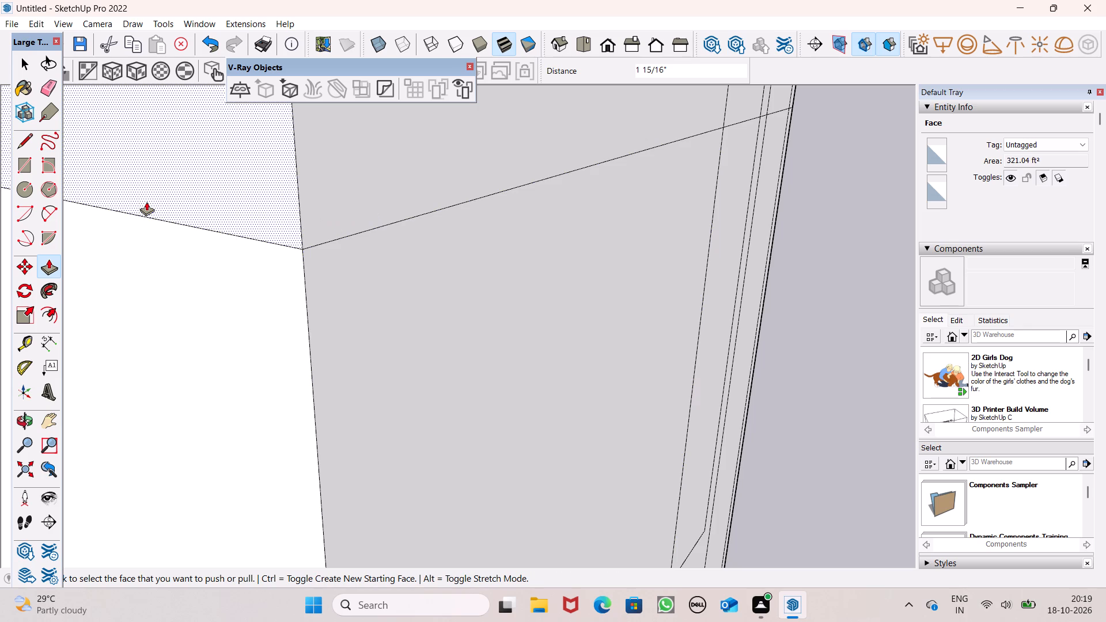
Draw a 10' vertical line on the front wall from the projecting slab's top edge up to the upper horizontal line.
key("space")
scroll(287, 206, "down", 3)
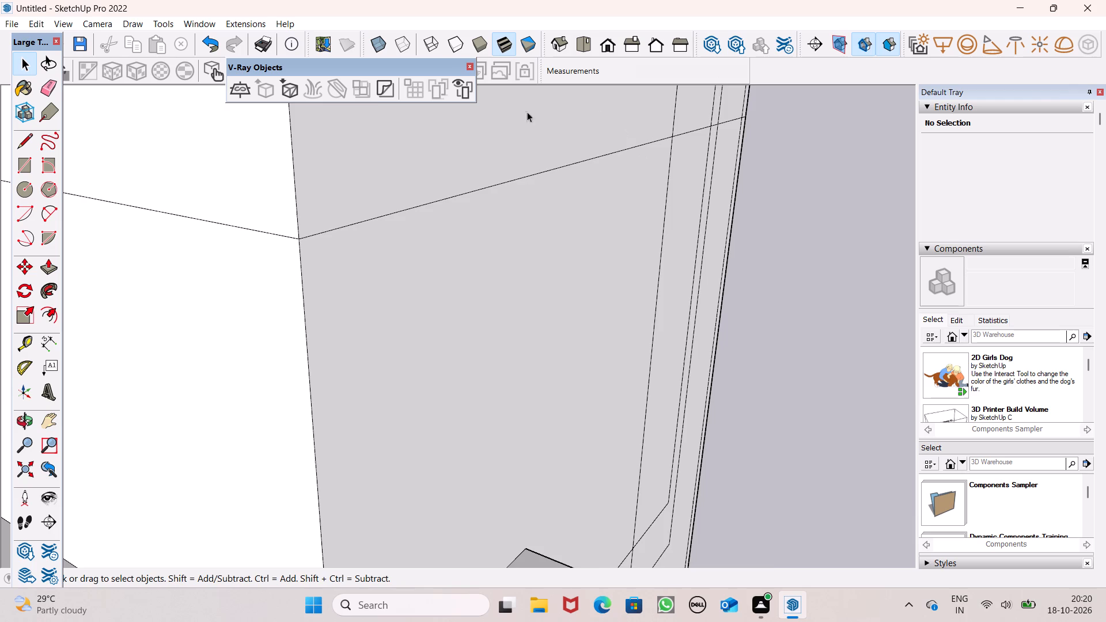
scroll(548, 188, "down", 8)
middle_click_drag(612, 290, 431, 325)
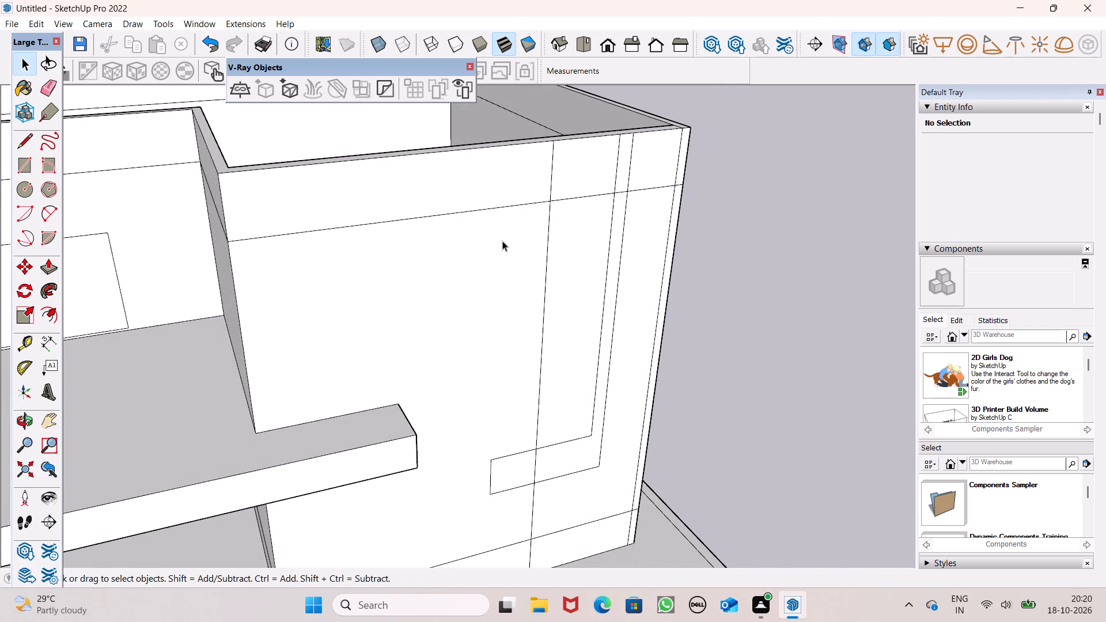
middle_click_drag(502, 238, 436, 264)
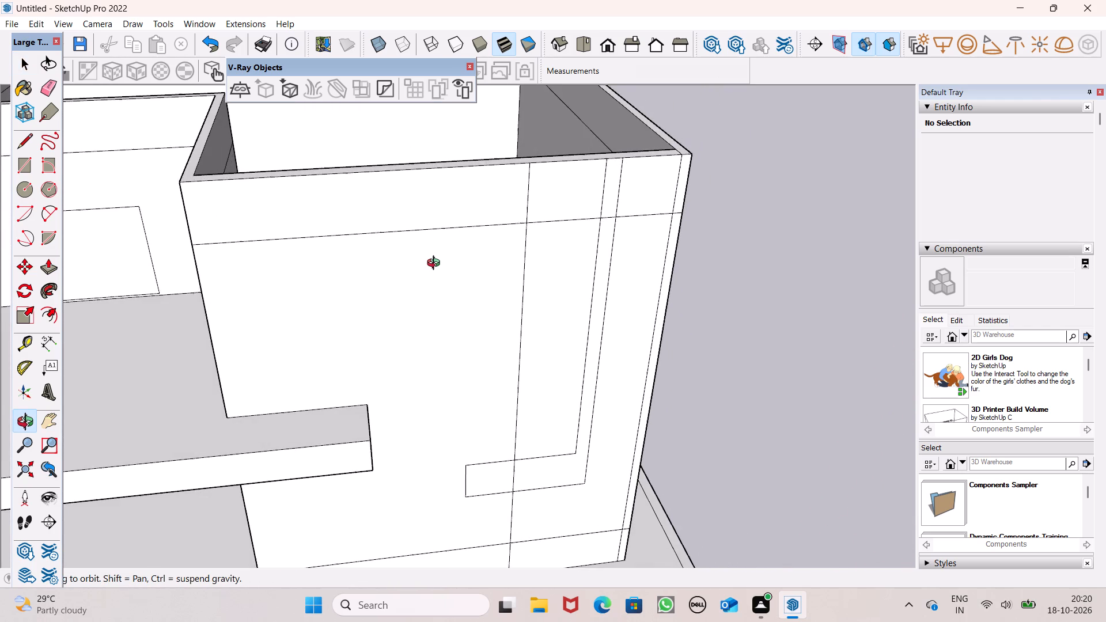
middle_click_drag(436, 264, 399, 279)
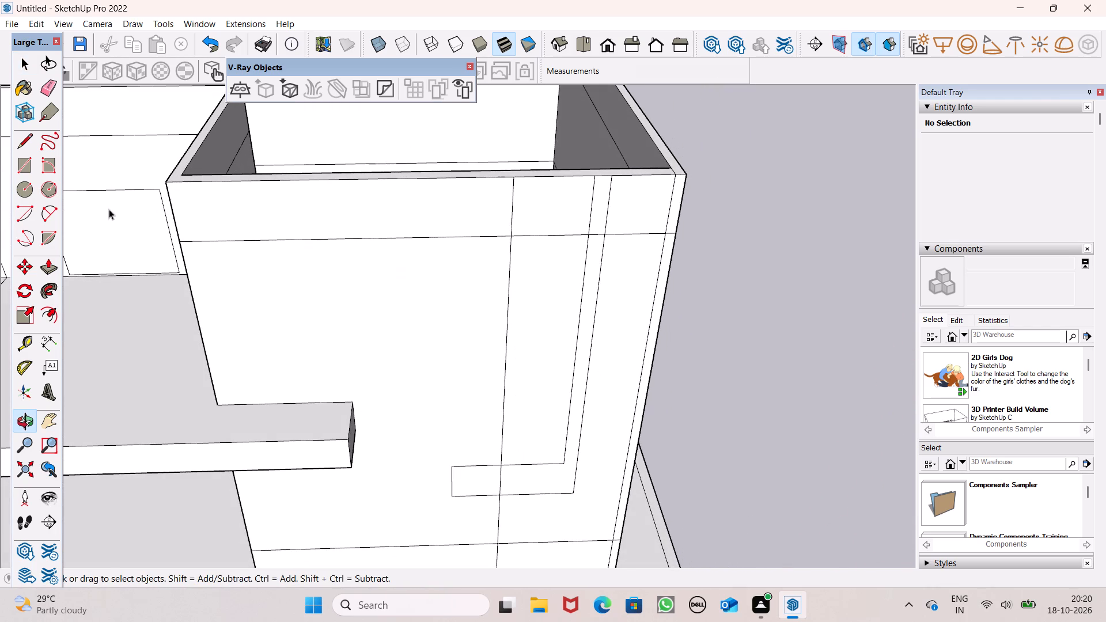
left_click(22, 147)
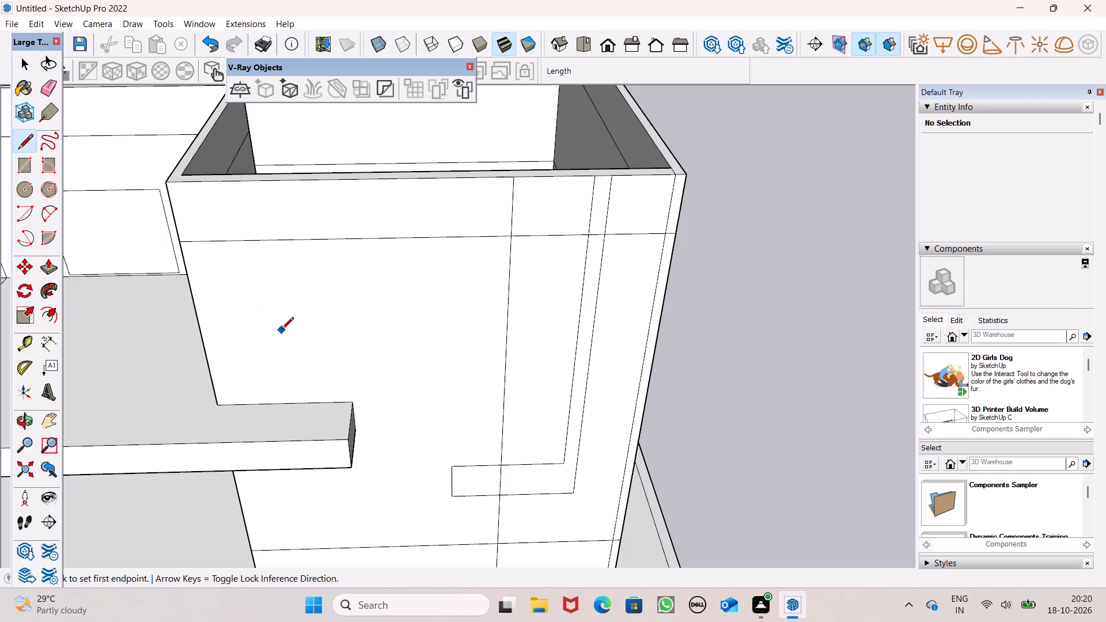
left_click(338, 404)
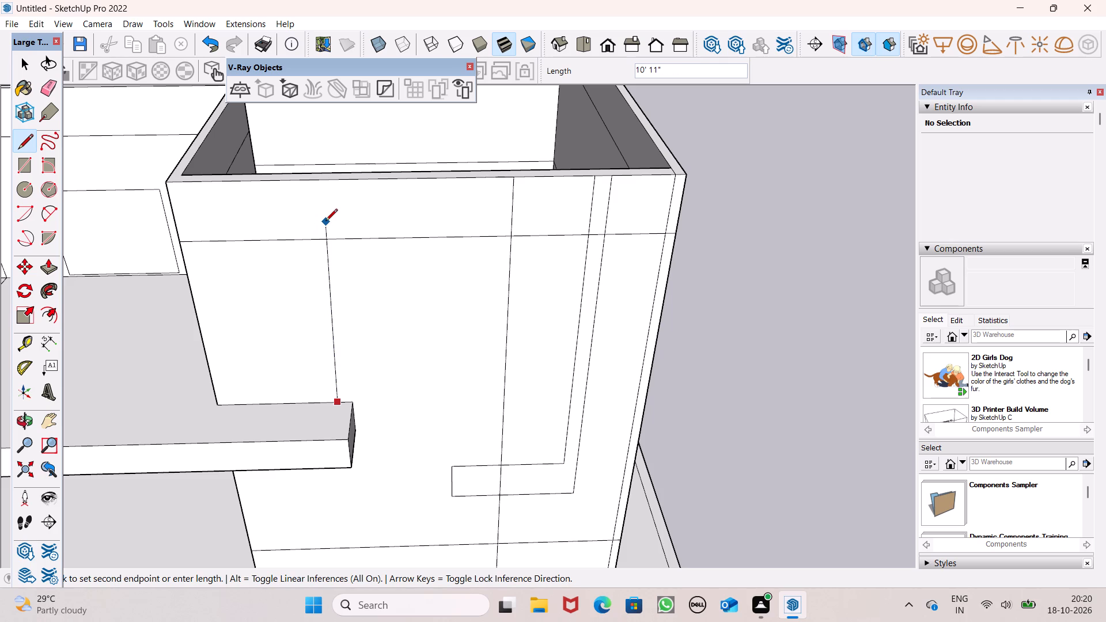
middle_click_drag(230, 295, 248, 237)
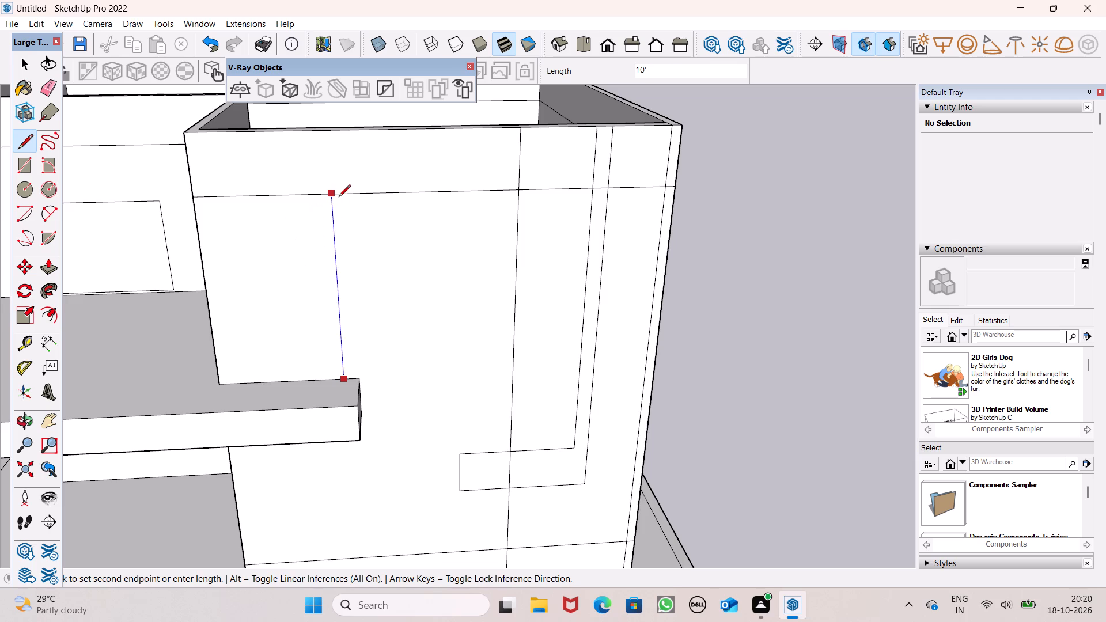
scroll(338, 199, "up", 1)
middle_click_drag(340, 203, 363, 198)
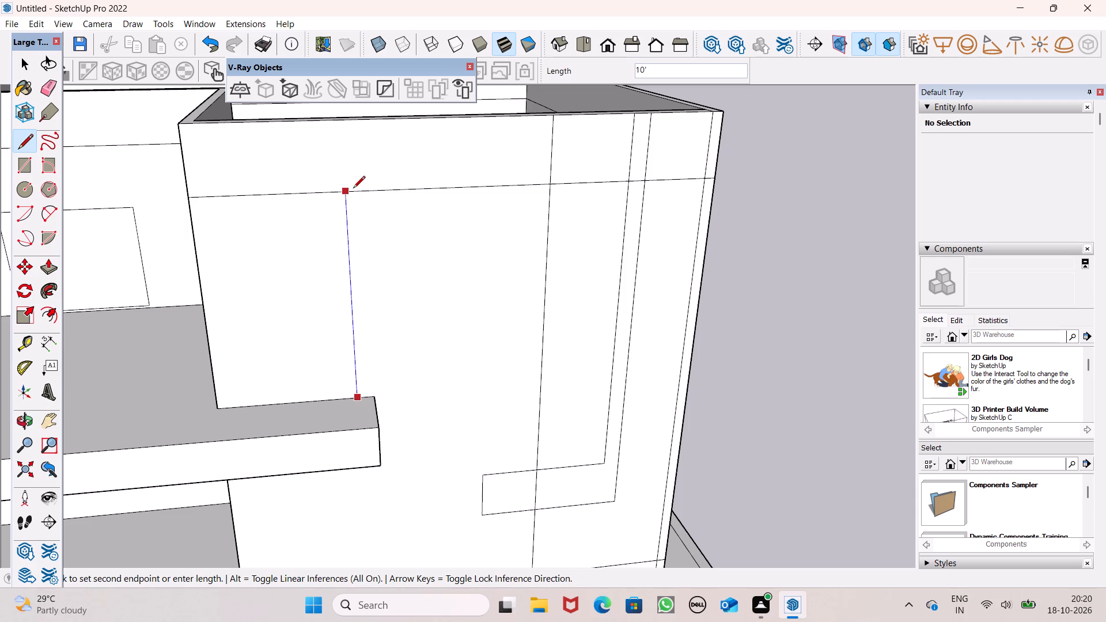
left_click(353, 189)
Pull the upper wall band above the recessed facade outward so it projects over the floor slab.
scroll(356, 194, "down", 5)
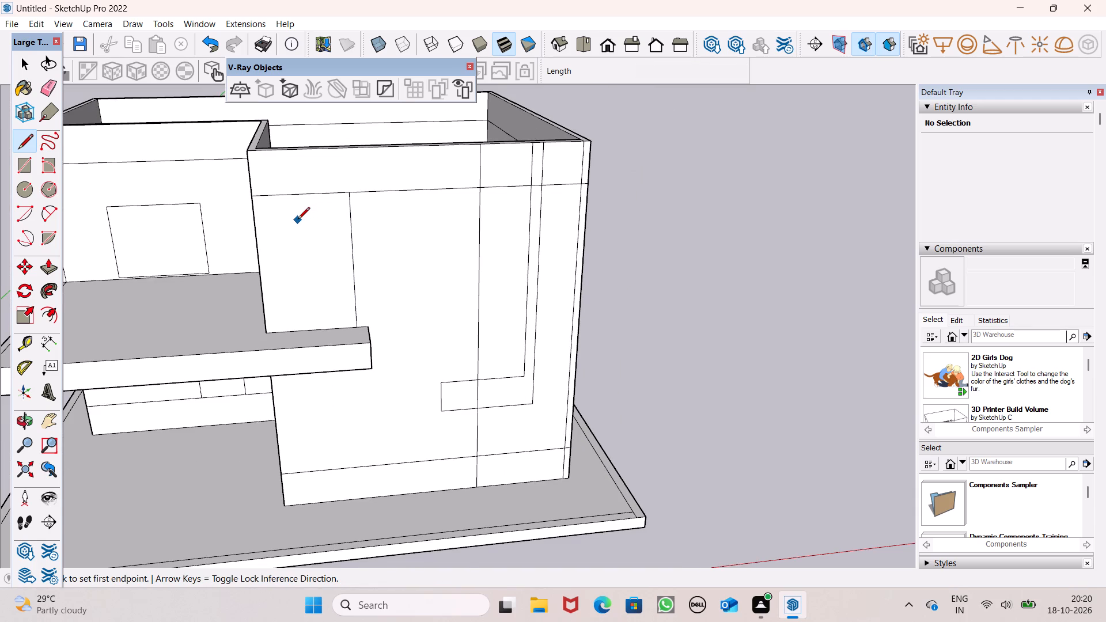
scroll(298, 220, "down", 1)
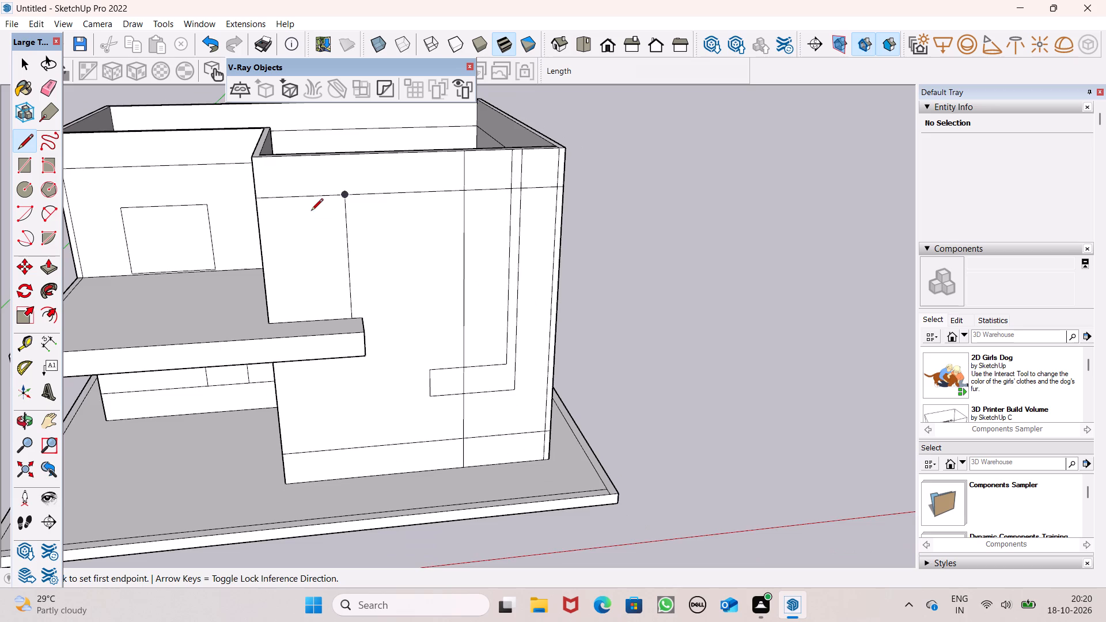
scroll(311, 211, "down", 5)
middle_click_drag(289, 242, 260, 258)
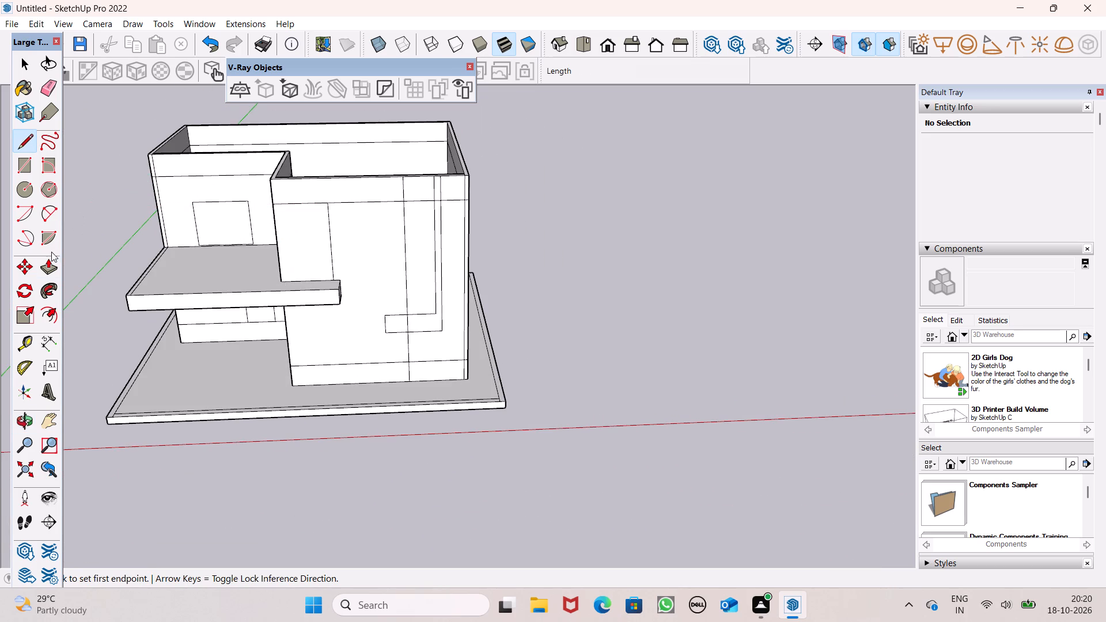
left_click(48, 272)
scroll(151, 204, "up", 6)
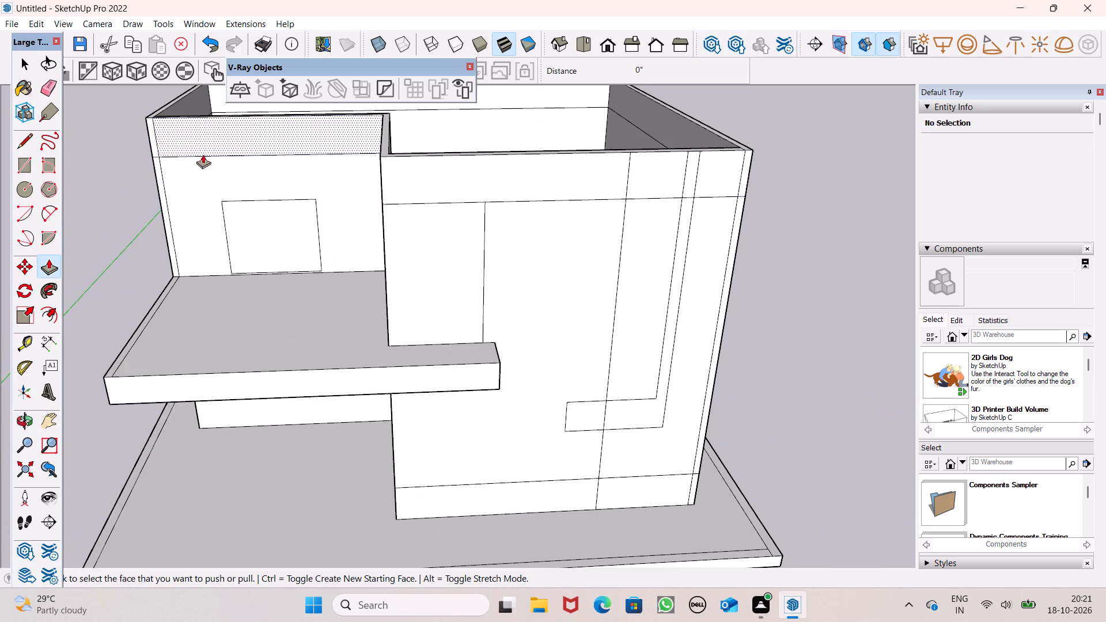
left_click_drag(210, 144, 209, 191)
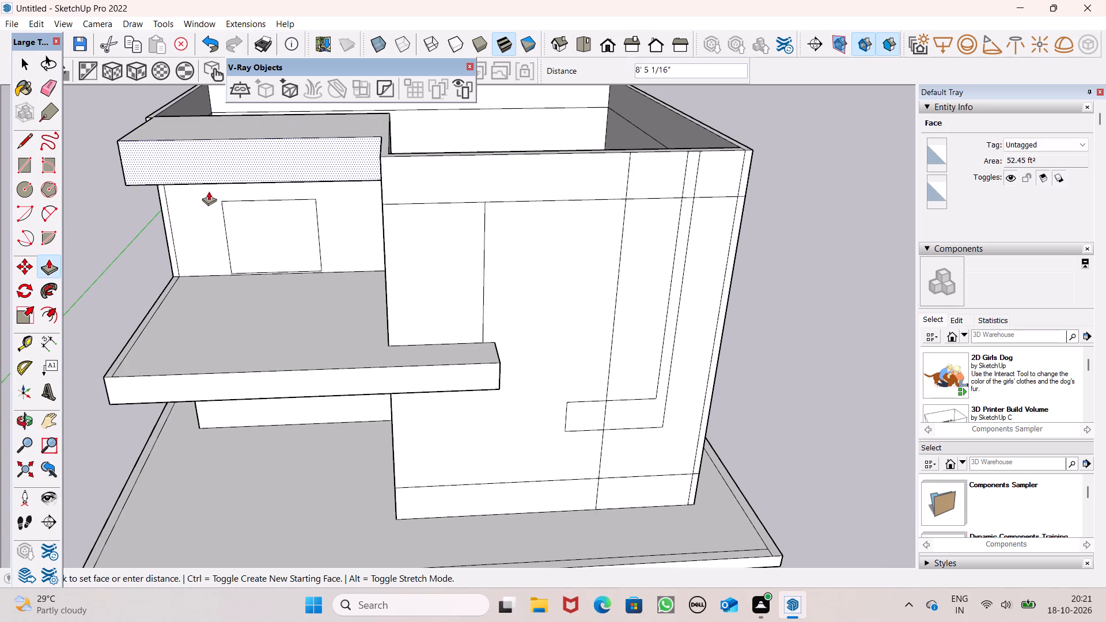
left_click_drag(209, 191, 206, 221)
left_click(206, 221)
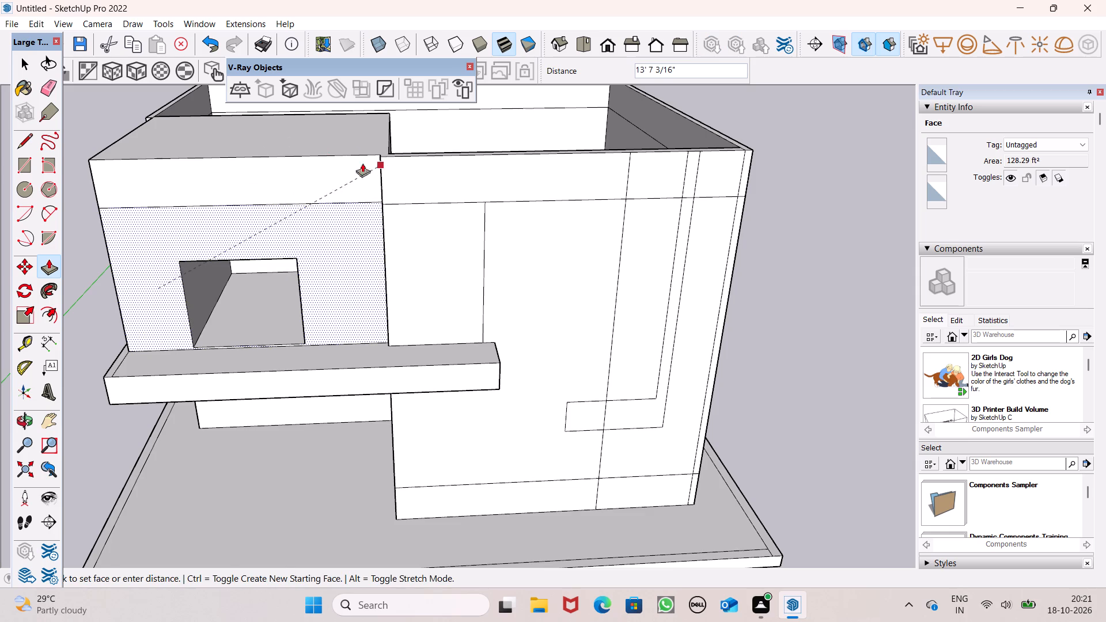
key("space")
Inspect the projecting upper band from the front and from above, checking its alignment with the adjacent front wall.
middle_click_drag(352, 215, 388, 115)
scroll(411, 259, "down", 2)
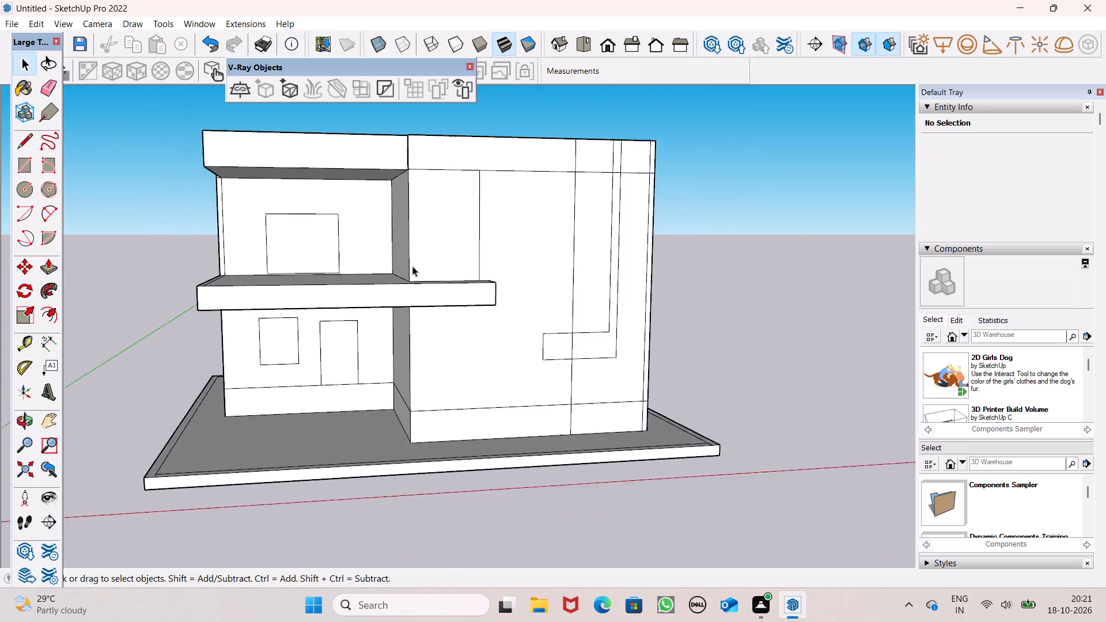
scroll(412, 266, "down", 2)
middle_click_drag(438, 312, 402, 332)
scroll(451, 111, "up", 3)
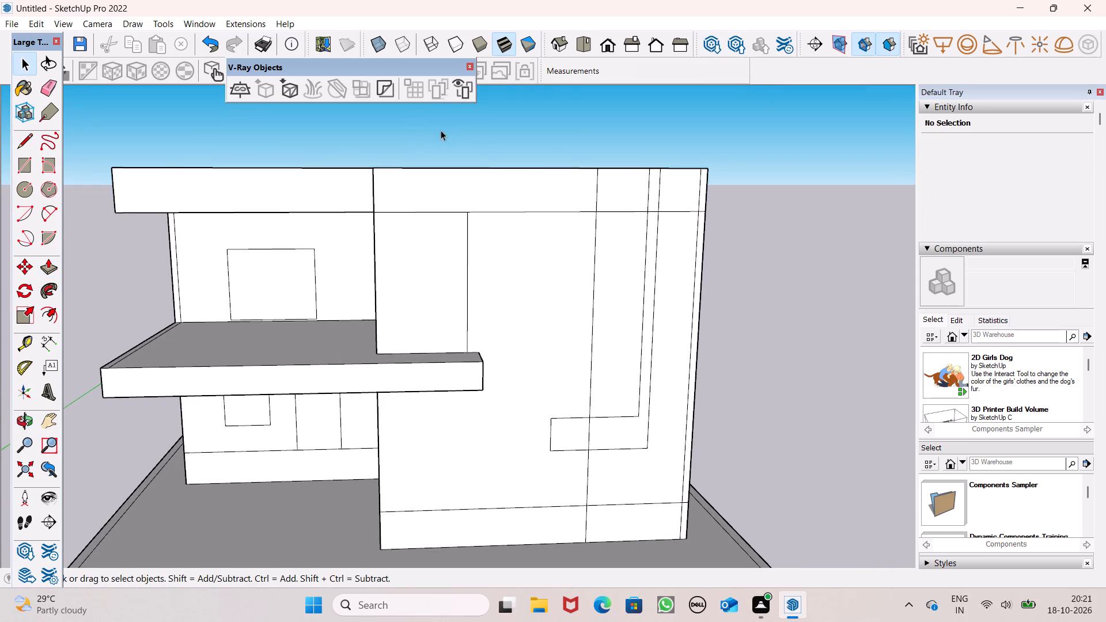
scroll(446, 139, "down", 4)
scroll(464, 169, "up", 1)
middle_click_drag(458, 201, 410, 350)
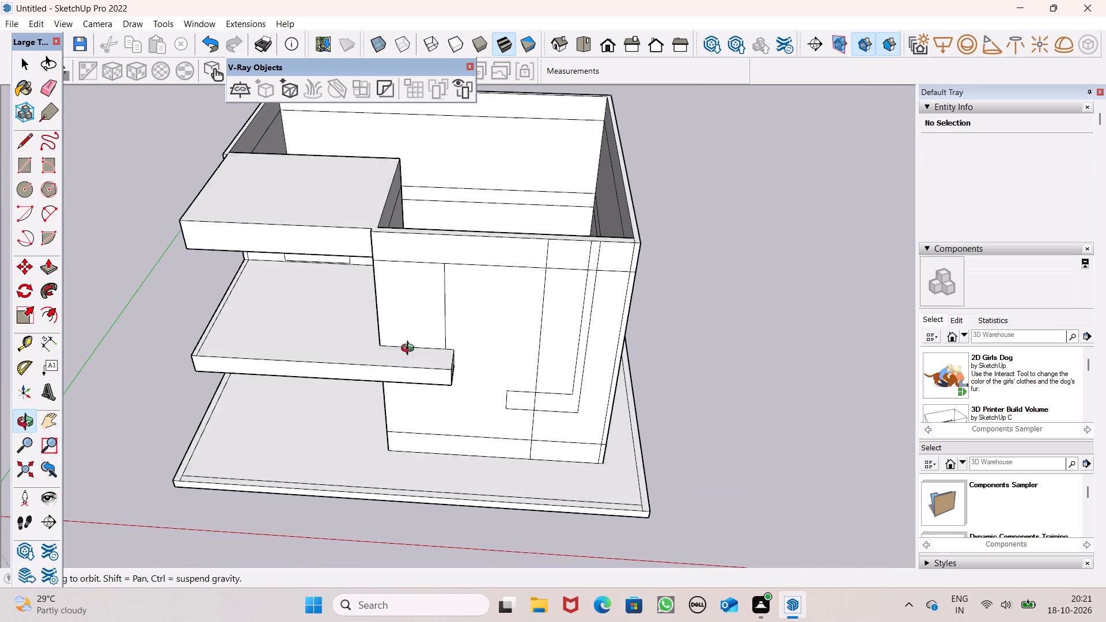
middle_click_drag(410, 350, 410, 351)
Push the projecting upper band's front face back 6 1/8" until flush with the adjacent front wall.
scroll(356, 232, "up", 6)
scroll(393, 206, "down", 1)
middle_click_drag(365, 229, 481, 195)
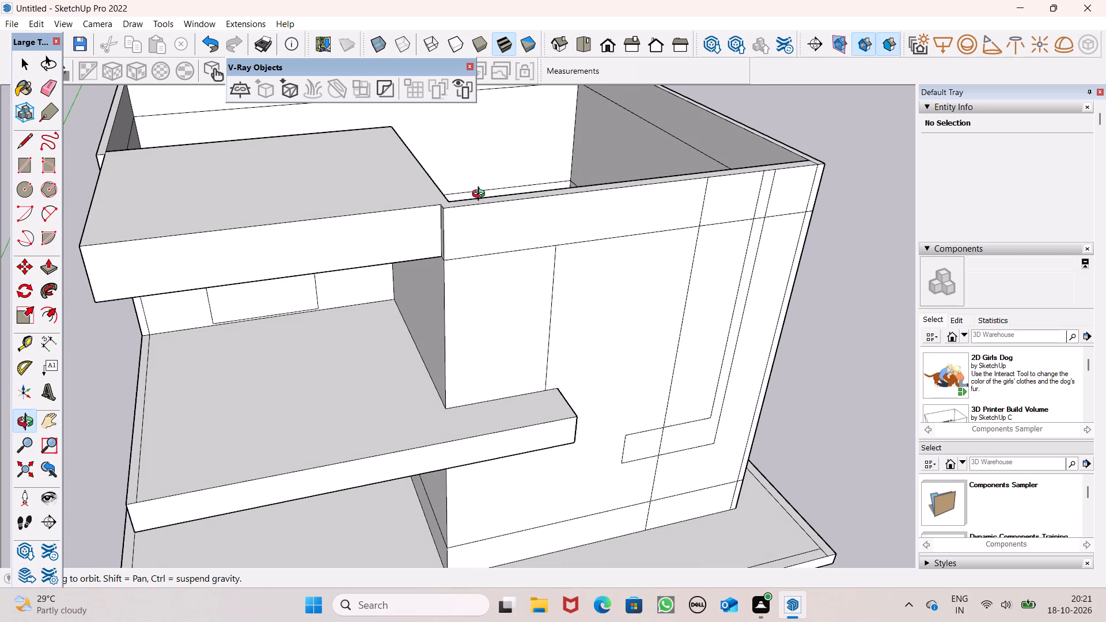
middle_click_drag(481, 195, 448, 210)
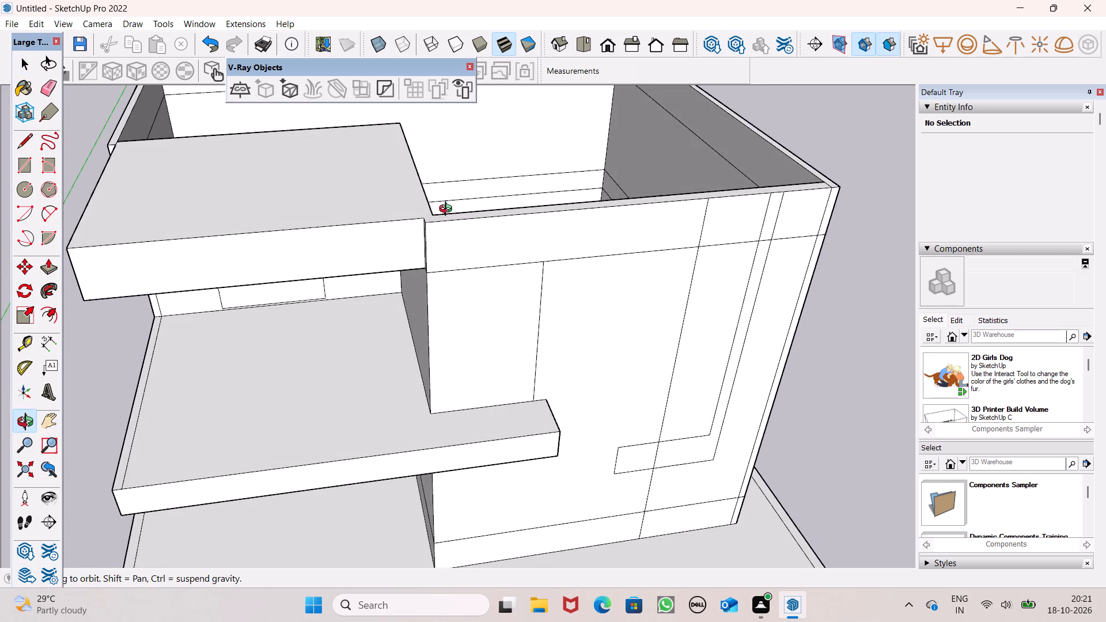
middle_click_drag(448, 210, 434, 222)
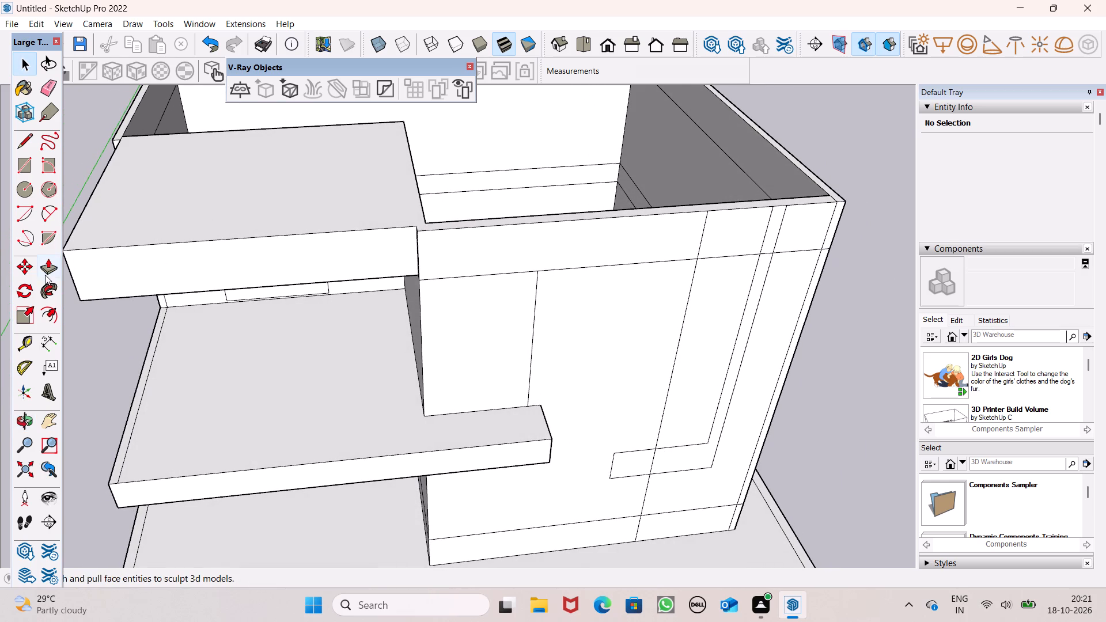
left_click(40, 276)
left_click_drag(302, 259, 430, 253)
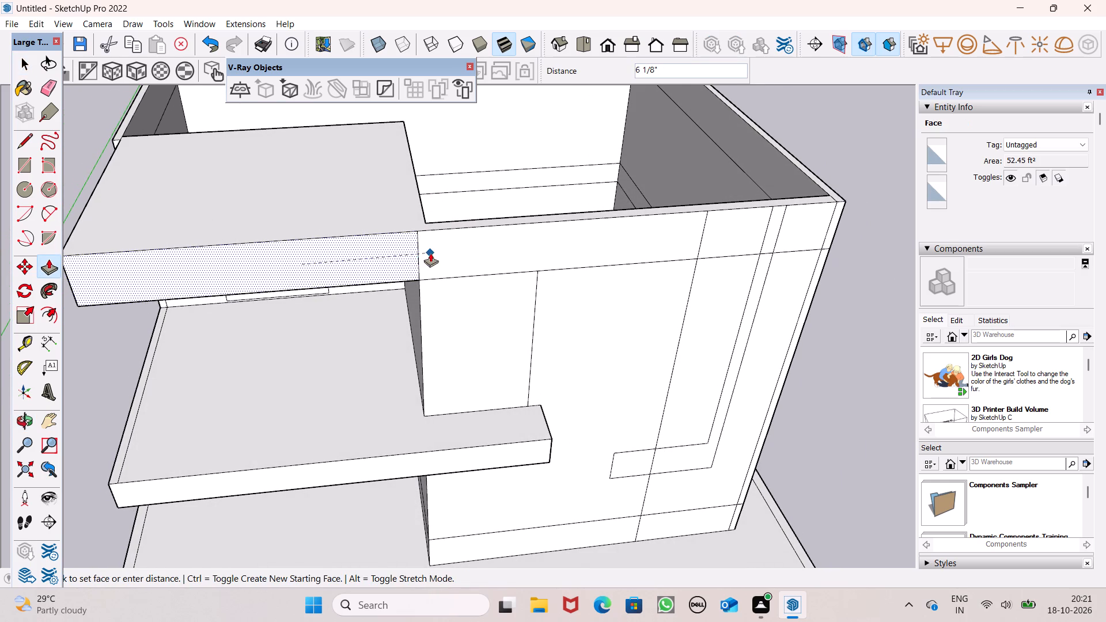
left_click_drag(430, 253, 431, 252)
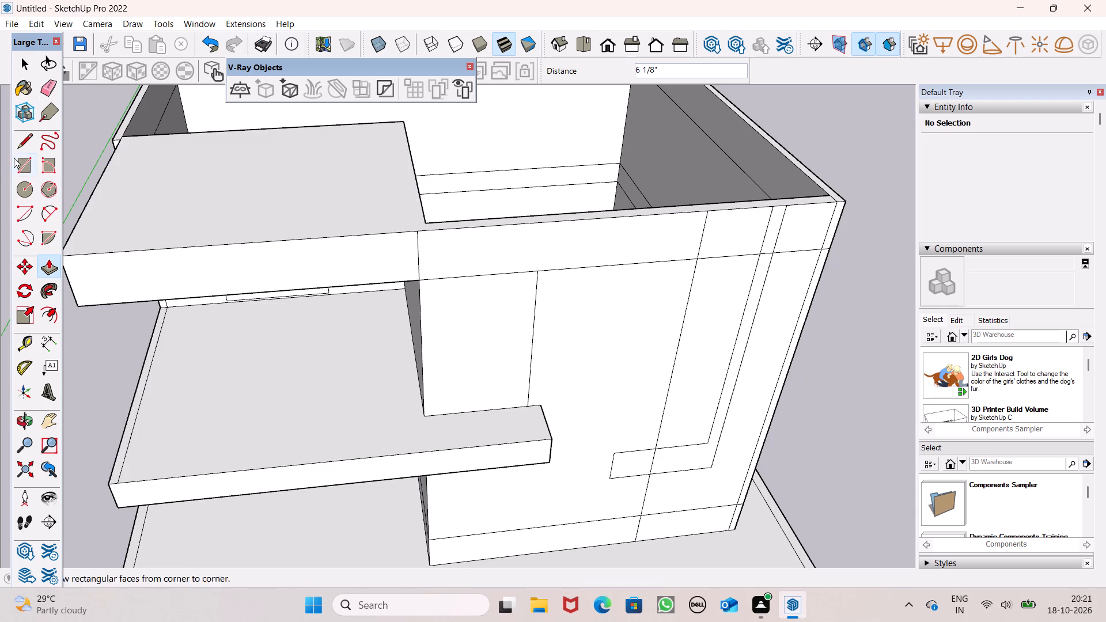
Extend the vertical facade line about 3' up across the upper band to the wall's top edge.
left_click(26, 147)
scroll(420, 214, "up", 4)
middle_click_drag(470, 271, 420, 252)
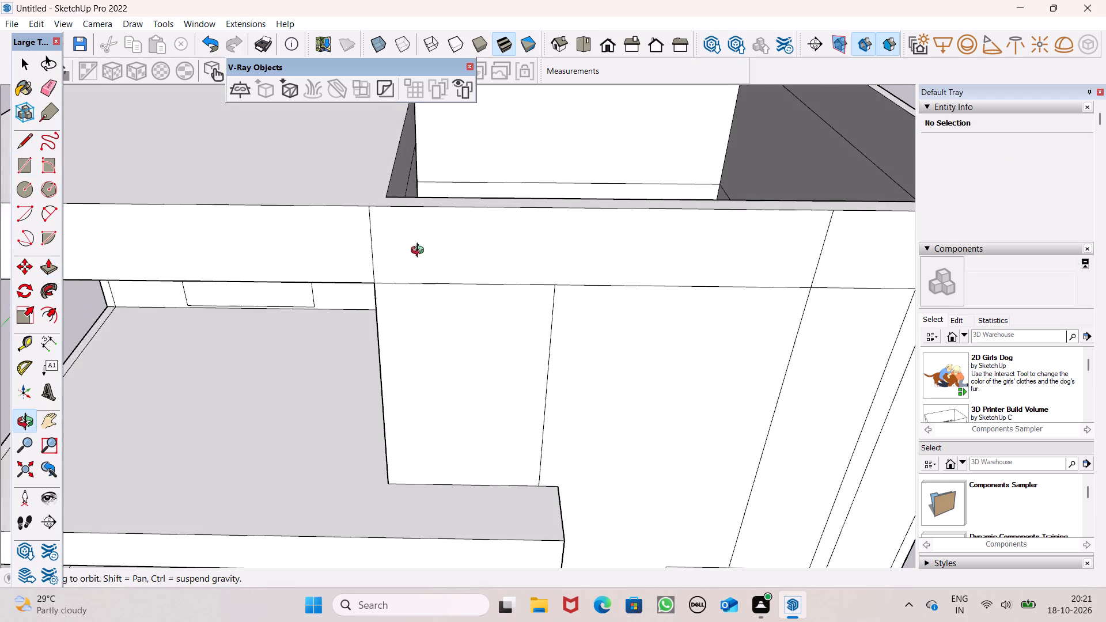
middle_click_drag(420, 252, 418, 251)
scroll(418, 251, "up", 1)
left_click_drag(565, 293, 565, 275)
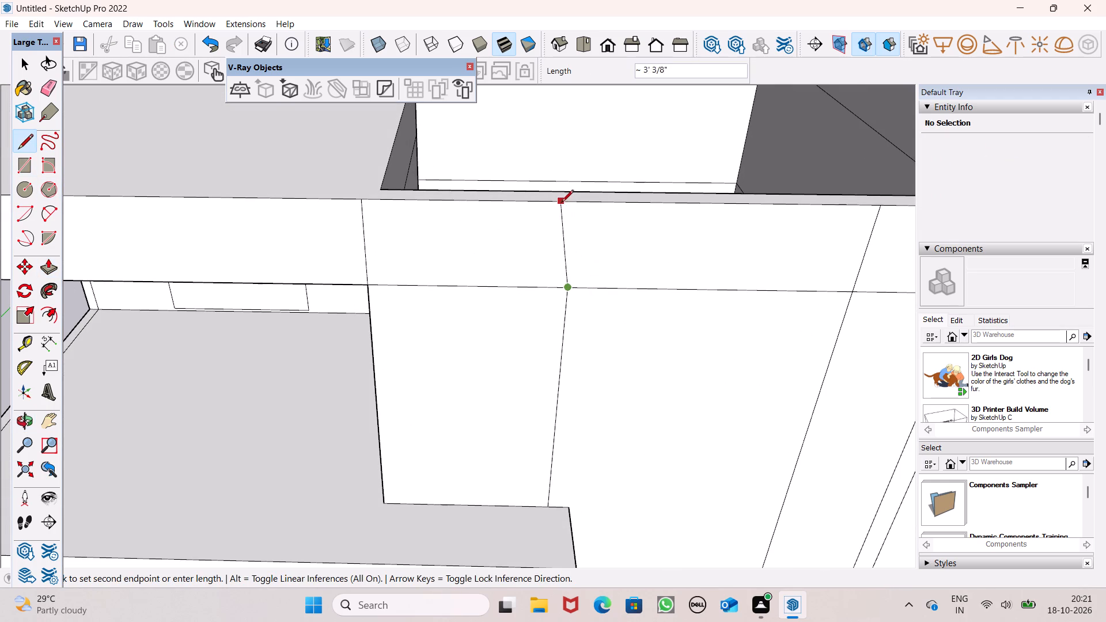
left_click(573, 200)
Draw a horizontal line about 24' long near the upper band's top, from its outer end edge to the extended vertical line.
scroll(581, 160, "down", 2)
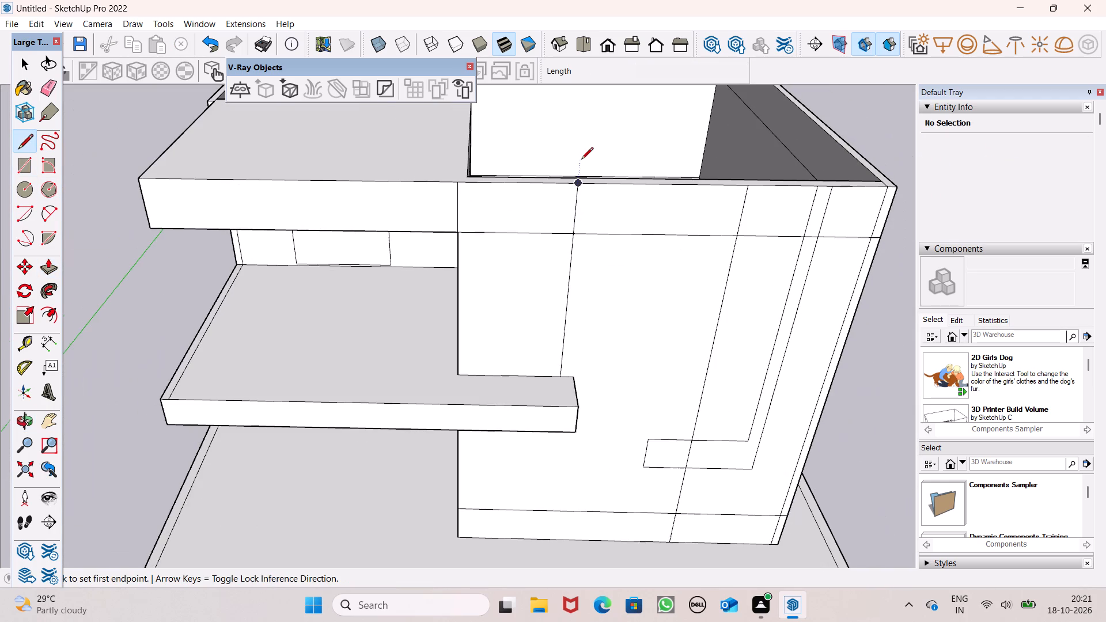
scroll(581, 160, "down", 1)
scroll(607, 199, "down", 1)
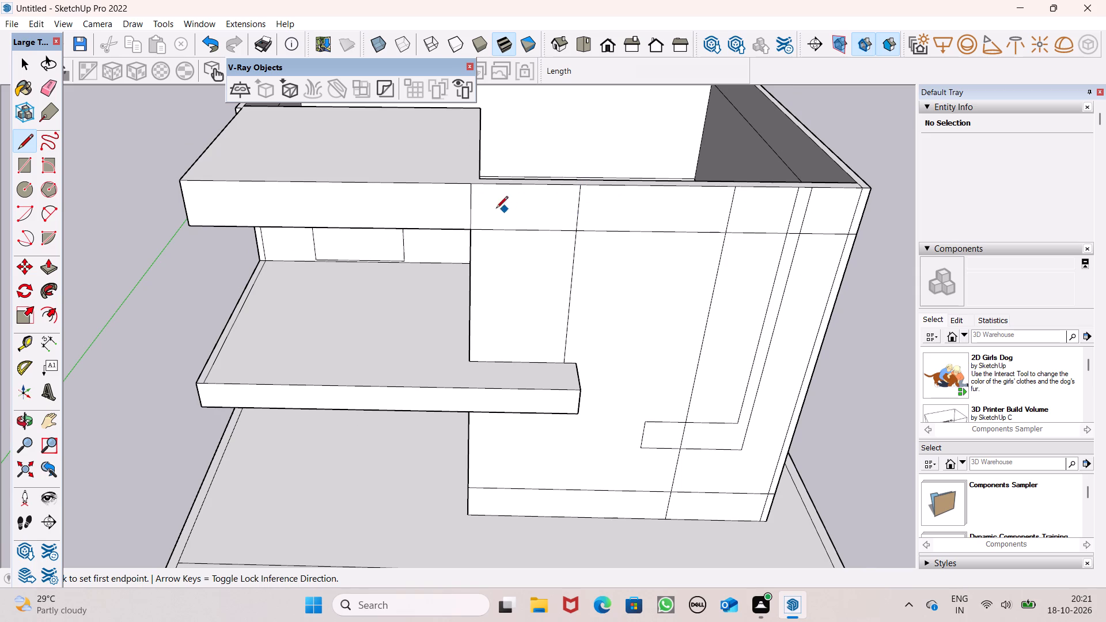
scroll(384, 207, "up", 1)
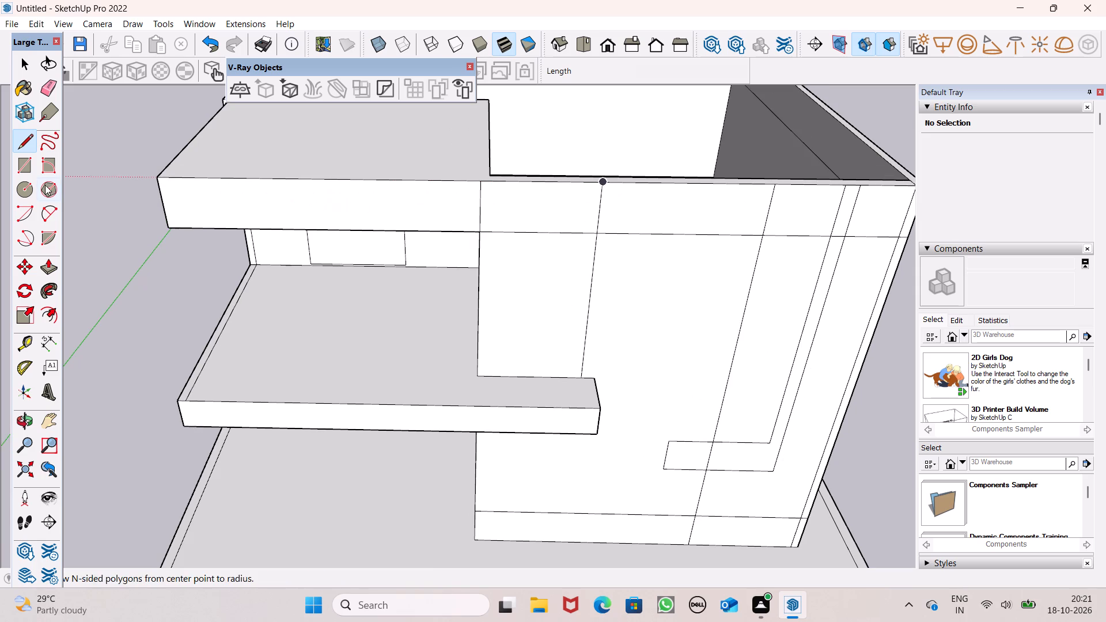
middle_click_drag(183, 207, 192, 189)
scroll(183, 207, "up", 1)
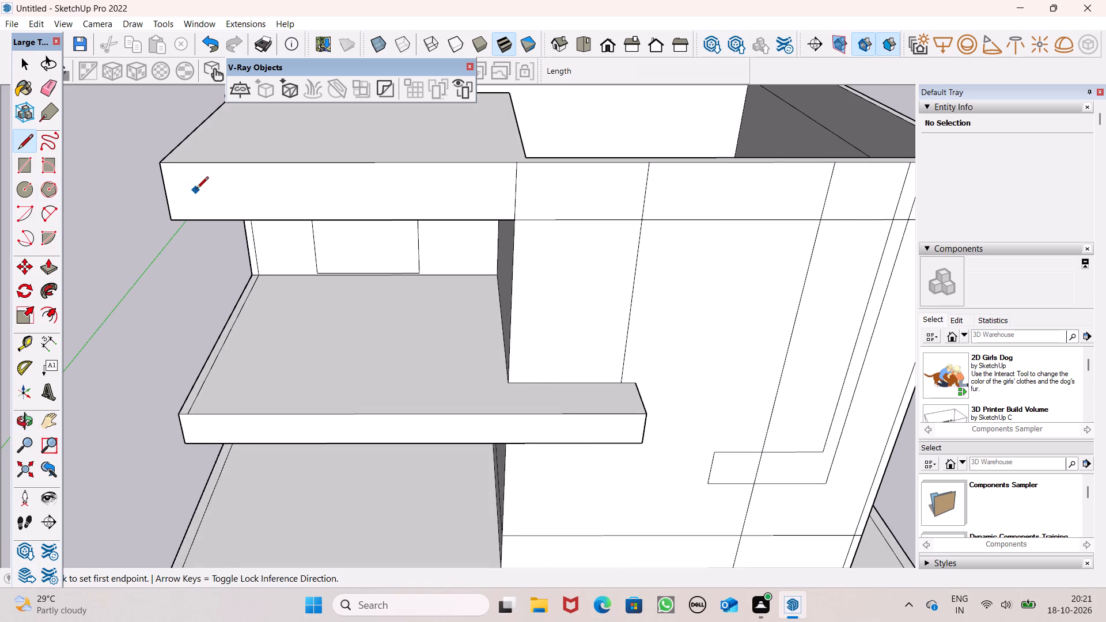
left_click(166, 176)
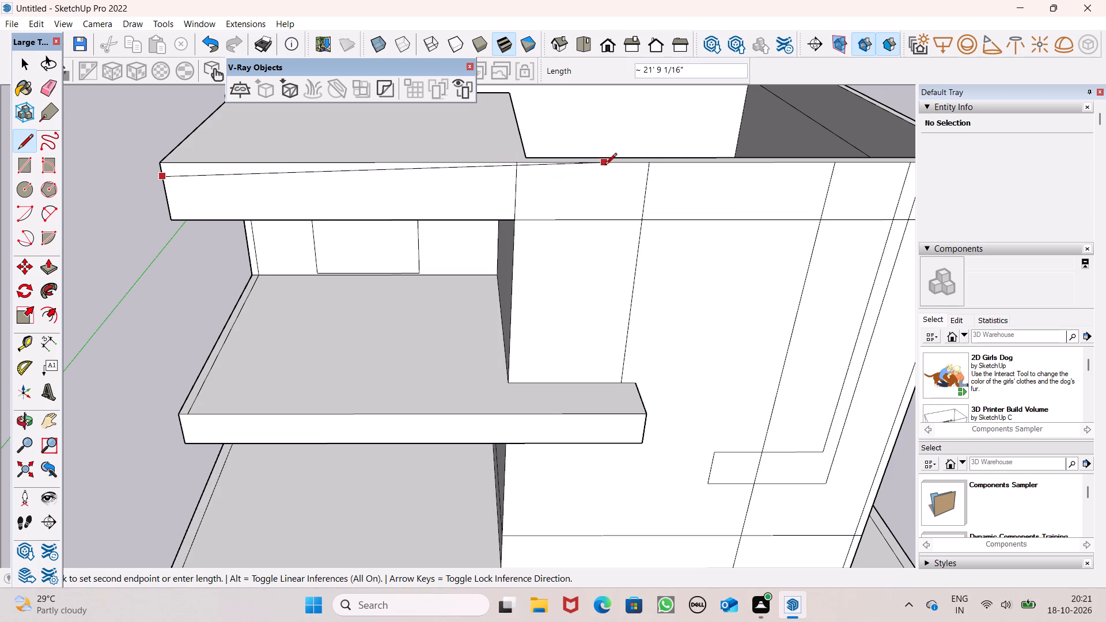
left_click(646, 172)
Erase the vertical seam segments between the projecting upper band and the adjacent front wall.
left_click(49, 92)
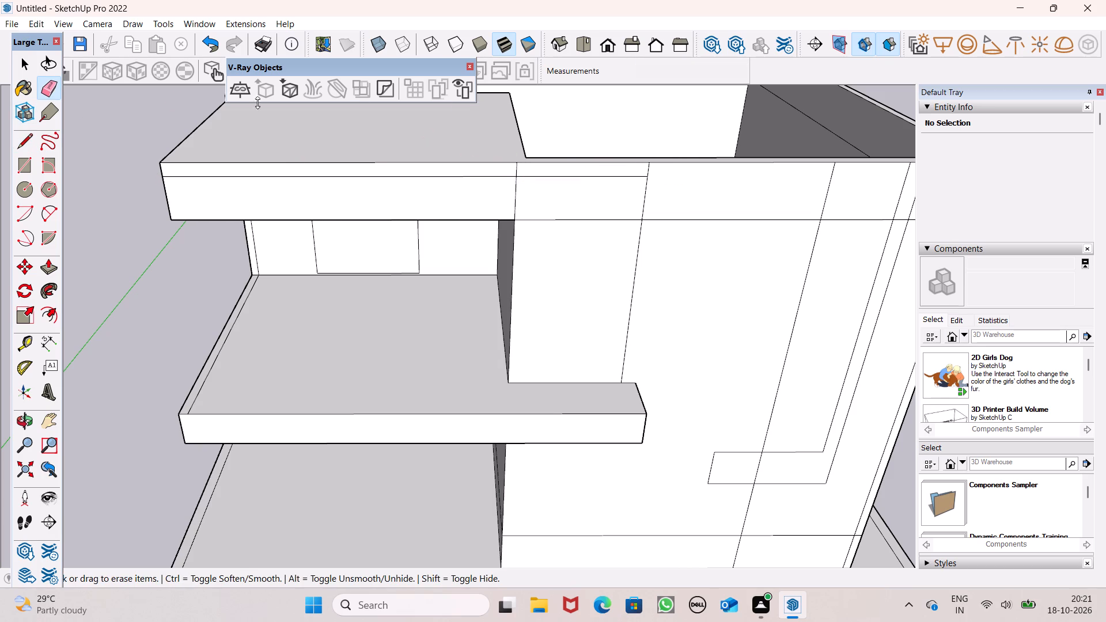
scroll(608, 185, "up", 6)
left_click_drag(456, 148, 468, 139)
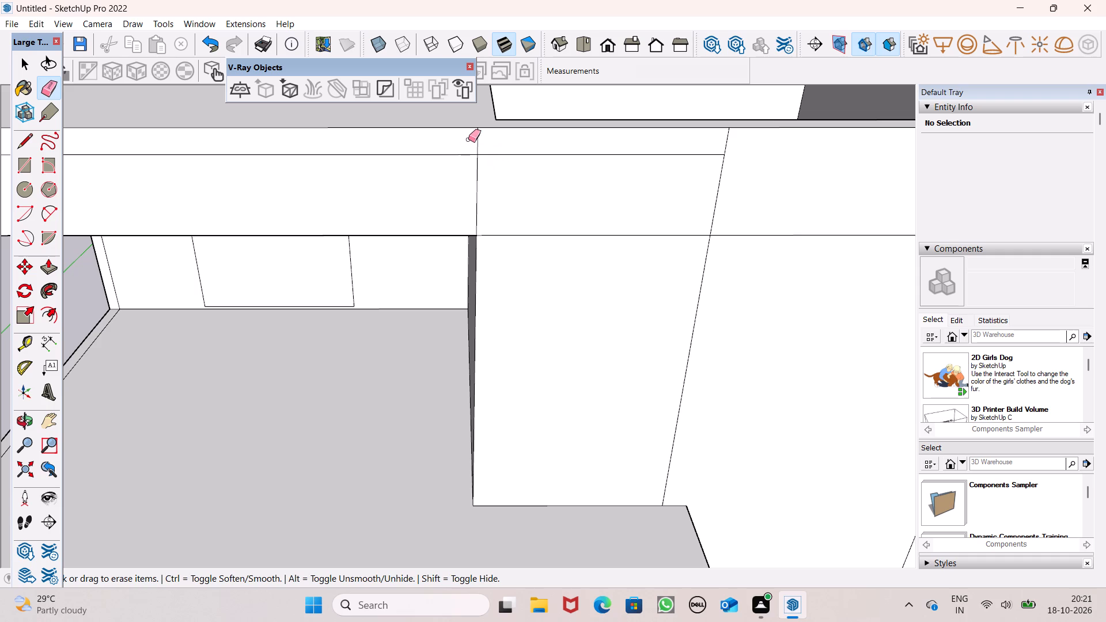
left_click_drag(468, 139, 474, 138)
left_click_drag(482, 173, 476, 179)
left_click_drag(481, 144, 475, 144)
left_click(475, 144)
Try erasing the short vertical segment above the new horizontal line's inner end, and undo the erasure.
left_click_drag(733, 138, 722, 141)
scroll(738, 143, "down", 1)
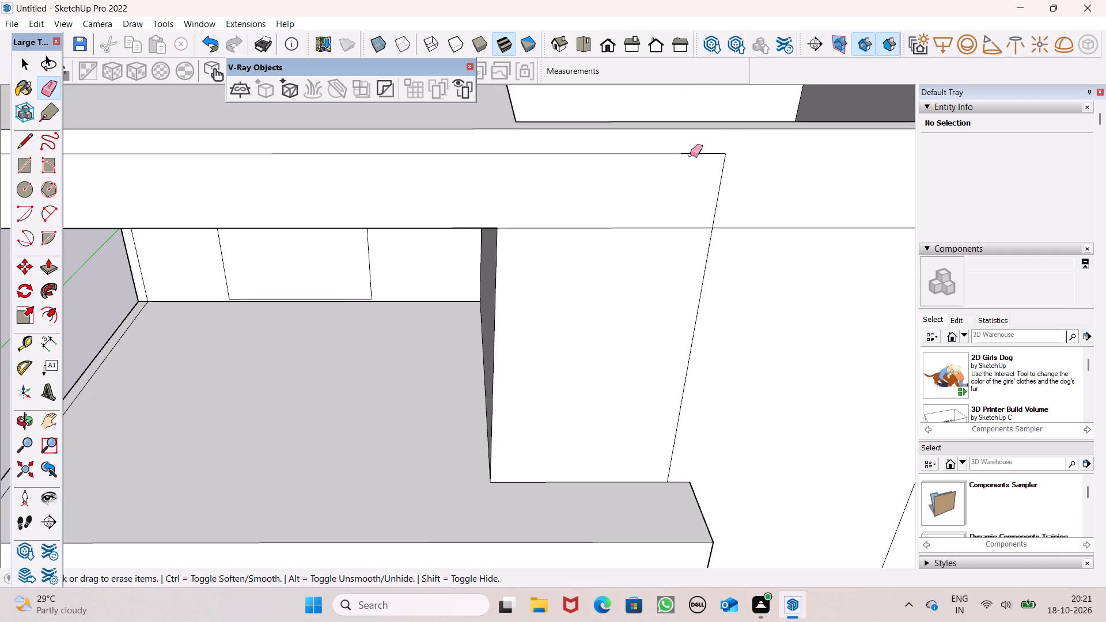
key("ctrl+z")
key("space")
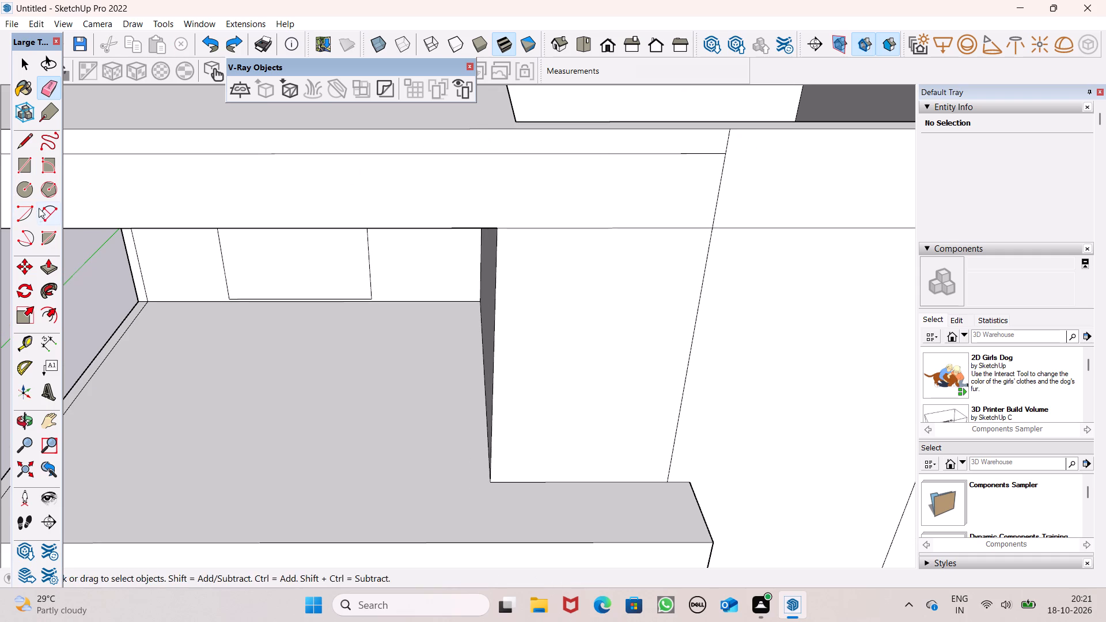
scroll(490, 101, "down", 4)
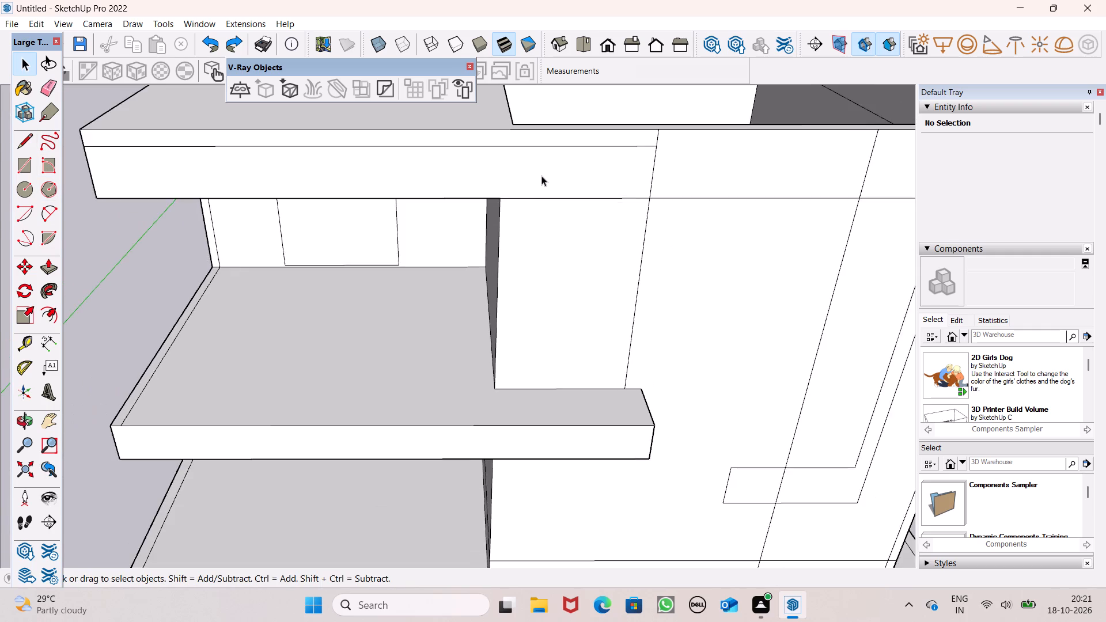
Inspect the upper band, its dividing lines and the wall panel below it from several angles.
scroll(543, 176, "down", 3)
middle_click_drag(541, 183, 638, 188)
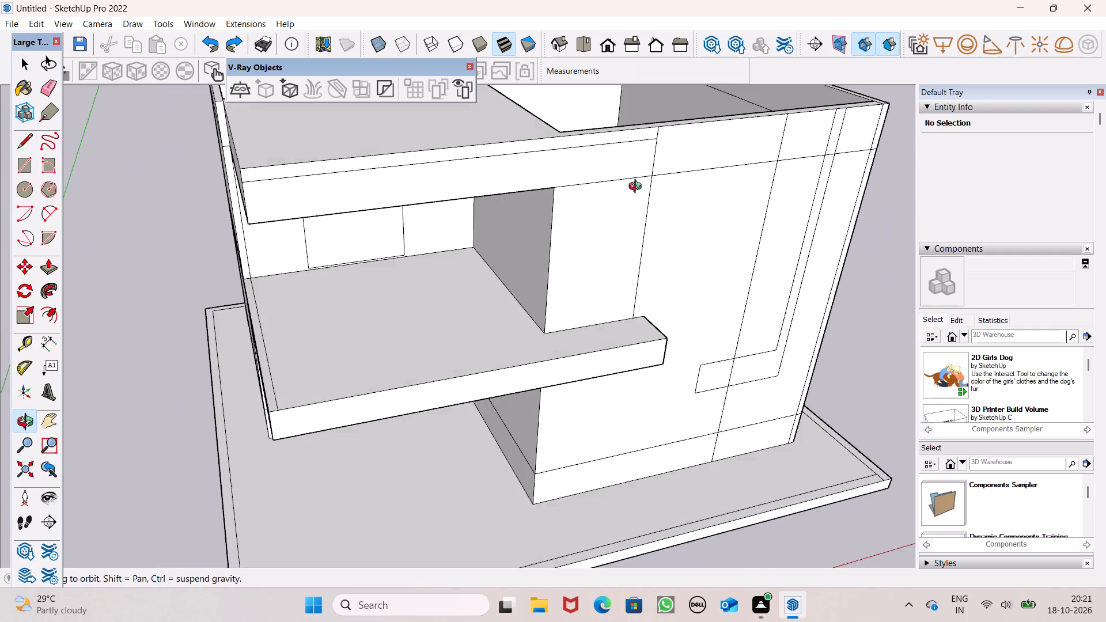
middle_click_drag(638, 188, 501, 160)
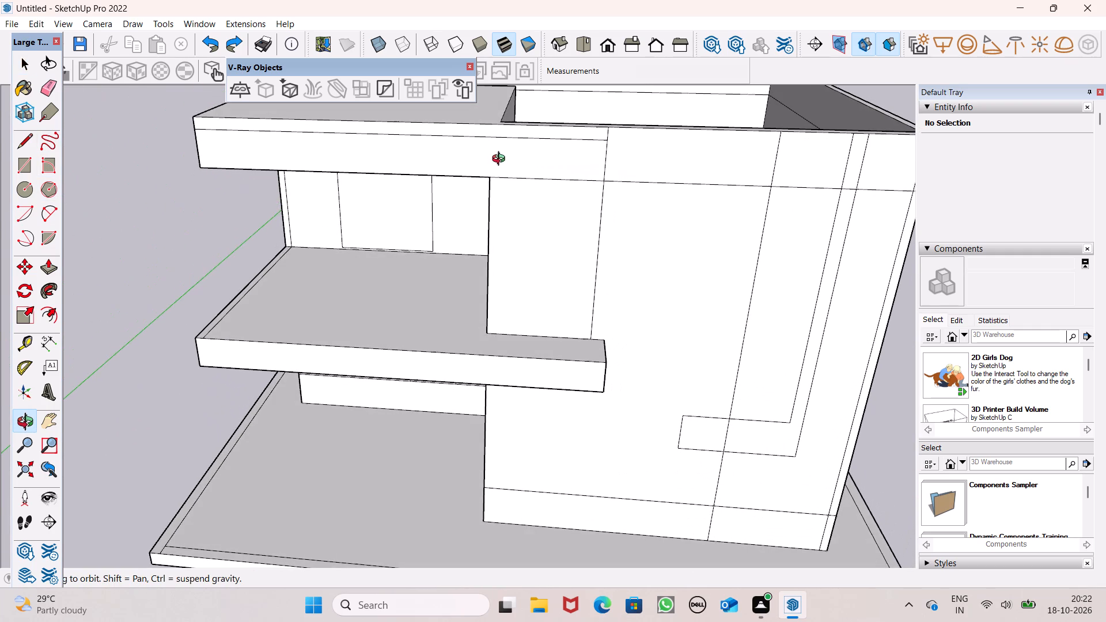
middle_click_drag(501, 160, 551, 119)
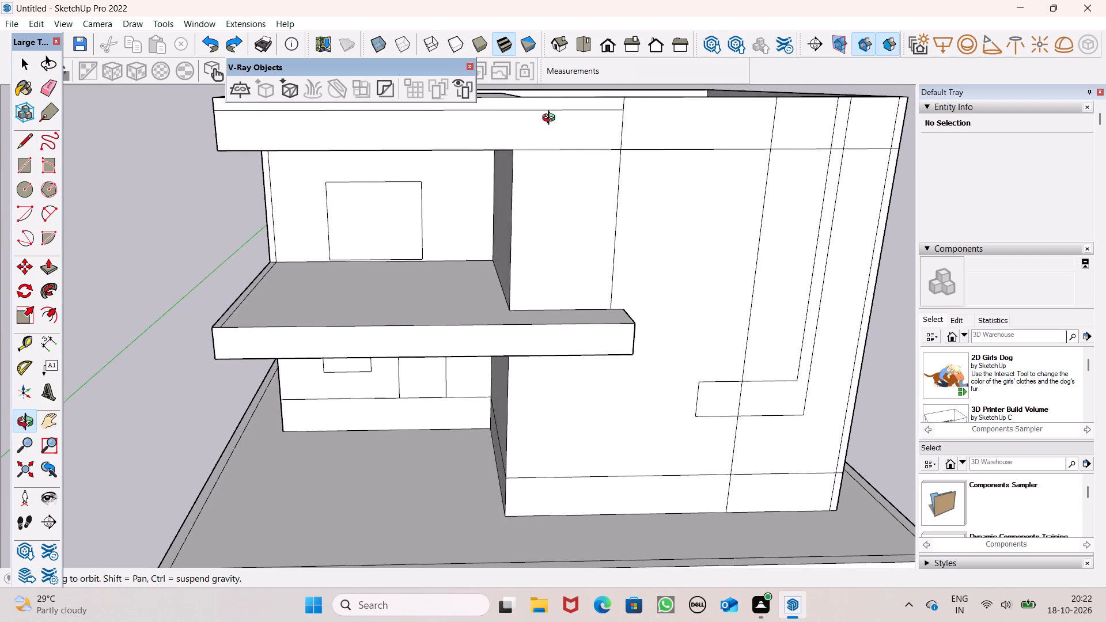
middle_click_drag(551, 119, 447, 244)
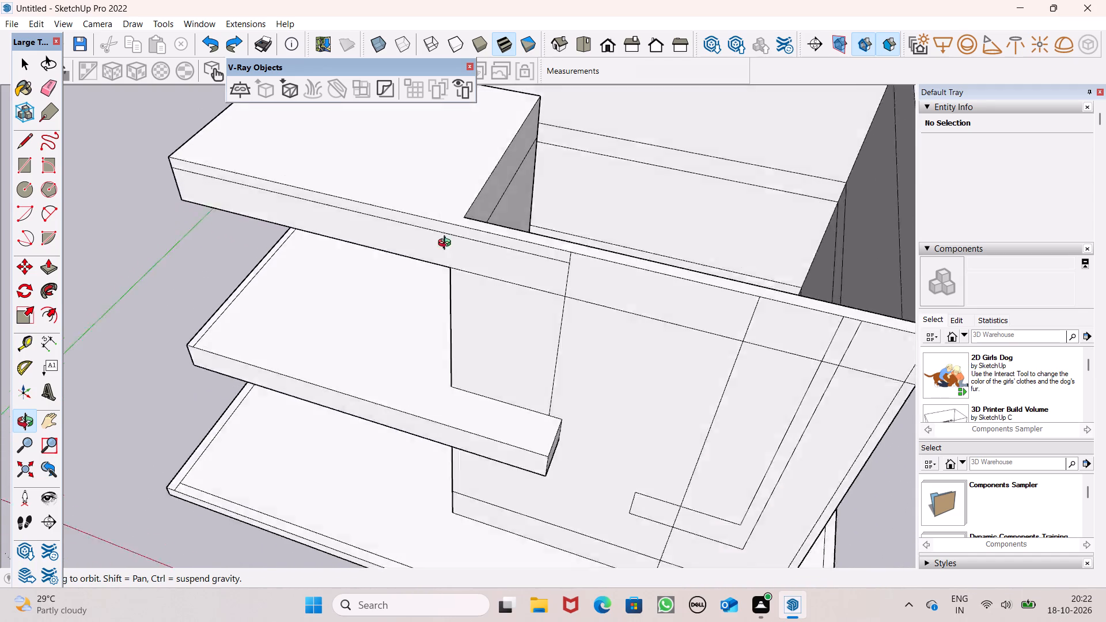
middle_click_drag(447, 244, 503, 144)
scroll(488, 204, "down", 2)
scroll(552, 135, "up", 2)
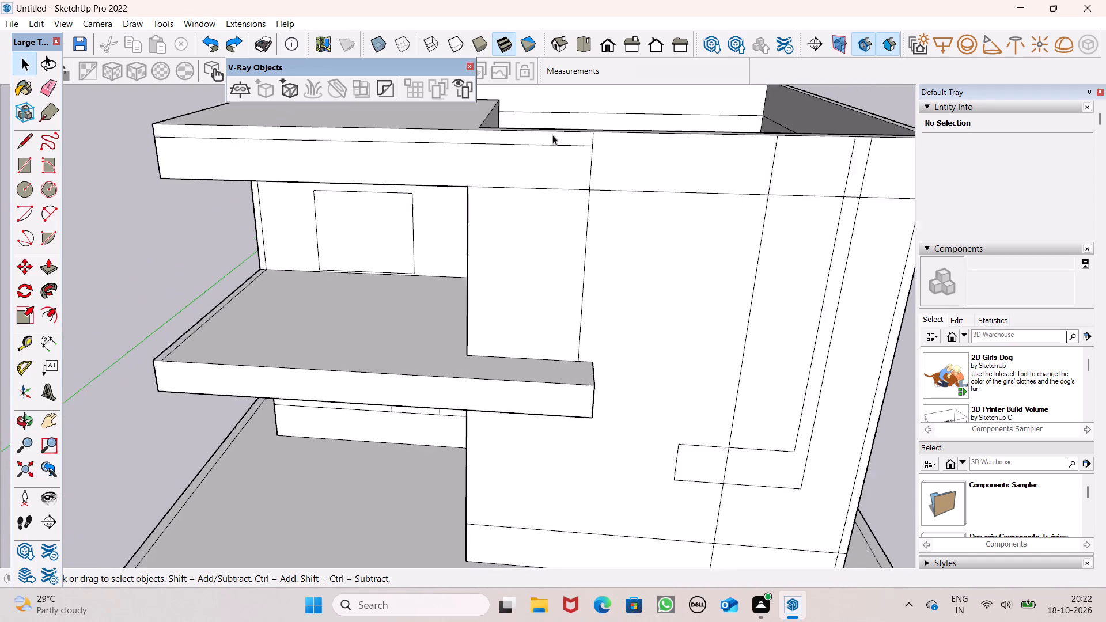
scroll(552, 135, "up", 4)
middle_click_drag(559, 166, 563, 142)
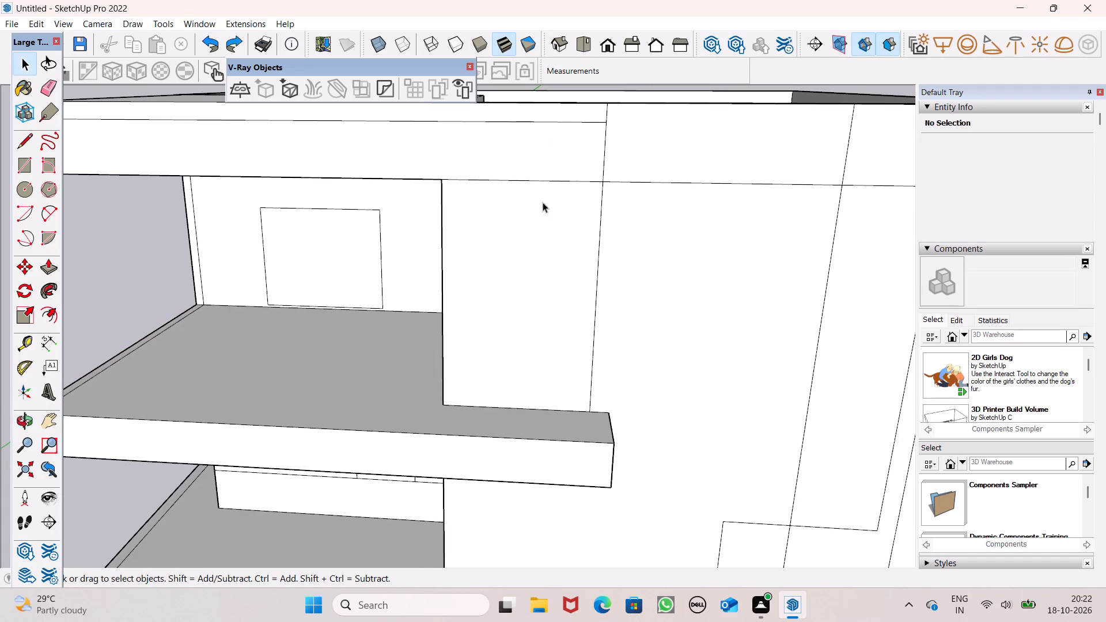
scroll(546, 212, "down", 1)
scroll(543, 280, "up", 1)
middle_click_drag(544, 281, 531, 350)
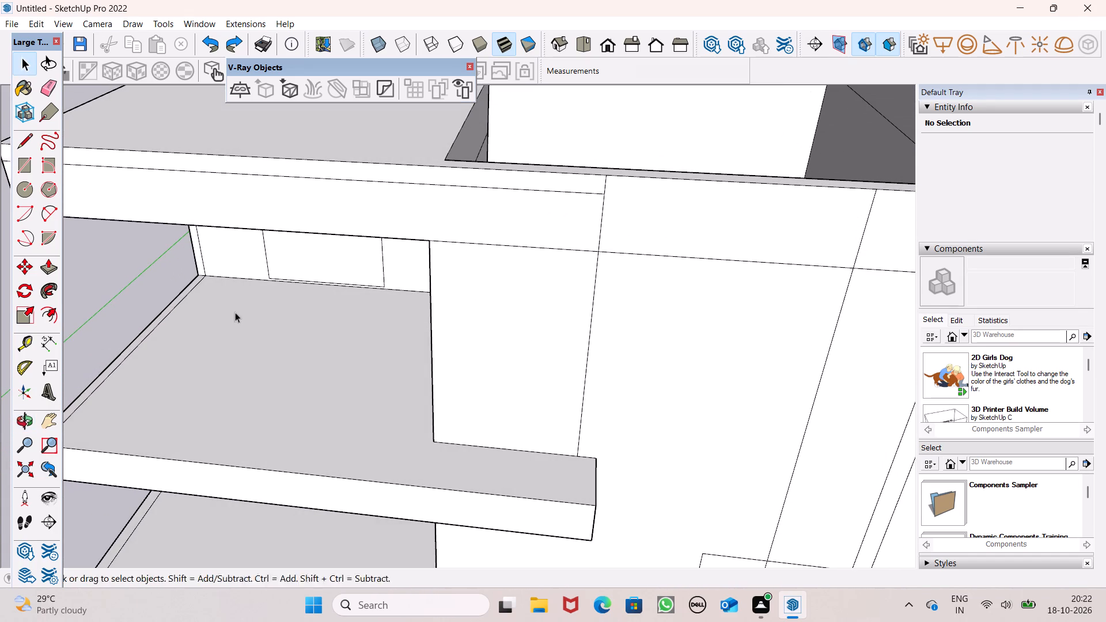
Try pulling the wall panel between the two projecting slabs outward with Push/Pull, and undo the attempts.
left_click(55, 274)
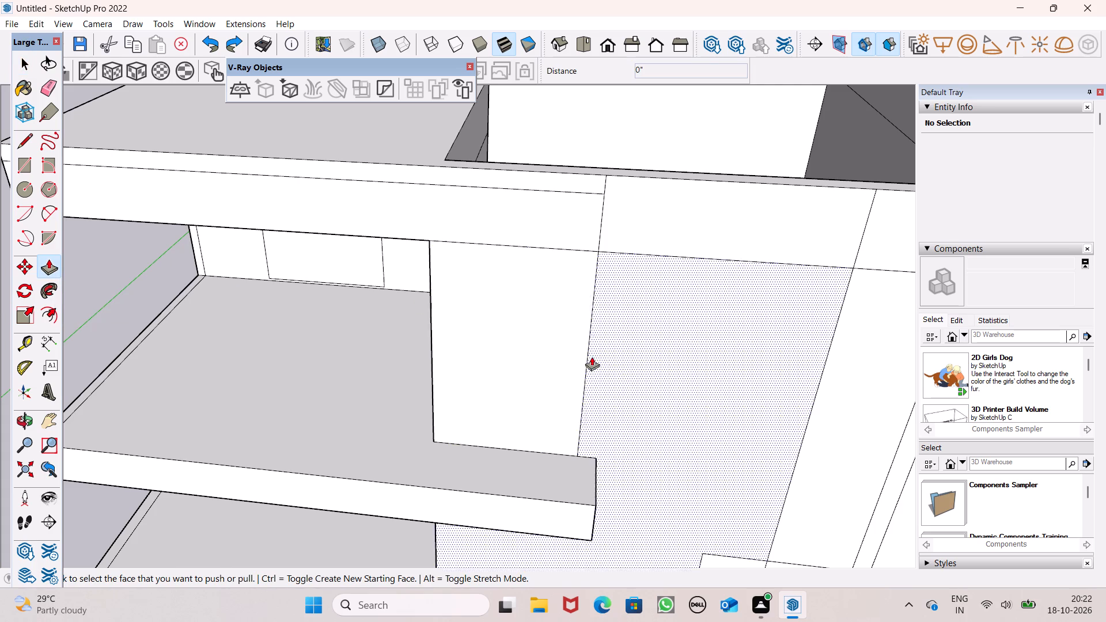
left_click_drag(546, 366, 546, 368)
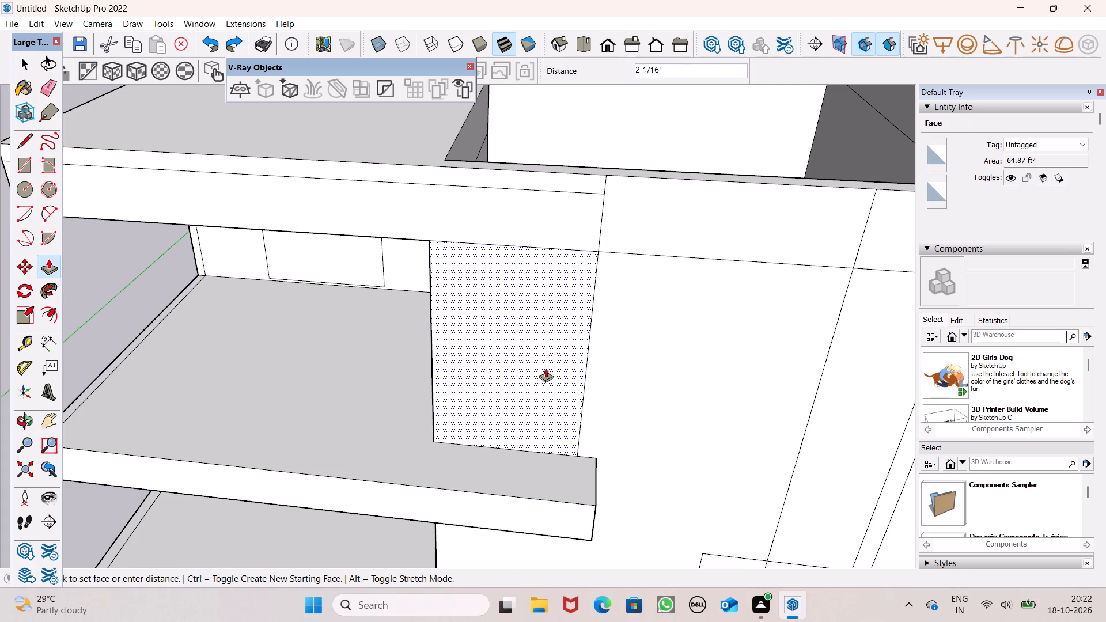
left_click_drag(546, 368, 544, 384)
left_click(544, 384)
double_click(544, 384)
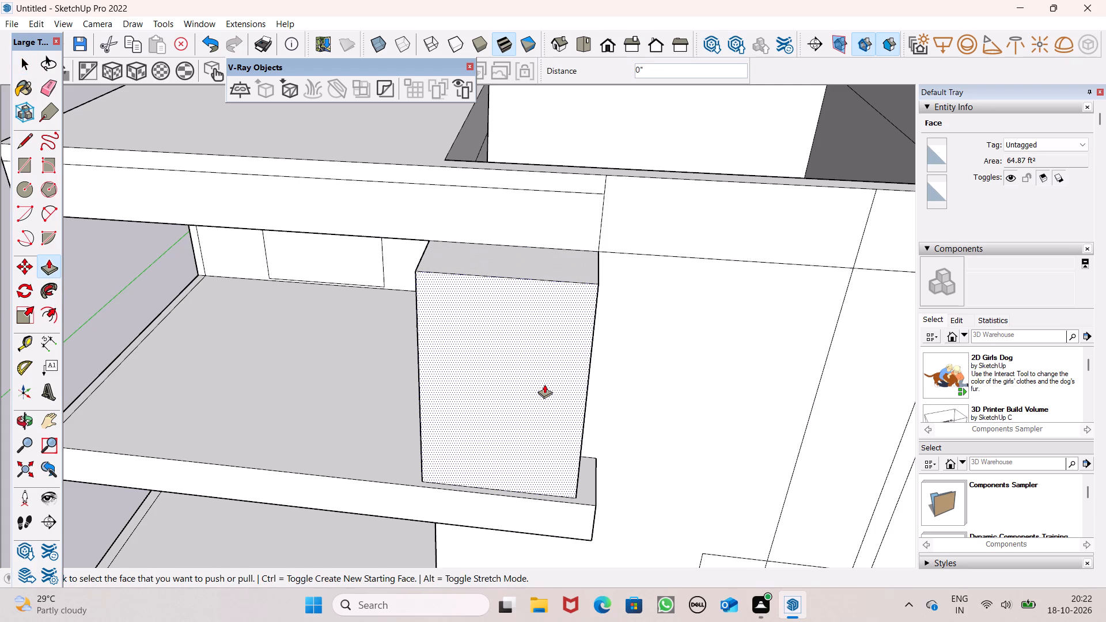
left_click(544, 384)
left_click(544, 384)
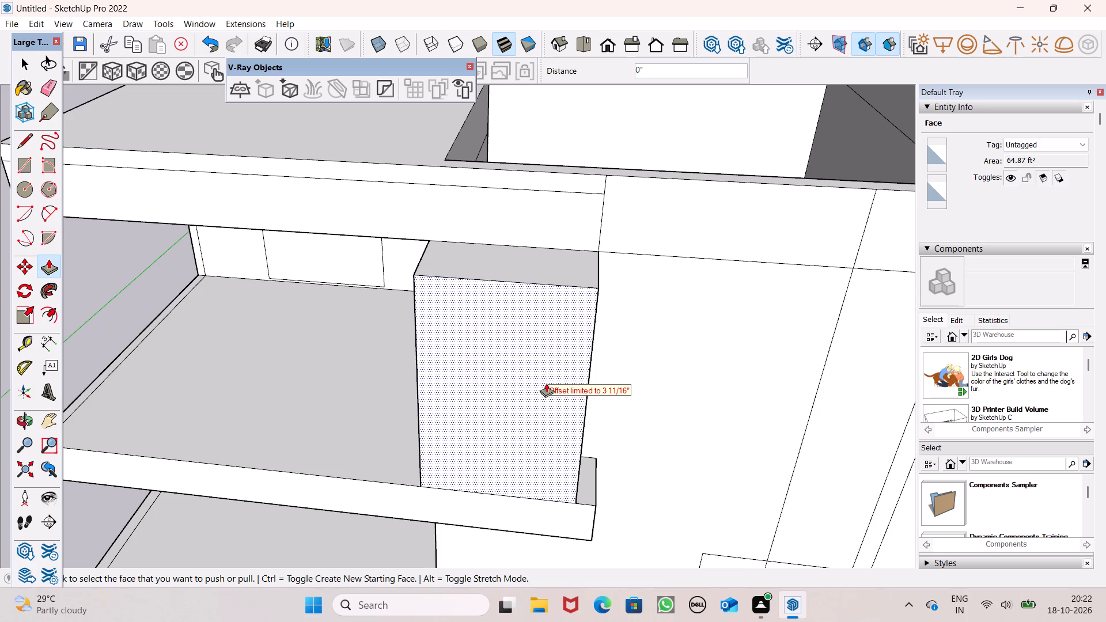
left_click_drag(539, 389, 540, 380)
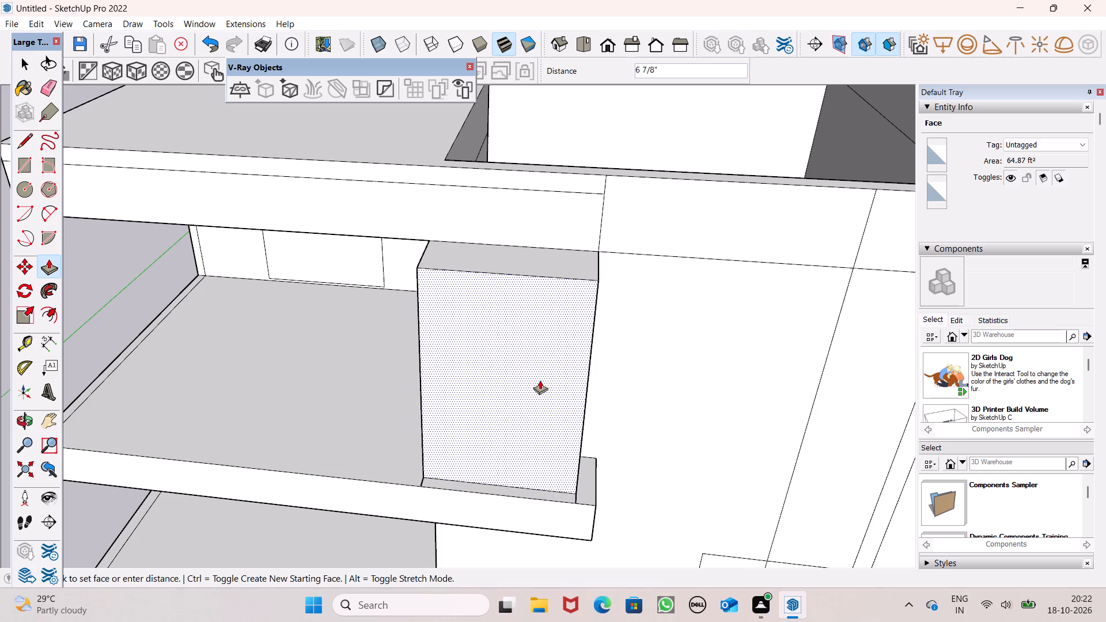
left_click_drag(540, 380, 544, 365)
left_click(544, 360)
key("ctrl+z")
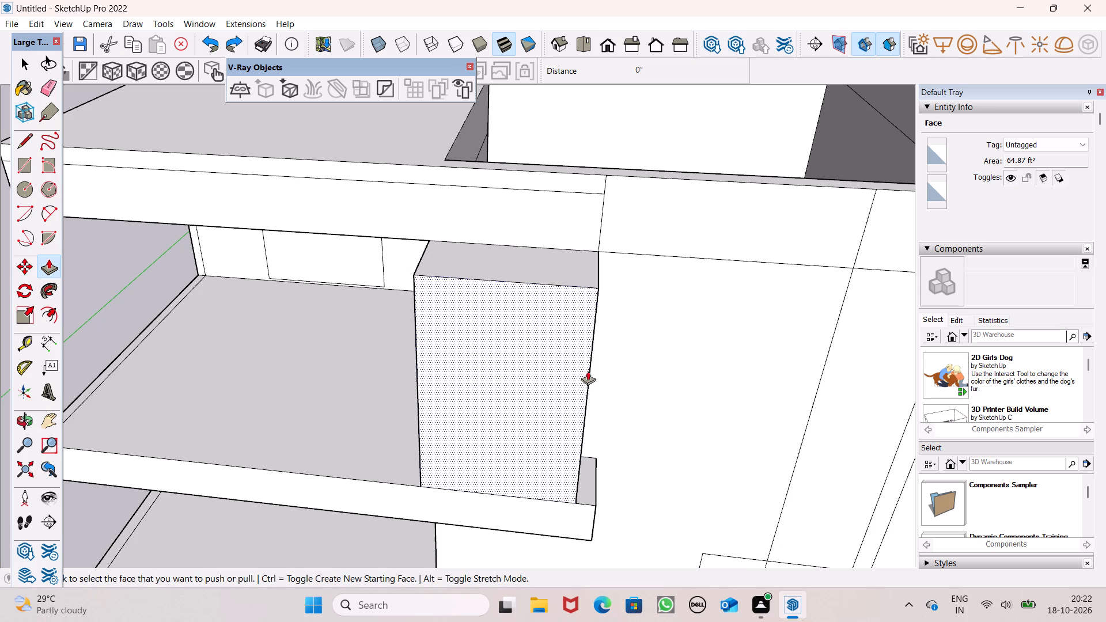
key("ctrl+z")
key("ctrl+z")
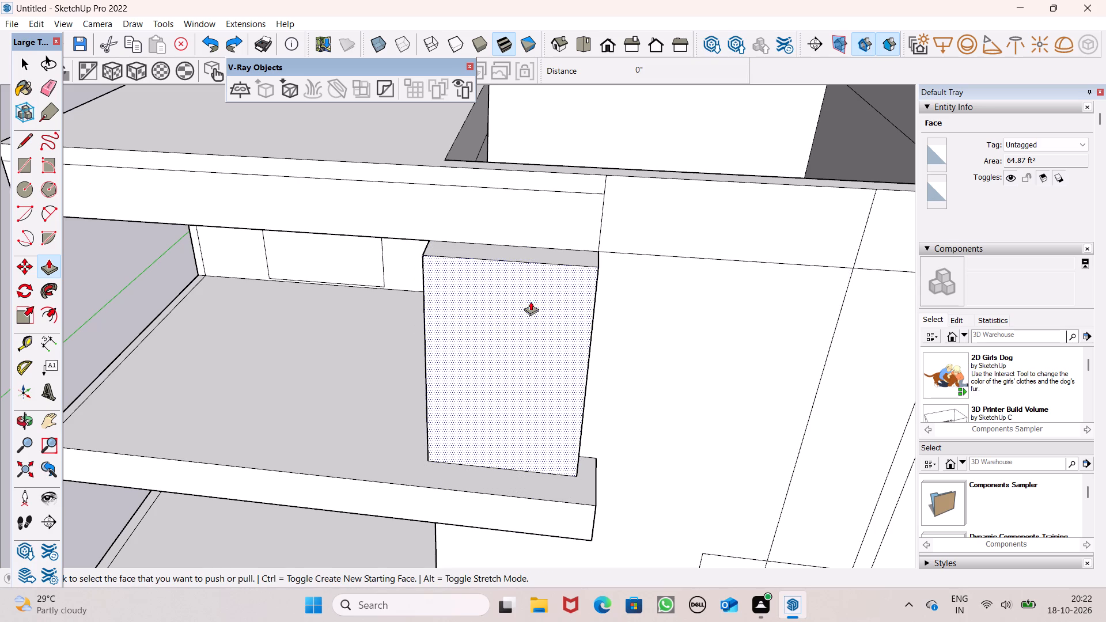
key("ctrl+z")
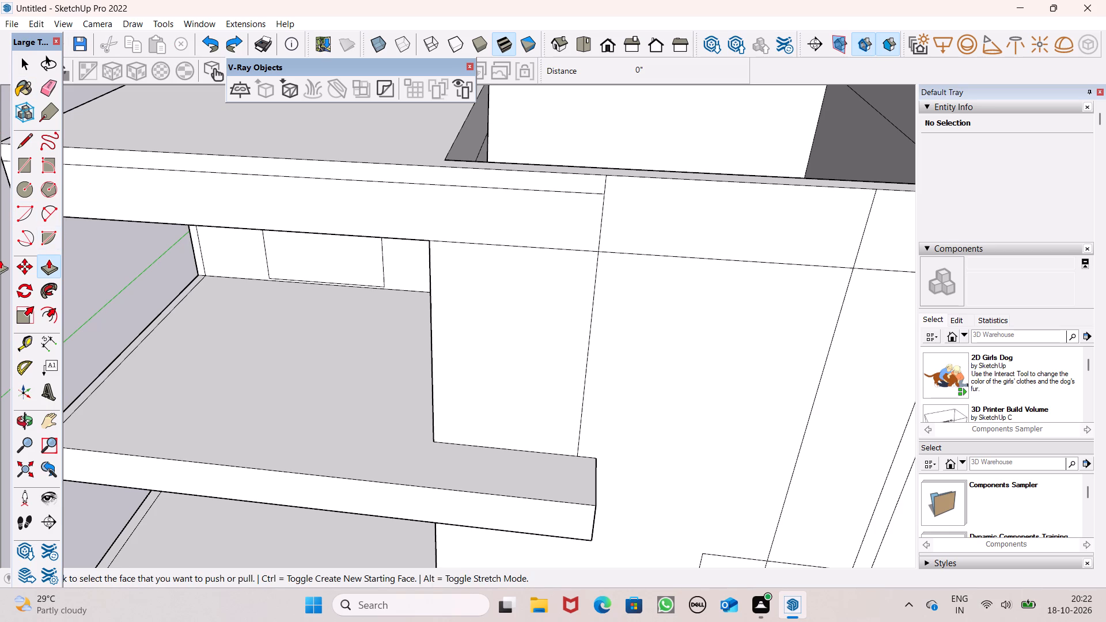
Pull the wall panel between the upper band and the lower projecting slab outward 7 7/16".
middle_click_drag(499, 295, 473, 331)
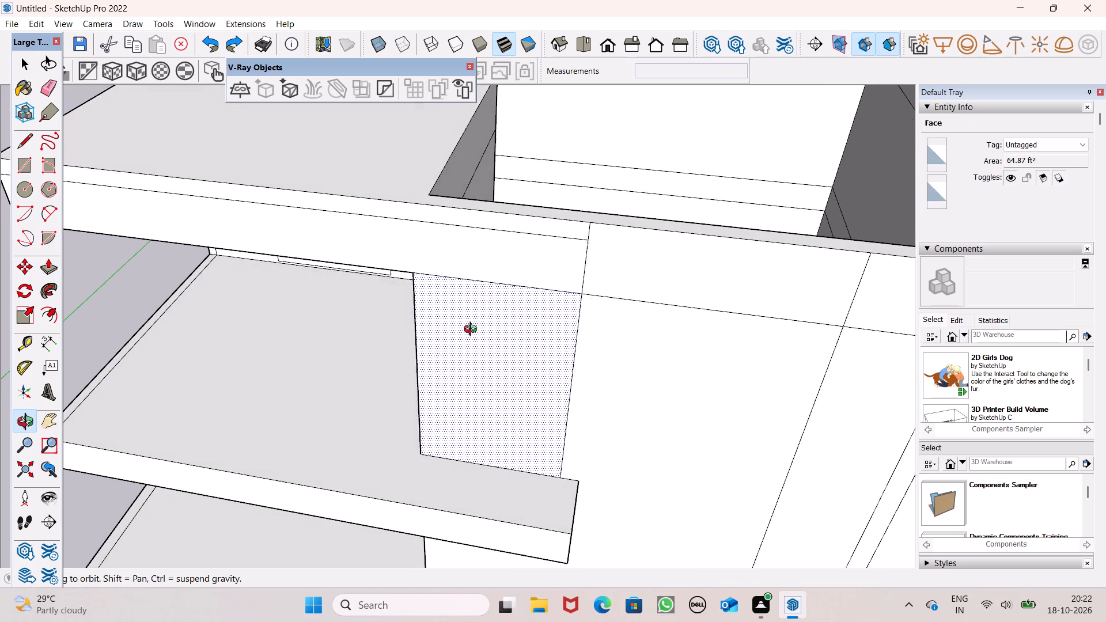
middle_click_drag(473, 331, 469, 331)
left_click_drag(475, 313, 476, 325)
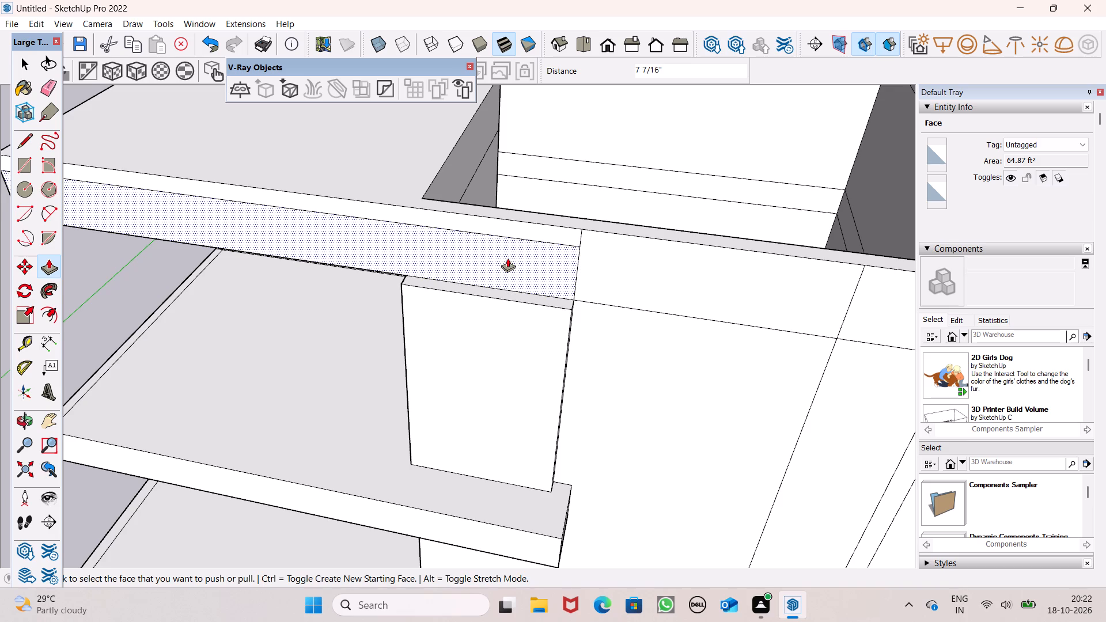
Pull the upper band's large face below the horizontal line outward, about level with the raised wall panel.
left_click_drag(509, 261, 500, 312)
left_click(500, 312)
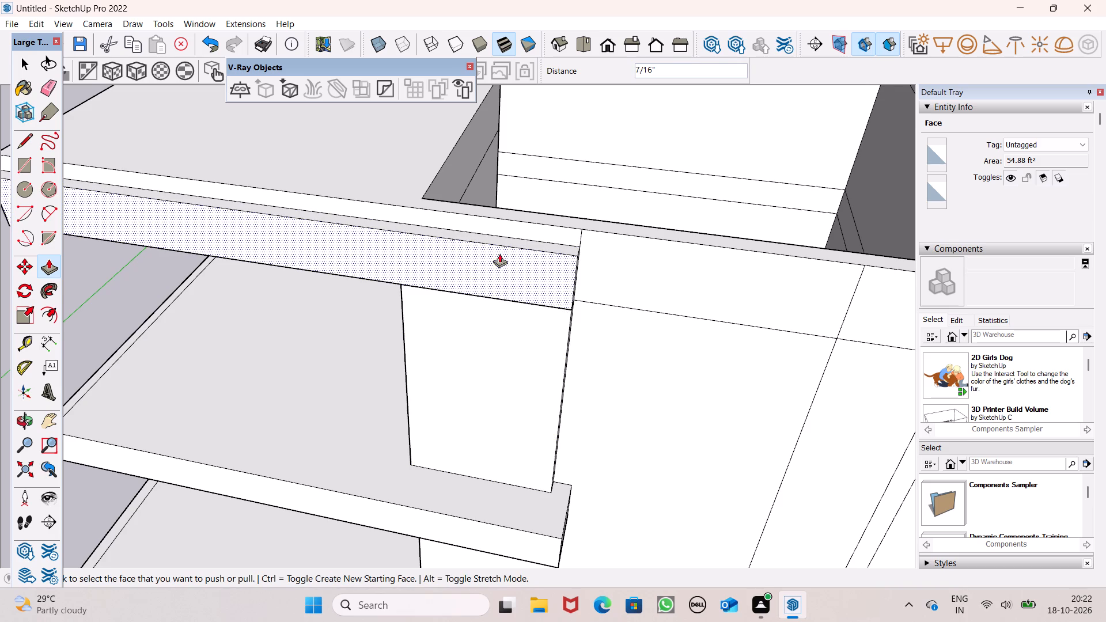
Adjust the raised wall panel's face by 7/16" with Push/Pull so it sits flush with the upper band's face.
scroll(579, 222, "down", 2)
middle_click_drag(513, 291, 685, 76)
scroll(590, 163, "up", 8)
middle_click_drag(544, 202, 548, 221)
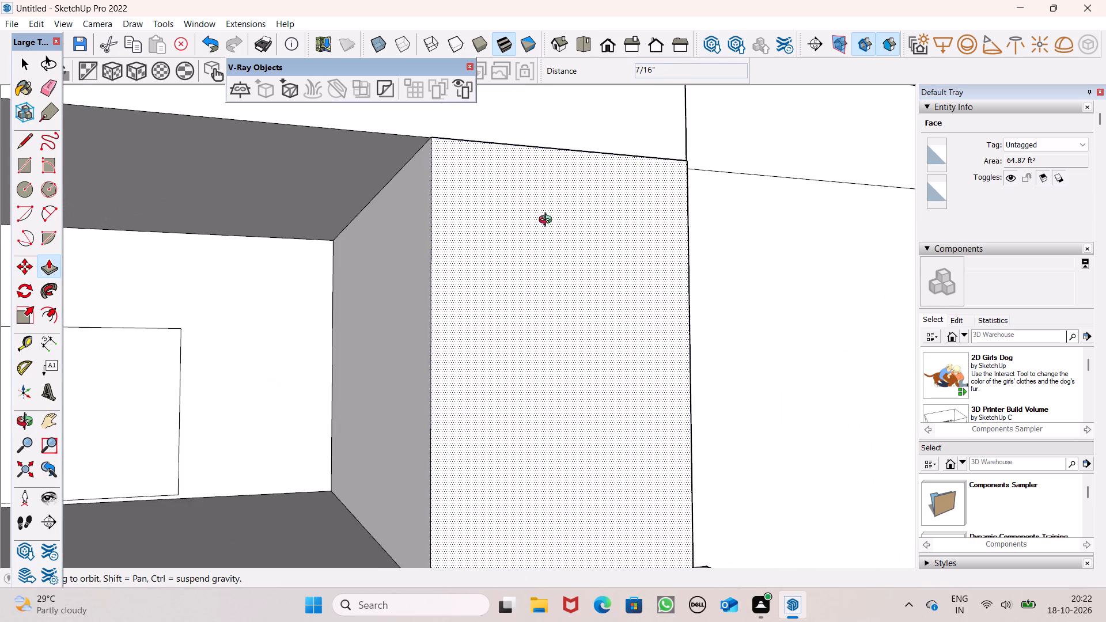
middle_click_drag(548, 221, 583, 288)
scroll(584, 290, "up", 11)
middle_click_drag(546, 278, 559, 367)
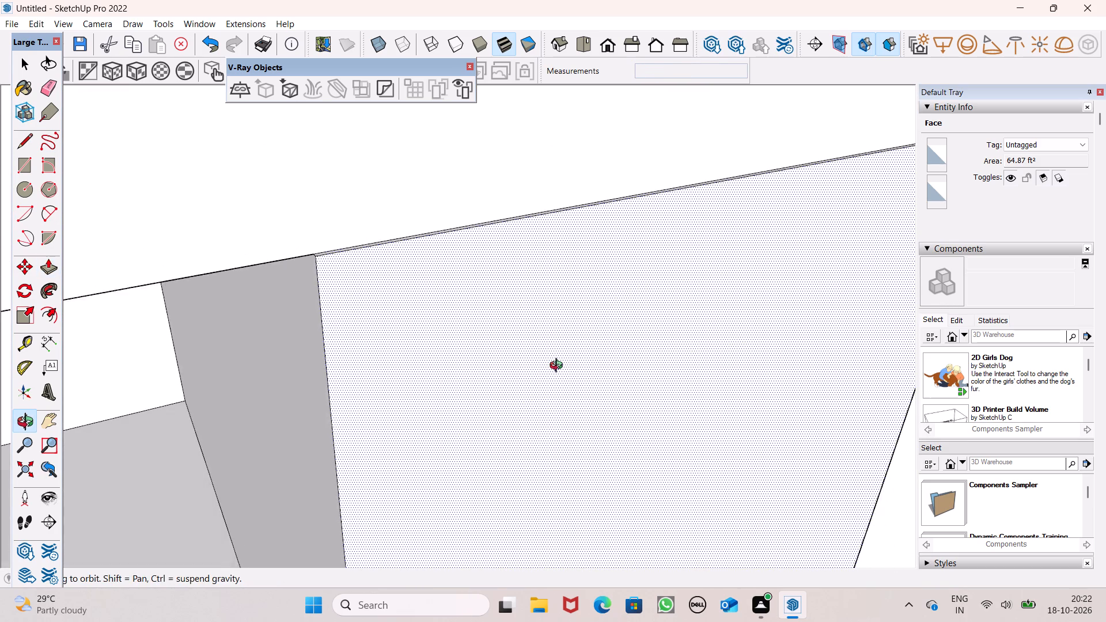
middle_click_drag(559, 367, 566, 381)
left_click_drag(411, 284, 404, 220)
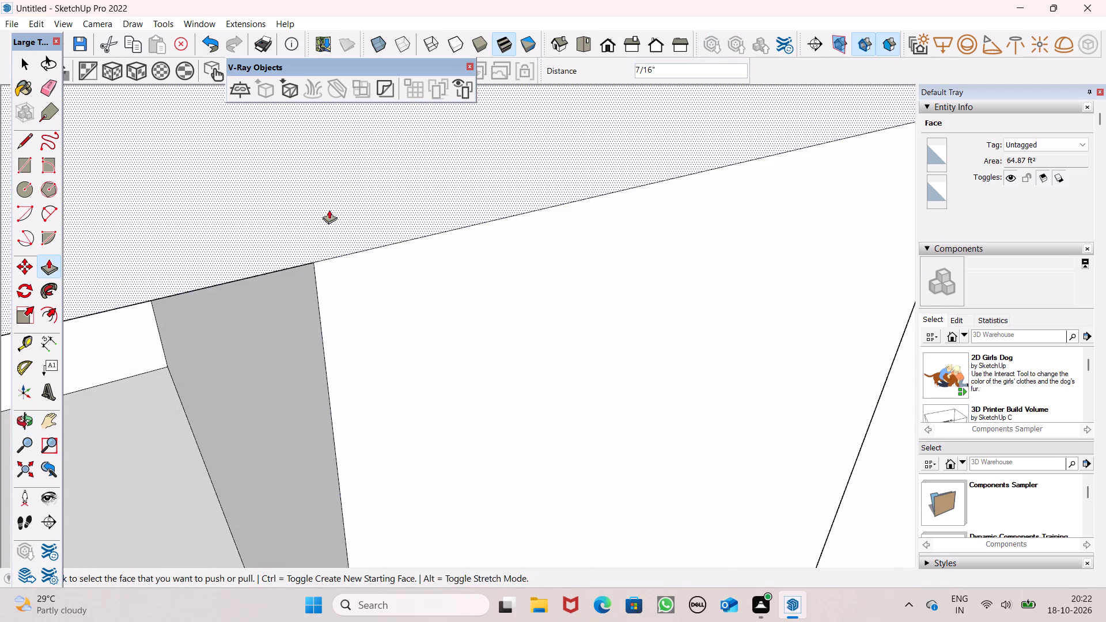
Pull the narrow strip along the upper band's top outward 7 7/16", flush with the band's face.
scroll(340, 197, "down", 7)
scroll(398, 195, "down", 6)
scroll(474, 187, "down", 3)
middle_click_drag(471, 255, 363, 271)
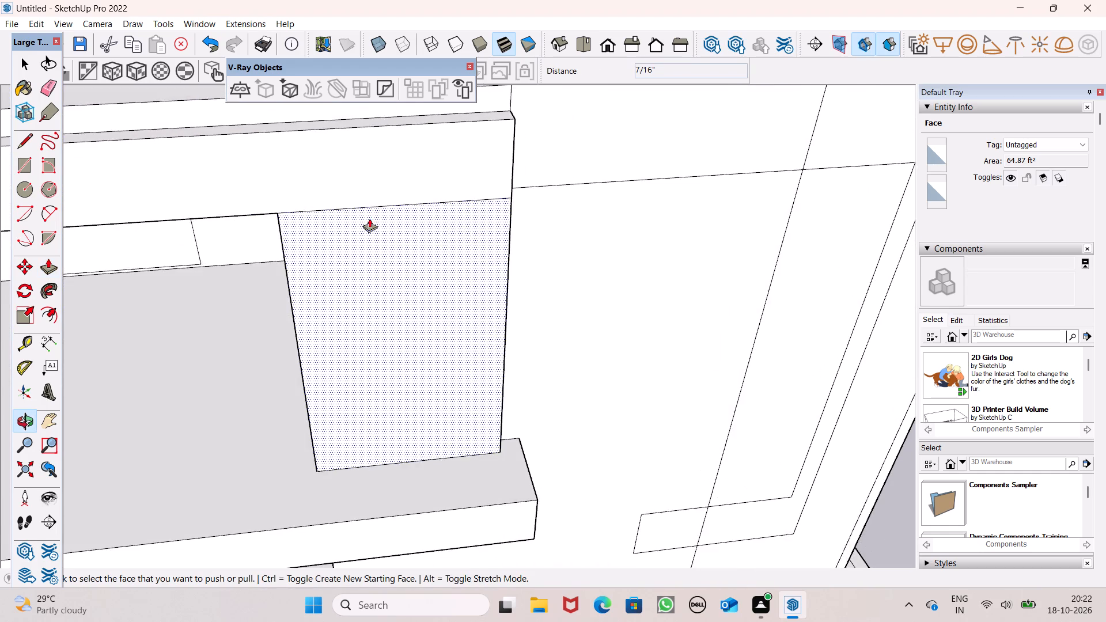
scroll(369, 218, "down", 7)
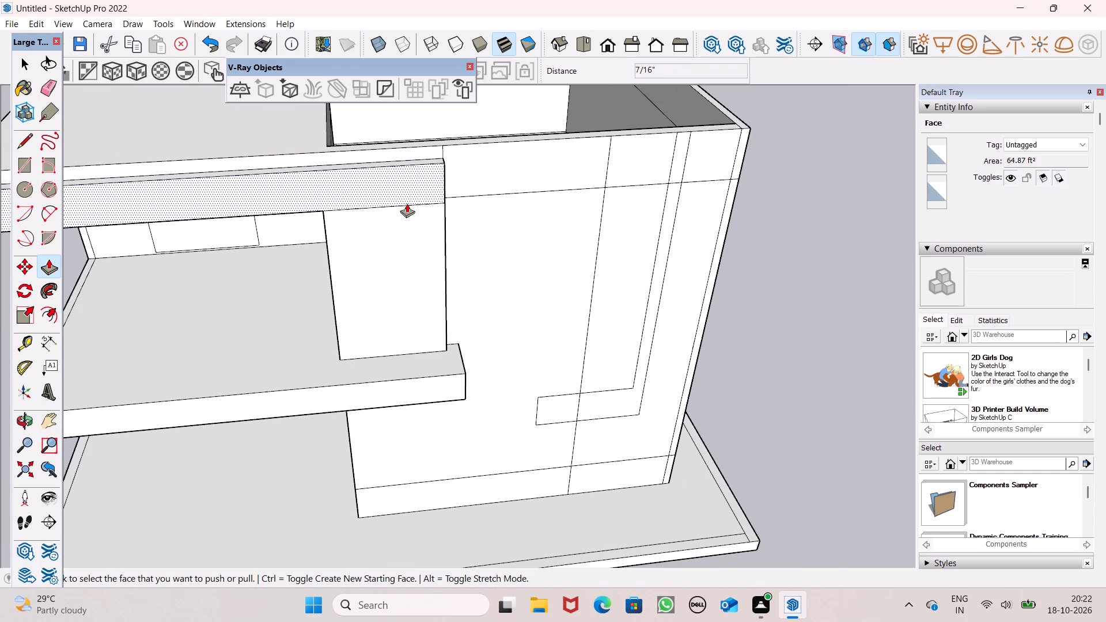
scroll(433, 188, "down", 3)
scroll(395, 211, "up", 1)
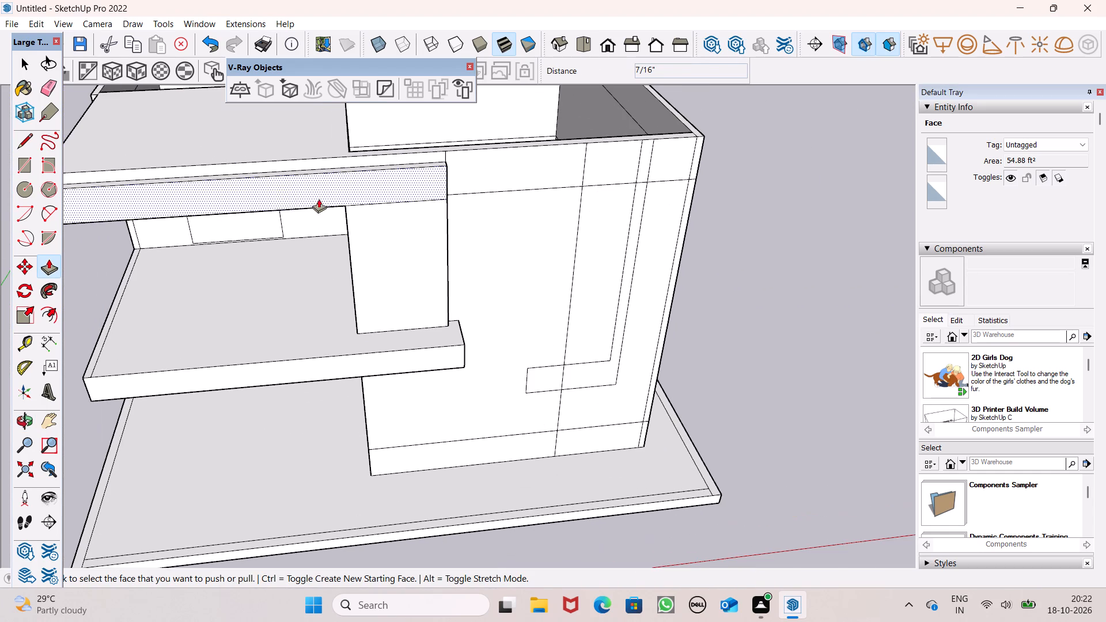
scroll(435, 179, "down", 2)
middle_click_drag(293, 191, 494, 155)
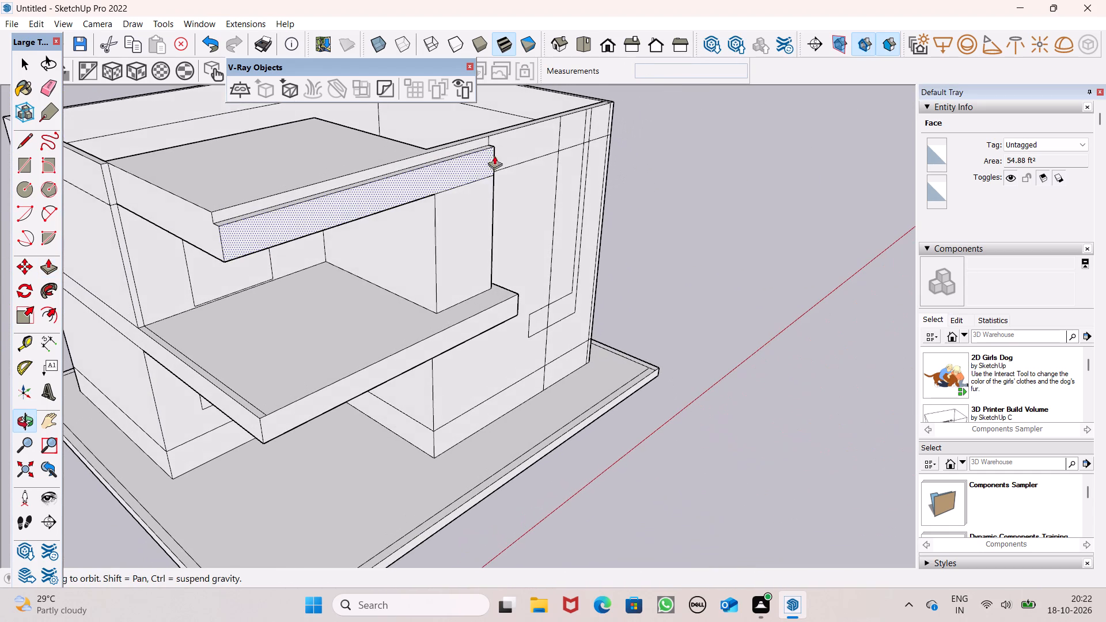
middle_click_drag(494, 155, 493, 154)
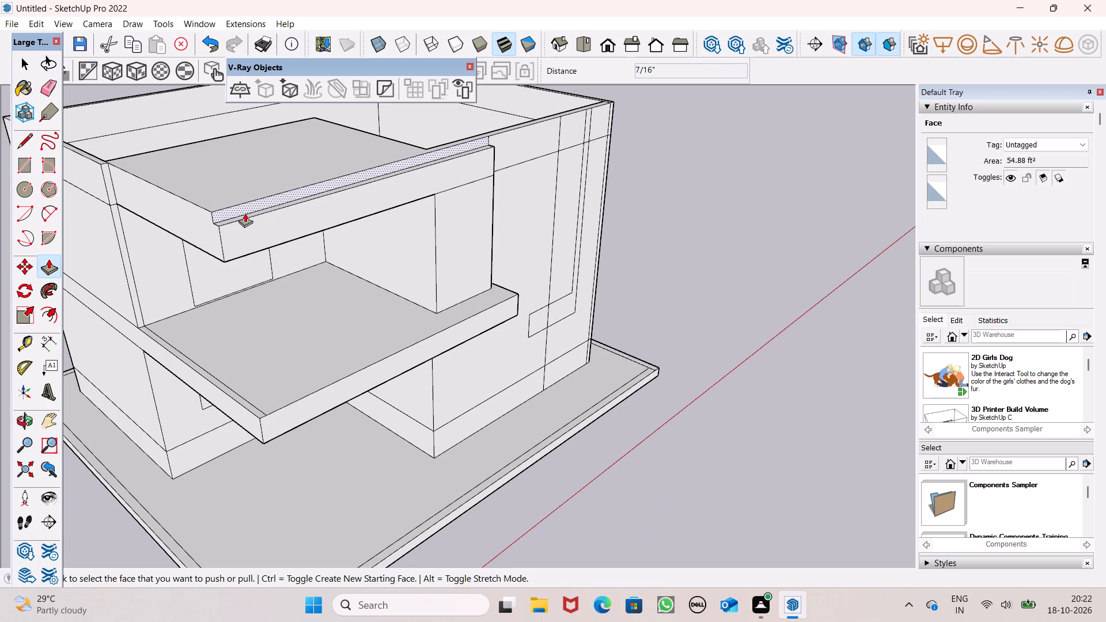
left_click_drag(233, 213, 240, 229)
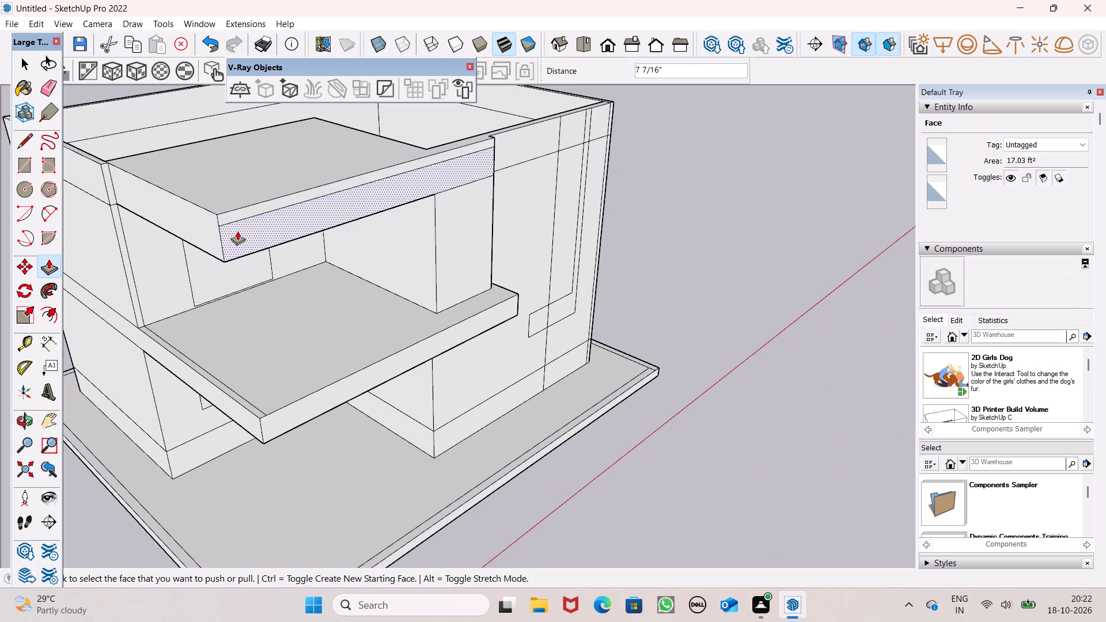
Erase the horizontal line separating the narrow top strip from the rest of the upper band's face.
scroll(220, 240, "up", 1)
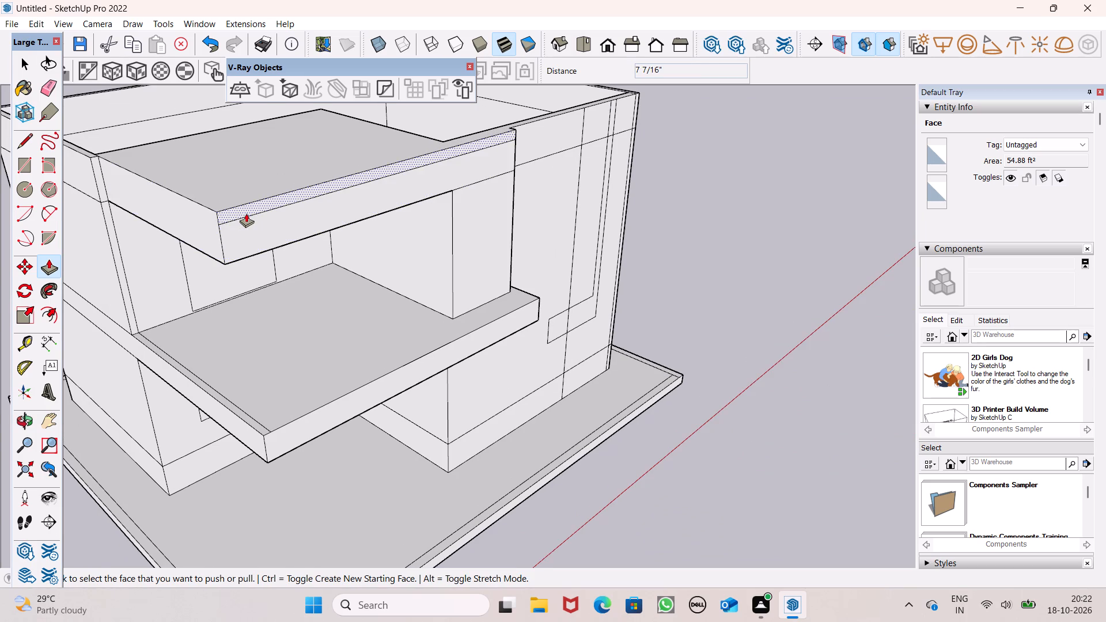
scroll(246, 213, "up", 4)
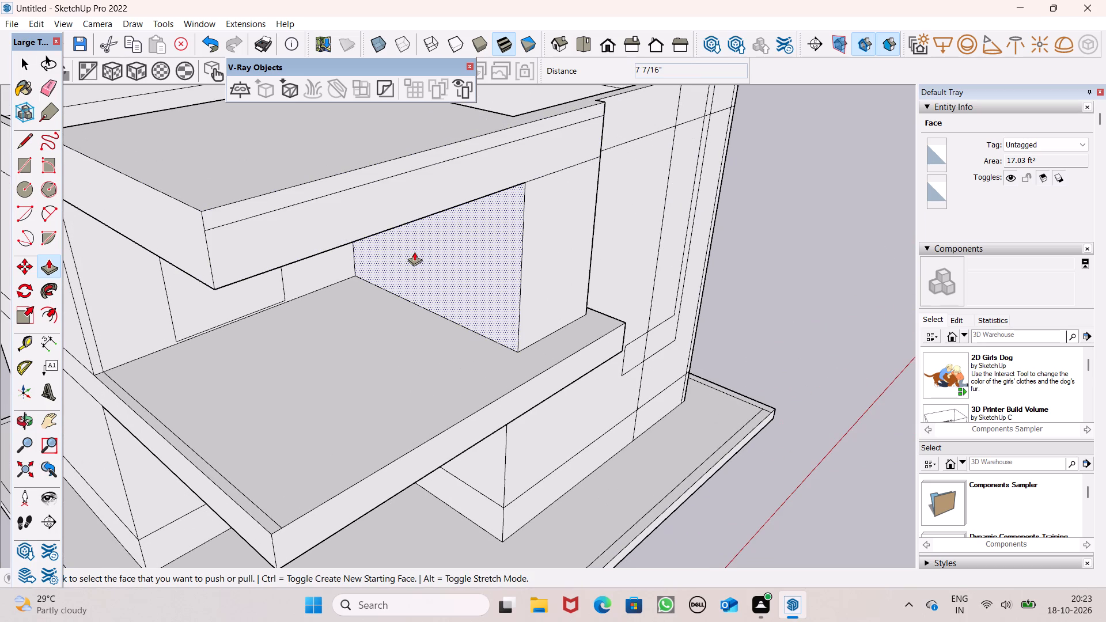
key("space")
left_click_drag(20, 144, 12, 134)
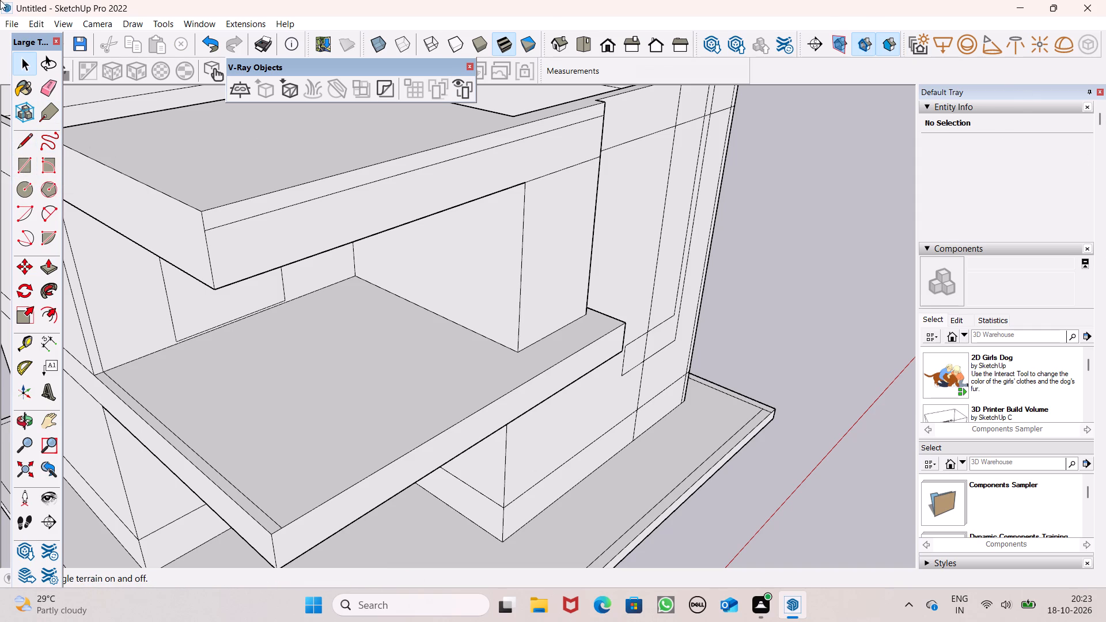
left_click_drag(47, 90, 60, 89)
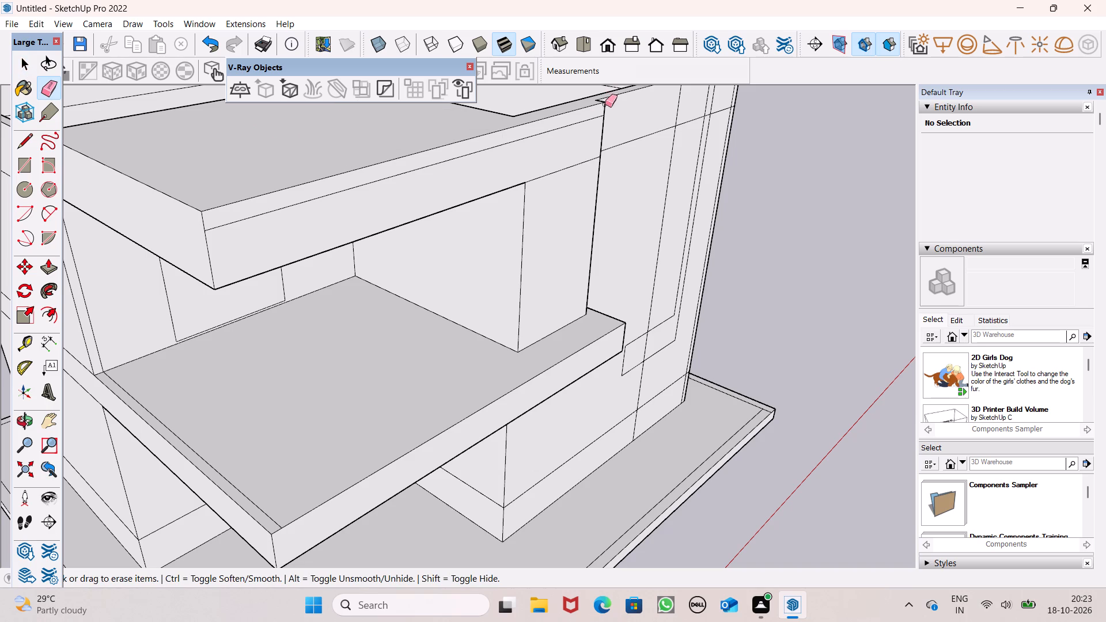
left_click(440, 166)
left_click(444, 160)
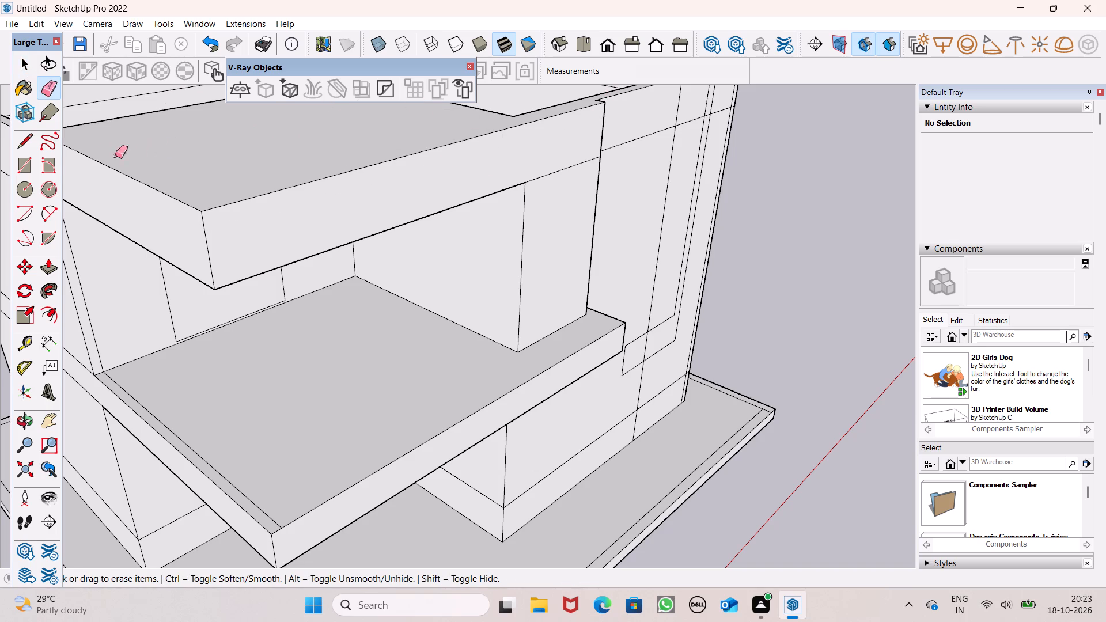
Draw a horizontal line about 24' long across the upper band's front face, just below its top edge.
left_click(27, 146)
middle_click_drag(304, 298, 233, 321)
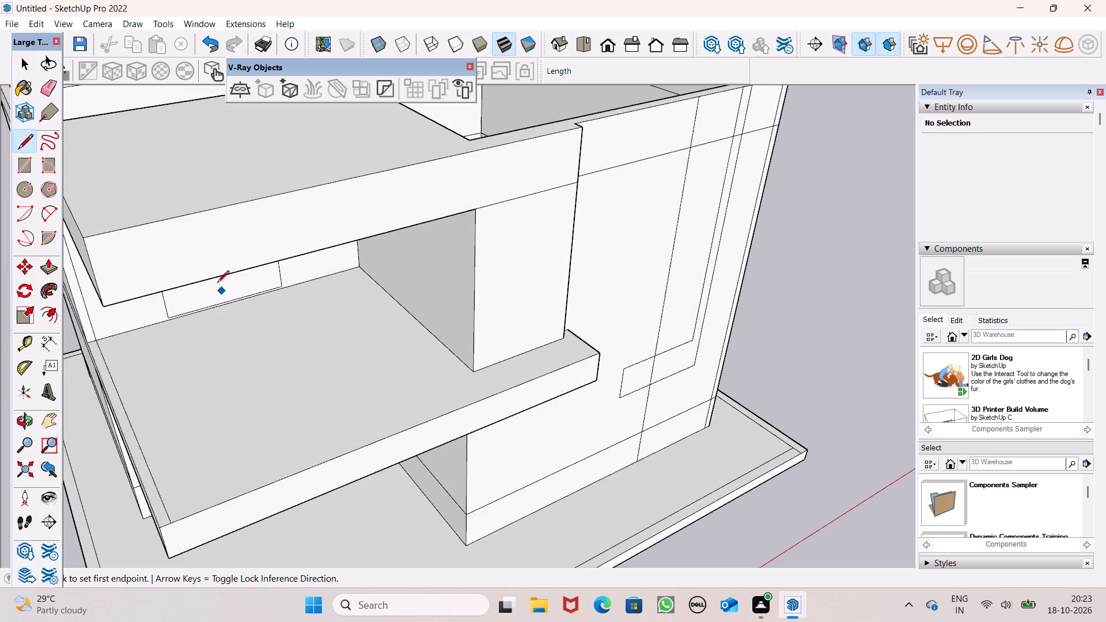
scroll(120, 249, "up", 3)
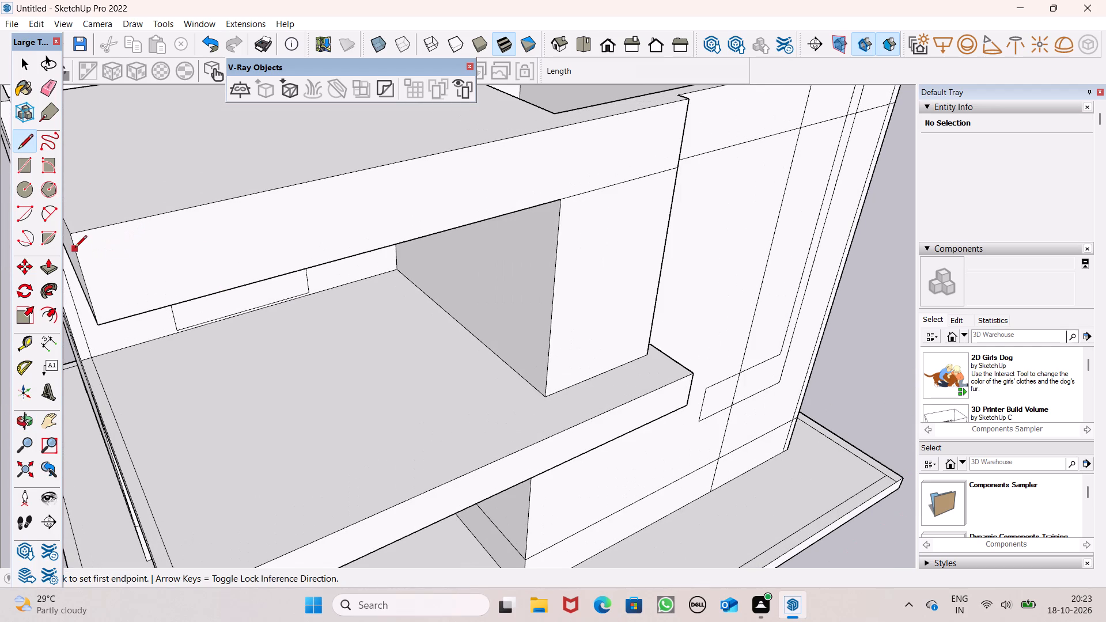
left_click(75, 248)
scroll(136, 234, "down", 3)
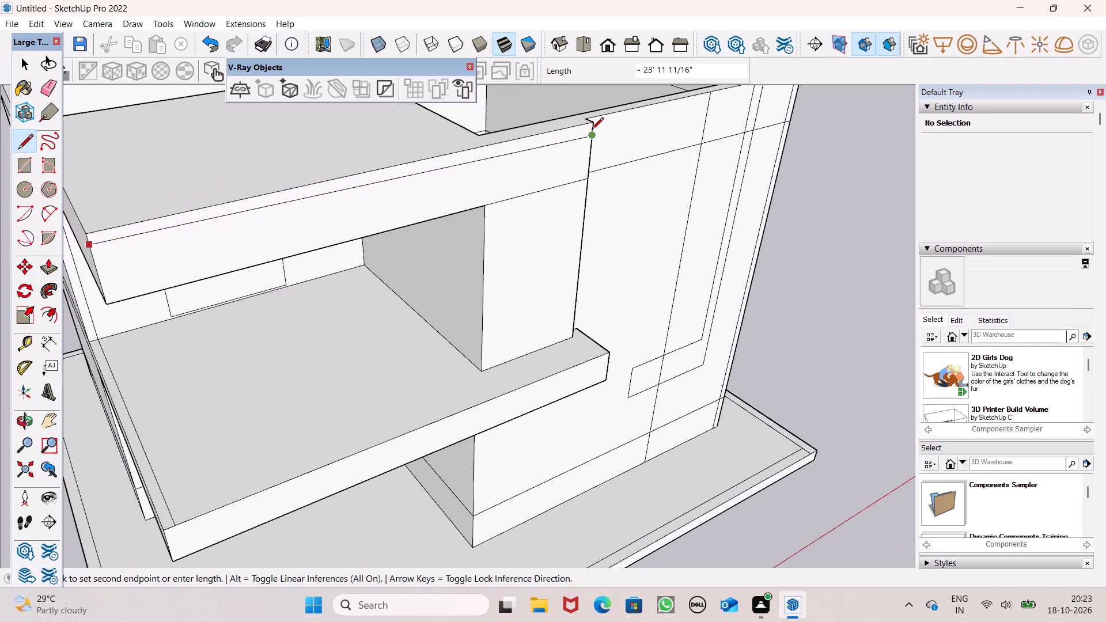
scroll(591, 128, "up", 2)
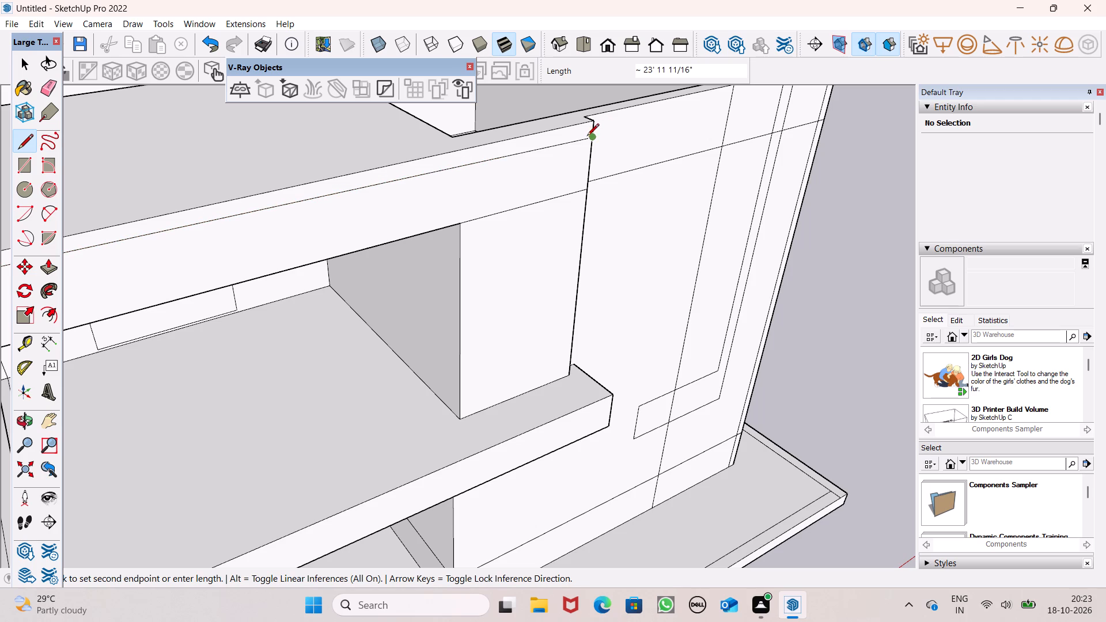
scroll(593, 132, "up", 6)
left_click(567, 138)
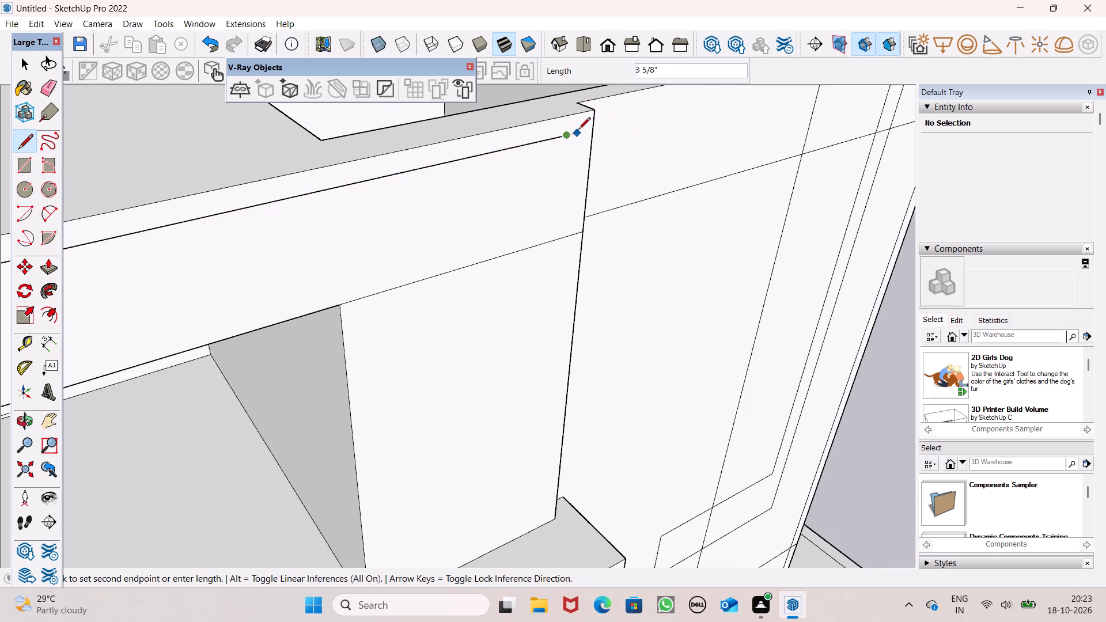
left_click(593, 126)
scroll(612, 112, "down", 5)
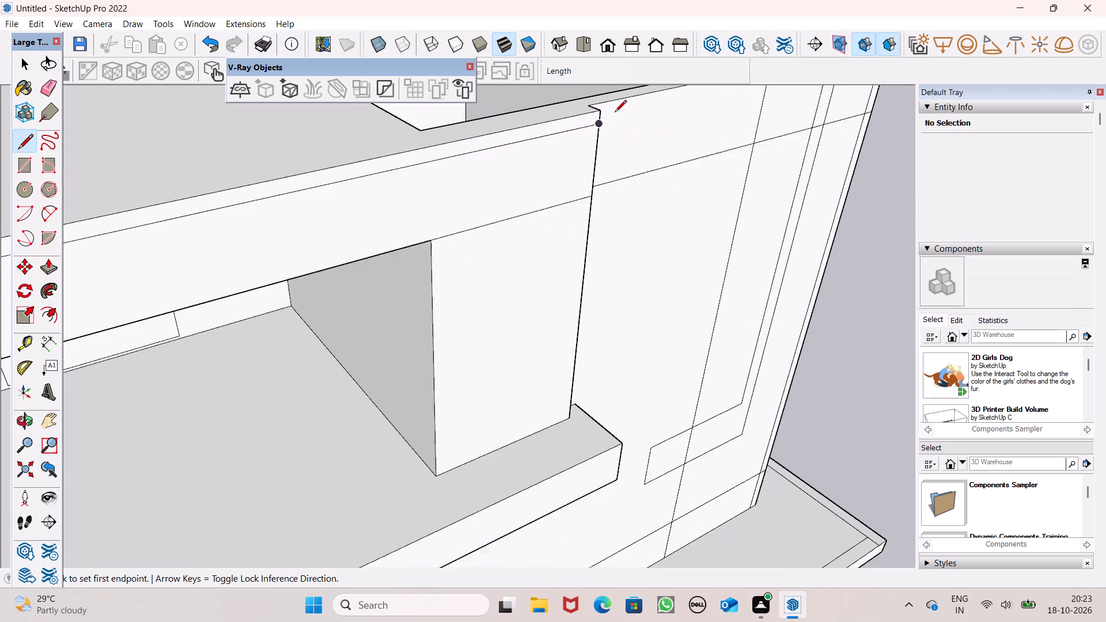
scroll(615, 155, "down", 4)
key("space")
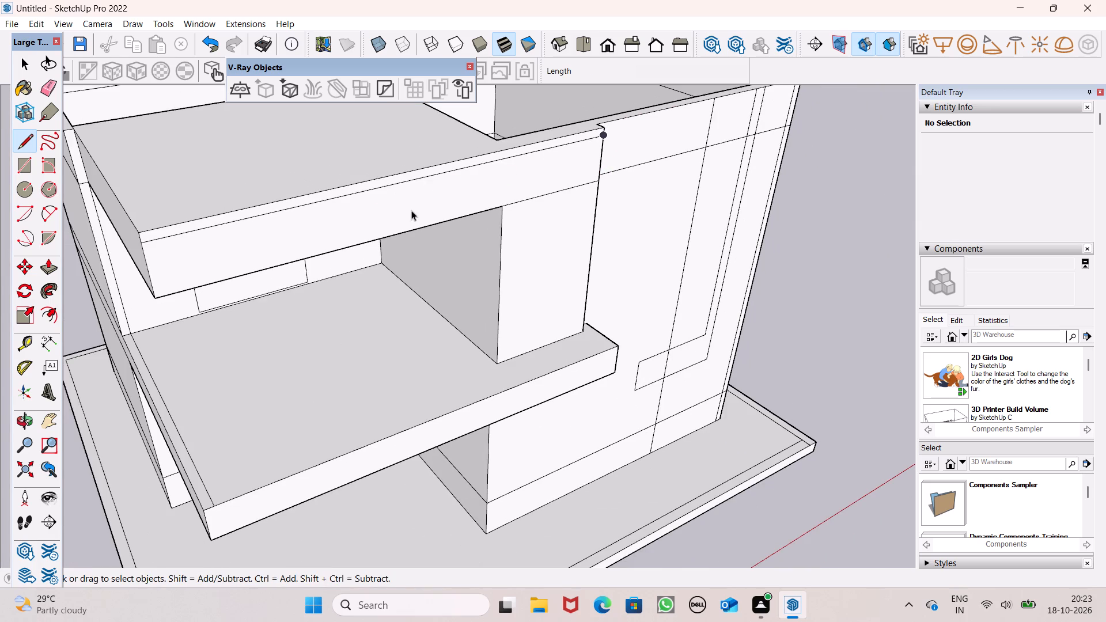
Pull the narrow strip along the upper band's top outward 2 3/8" with Push/Pull.
middle_click_drag(411, 210, 459, 179)
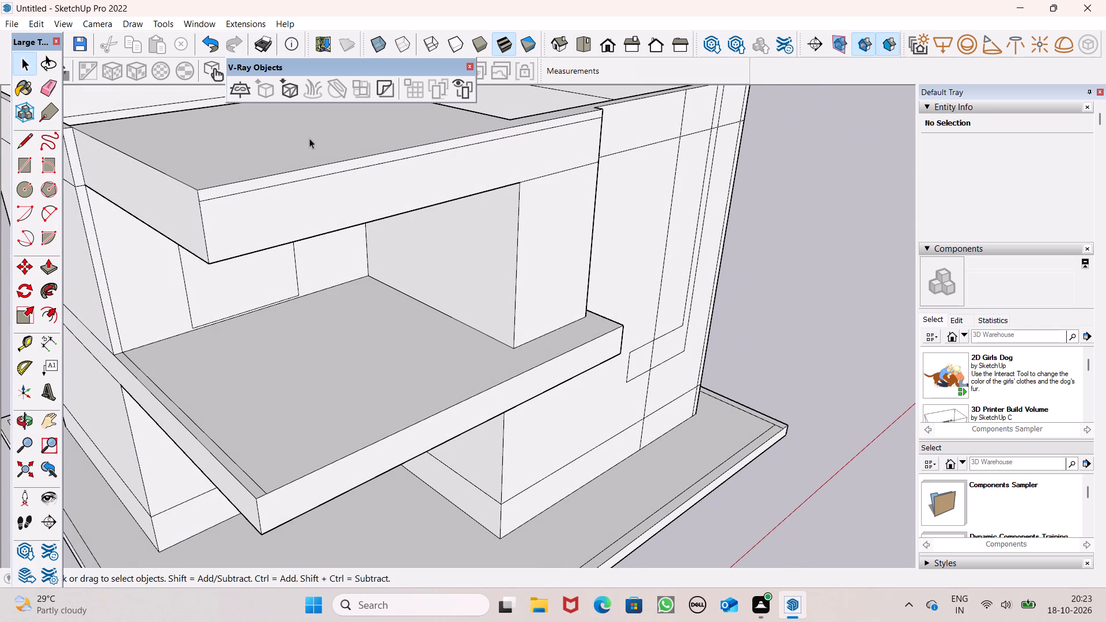
scroll(288, 180, "up", 1)
middle_click(288, 180)
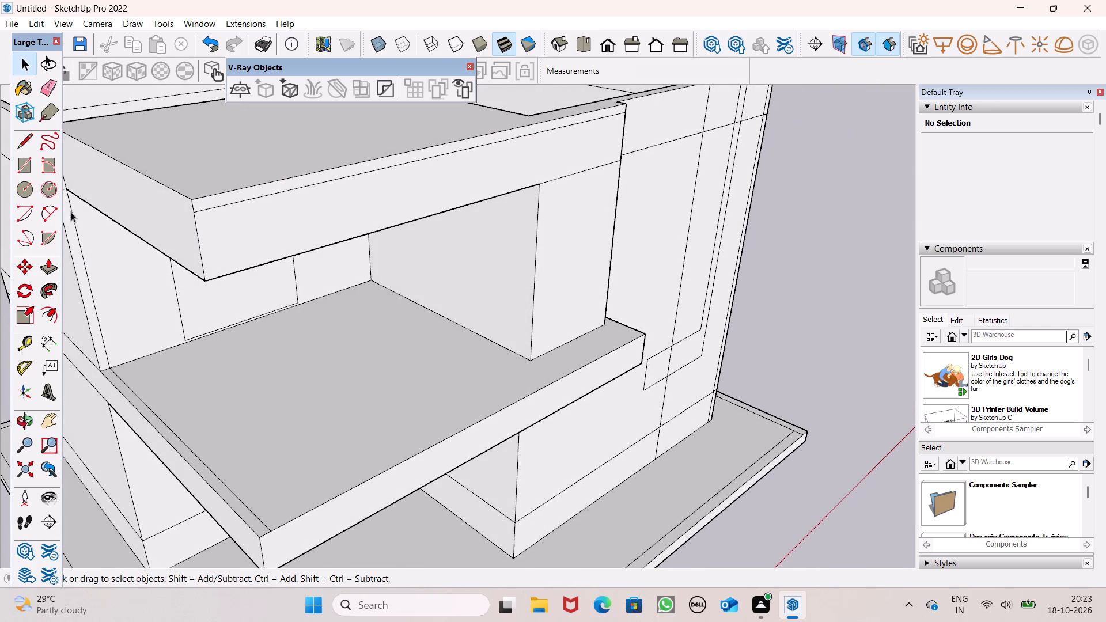
middle_click_drag(288, 225, 465, 203)
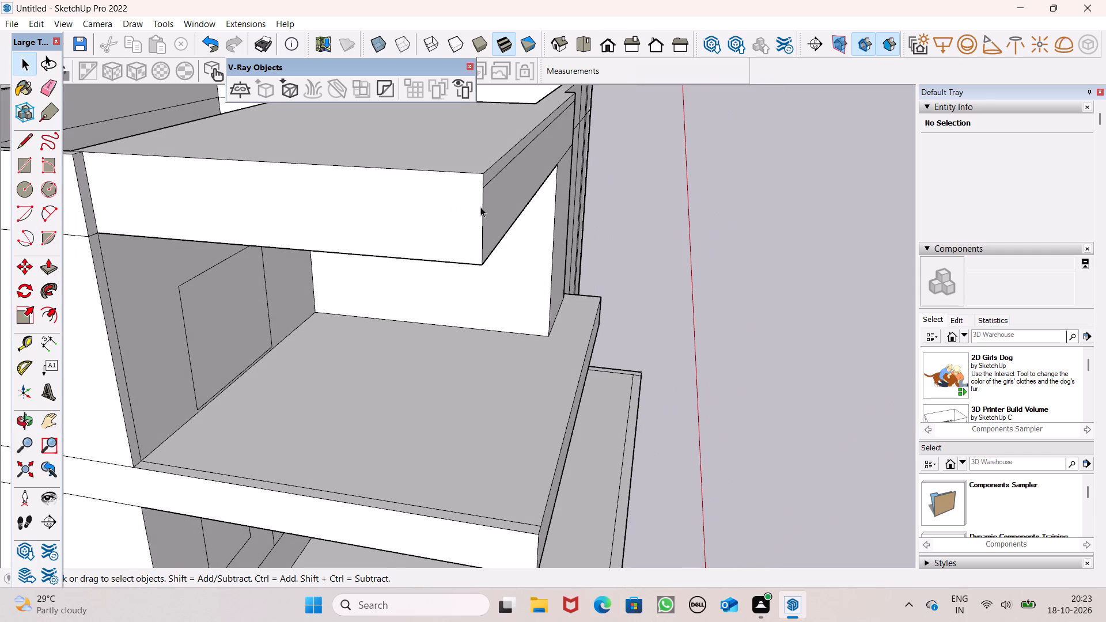
middle_click_drag(567, 254, 438, 300)
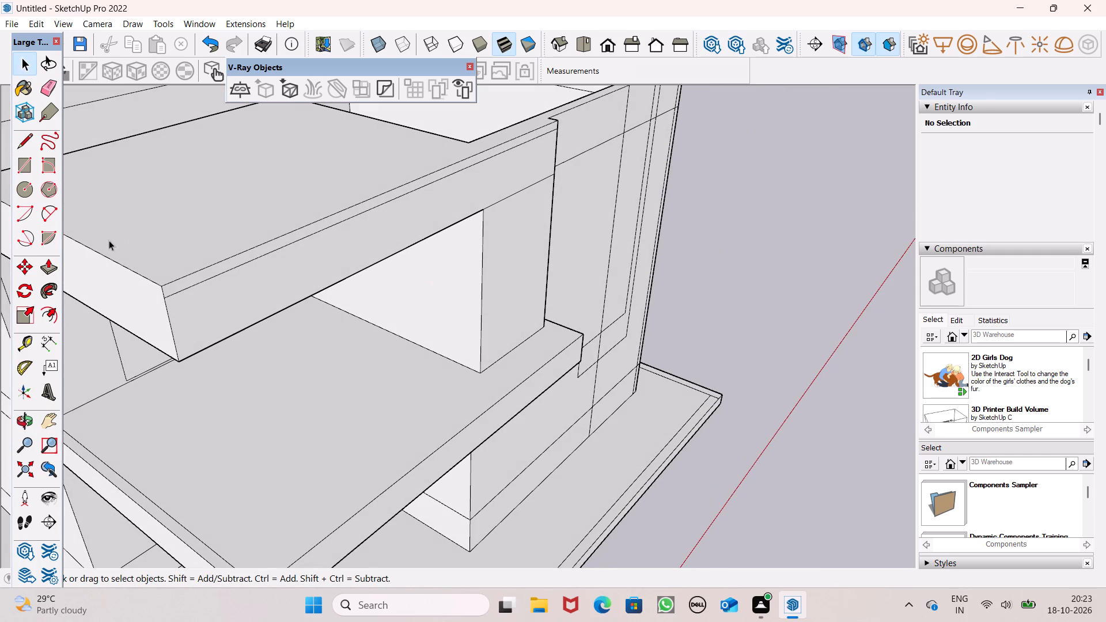
left_click(44, 257)
scroll(151, 281, "up", 5)
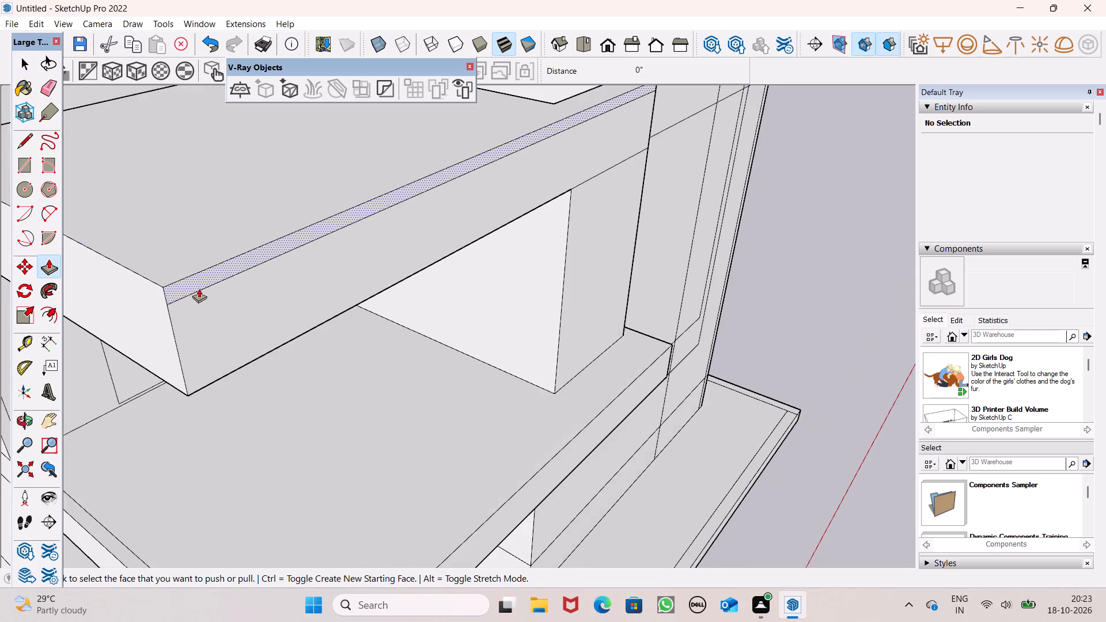
left_click_drag(196, 282, 199, 286)
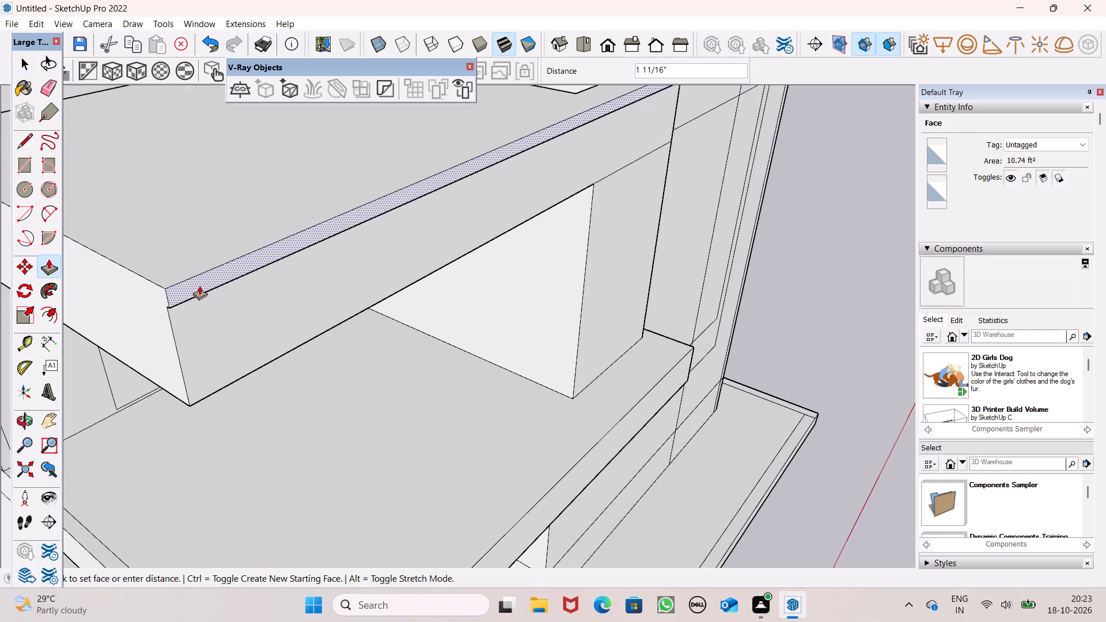
left_click_drag(199, 286, 203, 283)
Pull the upper band's top strip outward a further 1 1/8" with Push/Pull.
scroll(256, 255, "down", 3)
middle_click_drag(280, 304, 293, 217)
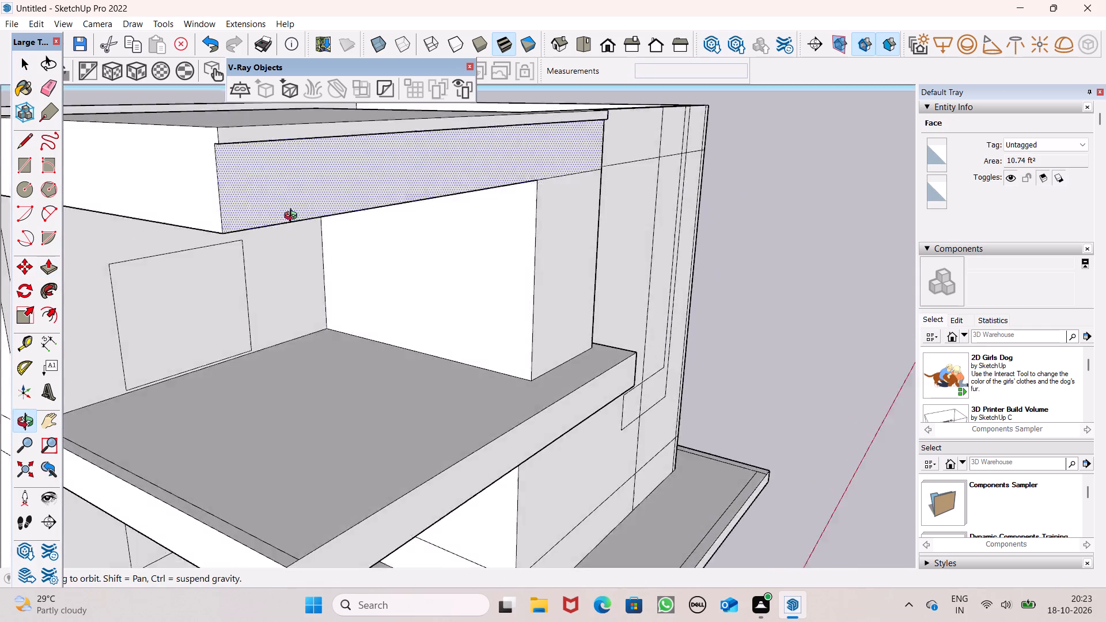
middle_click_drag(293, 217, 329, 242)
scroll(316, 207, "up", 3)
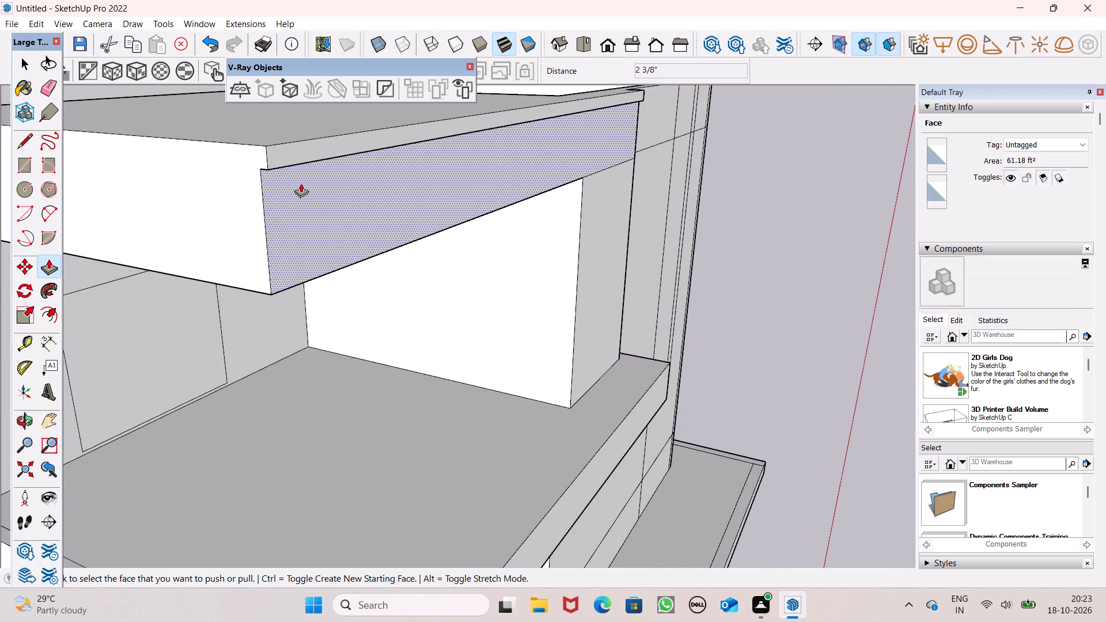
scroll(301, 183, "up", 1)
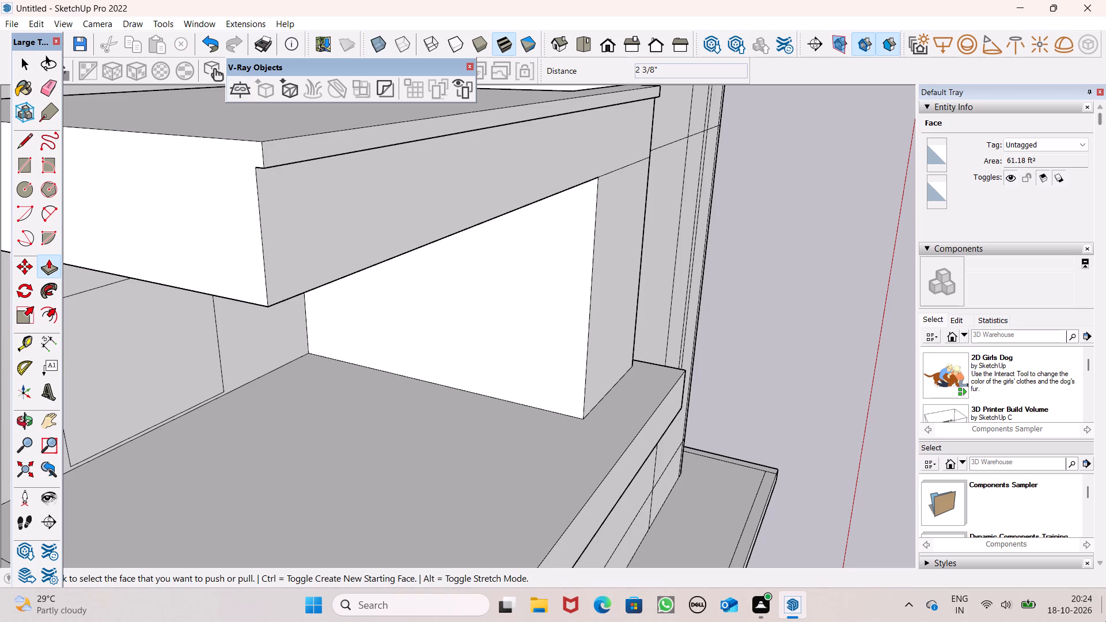
double_click(296, 154)
left_click(303, 154)
scroll(346, 246, "down", 3)
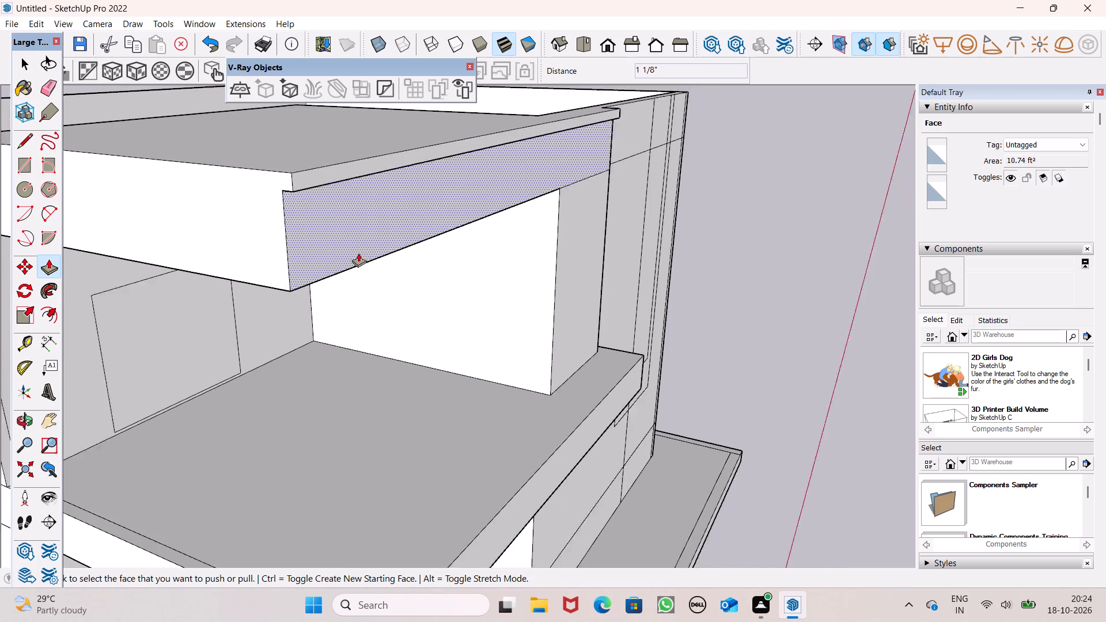
Inspect the front facade from several angles, including the upper band's strip, the raised wall panel and the large wall.
scroll(358, 253, "down", 1)
middle_click_drag(574, 314, 350, 295)
scroll(672, 256, "down", 4)
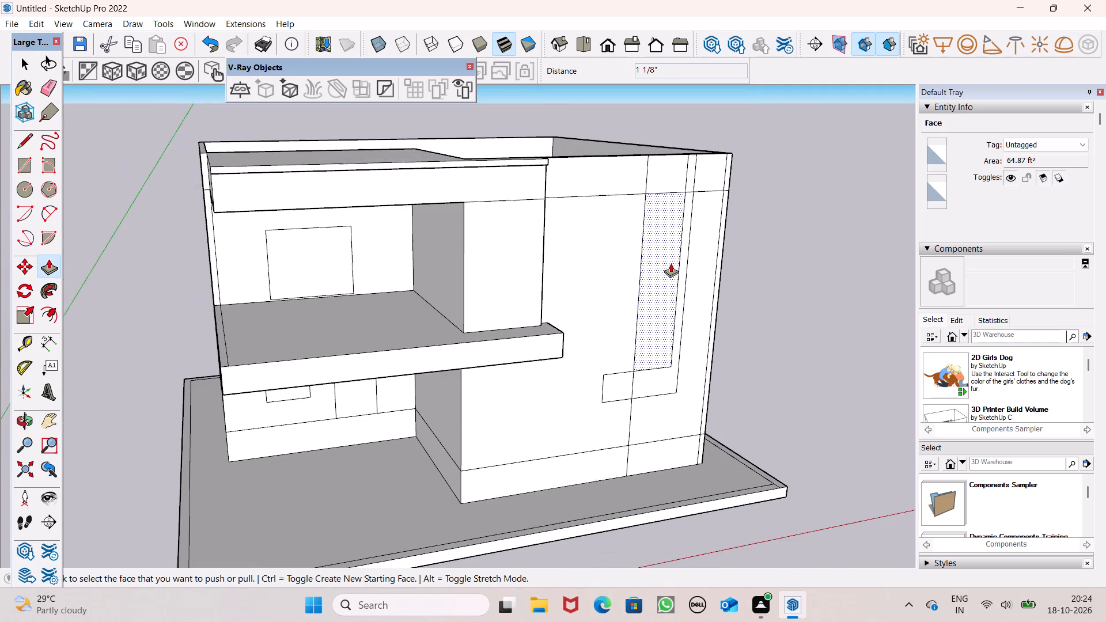
scroll(660, 282, "up", 1)
middle_click_drag(630, 289, 494, 286)
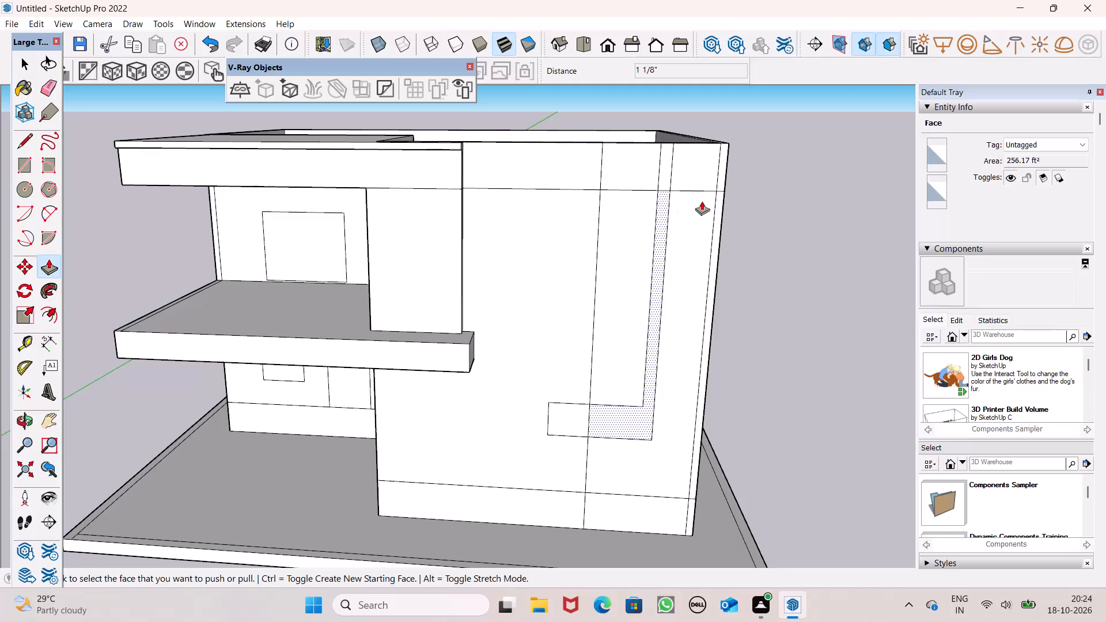
key("space")
scroll(759, 211, "down", 1)
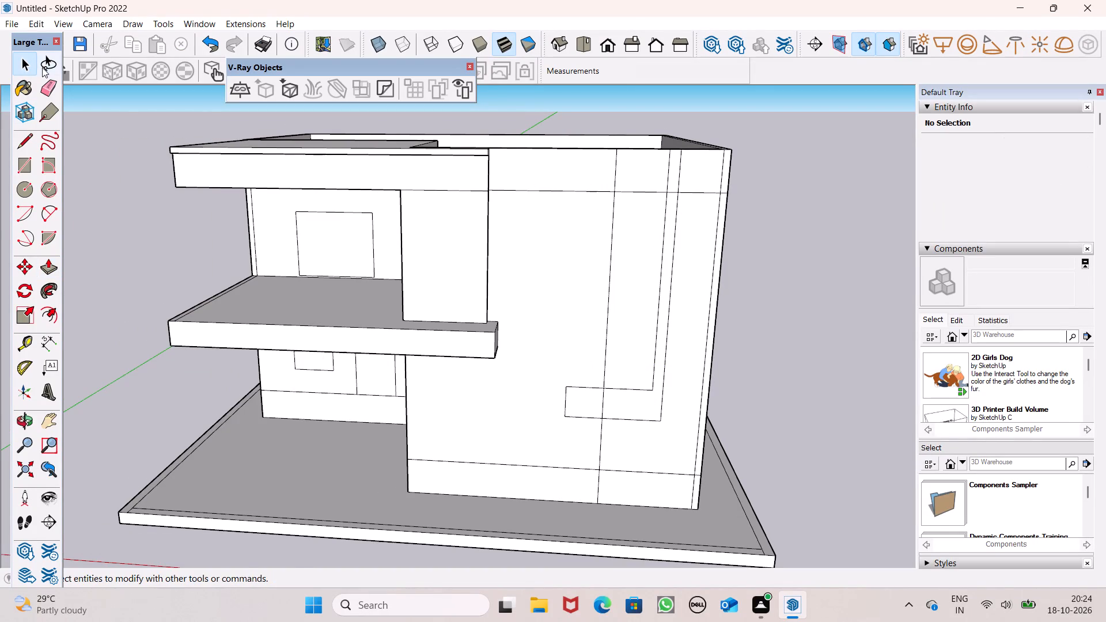
left_click(47, 84)
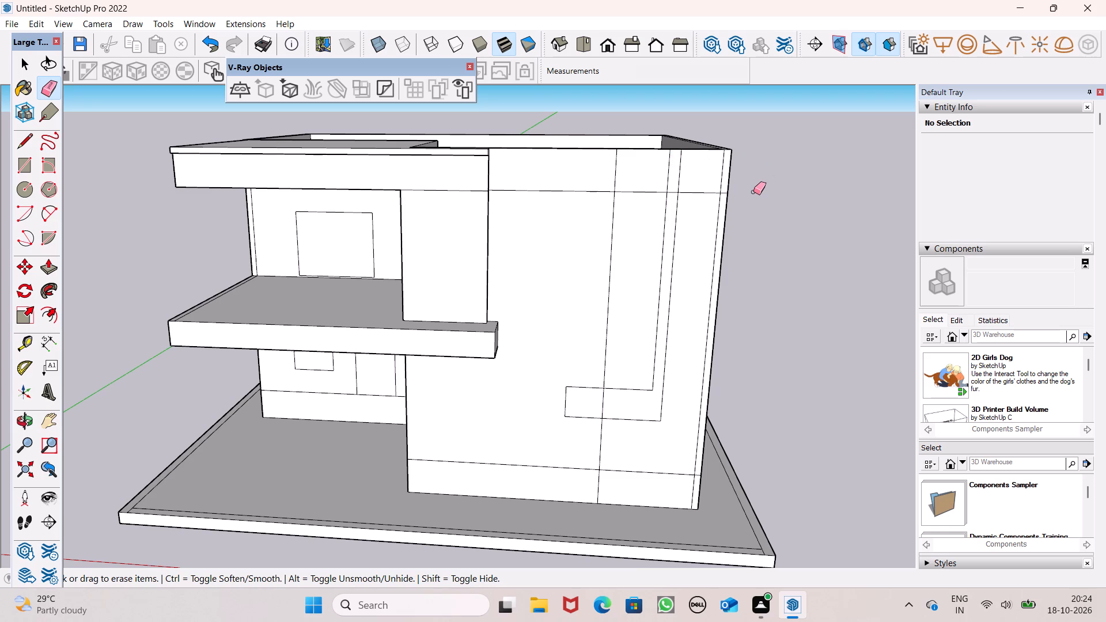
key("space")
scroll(623, 220, "down", 3)
middle_click_drag(596, 225, 639, 211)
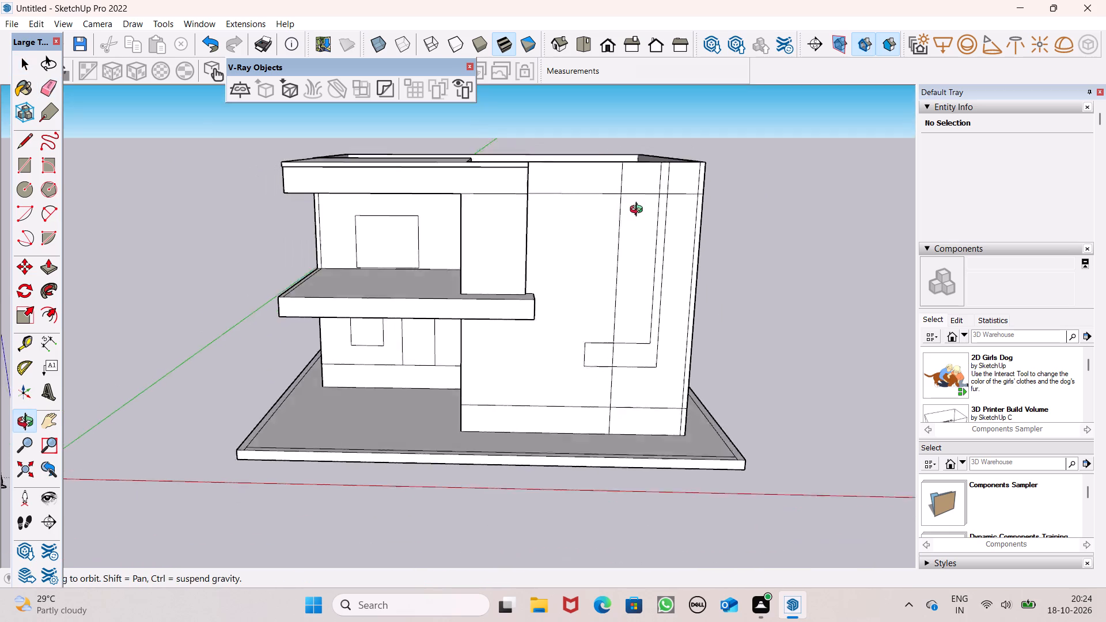
middle_click_drag(639, 211, 724, 276)
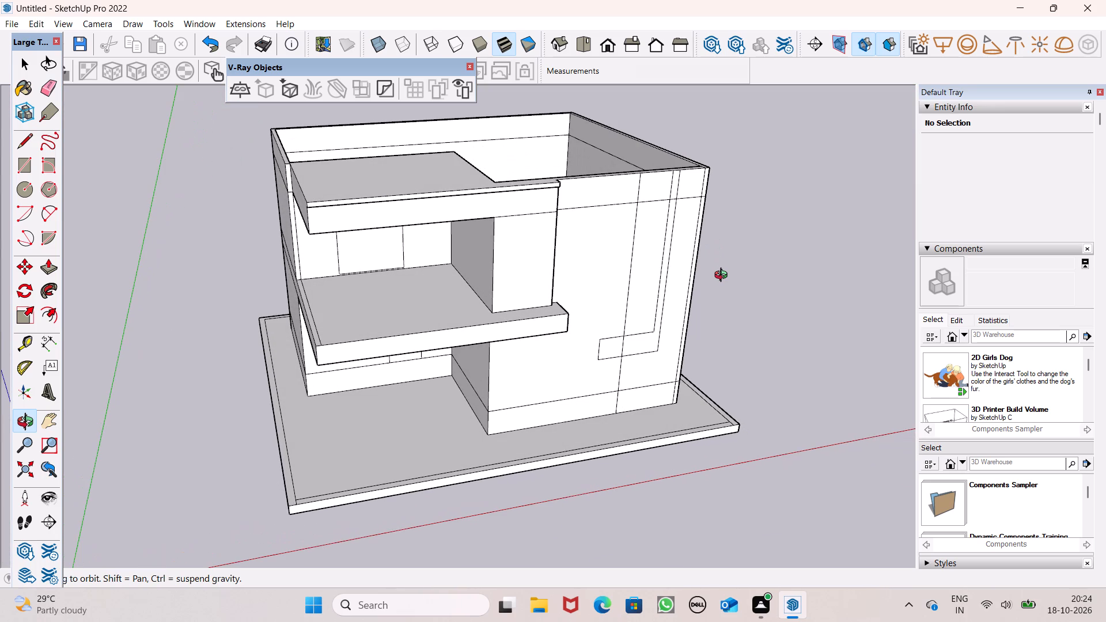
middle_click_drag(724, 276, 603, 264)
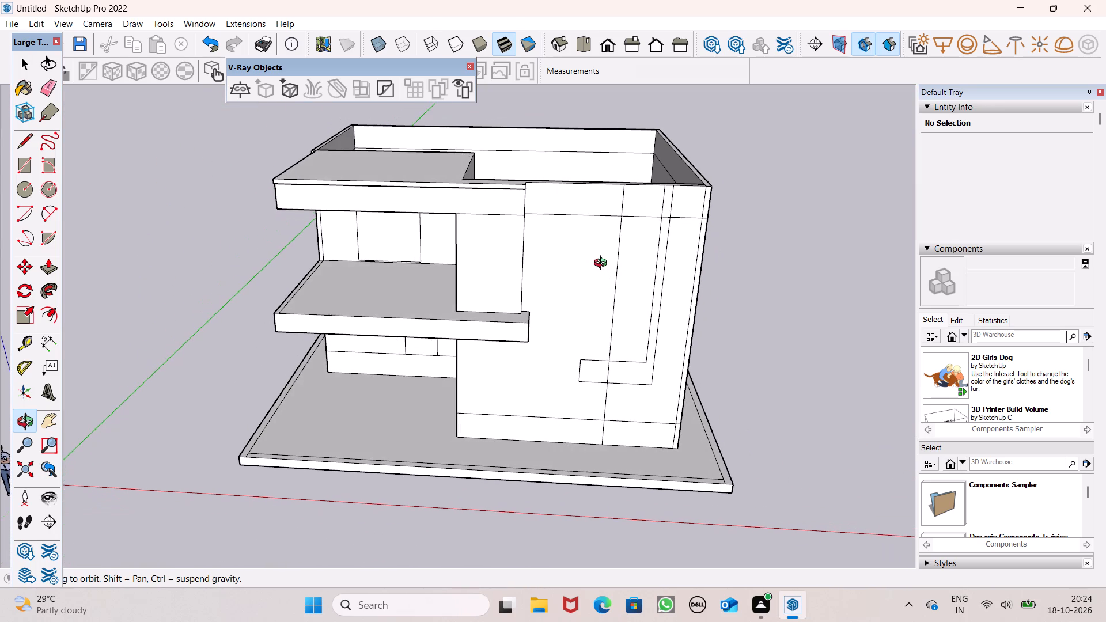
middle_click_drag(603, 264, 603, 264)
scroll(565, 263, "up", 8)
middle_click_drag(556, 255, 399, 329)
scroll(515, 294, "up", 1)
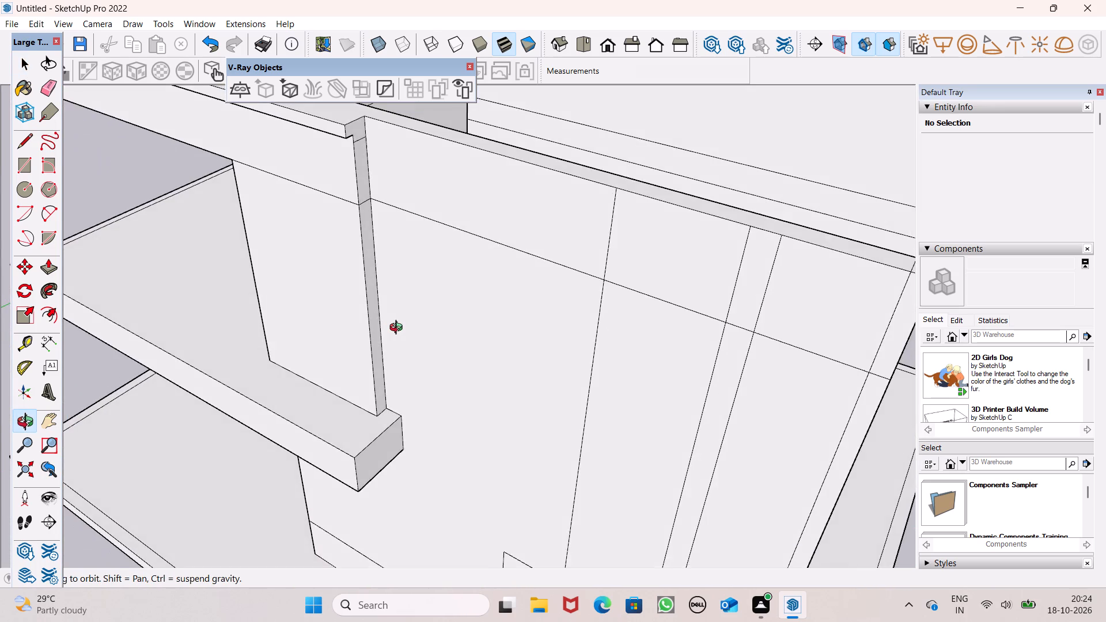
middle_click_drag(399, 329, 547, 266)
scroll(550, 263, "up", 1)
scroll(552, 260, "down", 1)
middle_click_drag(552, 259, 552, 257)
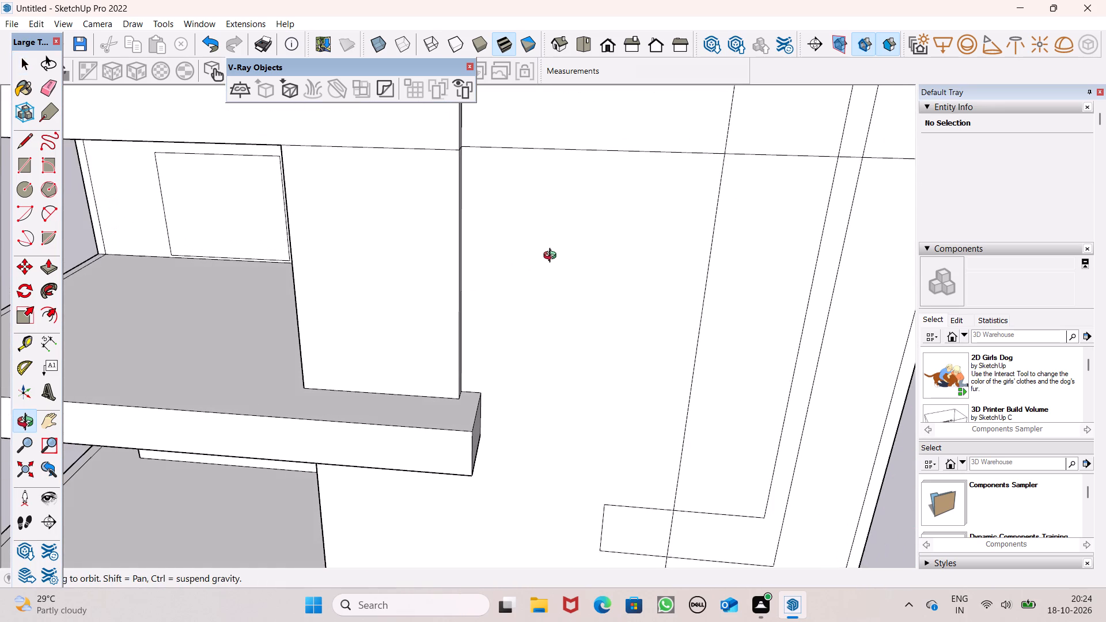
middle_click_drag(552, 257, 573, 226)
scroll(554, 255, "up", 1)
scroll(580, 237, "down", 10)
middle_click_drag(557, 239, 560, 203)
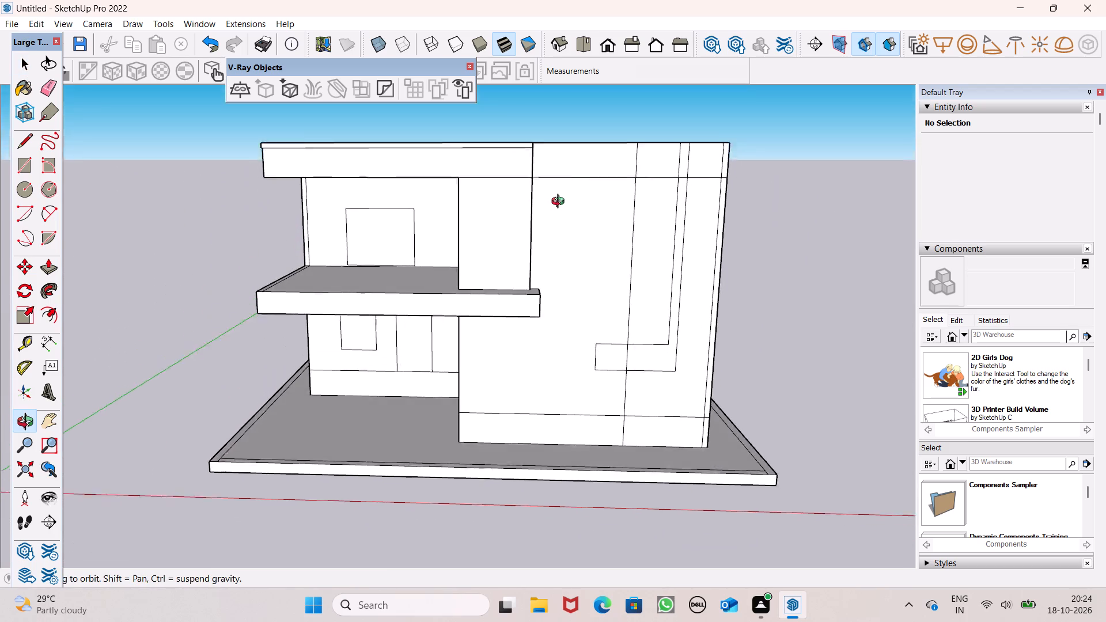
scroll(560, 200, "up", 1)
middle_click_drag(560, 203, 563, 190)
scroll(457, 221, "up", 3)
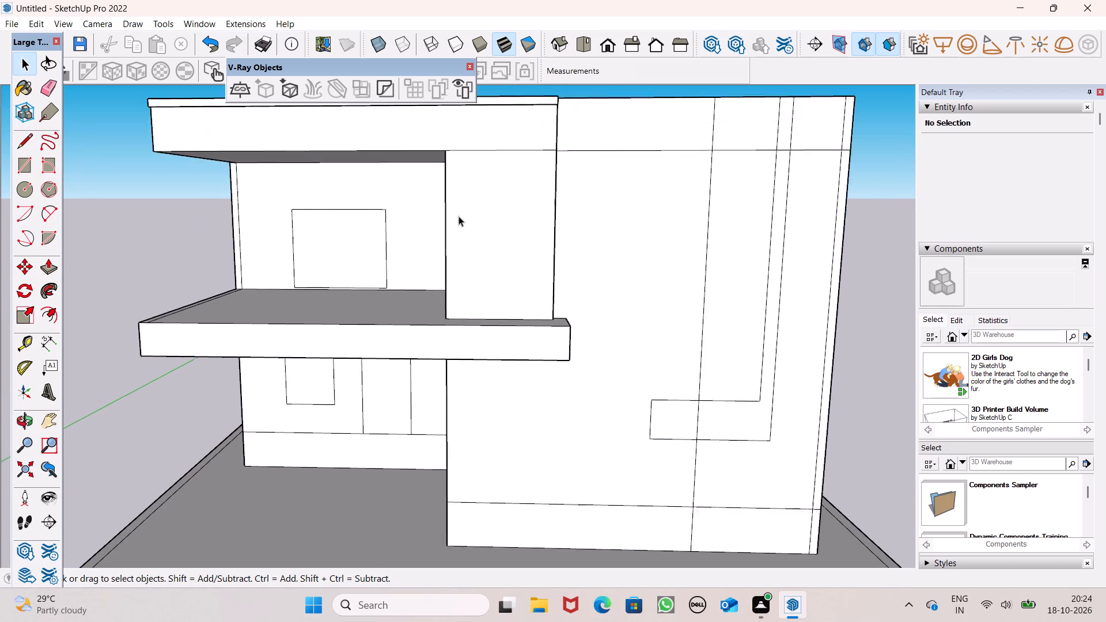
scroll(459, 216, "up", 2)
scroll(528, 214, "down", 2)
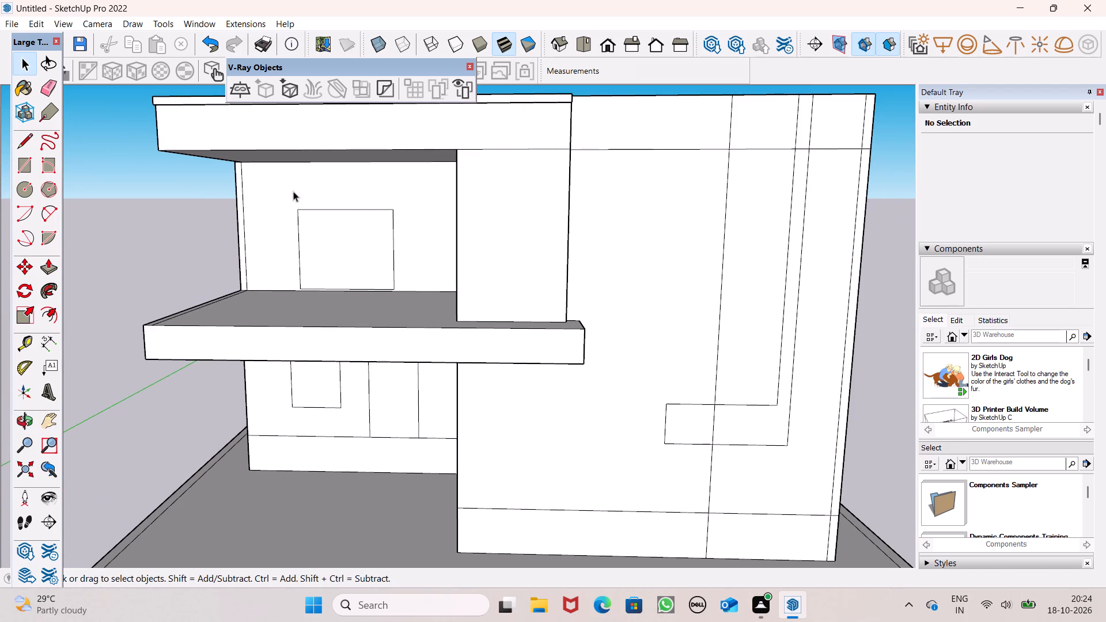
Erase the horizontal edge separating the upper band's front face from the raised wall panel below it.
left_click(28, 170)
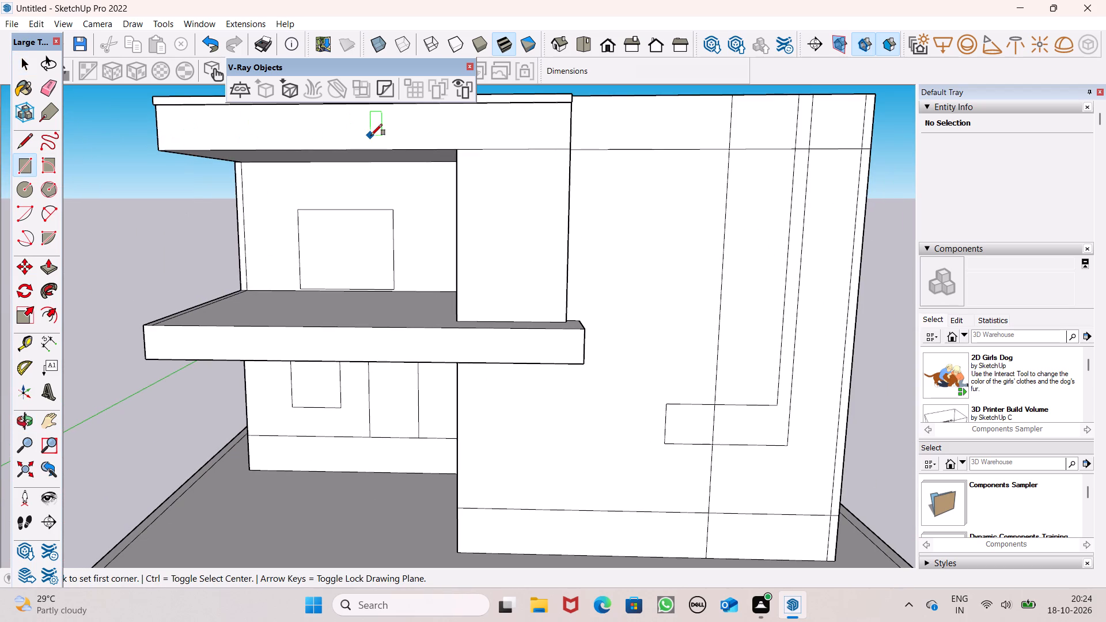
middle_click_drag(569, 211, 541, 236)
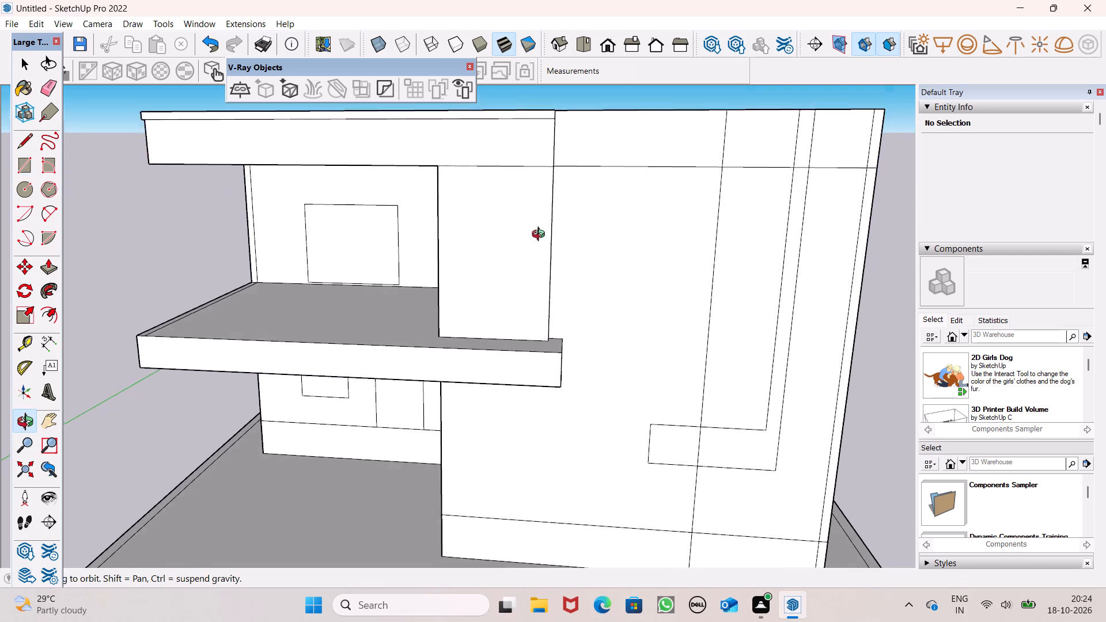
middle_click_drag(541, 236, 588, 235)
scroll(526, 187, "up", 1)
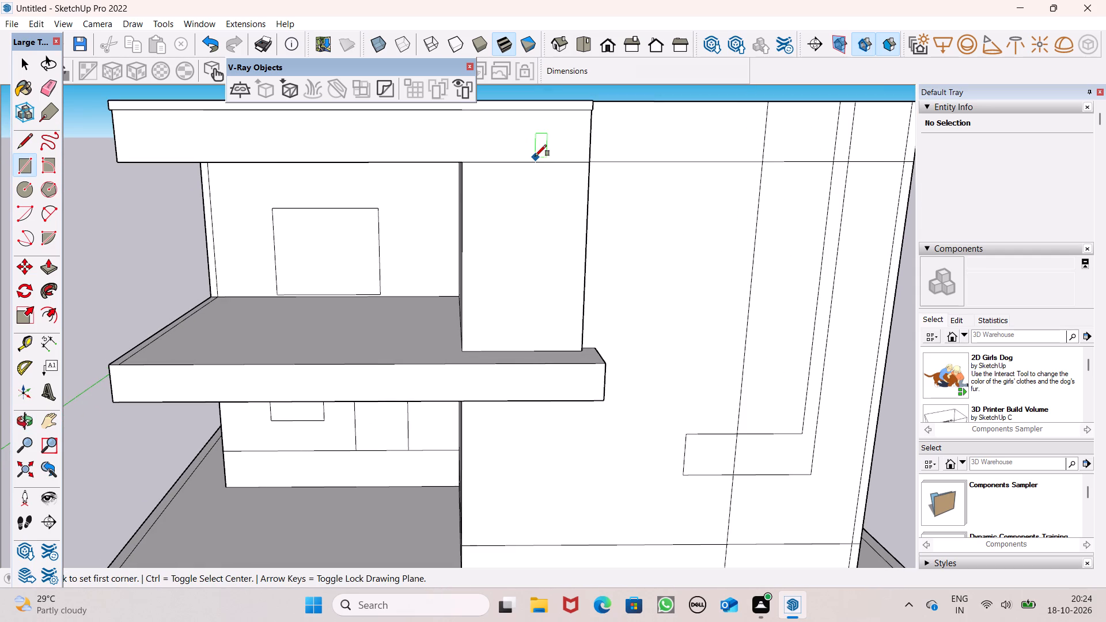
scroll(600, 160, "up", 1)
scroll(575, 175, "down", 2)
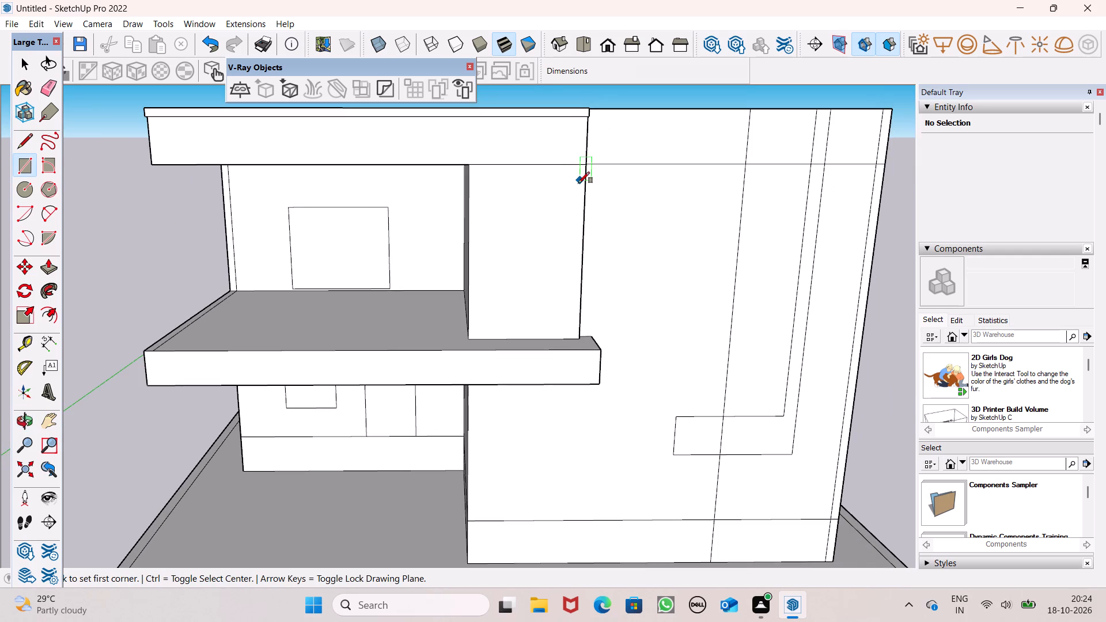
scroll(578, 183, "up", 3)
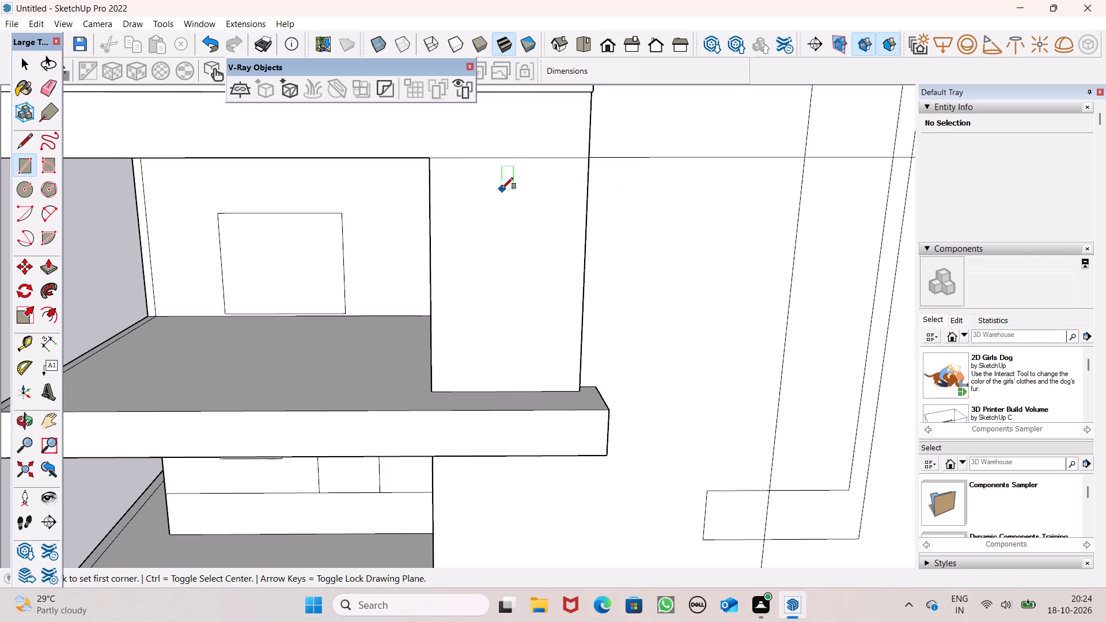
scroll(522, 184, "down", 2)
middle_click_drag(566, 225, 561, 235)
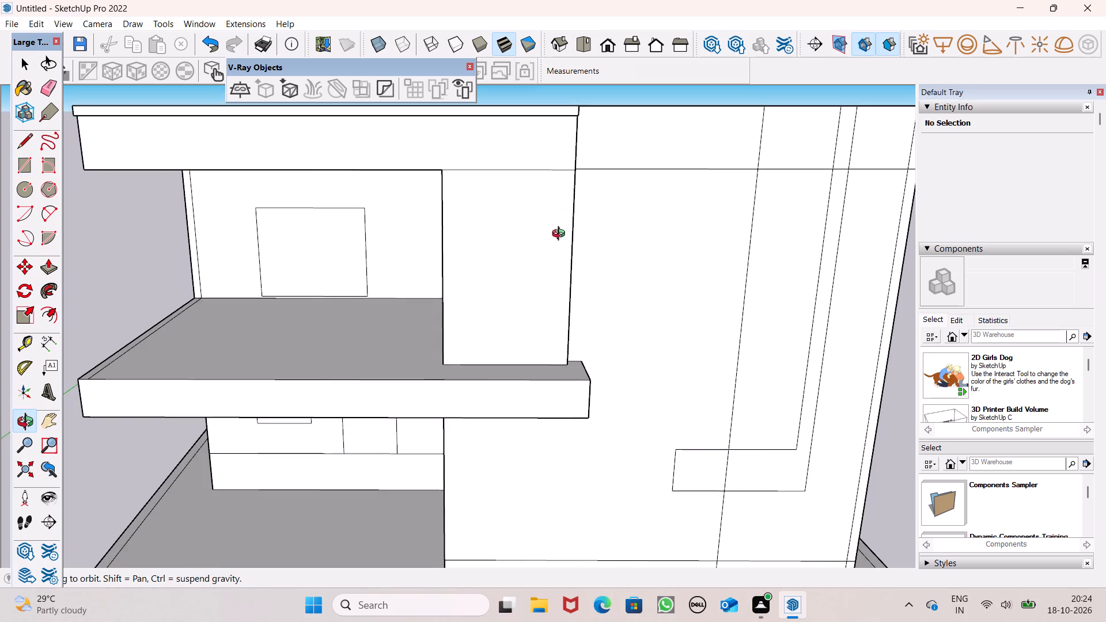
middle_click_drag(561, 235, 562, 234)
left_click(53, 96)
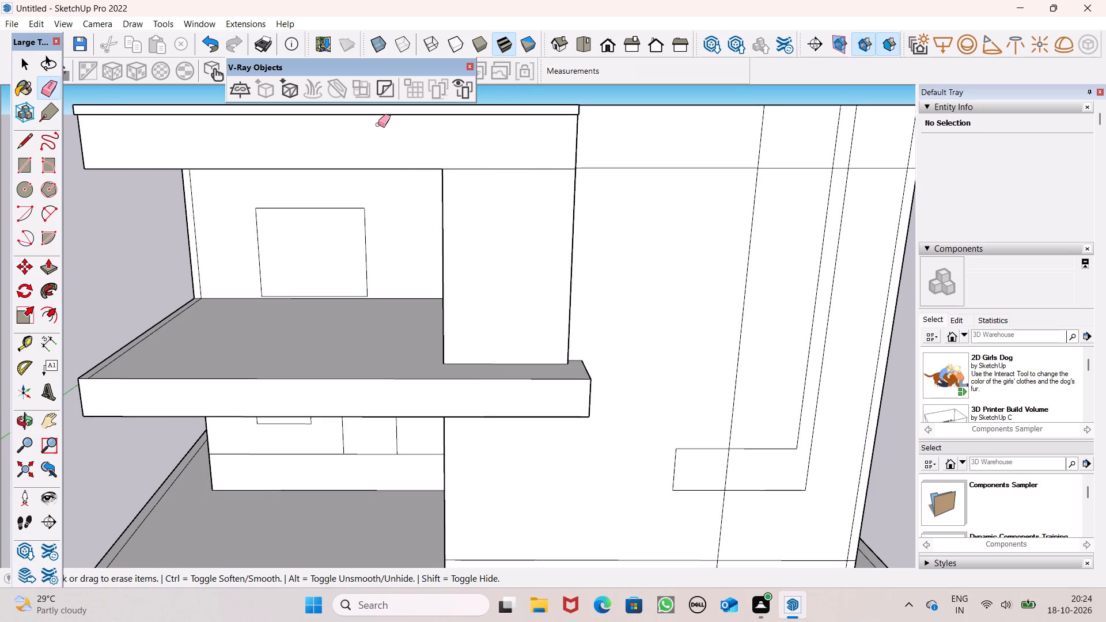
left_click(513, 172)
left_click_drag(538, 155, 538, 183)
Inspect the front facade from the front and from above, especially the upper band, raised panel and roof slab.
left_click(21, 166)
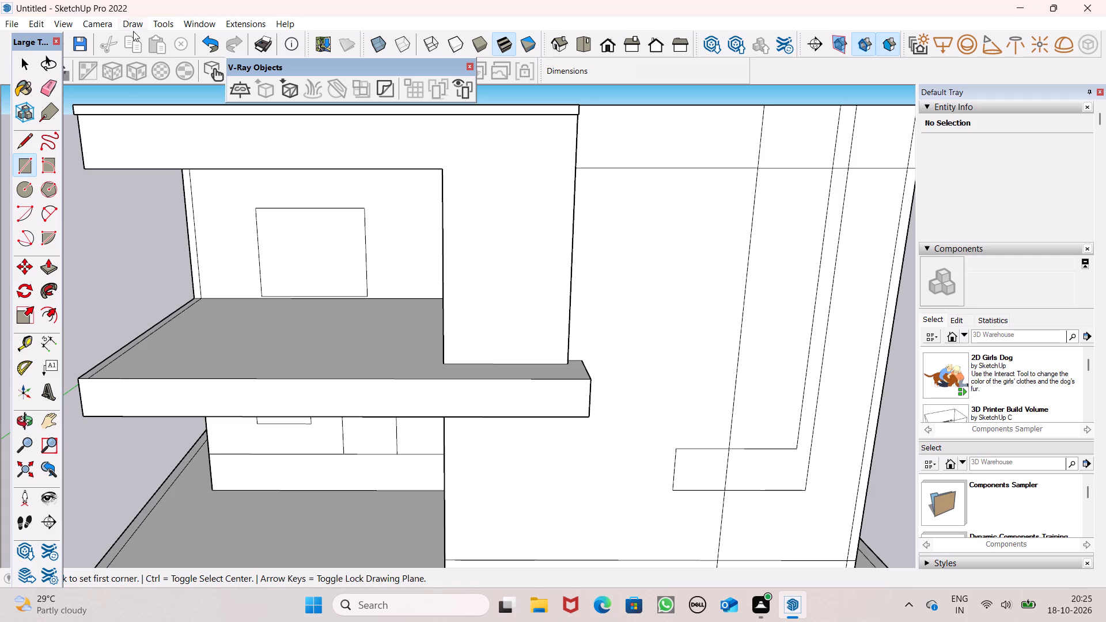
scroll(460, 219, "down", 2)
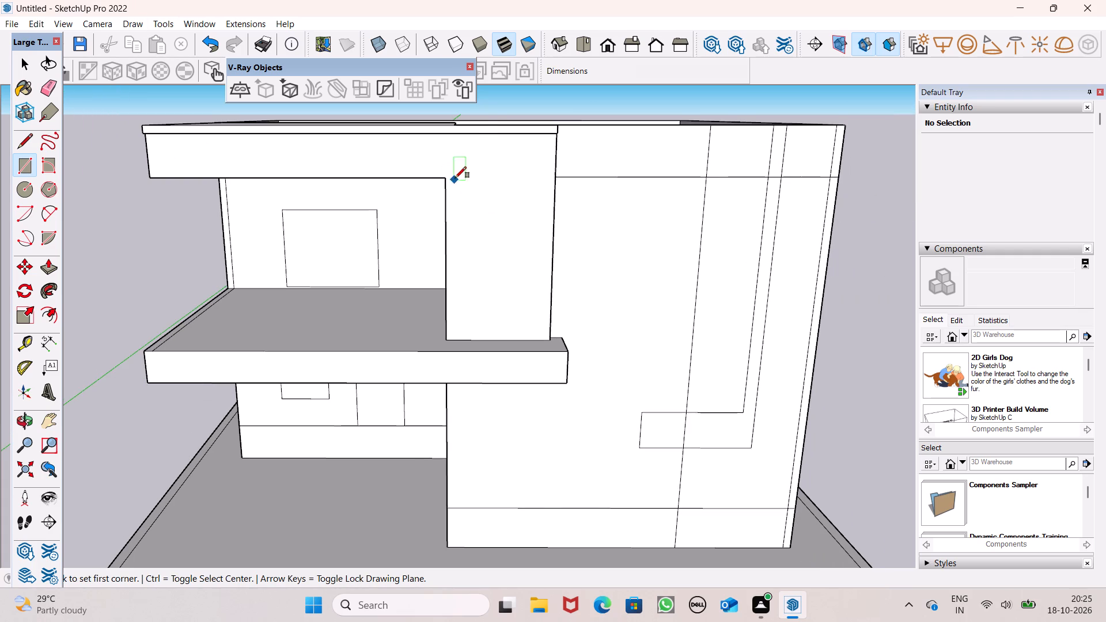
middle_click_drag(486, 104, 501, 86)
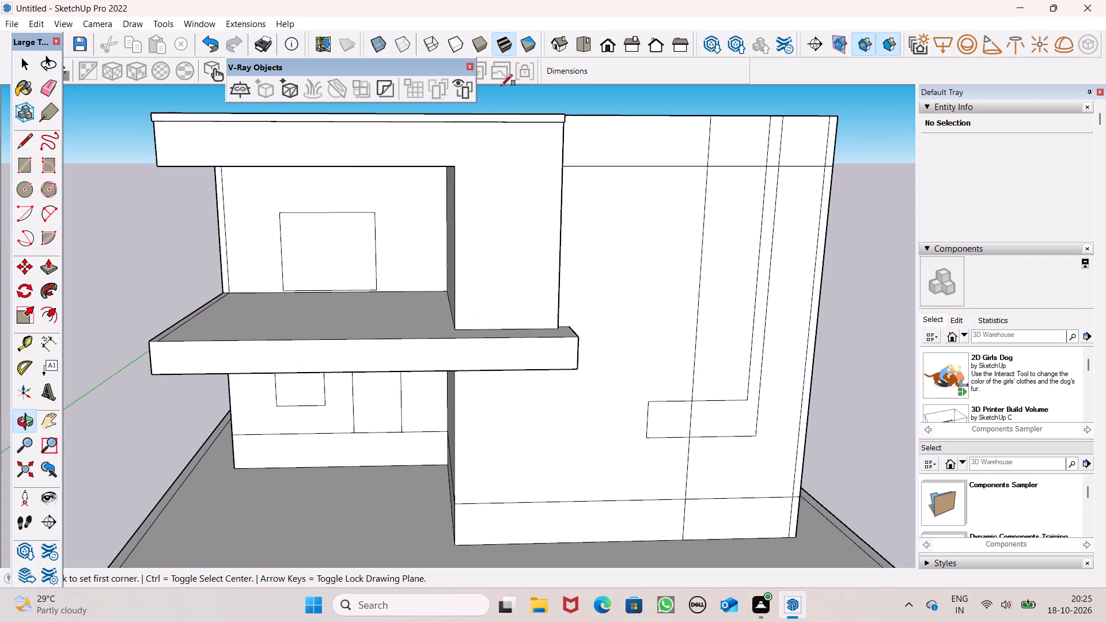
scroll(744, 111, "down", 3)
middle_click_drag(765, 173, 710, 257)
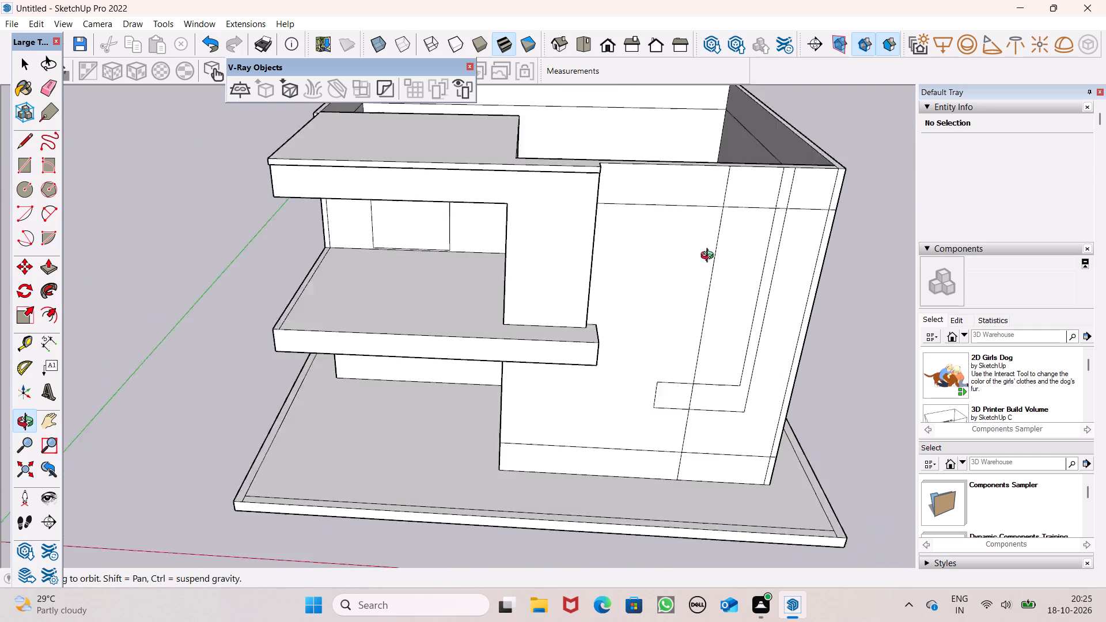
middle_click_drag(710, 257, 682, 234)
left_click(607, 43)
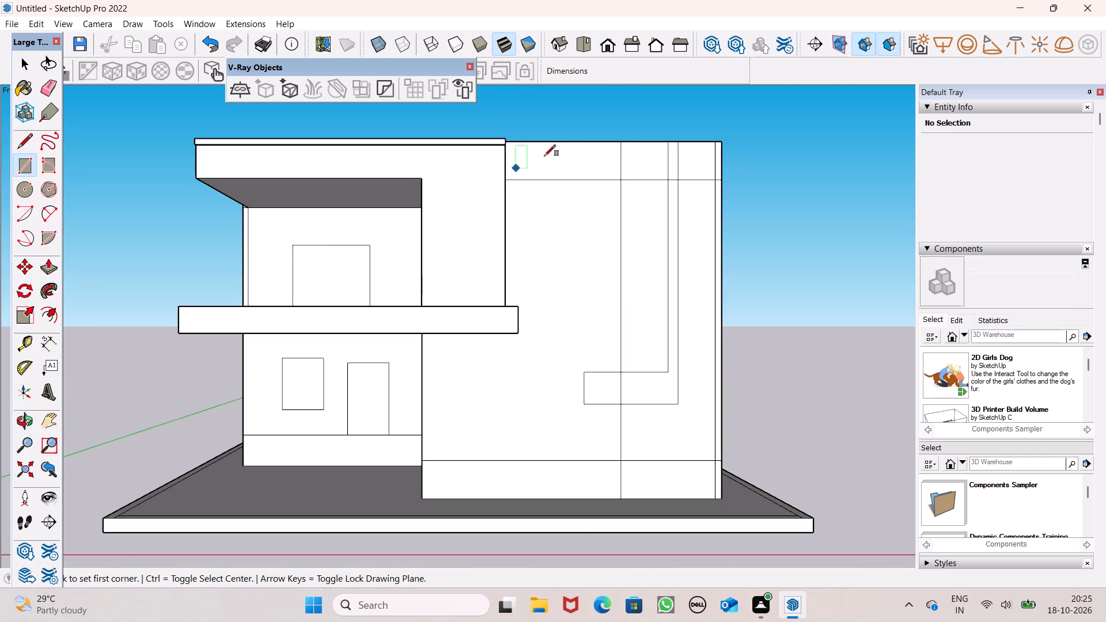
scroll(562, 151, "down", 3)
middle_click_drag(573, 202, 563, 274)
scroll(468, 181, "up", 2)
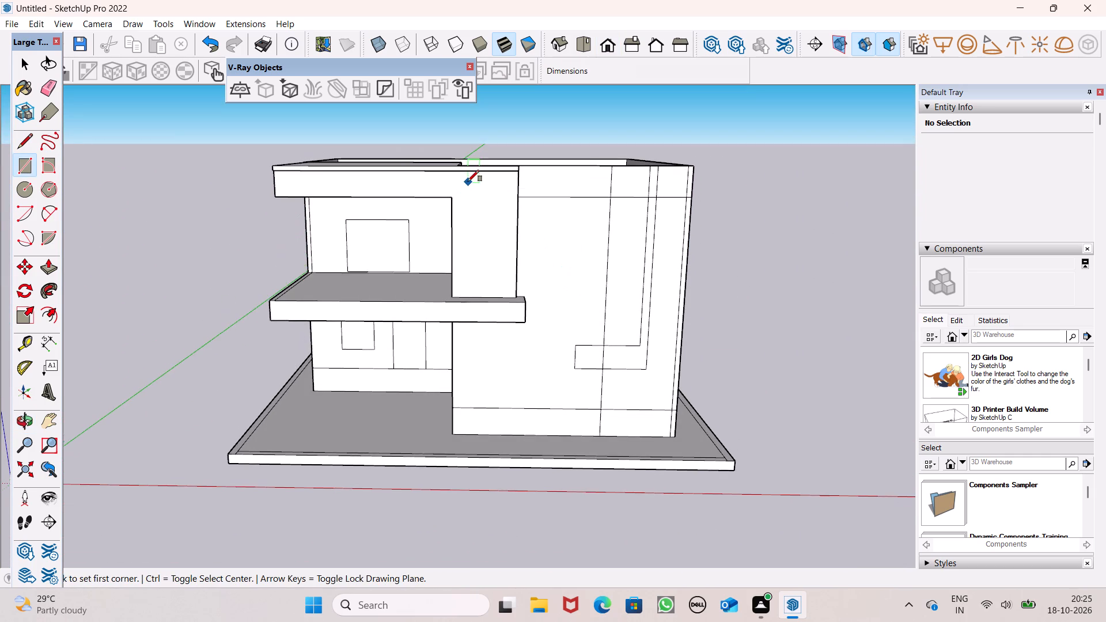
scroll(468, 181, "up", 7)
scroll(515, 174, "up", 1)
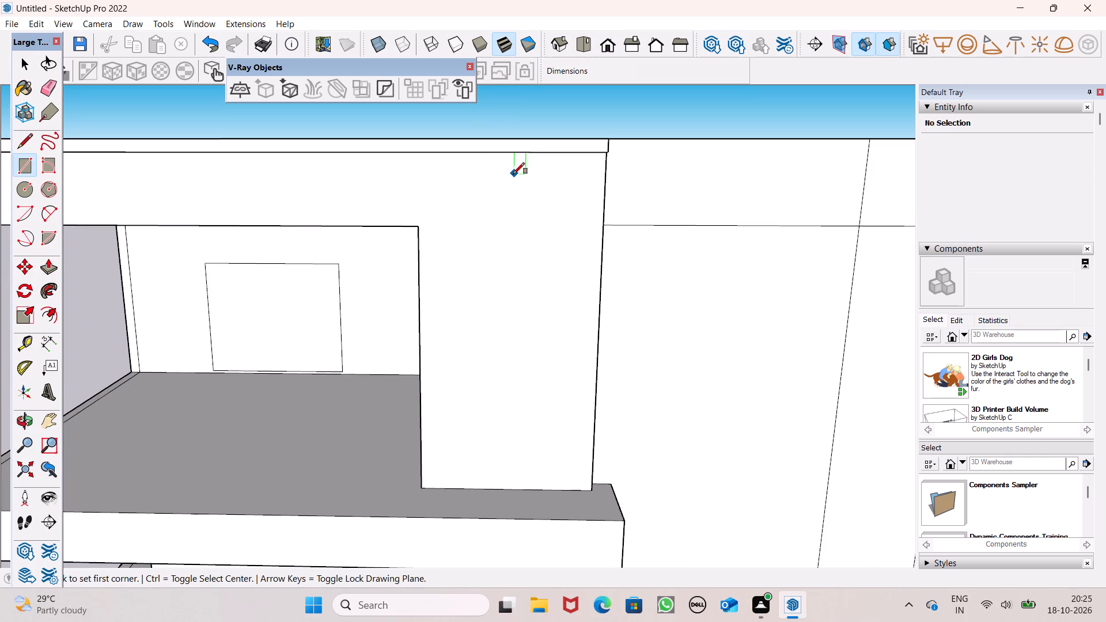
scroll(517, 170, "down", 2)
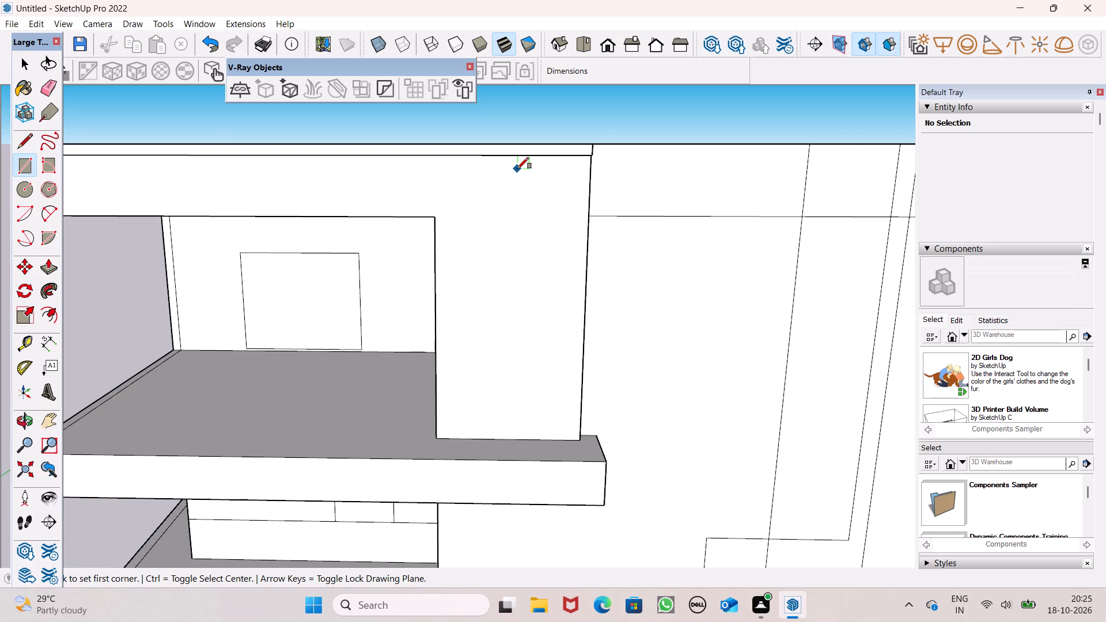
scroll(529, 201, "down", 4)
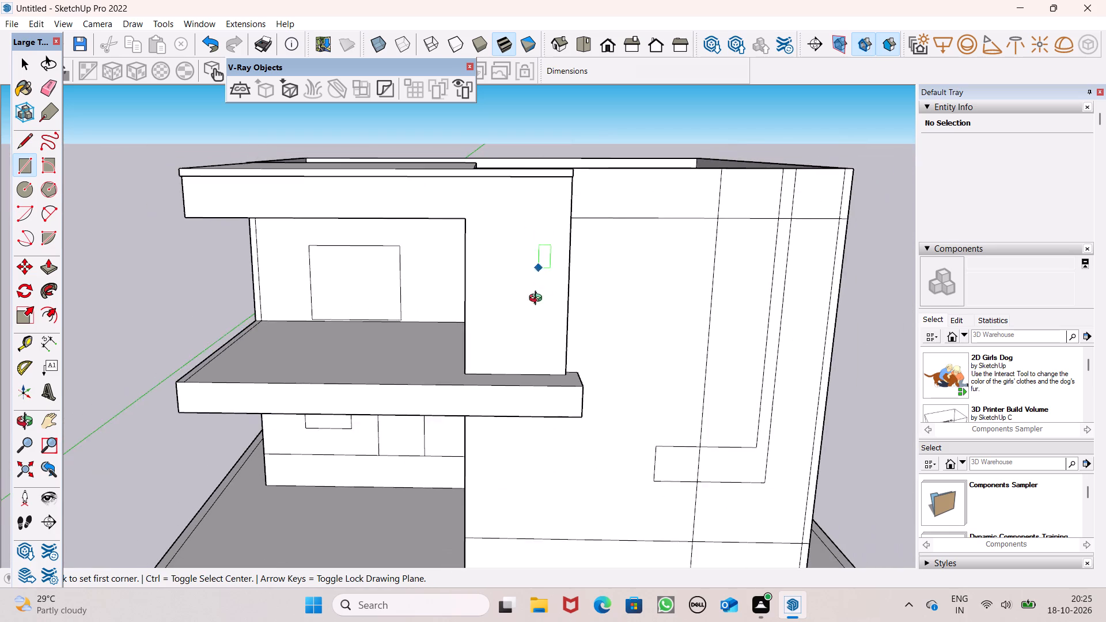
middle_click_drag(538, 299, 495, 424)
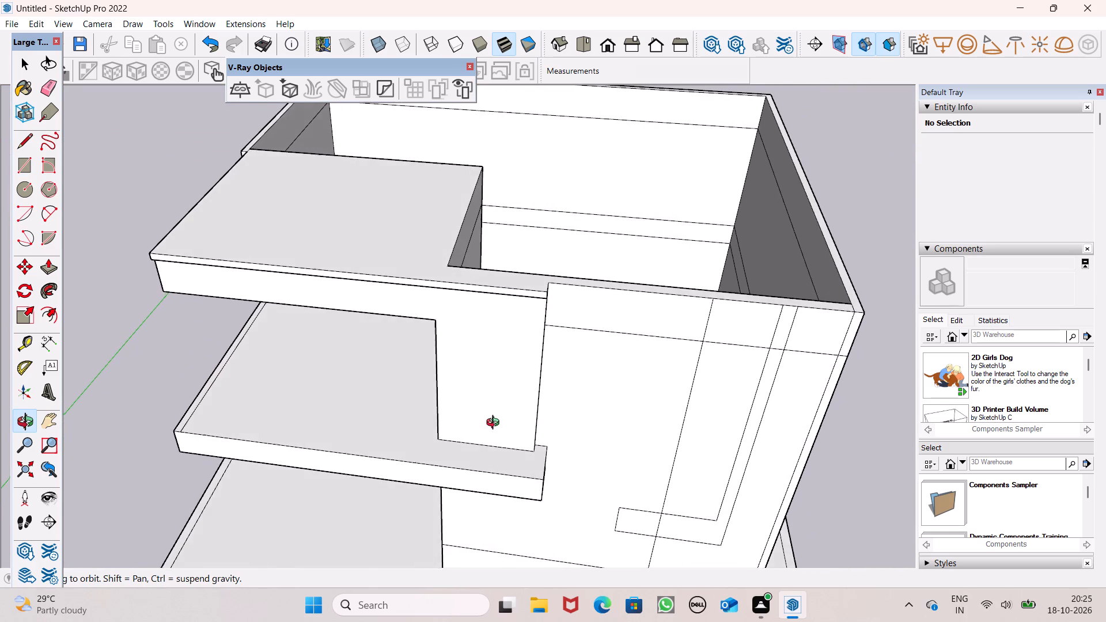
middle_click_drag(495, 424, 543, 346)
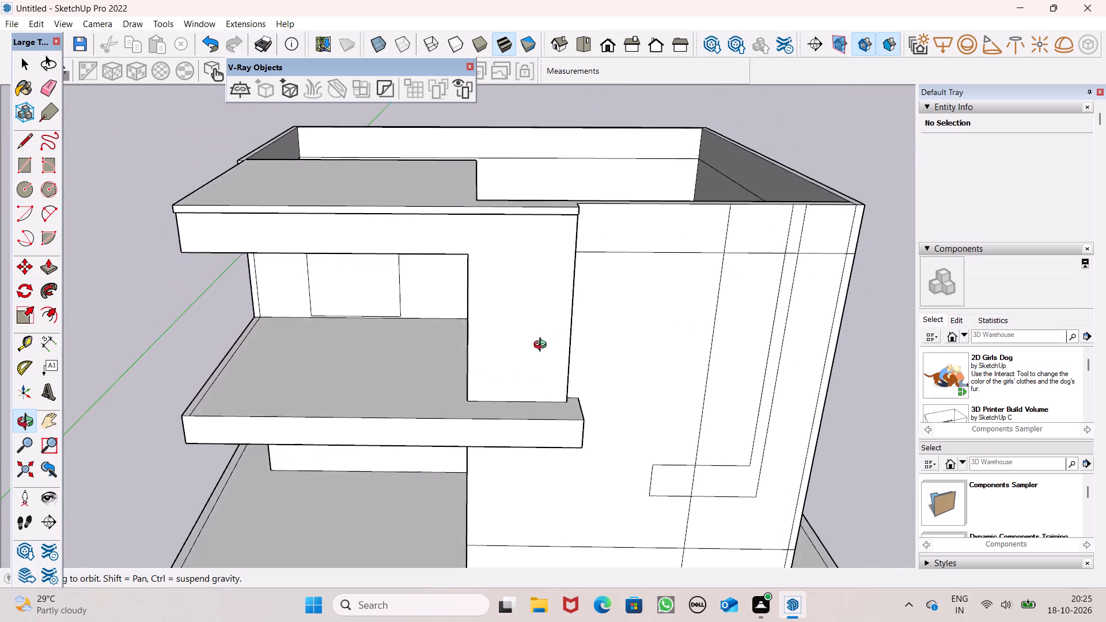
Pull the narrow strip along the middle projecting slab's side edge up 13' with Push/Pull to form a side wall.
middle_click_drag(543, 346, 810, 213)
scroll(608, 313, "up", 1)
middle_click_drag(532, 304, 554, 359)
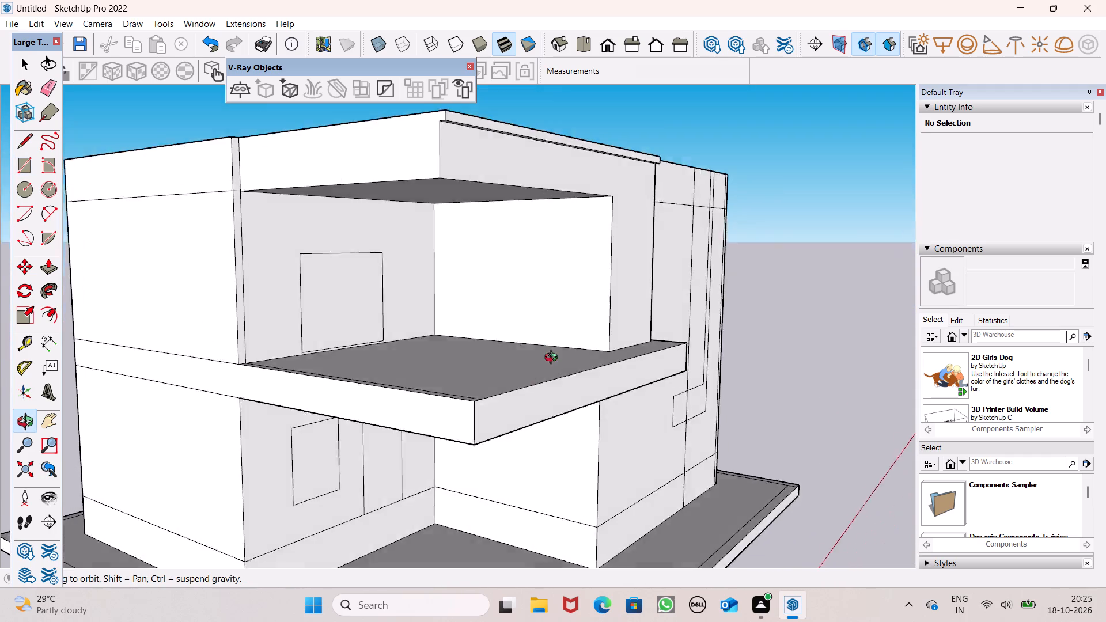
middle_click_drag(554, 359, 555, 418)
left_click(55, 262)
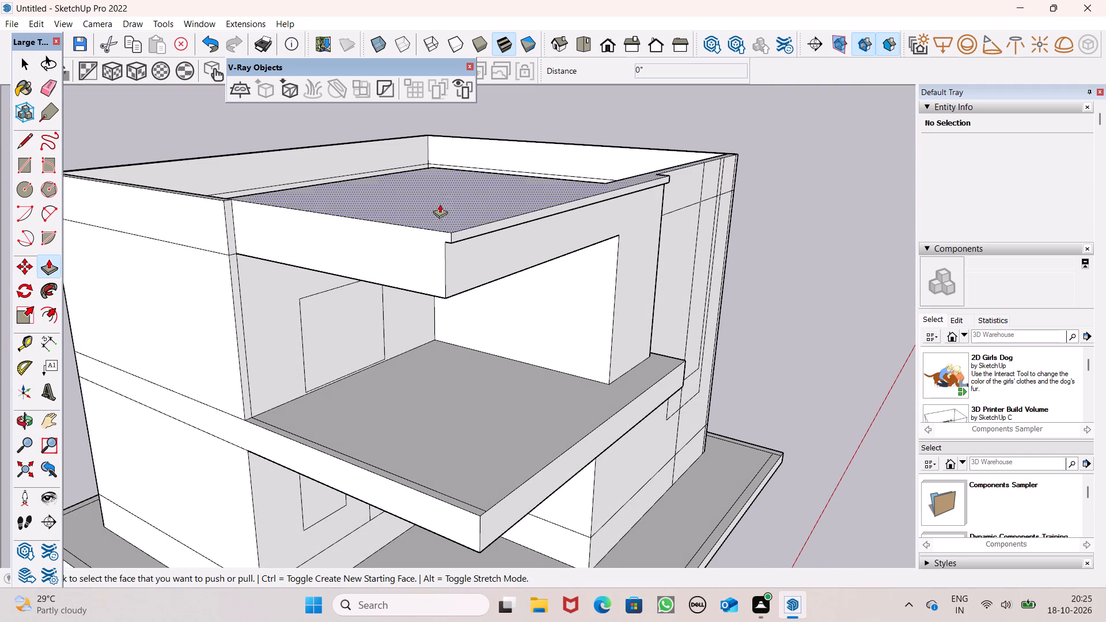
scroll(444, 197, "down", 2)
middle_click_drag(437, 354, 453, 428)
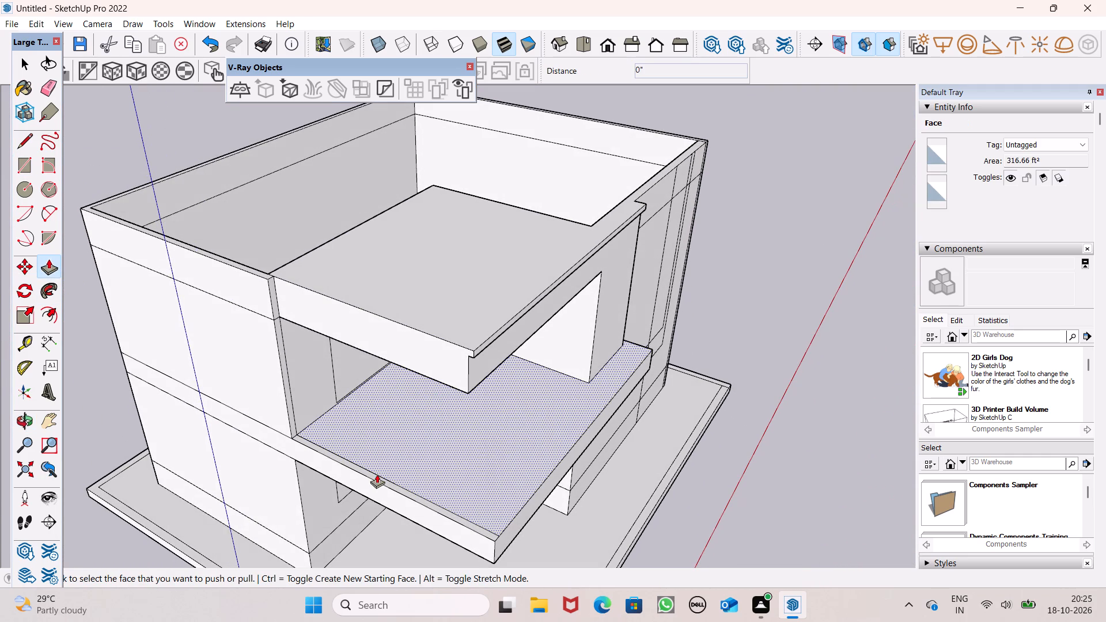
left_click_drag(378, 477, 397, 367)
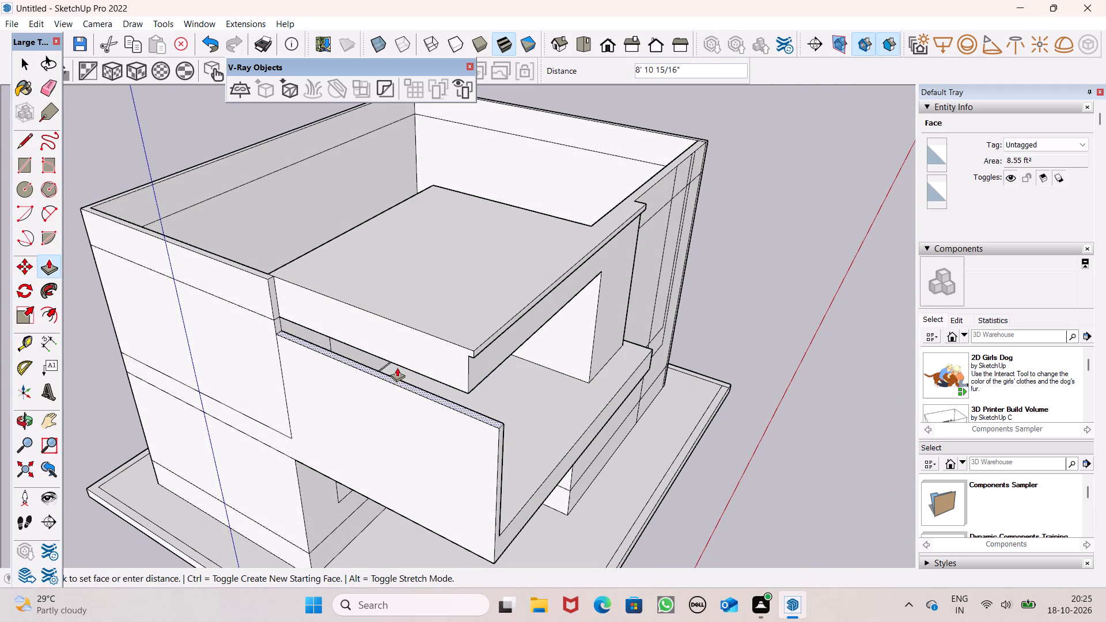
left_click_drag(397, 367, 403, 298)
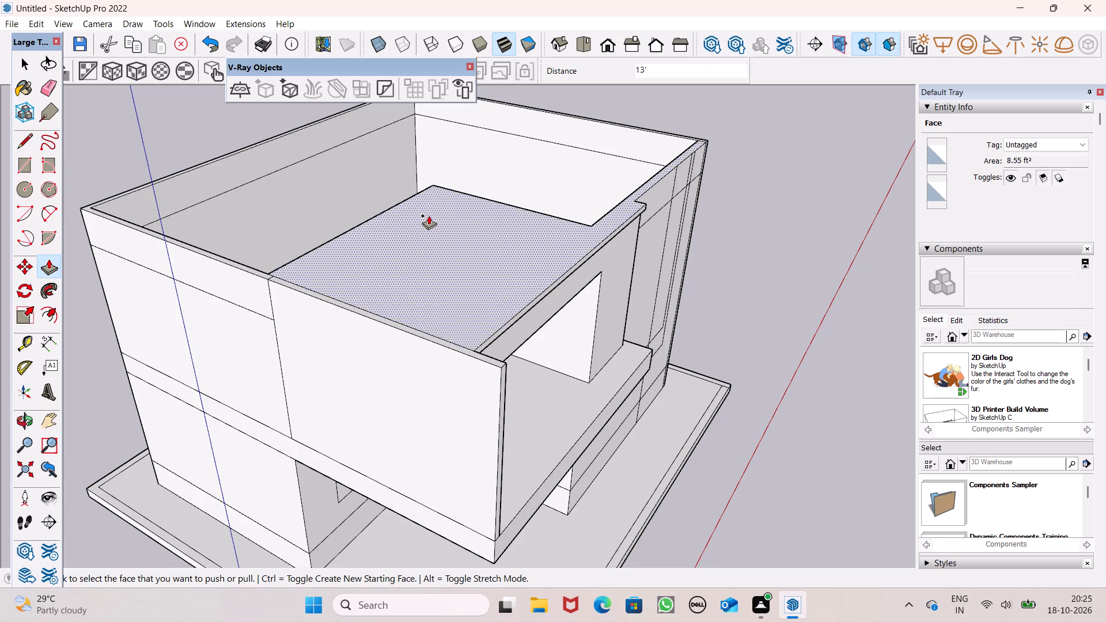
Raise the top of the new side wall a further 9' 10 9/16" above the roof slab with Push/Pull.
scroll(429, 215, "down", 4)
middle_click_drag(461, 275, 388, 424)
scroll(360, 434, "up", 5)
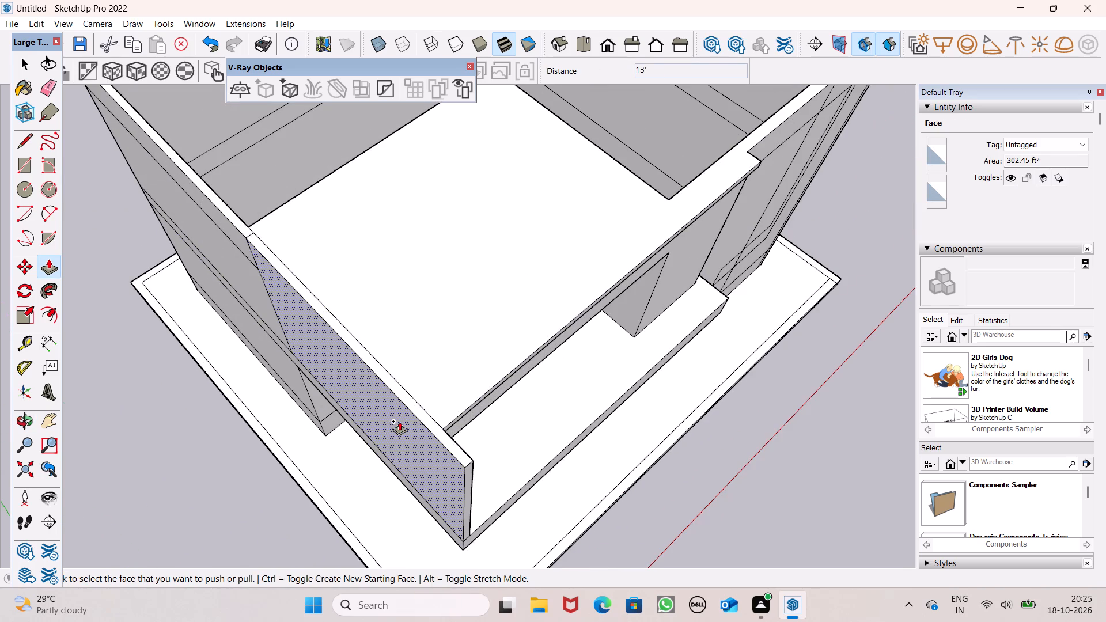
left_click_drag(425, 415, 397, 305)
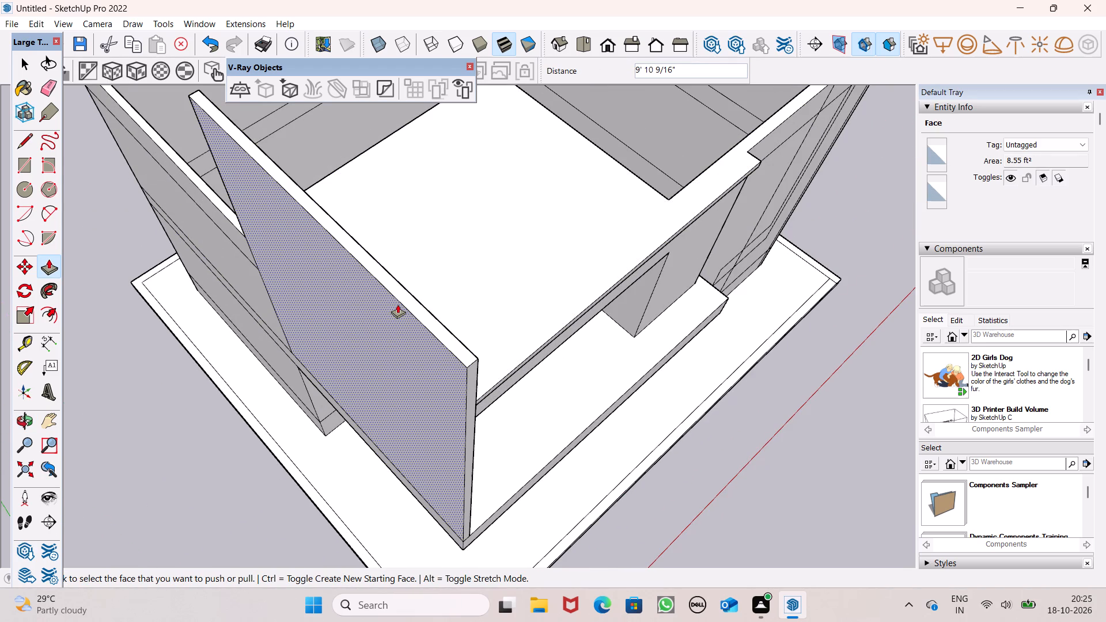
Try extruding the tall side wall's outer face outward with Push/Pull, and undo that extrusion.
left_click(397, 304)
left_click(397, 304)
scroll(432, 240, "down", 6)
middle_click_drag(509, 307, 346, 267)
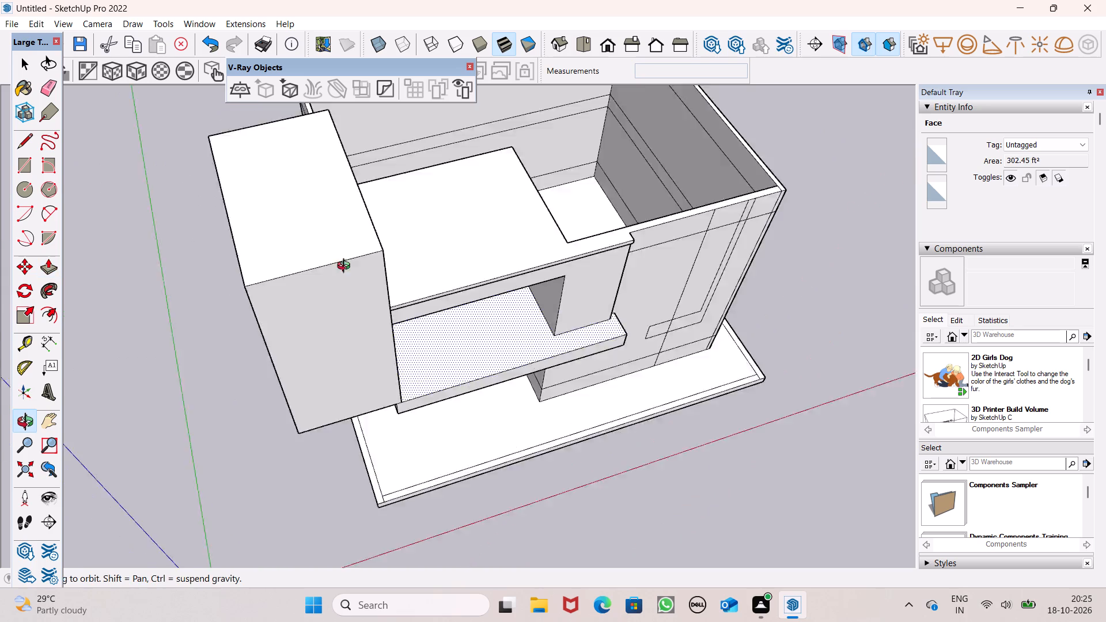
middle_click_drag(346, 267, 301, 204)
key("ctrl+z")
Thicken the tall side wall a few inches by pulling its inner face inward over the balcony slab.
scroll(353, 286, "down", 2)
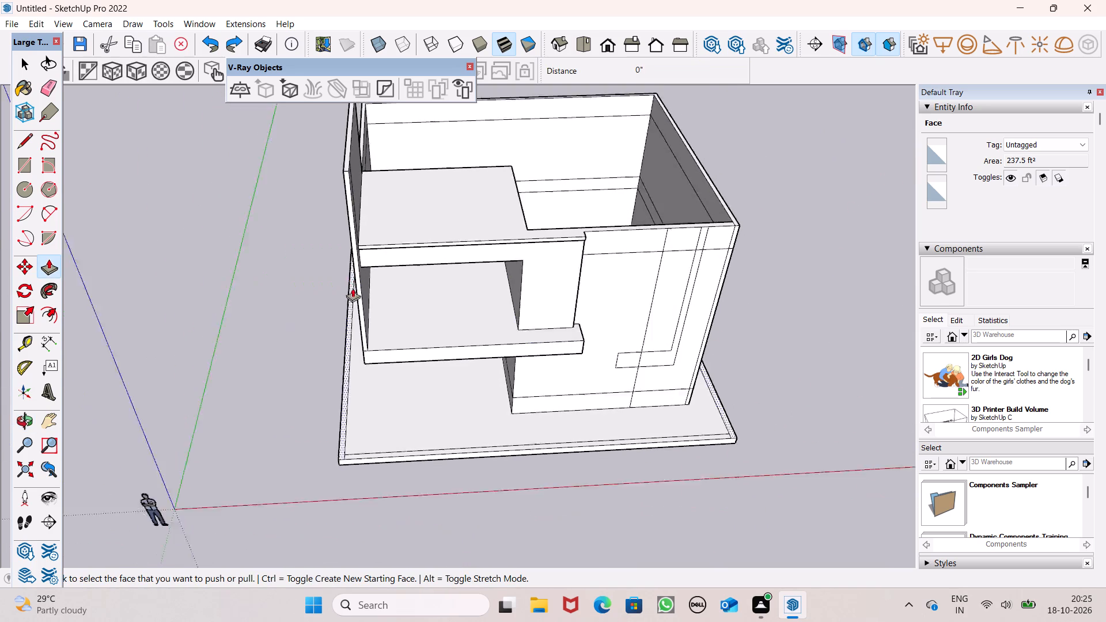
scroll(353, 288, "down", 3)
middle_click_drag(350, 282, 327, 1)
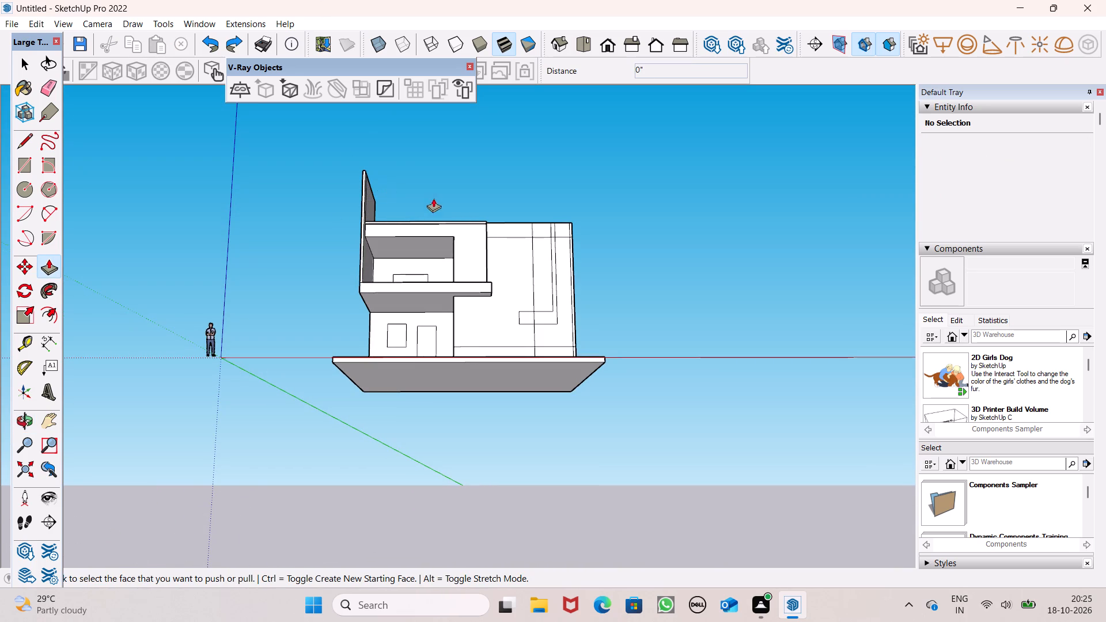
scroll(367, 165, "up", 5)
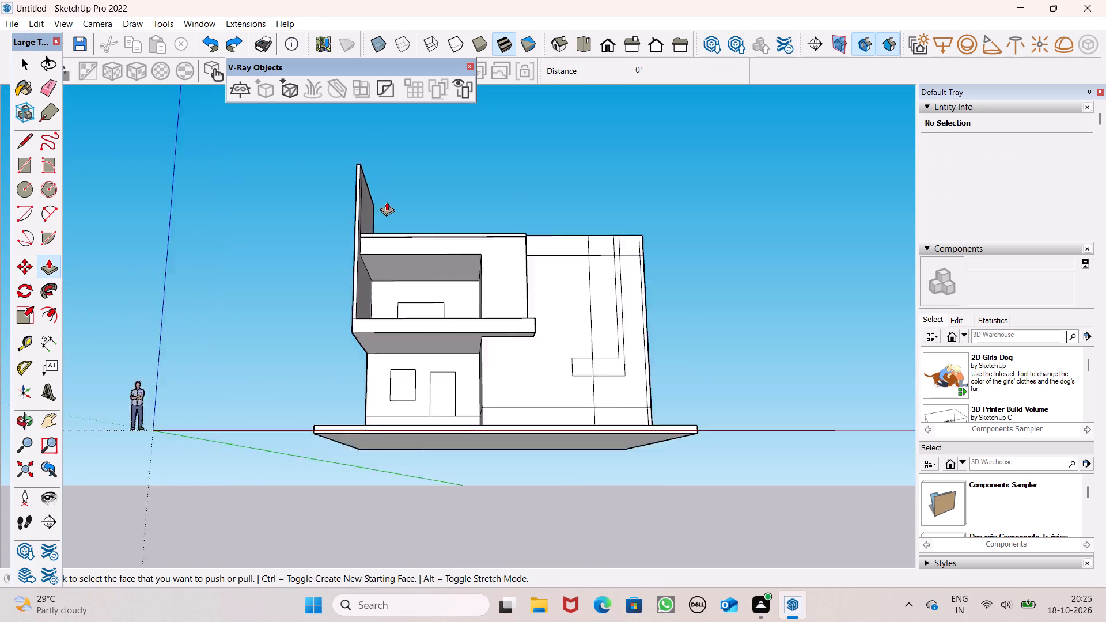
scroll(387, 202, "up", 3)
scroll(389, 263, "up", 1)
middle_click_drag(389, 267, 340, 378)
scroll(336, 352, "up", 7)
left_click_drag(336, 367, 345, 373)
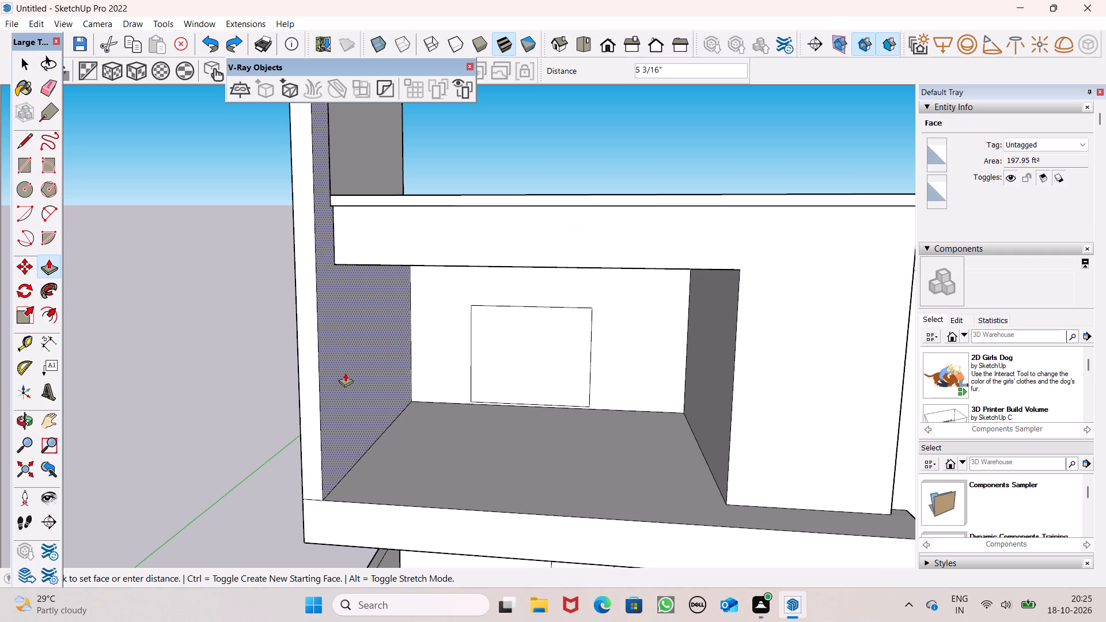
left_click_drag(345, 373, 348, 373)
left_click(348, 373)
scroll(393, 342, "down", 1)
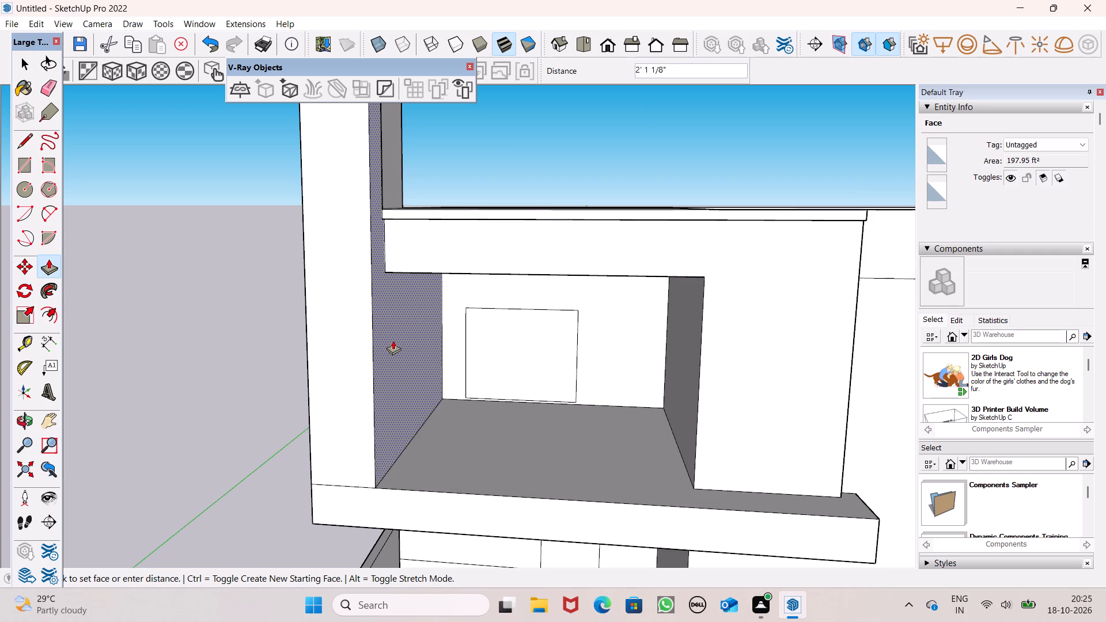
key("space")
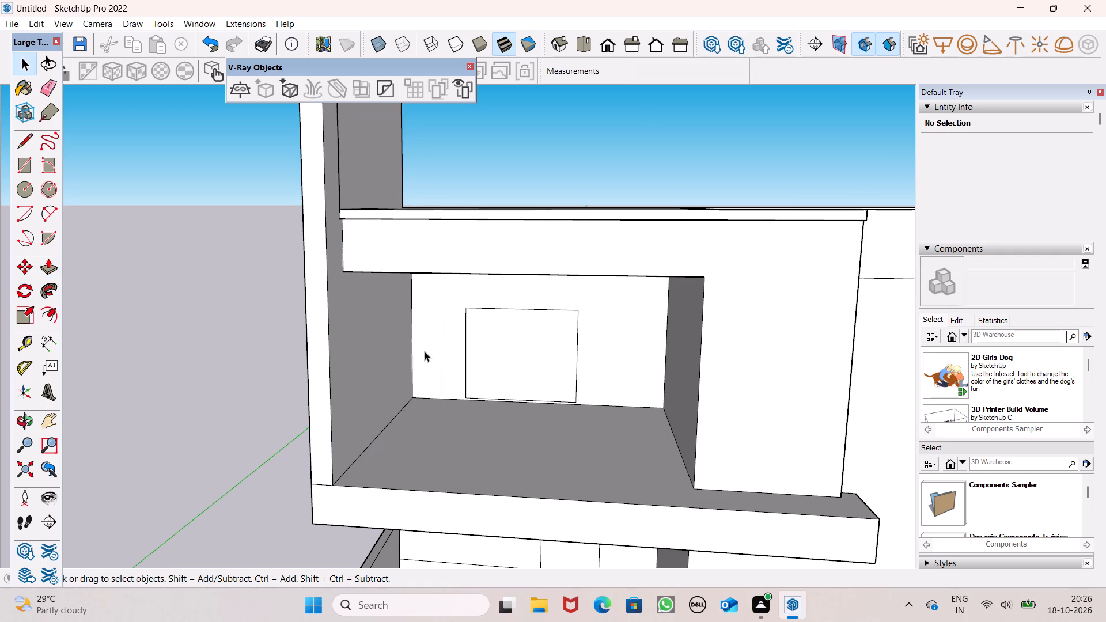
Push the tall side wall's inner face above the roof slab back 6 13/16" with Push/Pull.
scroll(428, 368, "down", 5)
middle_click_drag(425, 380, 339, 443)
scroll(310, 249, "up", 7)
scroll(365, 210, "up", 2)
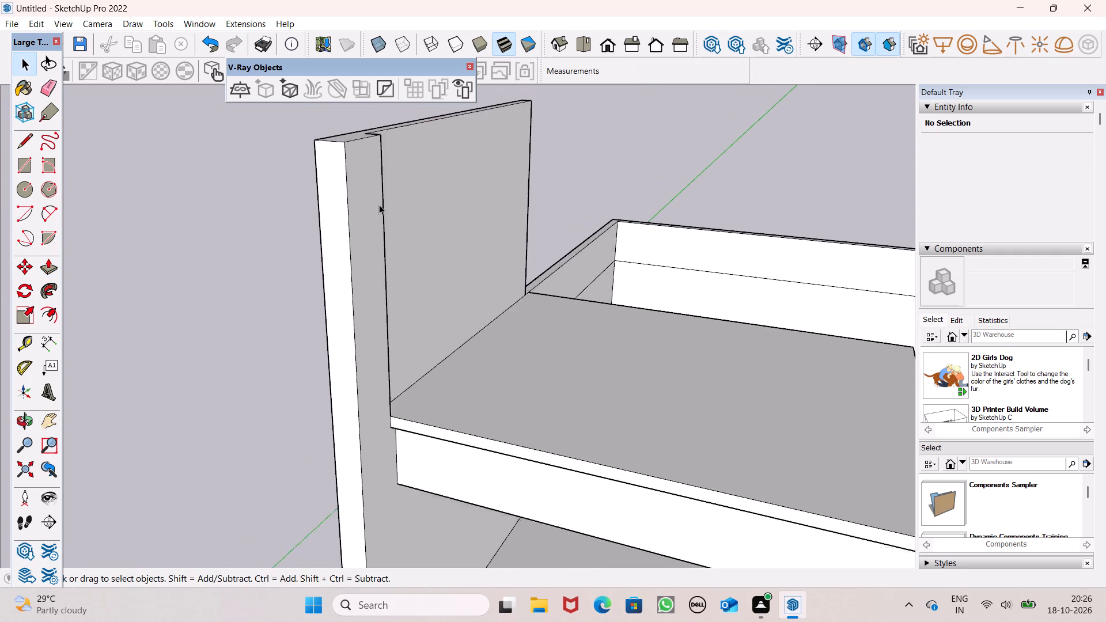
scroll(379, 204, "up", 3)
middle_click_drag(405, 223, 272, 293)
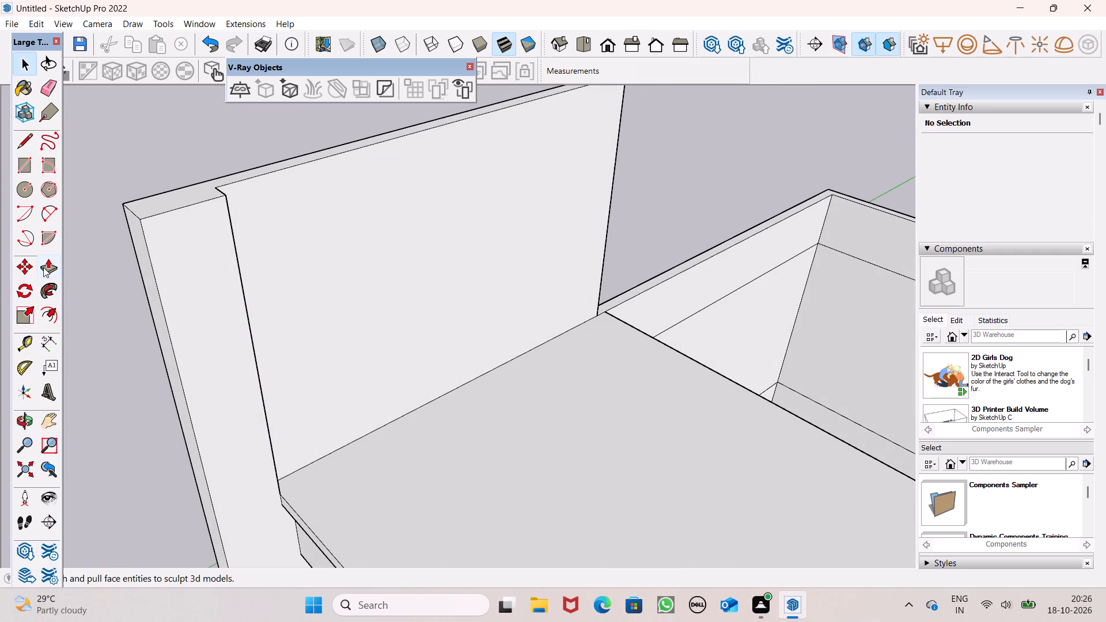
left_click(43, 267)
left_click_drag(259, 267, 241, 305)
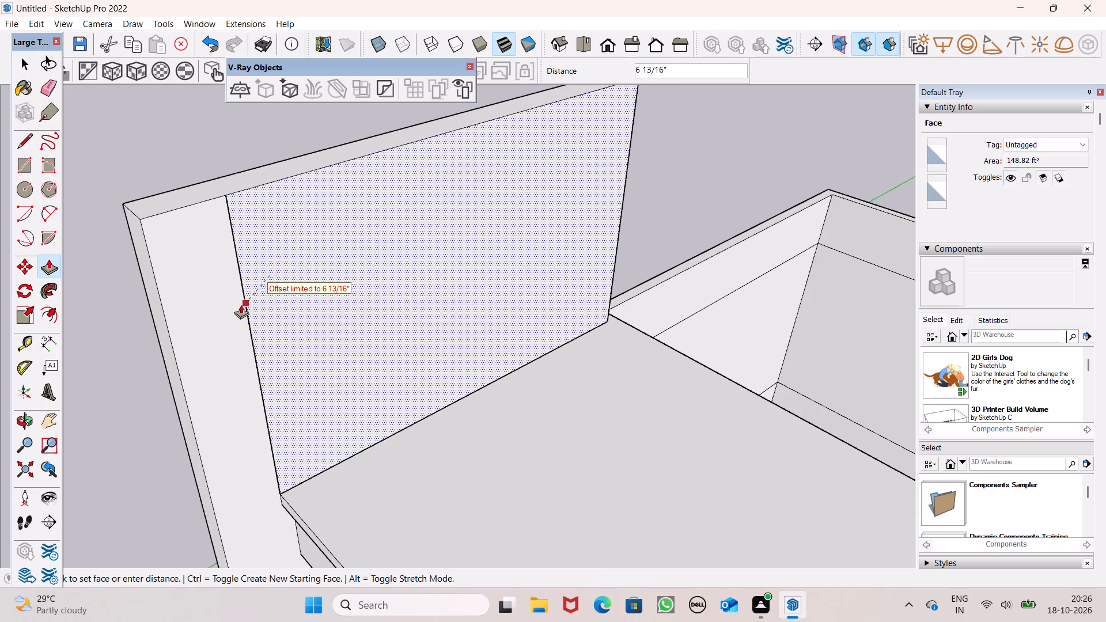
left_click_drag(241, 305, 241, 305)
Examine the tall side wall, the front facade and the upper balcony recess from several angles.
scroll(245, 282, "down", 4)
middle_click_drag(236, 308, 420, 185)
scroll(419, 214, "down", 12)
middle_click_drag(422, 215, 491, 198)
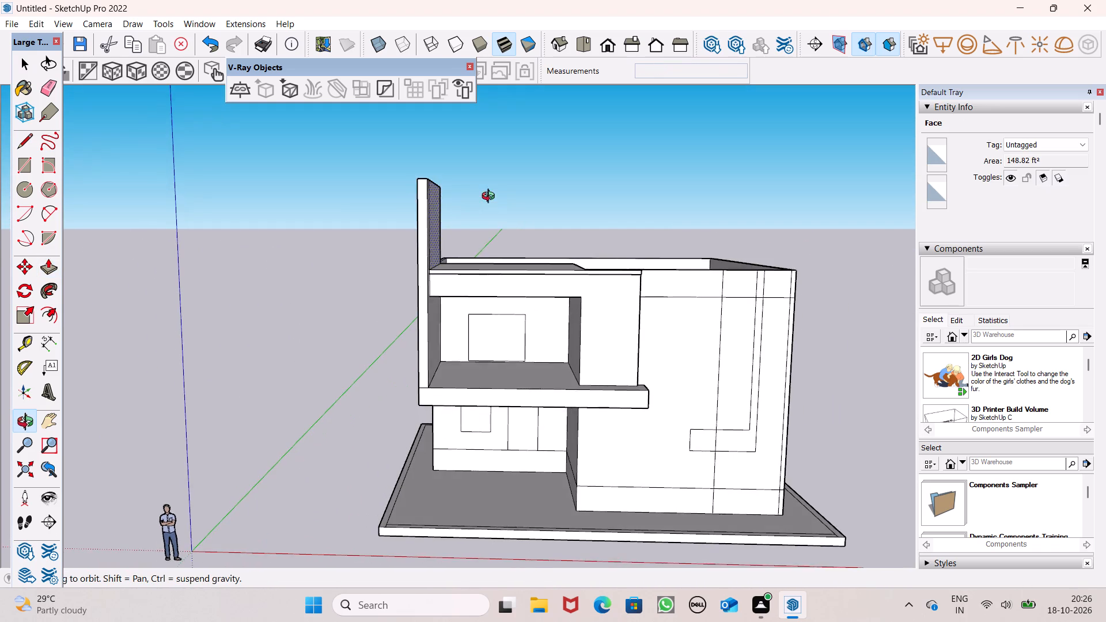
middle_click_drag(491, 198, 509, 185)
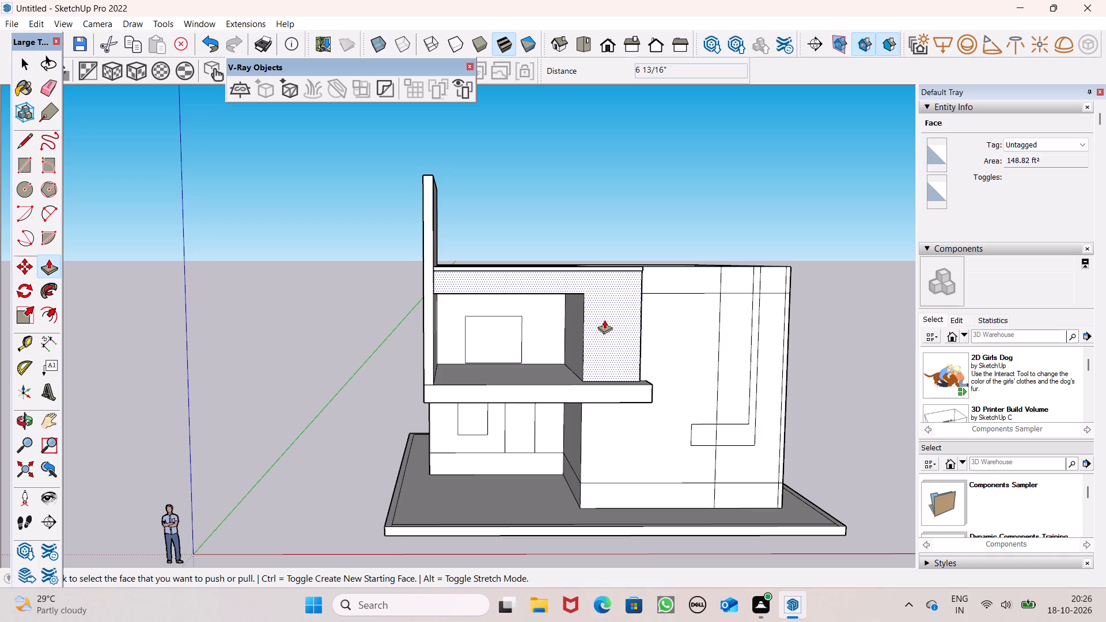
key("space")
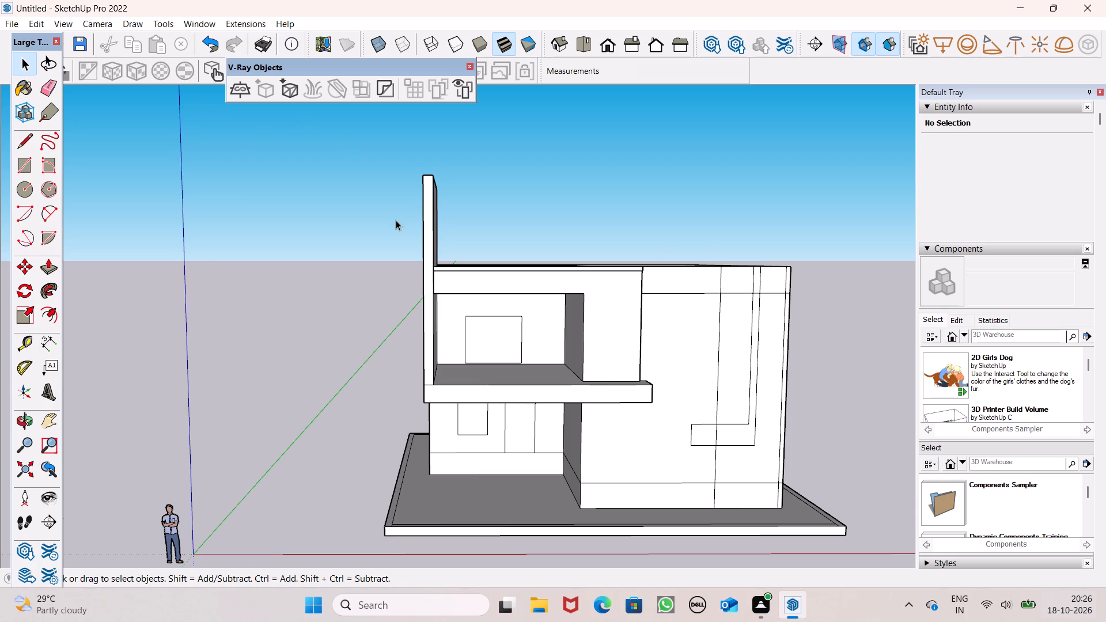
scroll(395, 223, "down", 2)
middle_click_drag(415, 223, 380, 259)
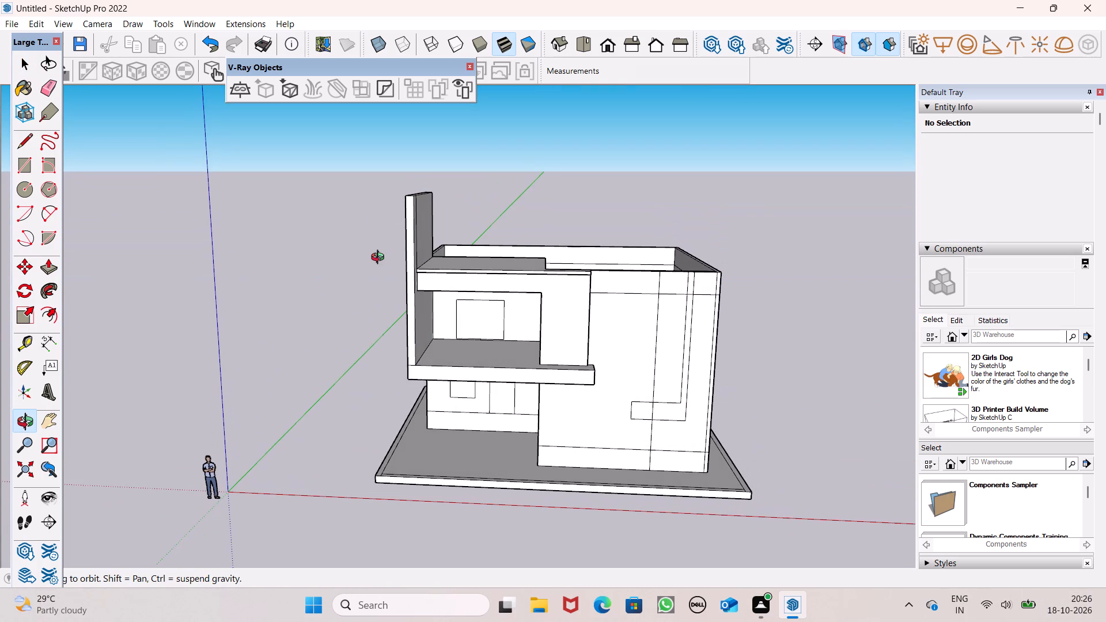
middle_click_drag(380, 259, 381, 257)
scroll(789, 227, "up", 4)
middle_click_drag(684, 336, 696, 316)
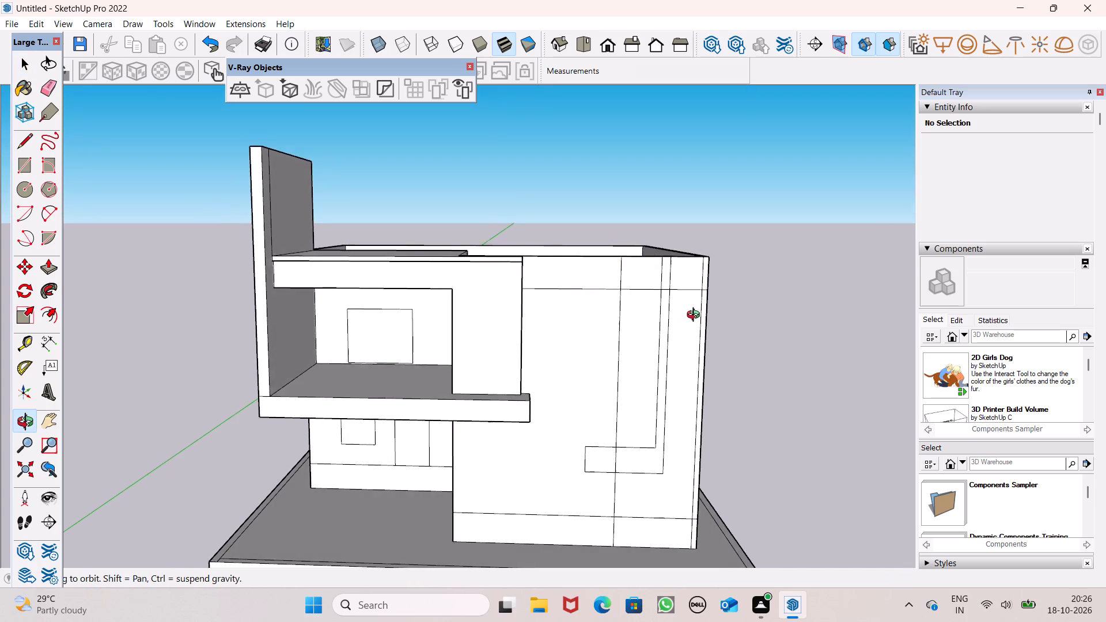
middle_click_drag(696, 316, 701, 315)
scroll(450, 396, "up", 5)
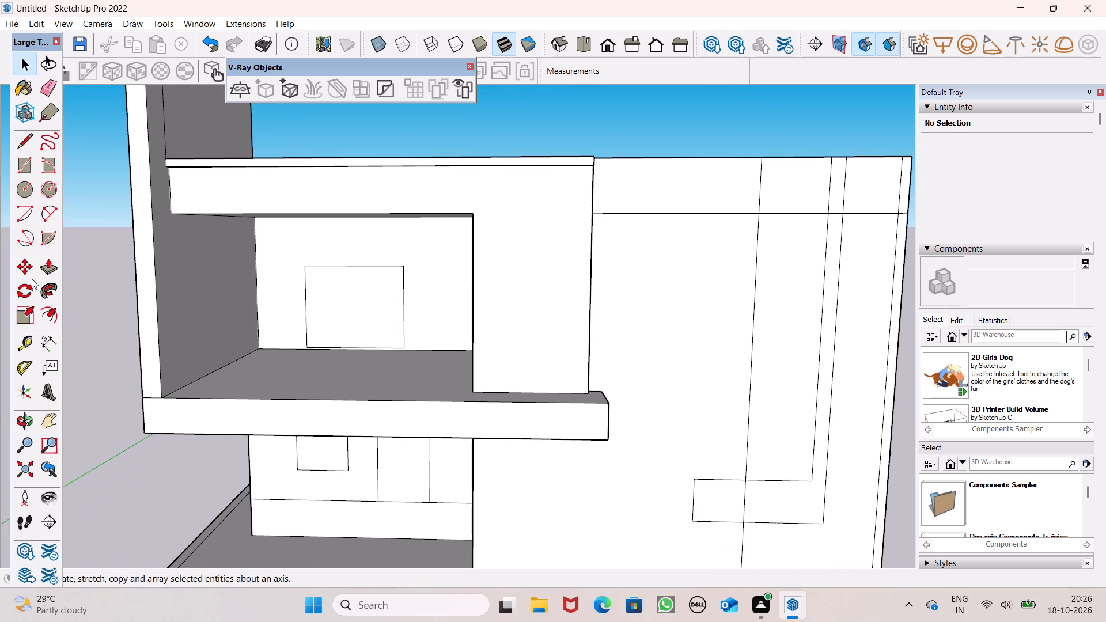
left_click(28, 169)
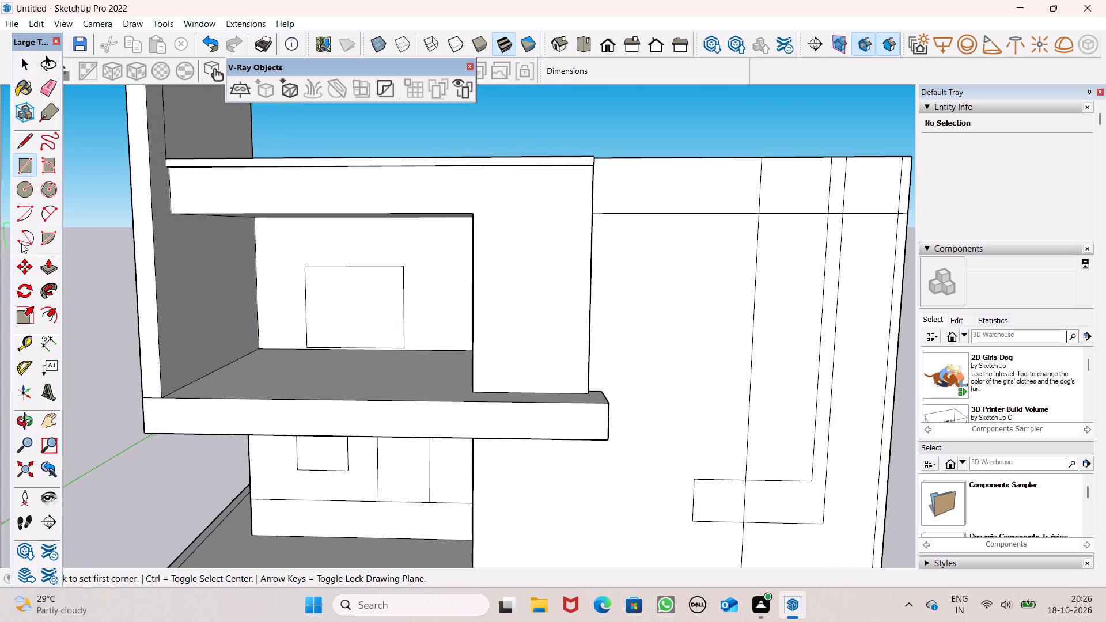
middle_click_drag(35, 241, 35, 233)
middle_click_drag(97, 214, 97, 191)
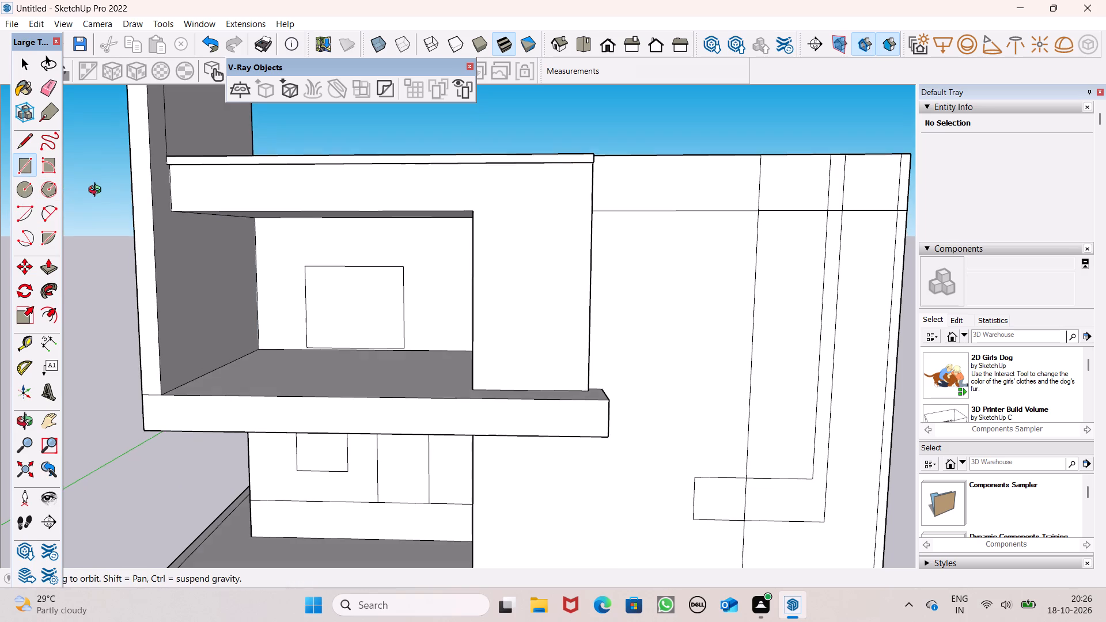
middle_click_drag(97, 191, 110, 153)
scroll(115, 153, "up", 1)
key("space")
middle_click_drag(294, 211, 386, 226)
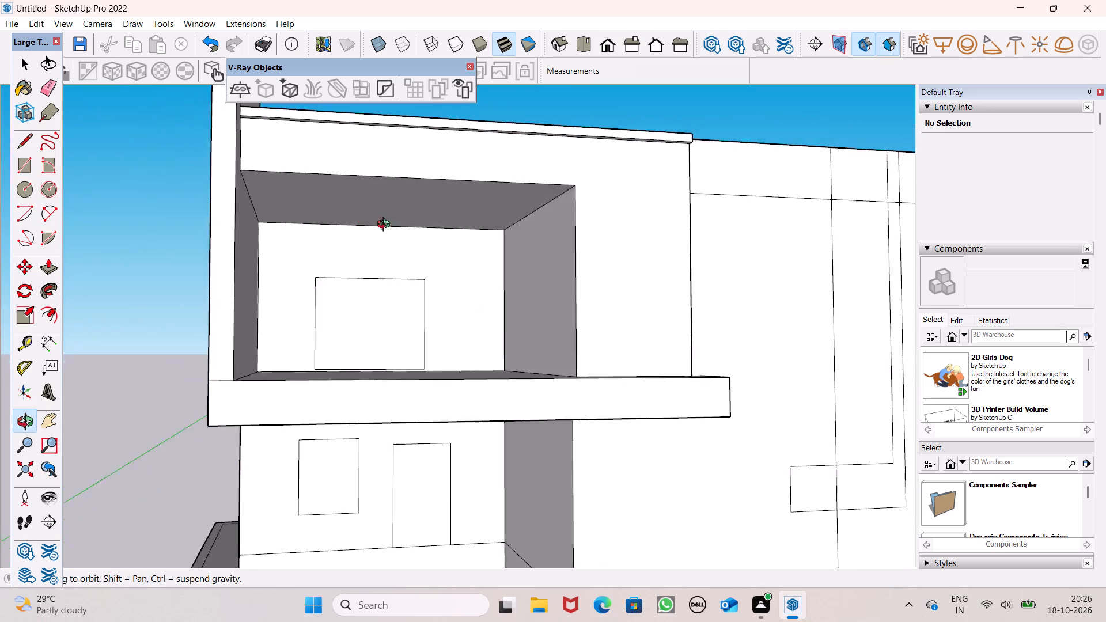
middle_click_drag(386, 226, 268, 278)
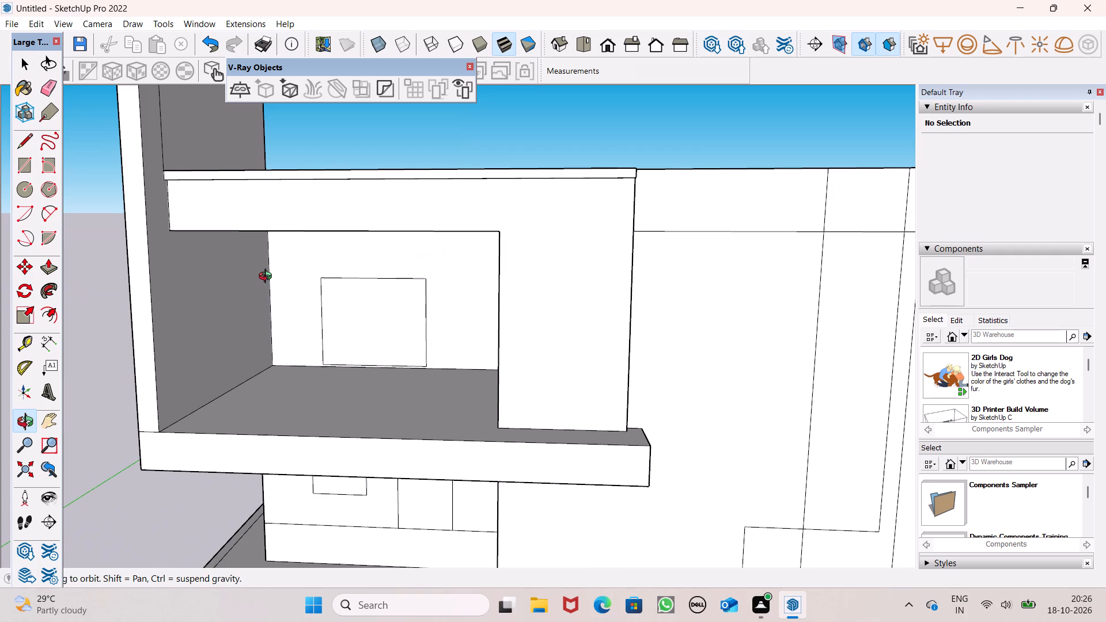
middle_click_drag(268, 278, 260, 307)
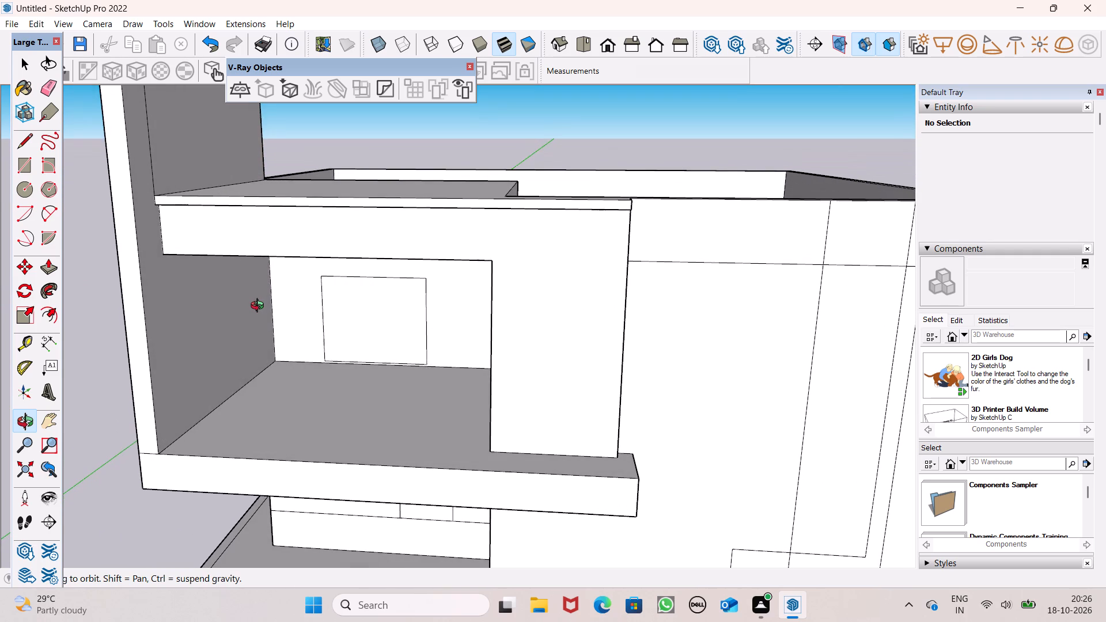
middle_click_drag(260, 307, 259, 312)
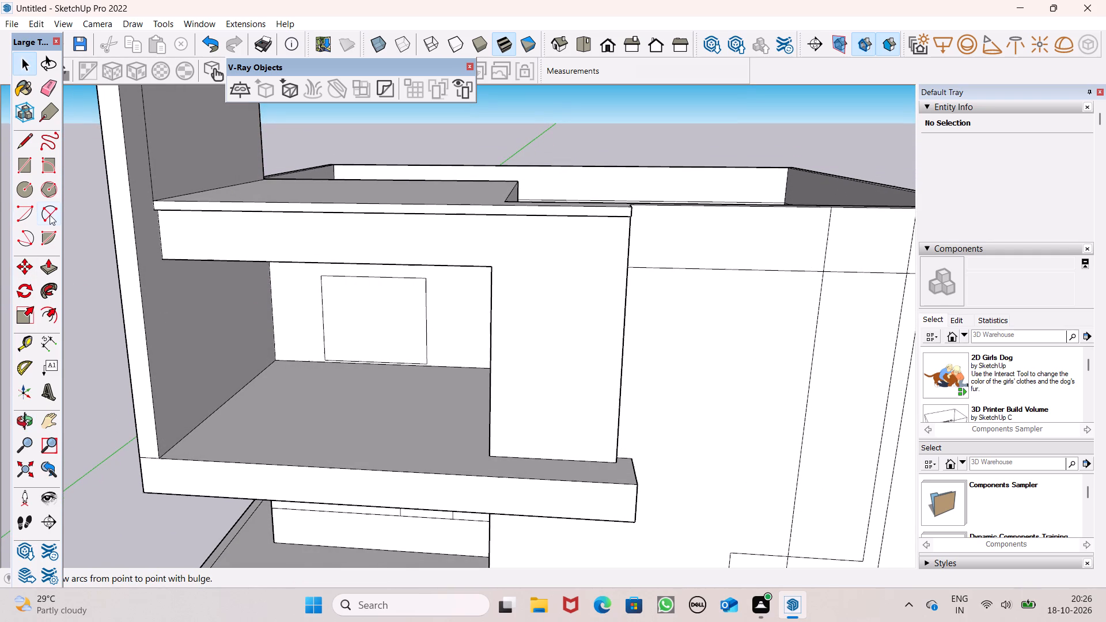
scroll(50, 215, "up", 2)
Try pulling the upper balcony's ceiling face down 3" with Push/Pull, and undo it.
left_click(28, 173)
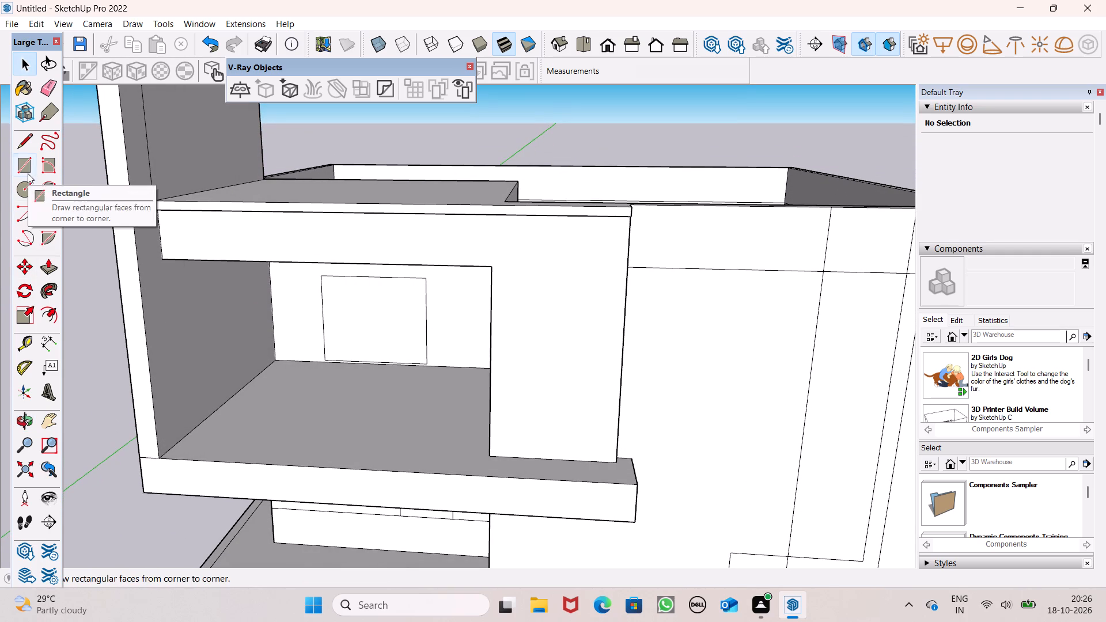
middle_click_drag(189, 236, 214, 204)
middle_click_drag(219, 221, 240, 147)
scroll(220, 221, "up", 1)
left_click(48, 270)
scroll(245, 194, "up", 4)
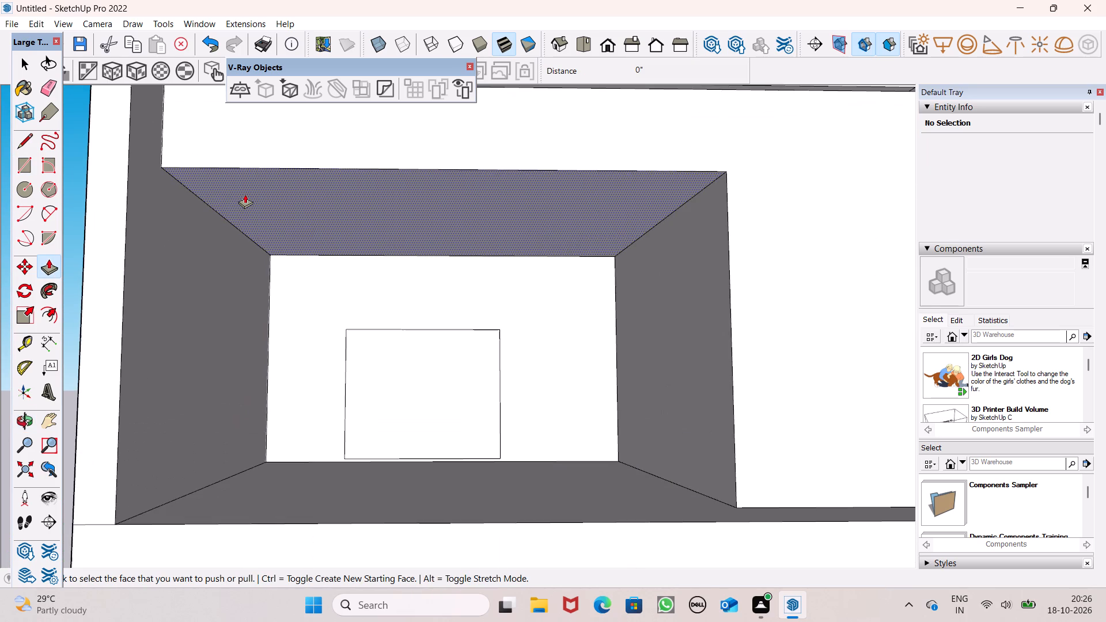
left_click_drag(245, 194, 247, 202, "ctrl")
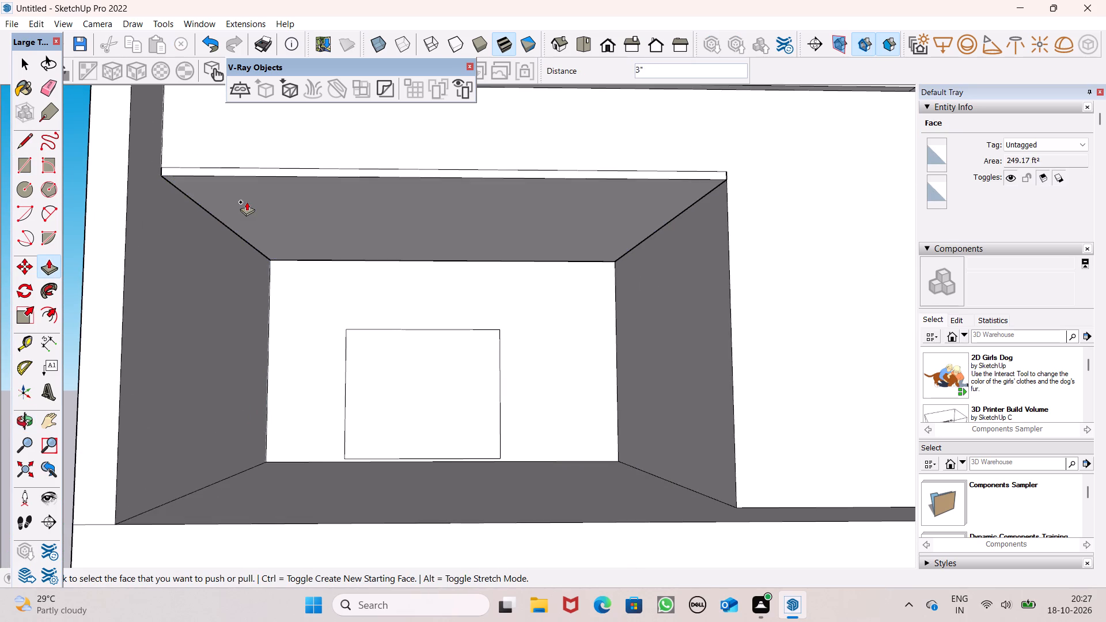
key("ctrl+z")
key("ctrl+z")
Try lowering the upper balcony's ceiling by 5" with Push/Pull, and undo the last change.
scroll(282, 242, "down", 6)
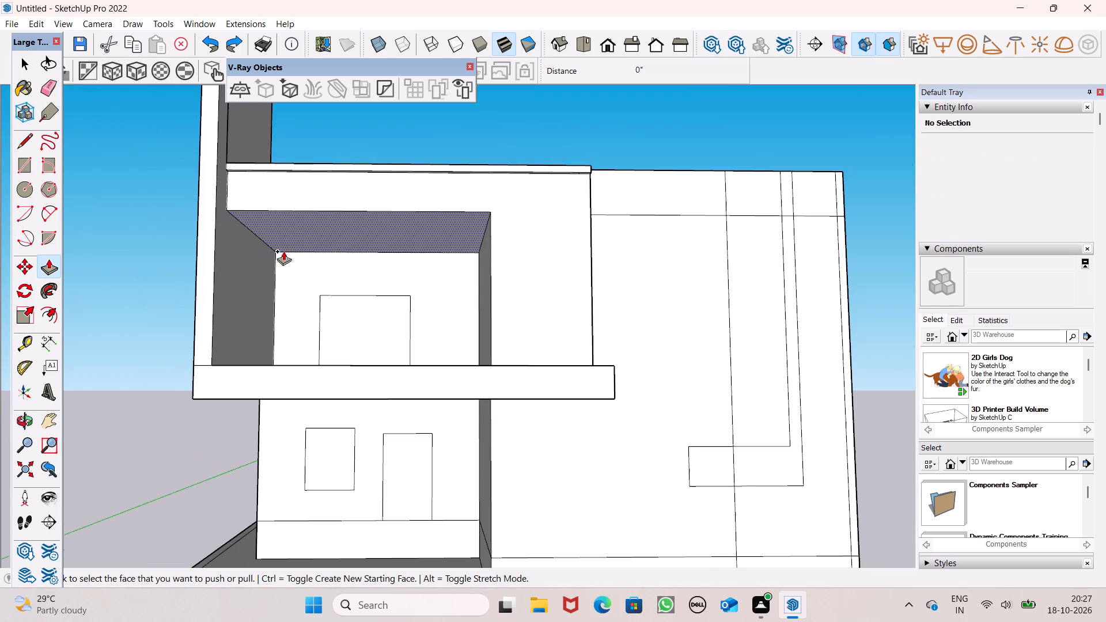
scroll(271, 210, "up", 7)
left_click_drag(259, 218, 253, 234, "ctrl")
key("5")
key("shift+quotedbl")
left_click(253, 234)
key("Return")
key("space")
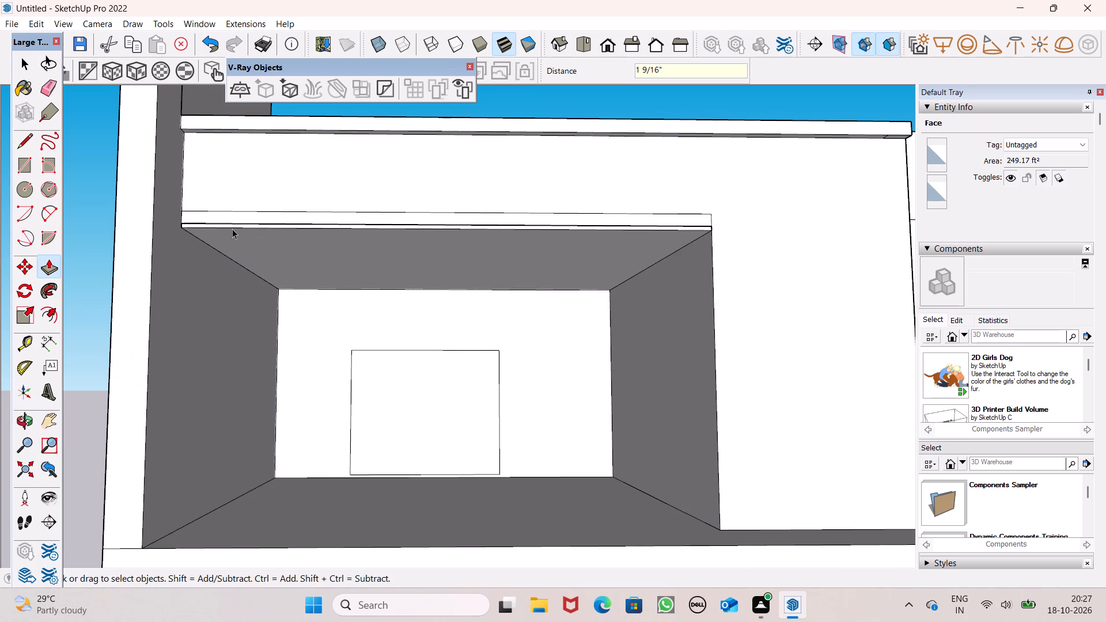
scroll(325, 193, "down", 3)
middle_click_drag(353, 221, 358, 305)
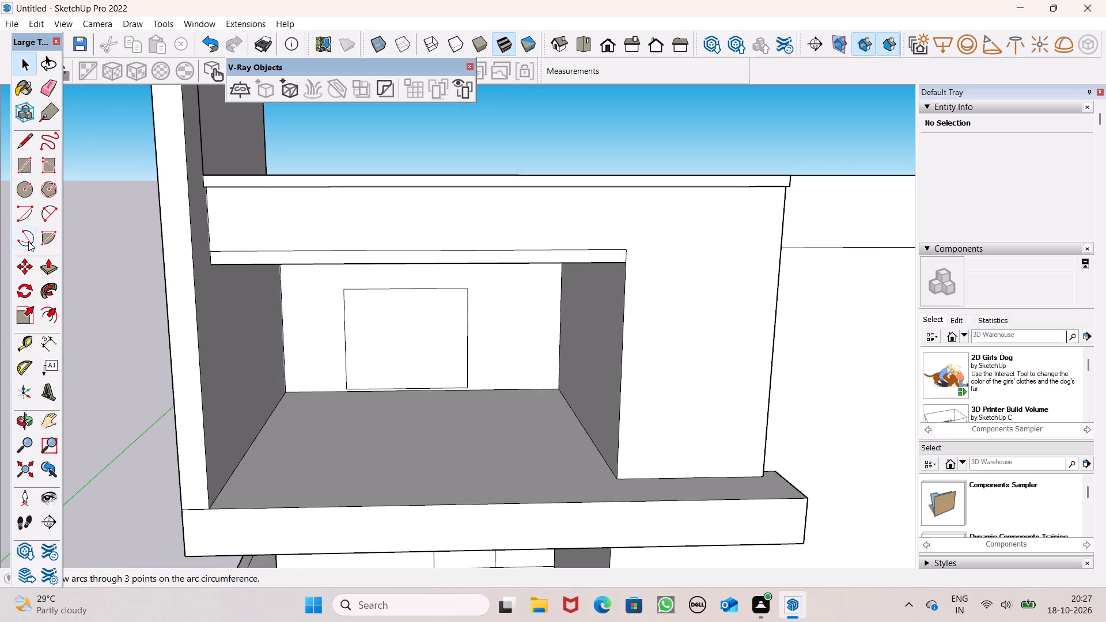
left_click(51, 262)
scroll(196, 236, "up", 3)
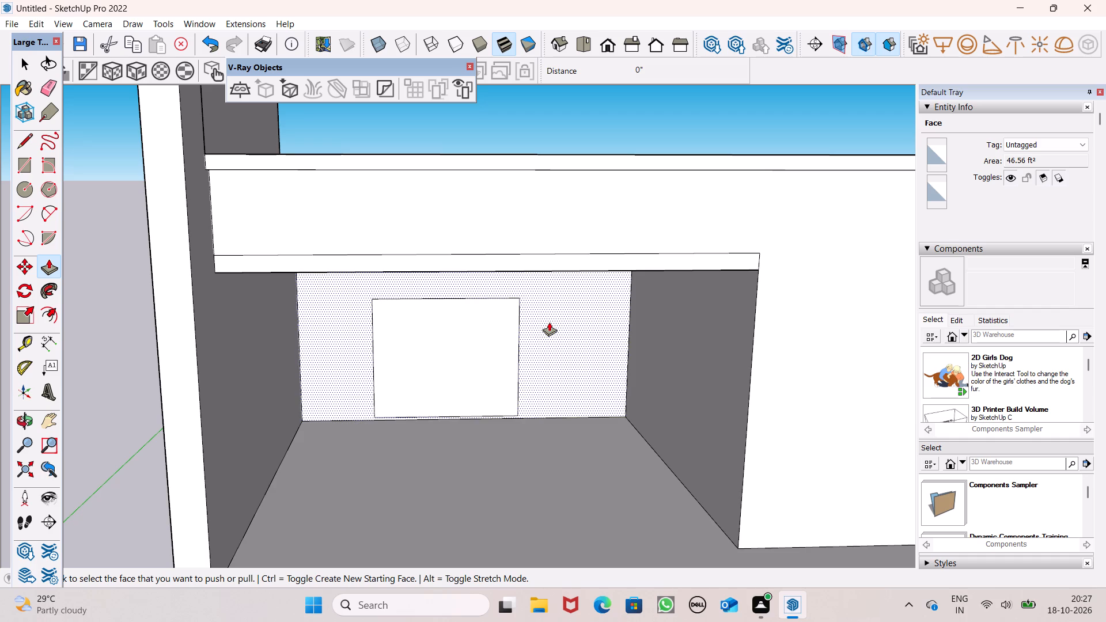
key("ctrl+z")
Push the upper balcony's ceiling face up about 11 3/8" with Push/Pull.
middle_click_drag(403, 223, 410, 123)
scroll(410, 123, "up", 1)
left_click_drag(364, 178, 363, 165)
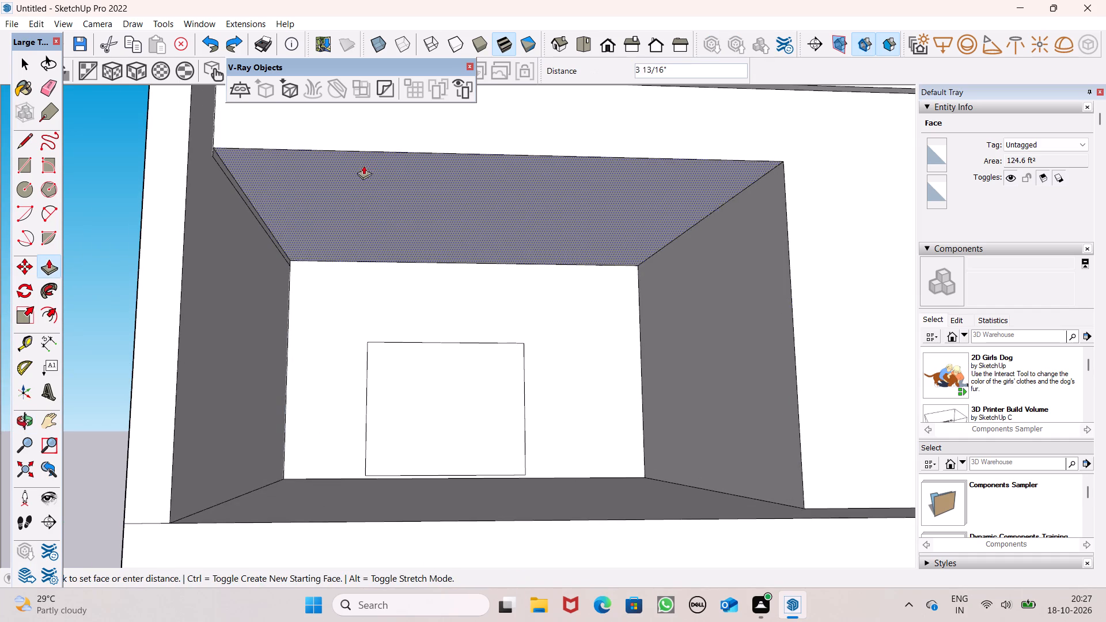
left_click_drag(363, 165, 362, 149)
scroll(393, 193, "down", 3)
middle_click_drag(430, 246, 433, 301)
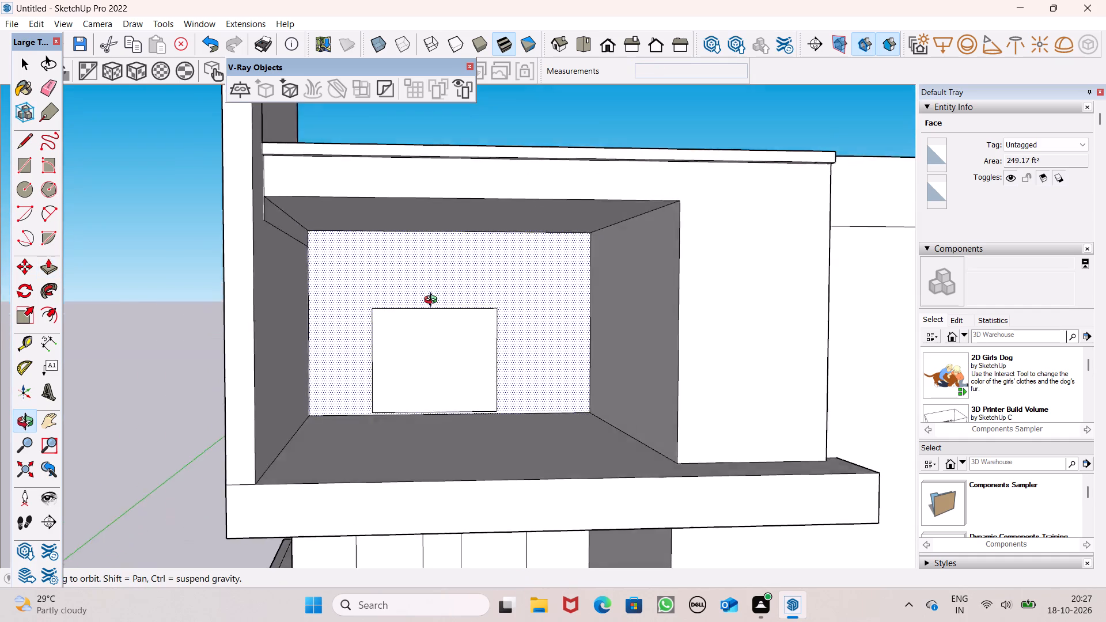
Lower the upper balcony's ceiling in two Push/Pull moves of about 4 3/8" and 9 3/16".
middle_click_drag(433, 301, 445, 282)
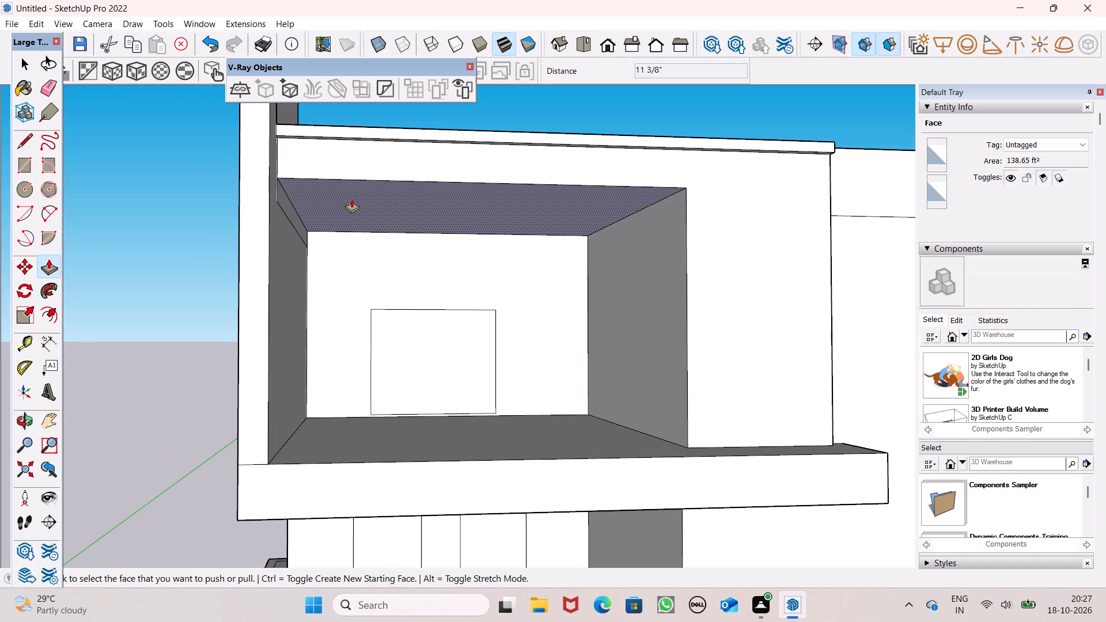
left_click_drag(318, 189, 320, 198)
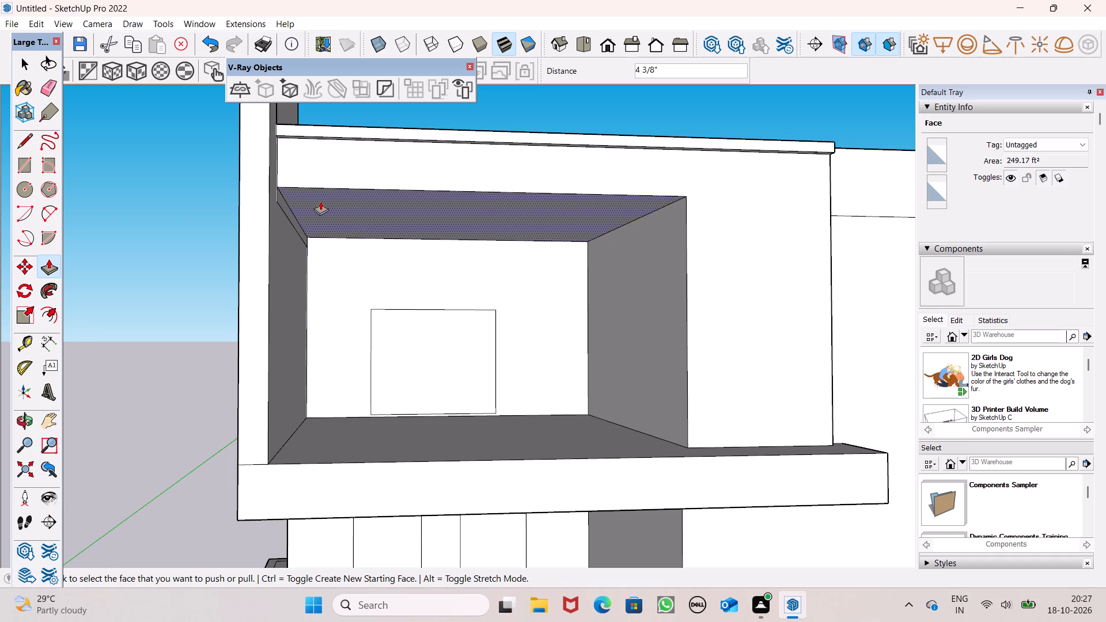
left_click_drag(320, 201, 313, 218)
Pull the narrow front band above the upper balcony opening outward about 3' 10 15/16" to form a projecting ledge.
scroll(355, 142, "down", 2)
middle_click_drag(365, 173, 362, 285)
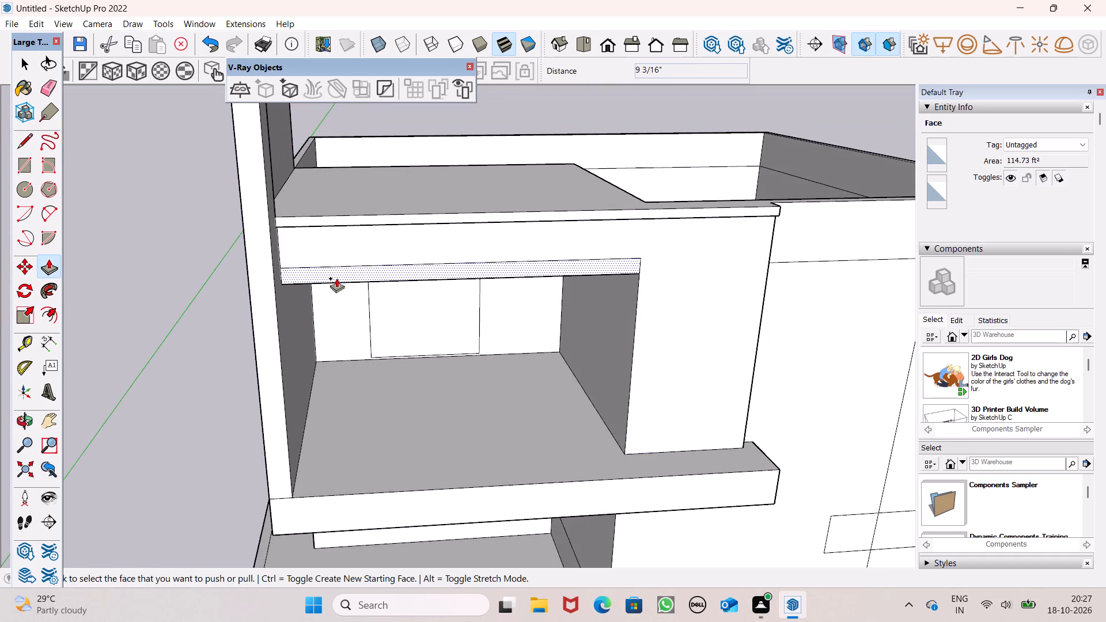
scroll(336, 278, "up", 4)
left_click_drag(338, 274, 298, 306)
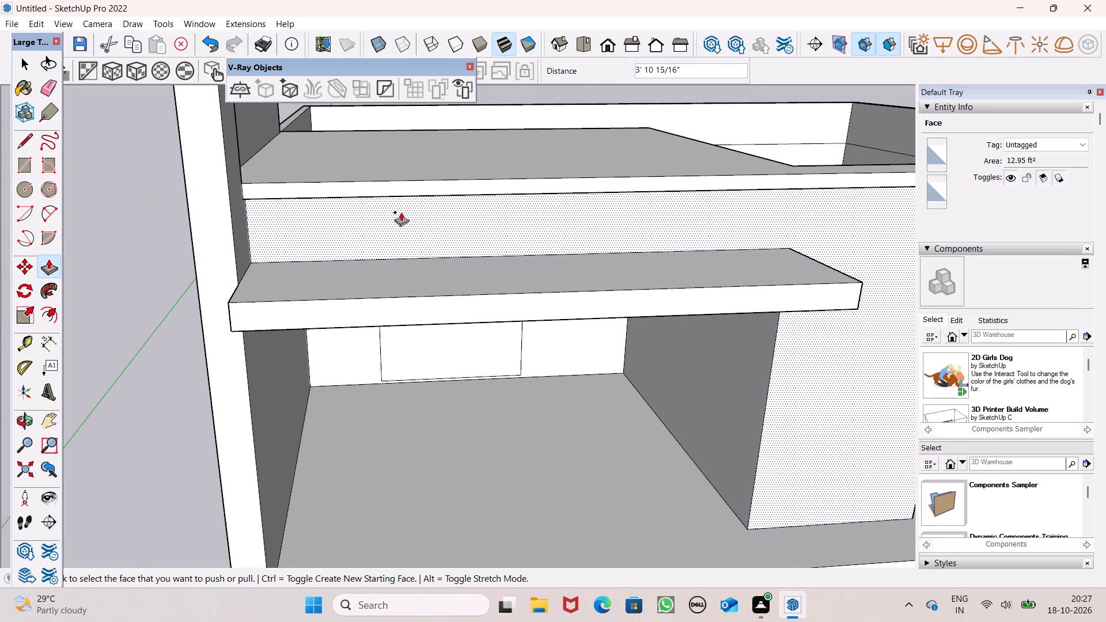
Shorten the projecting ledge above the balcony by pushing its front face back with Push/Pull.
scroll(433, 194, "down", 2)
middle_click_drag(428, 229, 584, 222)
scroll(402, 305, "up", 3)
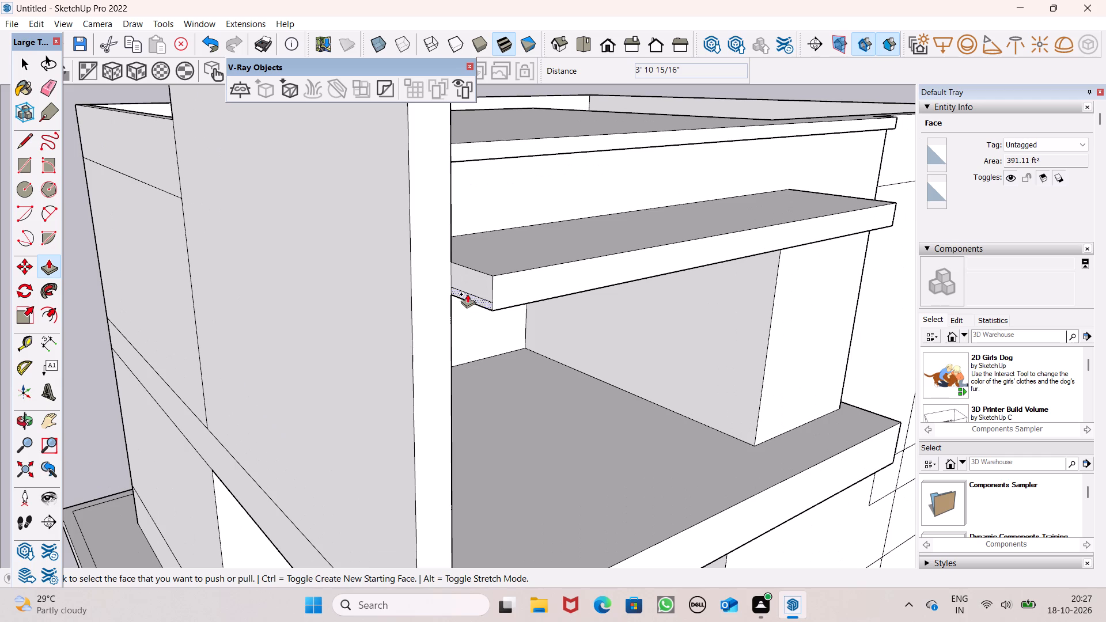
left_click_drag(510, 286, 495, 285)
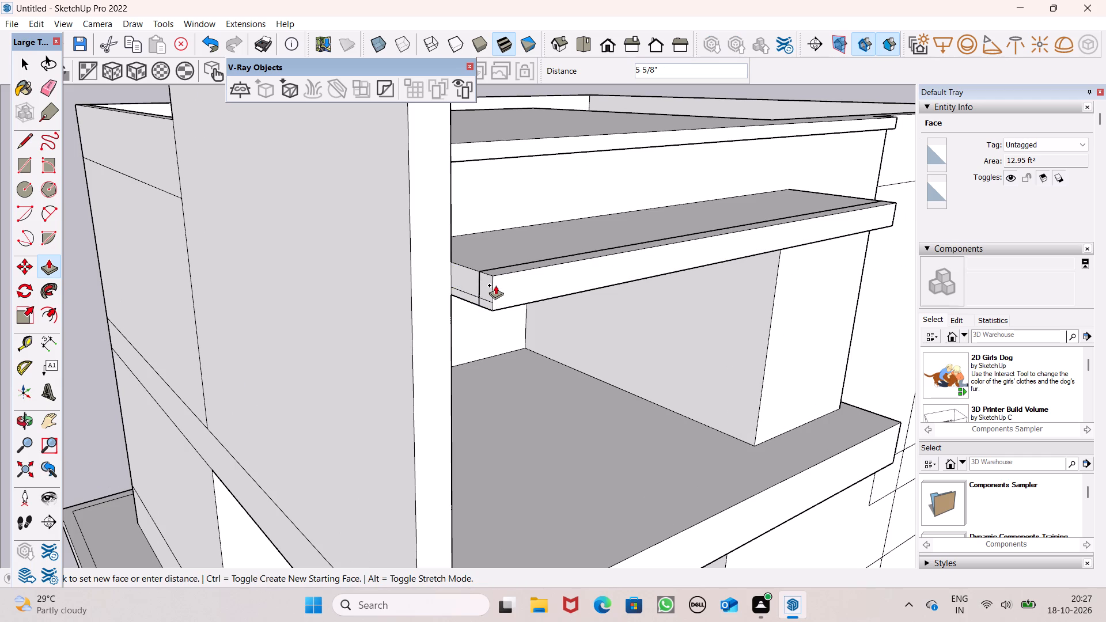
left_click_drag(495, 285, 488, 286)
Extend the ledge's end face sideways across the front of the tall side wall with Push/Pull.
left_click_drag(463, 283, 459, 287)
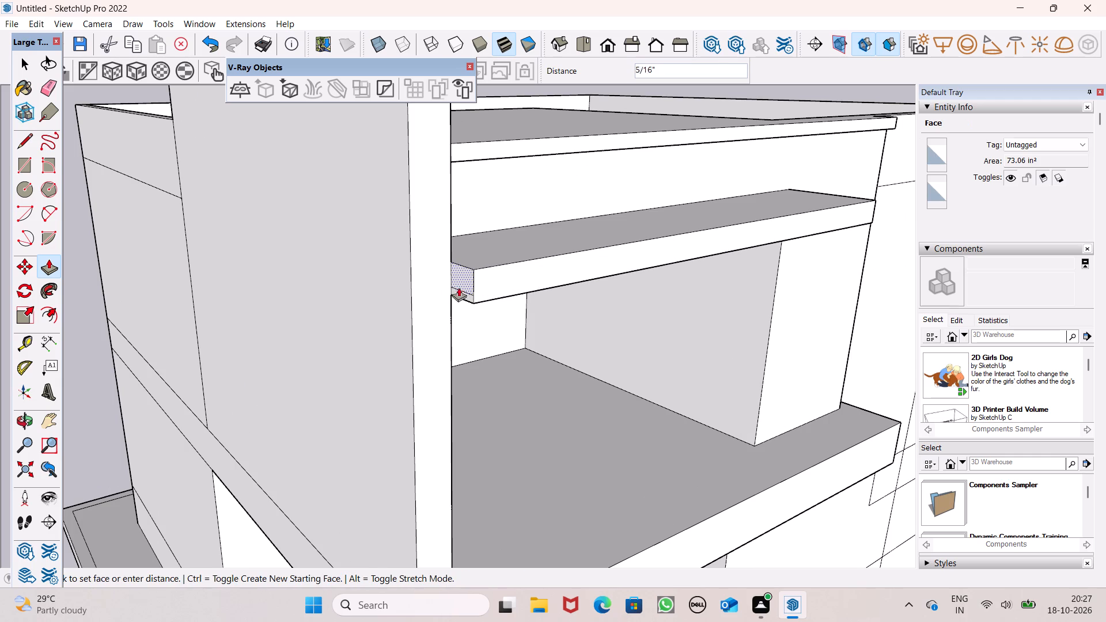
left_click_drag(459, 287, 421, 287)
left_click(416, 289)
left_click_drag(414, 293, 410, 317)
Pull the remaining lower strip of the ledge's end out to match the tall side wall's outer side.
middle_click_drag(444, 311, 442, 219)
scroll(450, 188, "up", 7)
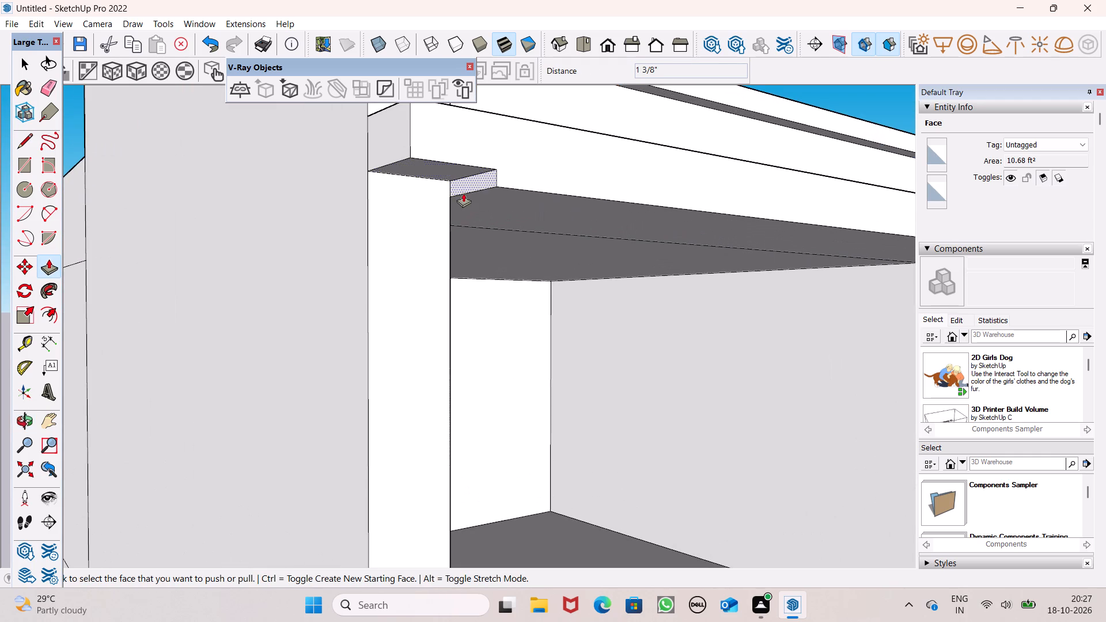
left_click_drag(465, 187, 372, 210)
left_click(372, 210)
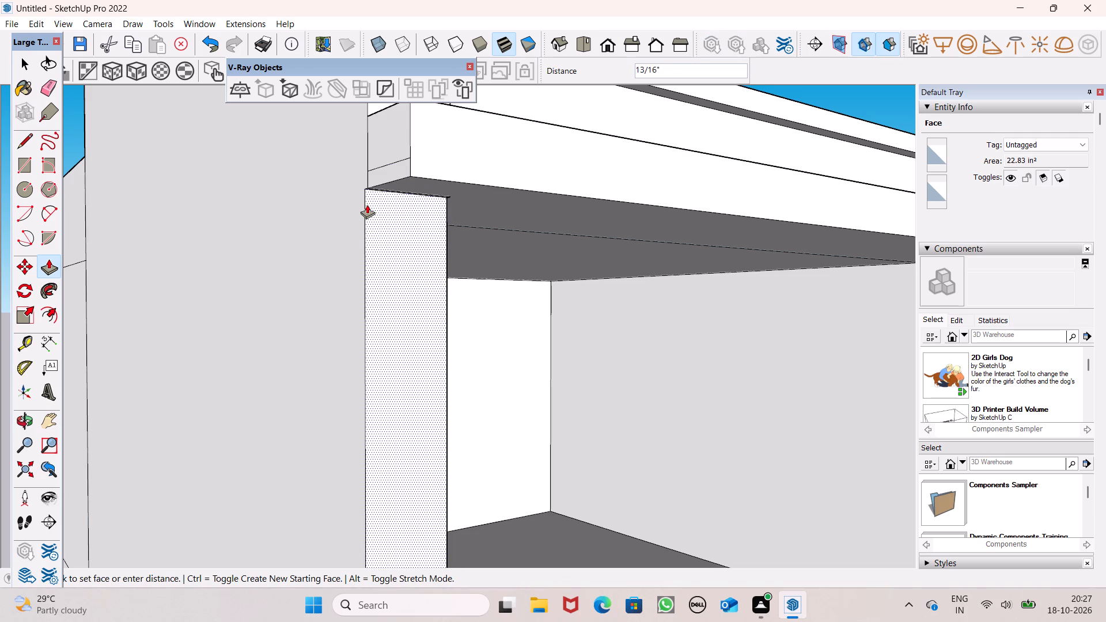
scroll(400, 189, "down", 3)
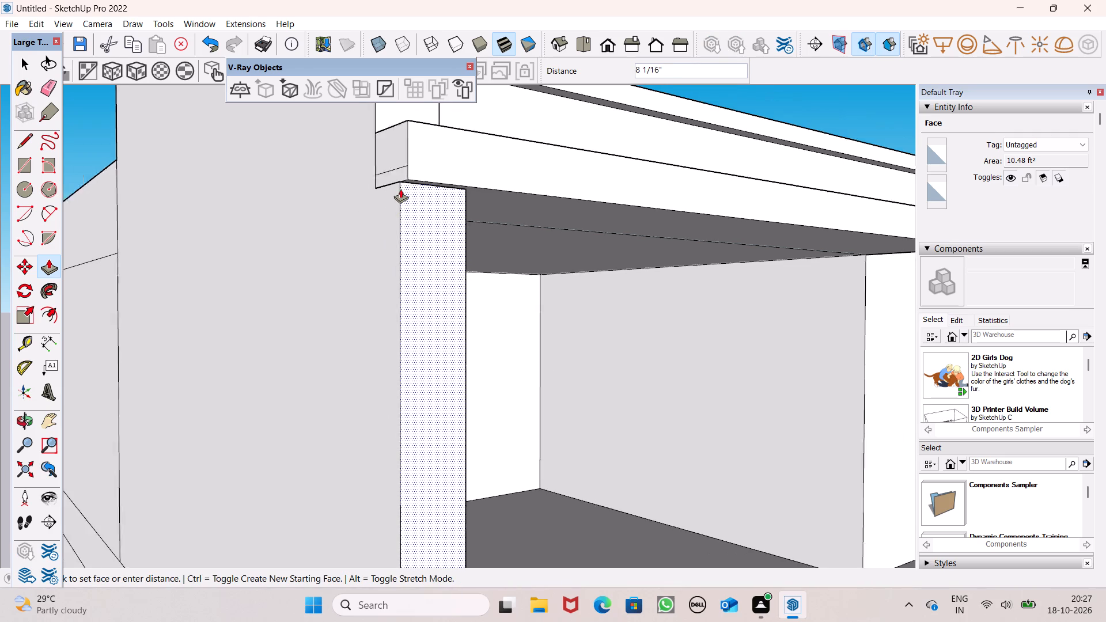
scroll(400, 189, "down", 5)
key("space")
Pull the ledge's free end face about 1' 1 1/8" past the side of the upper balcony opening with Push/Pull.
scroll(411, 182, "down", 3)
middle_click_drag(490, 224, 337, 263)
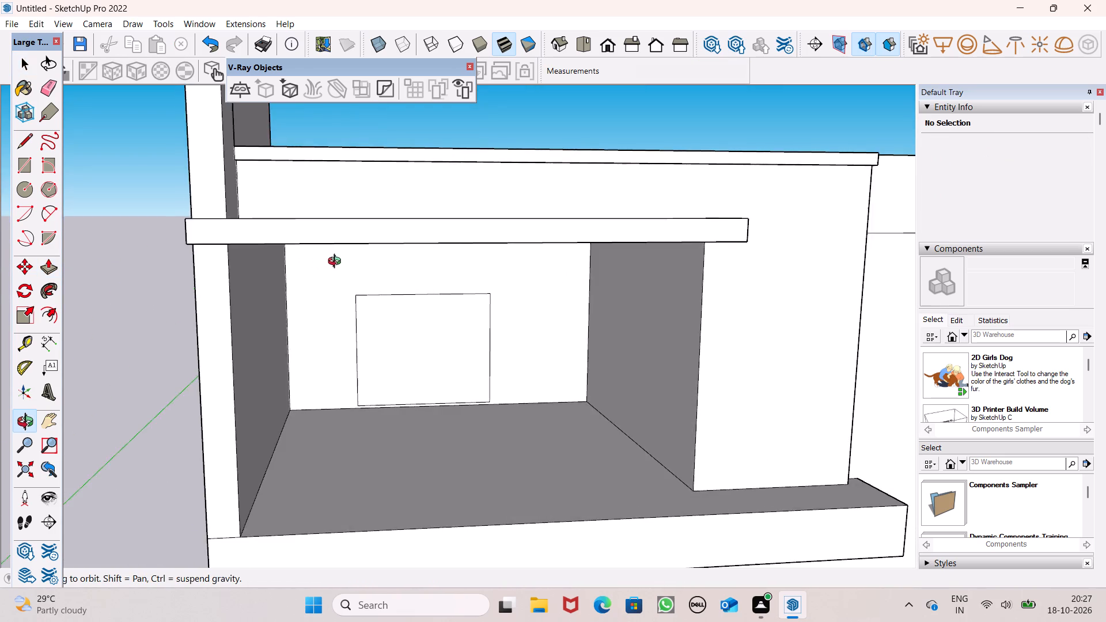
middle_click_drag(337, 263, 133, 254)
scroll(261, 210, "down", 1)
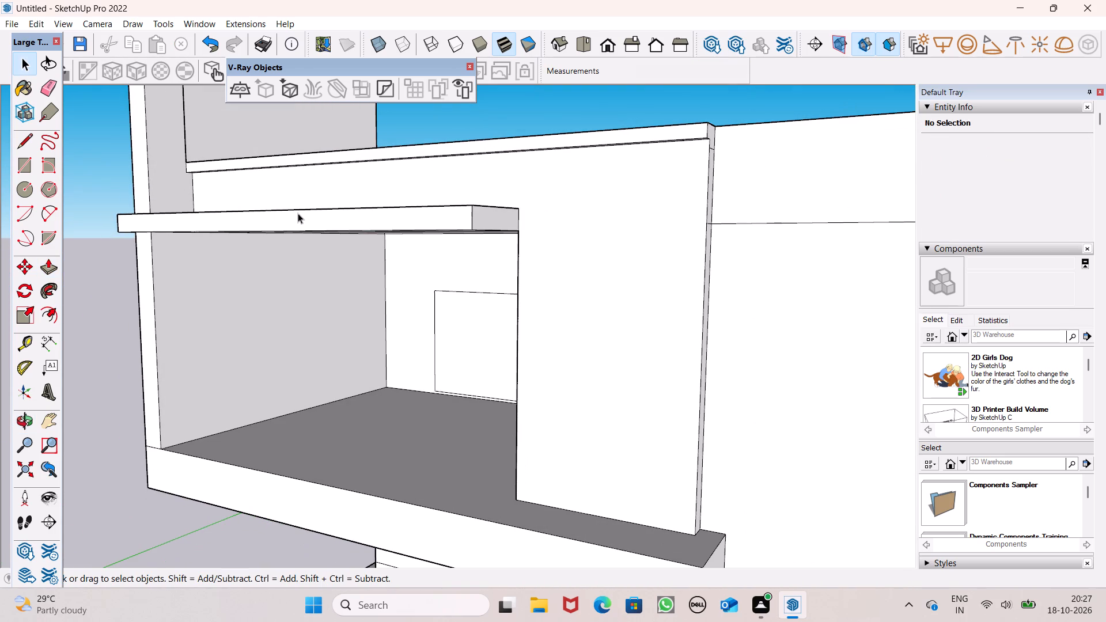
scroll(415, 215, "down", 2)
middle_click_drag(408, 277, 391, 323)
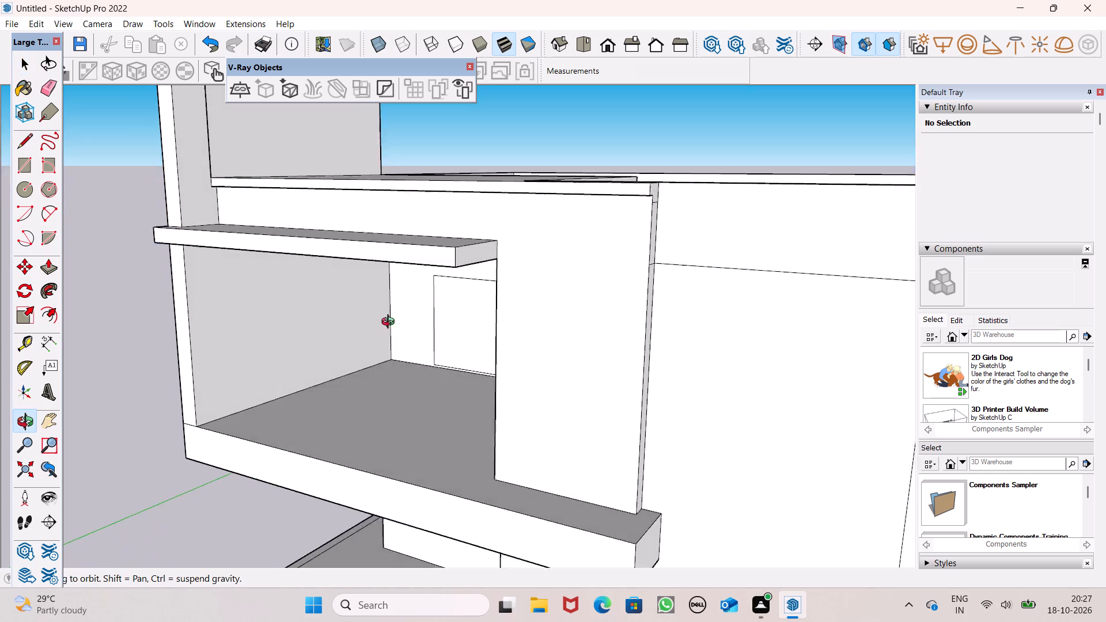
middle_click_drag(391, 323, 410, 332)
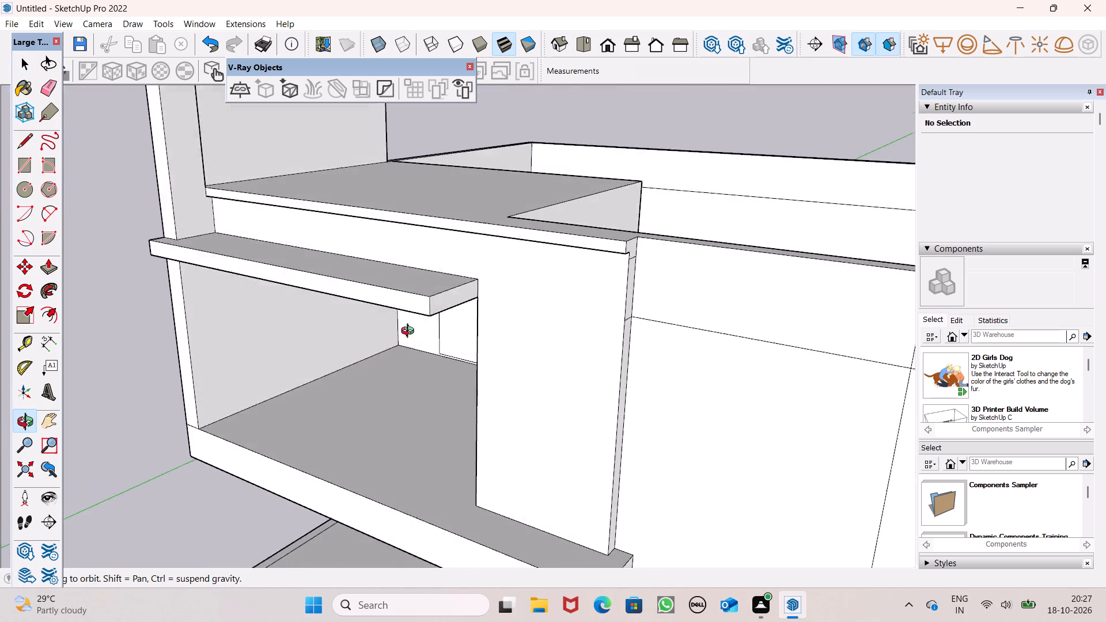
middle_click_drag(410, 332, 467, 325)
scroll(527, 227, "down", 4)
middle_click_drag(486, 275, 422, 309)
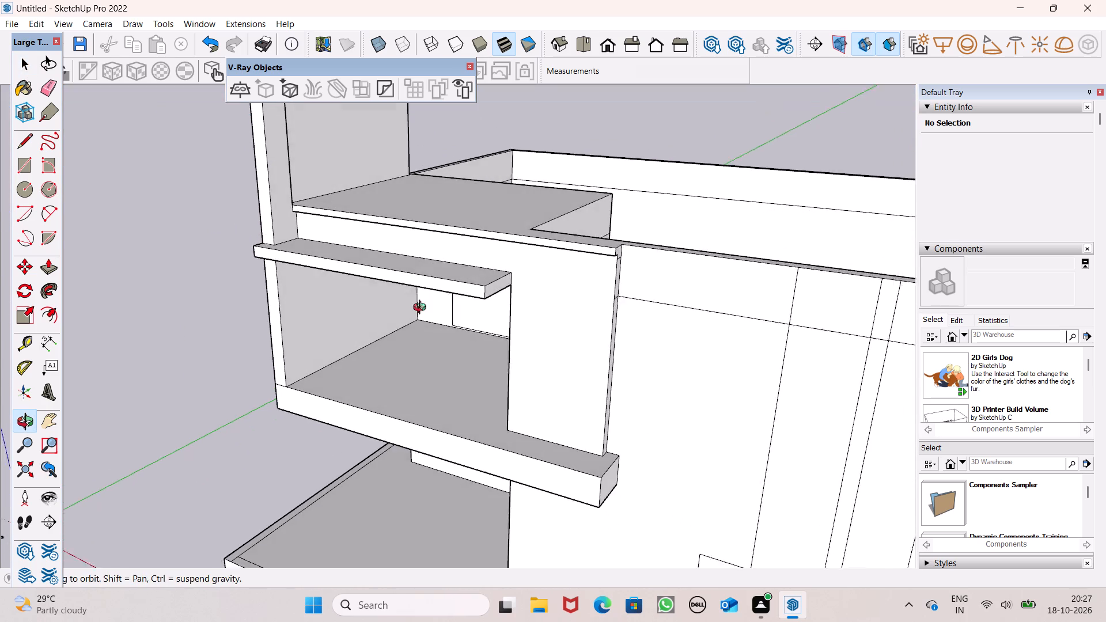
middle_click_drag(422, 309, 413, 321)
left_click_drag(46, 270, 58, 263)
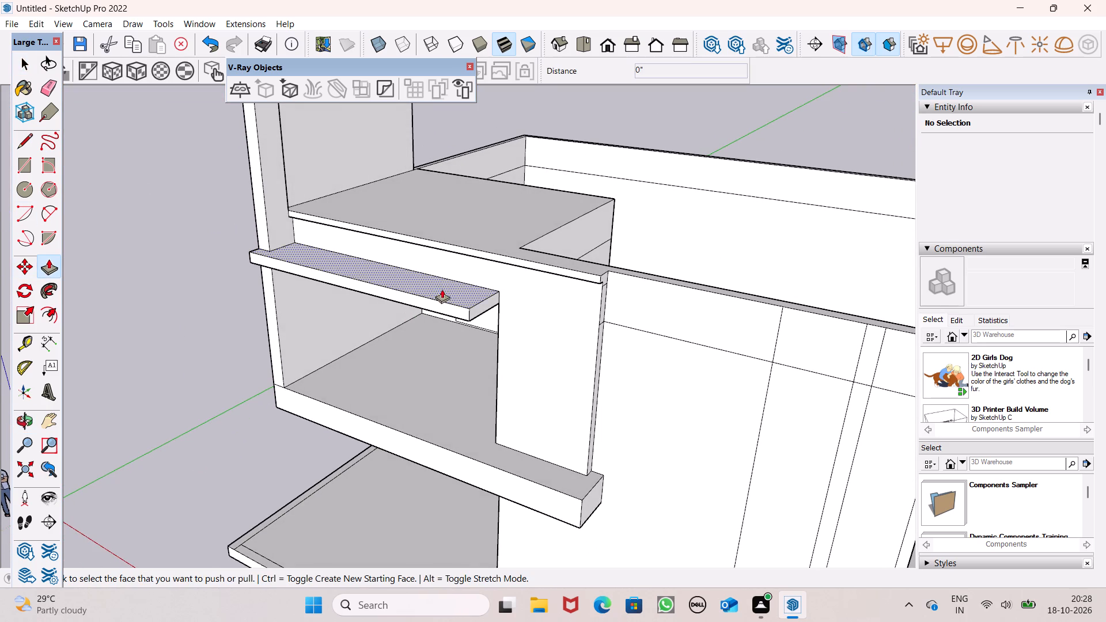
scroll(464, 286, "up", 4)
middle_click_drag(521, 299, 452, 288)
scroll(415, 305, "up", 3)
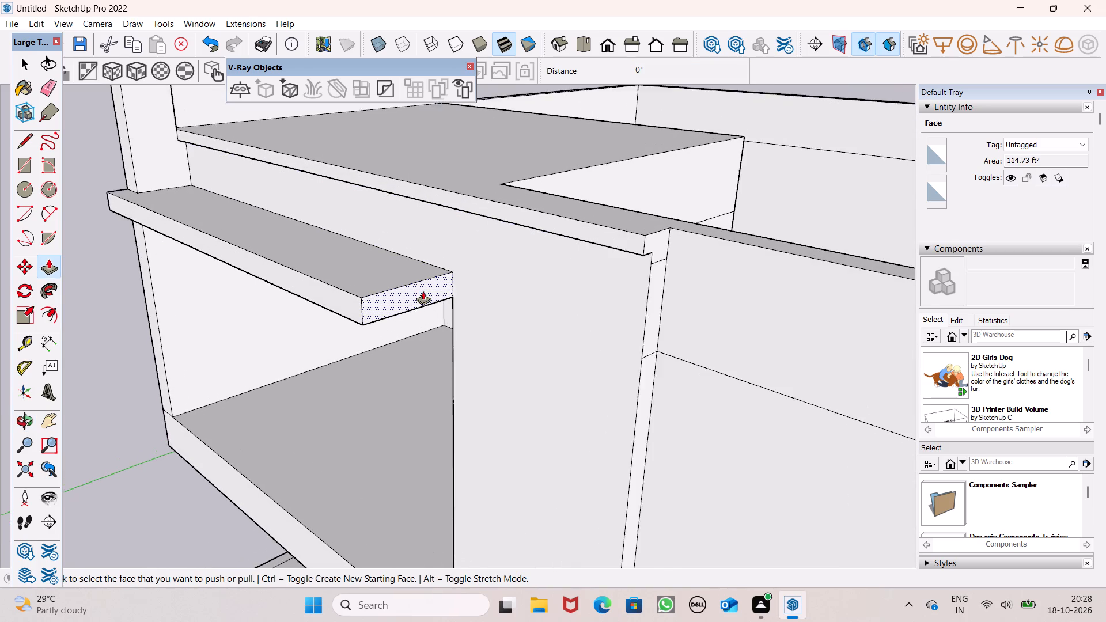
scroll(423, 291, "up", 1)
left_click_drag(425, 293, 452, 312)
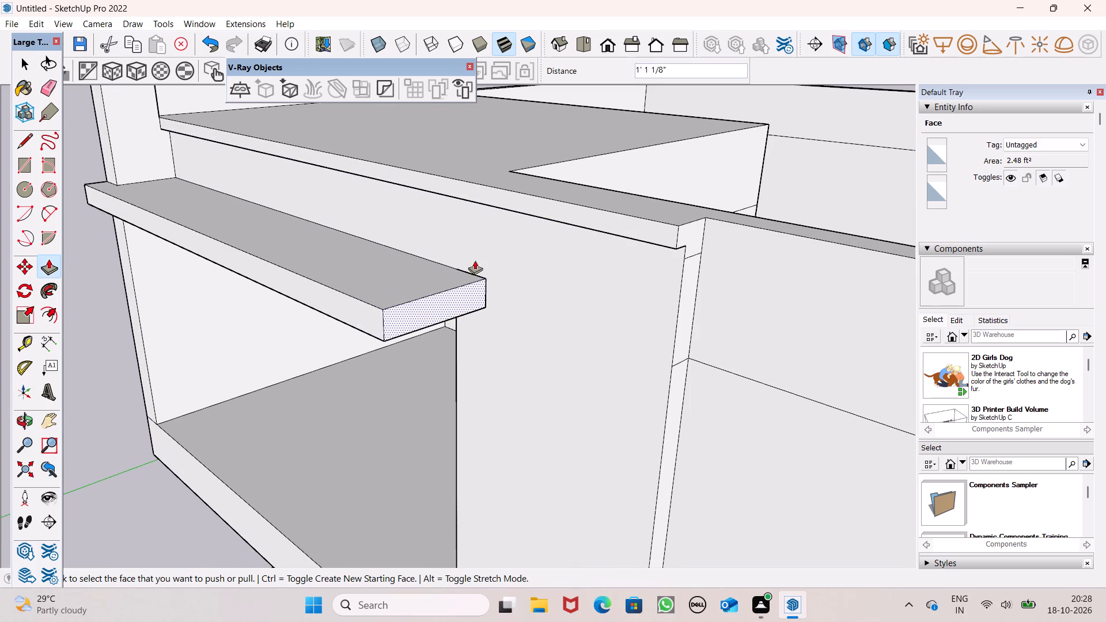
Erase the seam line between the ledge's underside and the balcony ceiling.
scroll(505, 208, "down", 4)
middle_click_drag(462, 254, 713, 124)
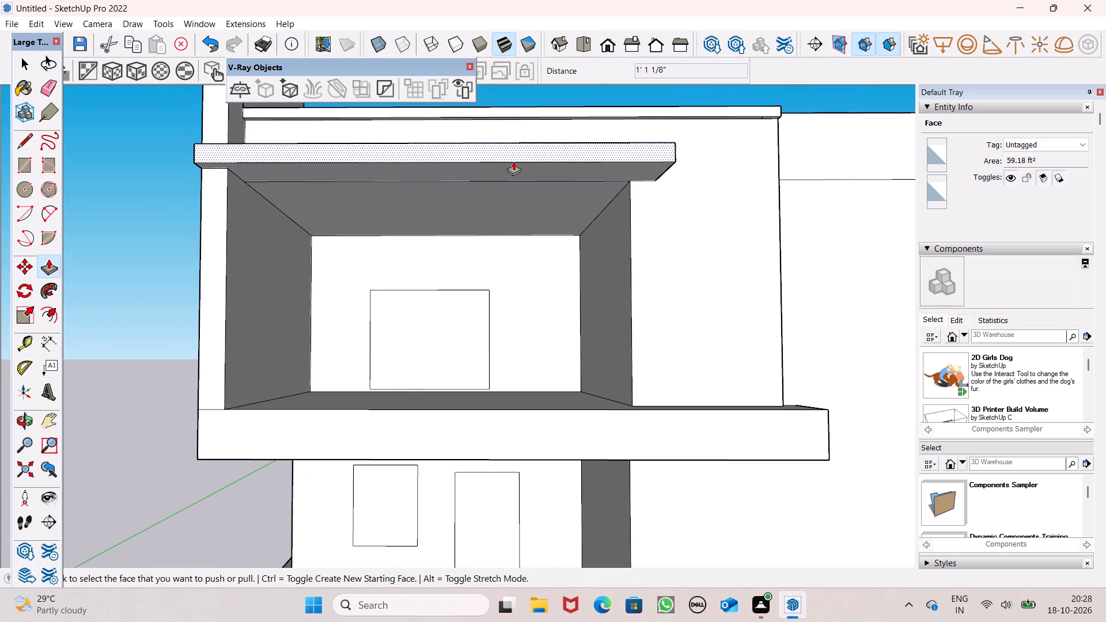
middle_click_drag(544, 160, 543, 112)
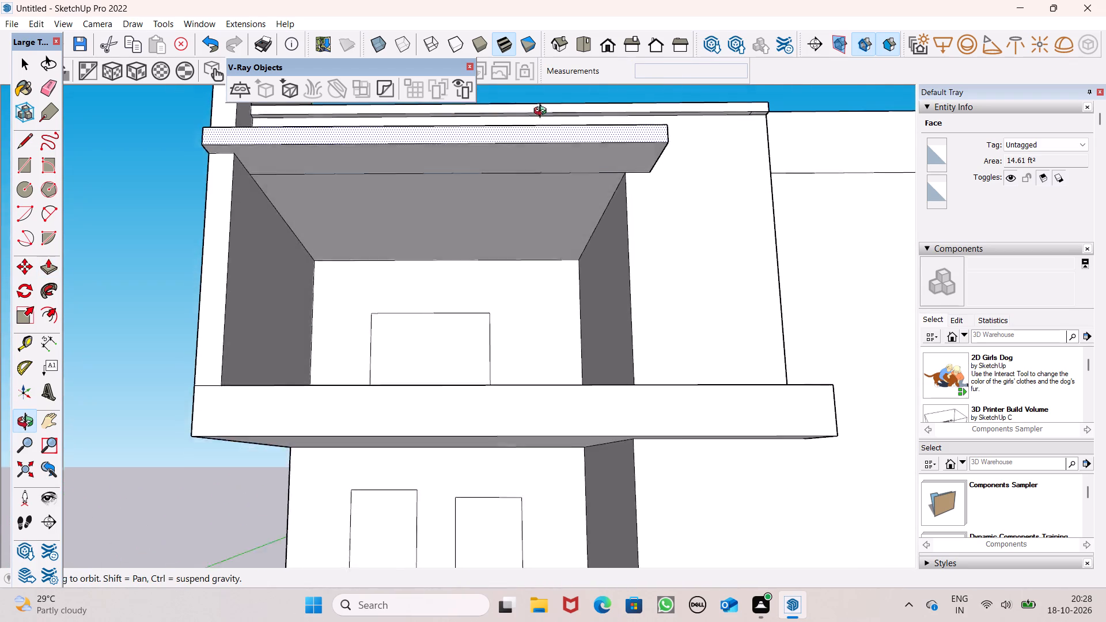
middle_click_drag(543, 112, 454, 50)
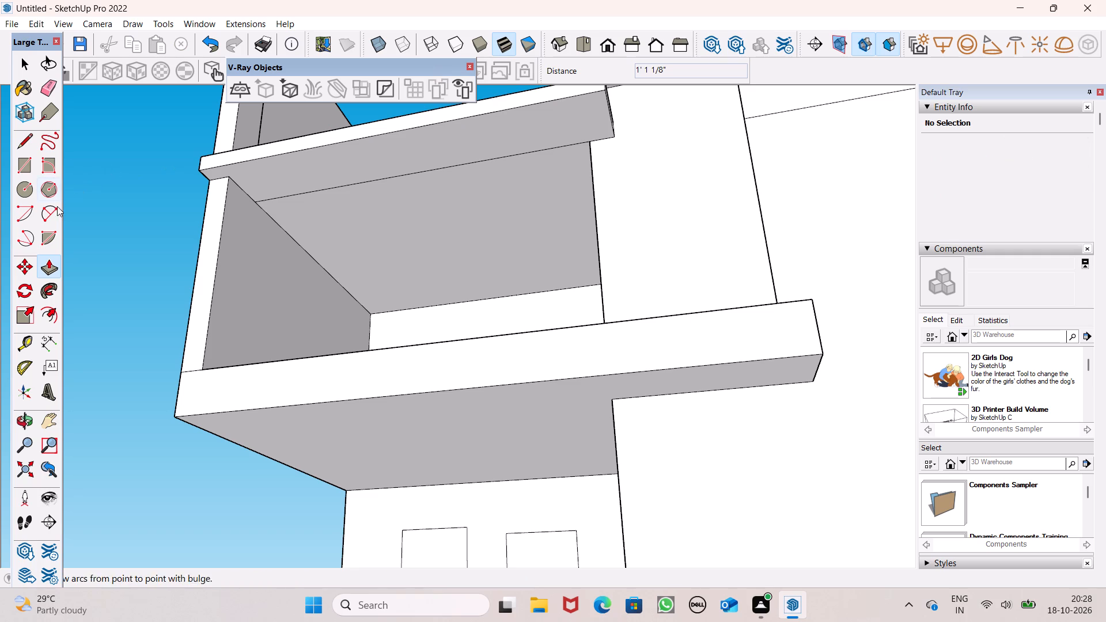
left_click(58, 97)
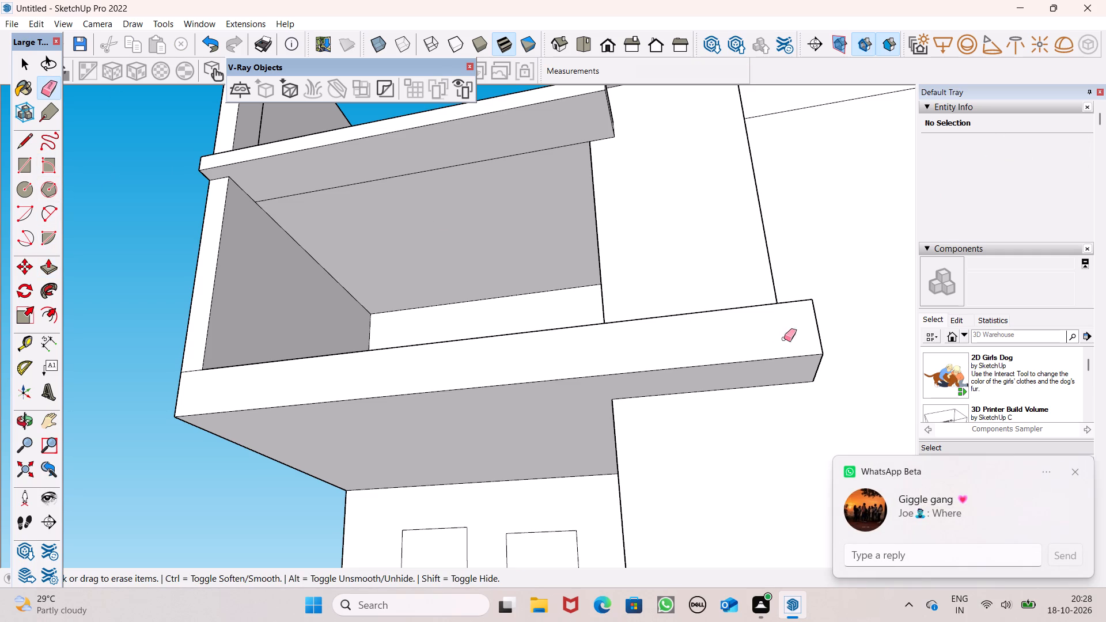
left_click(1073, 471)
scroll(362, 169, "up", 1)
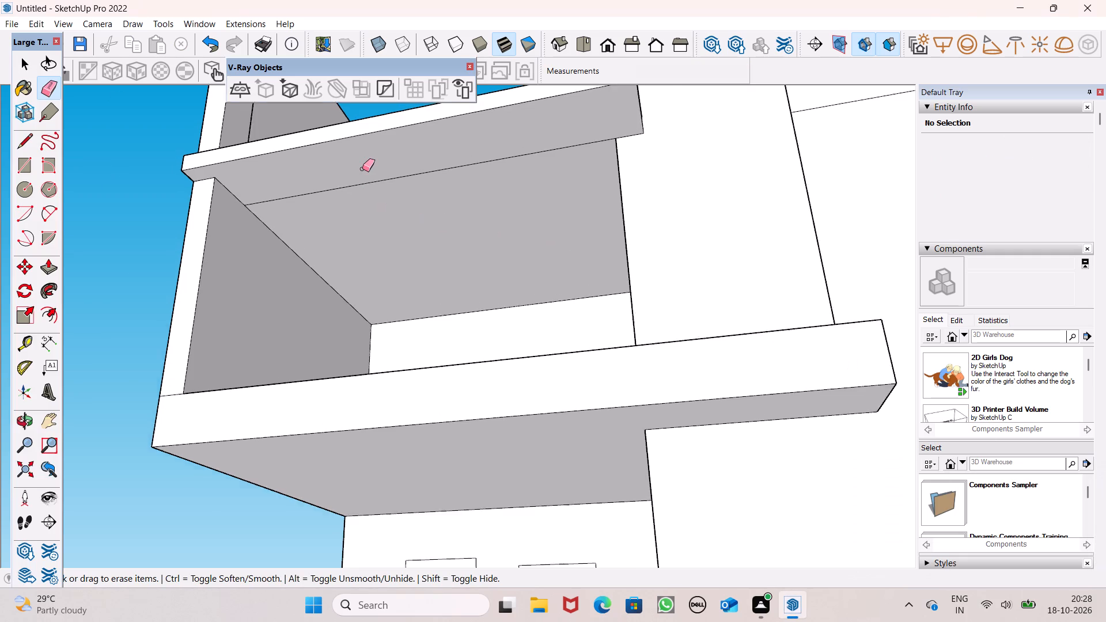
scroll(362, 169, "up", 3)
left_click_drag(368, 175, 377, 207)
Thicken the ledge by pulling its merged underside and balcony ceiling downward twice with Push/Pull, the second time about 6 7/16".
scroll(508, 223, "down", 4)
middle_click_drag(568, 276, 573, 285)
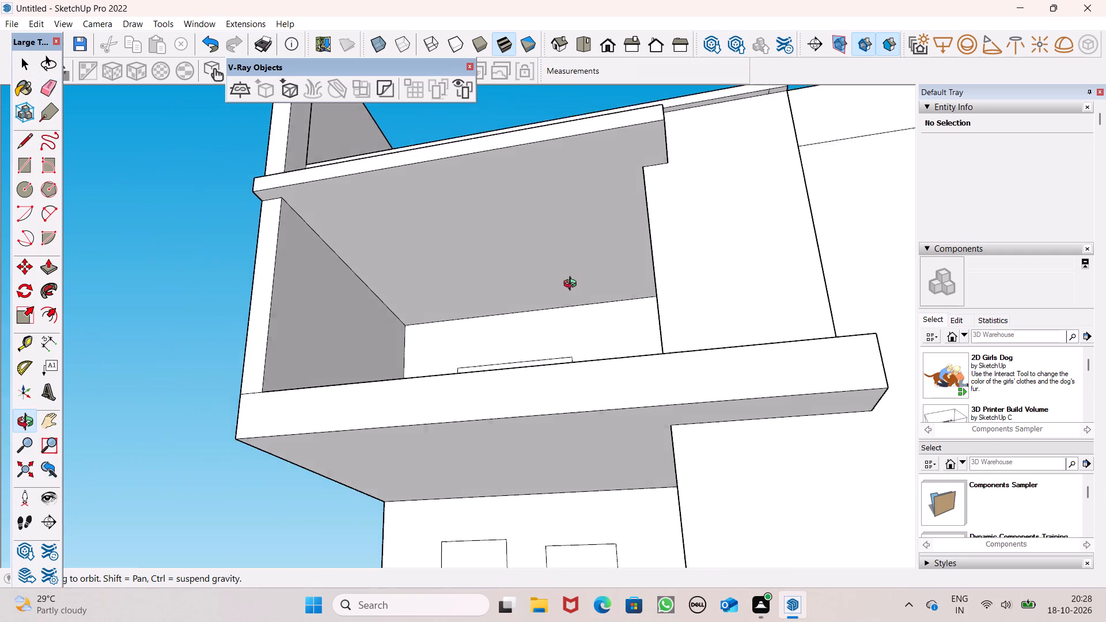
middle_click_drag(573, 285, 596, 344)
scroll(596, 344, "up", 1)
left_click(47, 268)
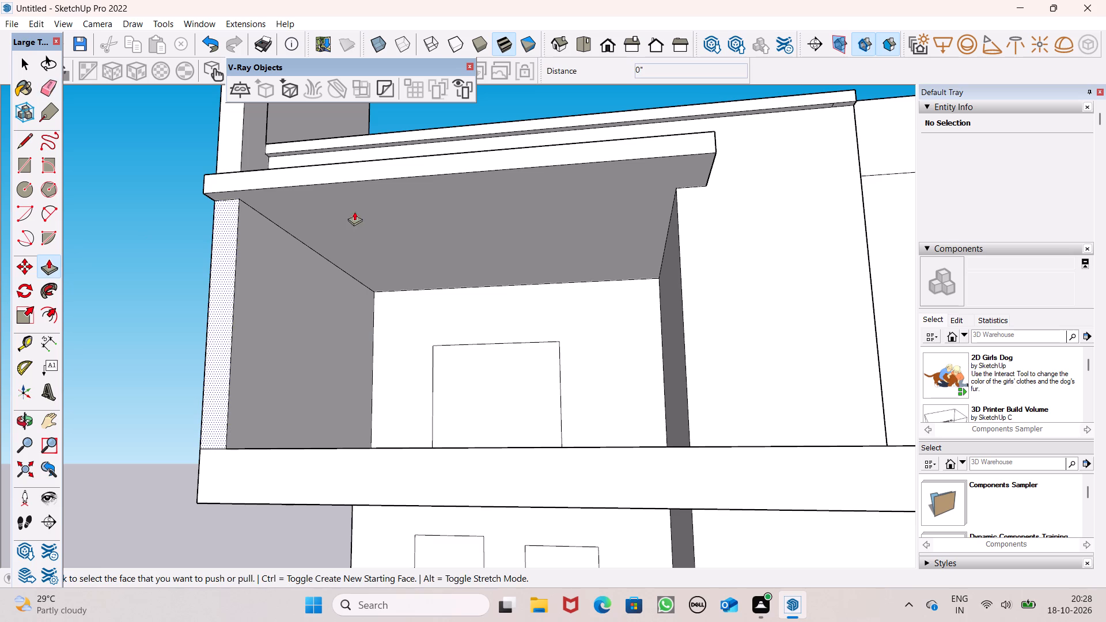
left_click_drag(359, 205, 364, 215)
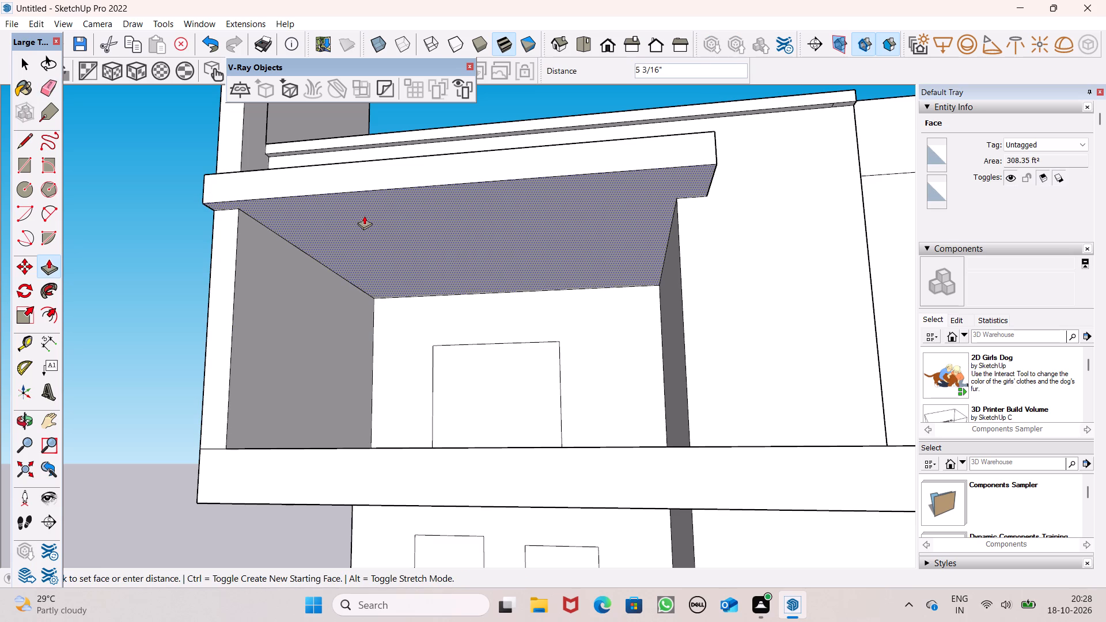
left_click_drag(364, 215, 364, 216)
scroll(467, 107, "down", 4)
scroll(486, 150, "up", 1)
middle_click_drag(493, 172, 502, 221)
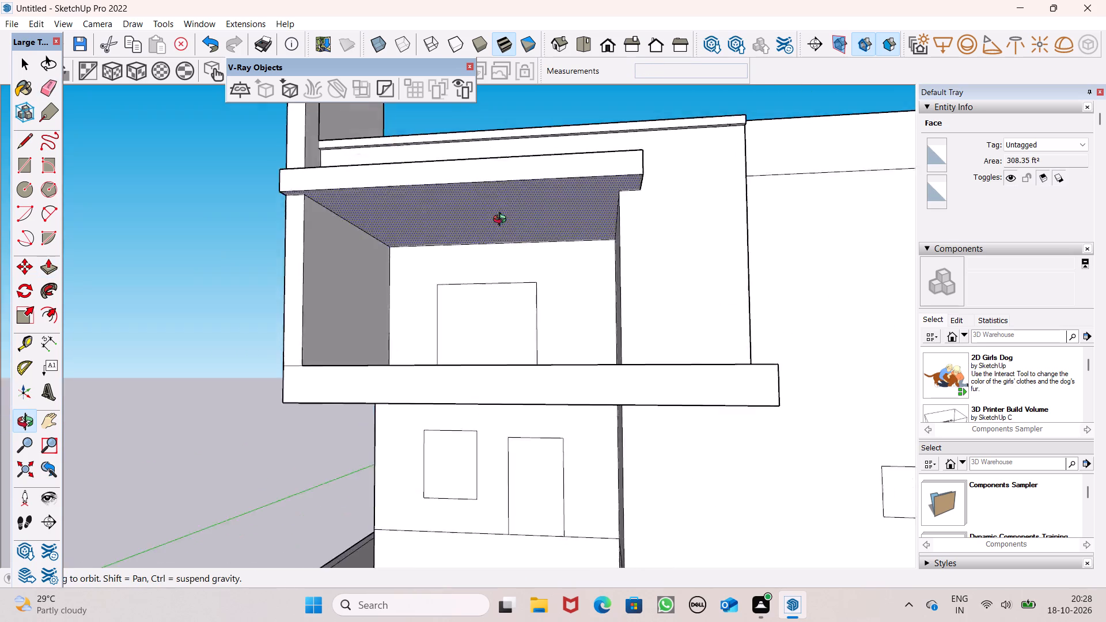
middle_click_drag(502, 221, 505, 184)
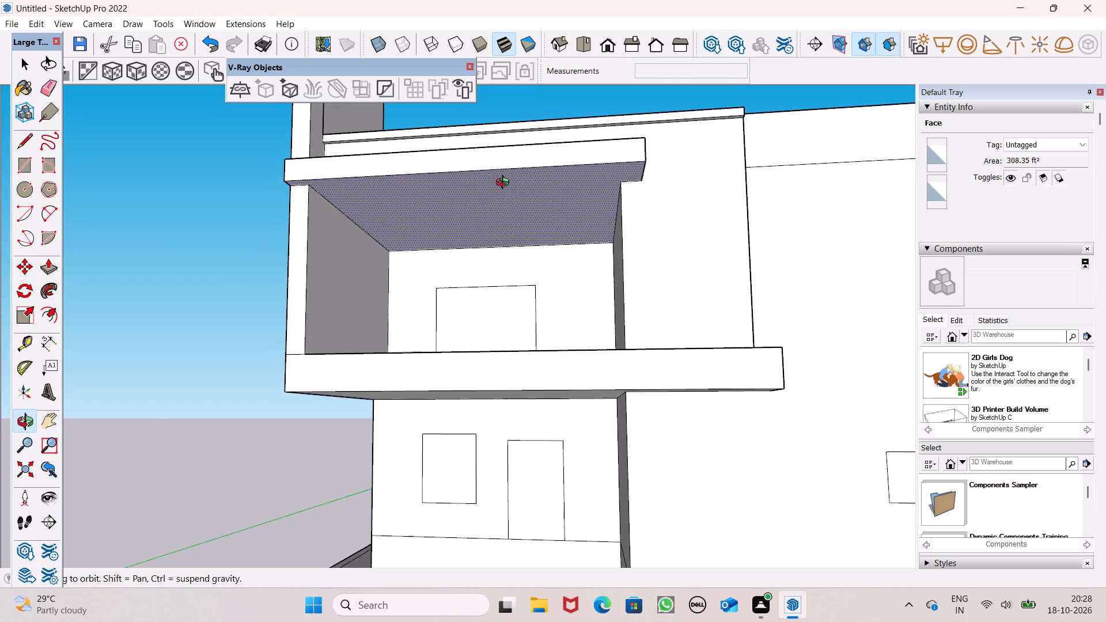
middle_click_drag(505, 184, 505, 165)
left_click_drag(493, 167, 492, 176)
Draw a tall rectangle about 9' 7 3/8" by 2' 1 13/16" on the upper front wall beside the balcony opening.
scroll(503, 136, "down", 3)
middle_click_drag(524, 225, 527, 246)
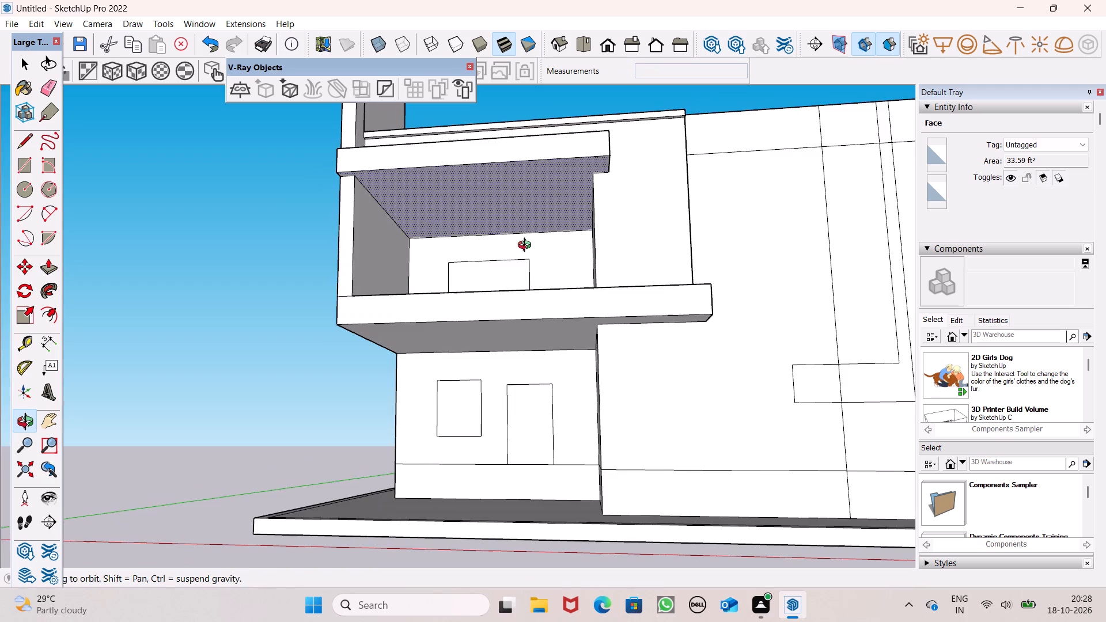
middle_click_drag(527, 246, 516, 378)
scroll(491, 335, "down", 3)
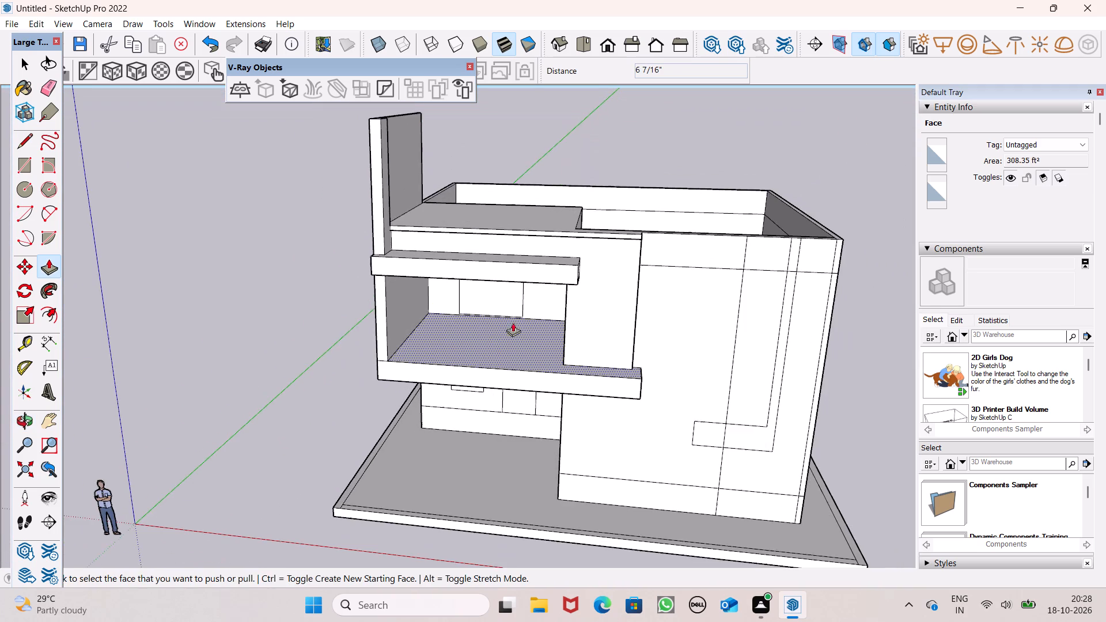
middle_click_drag(549, 328, 515, 356)
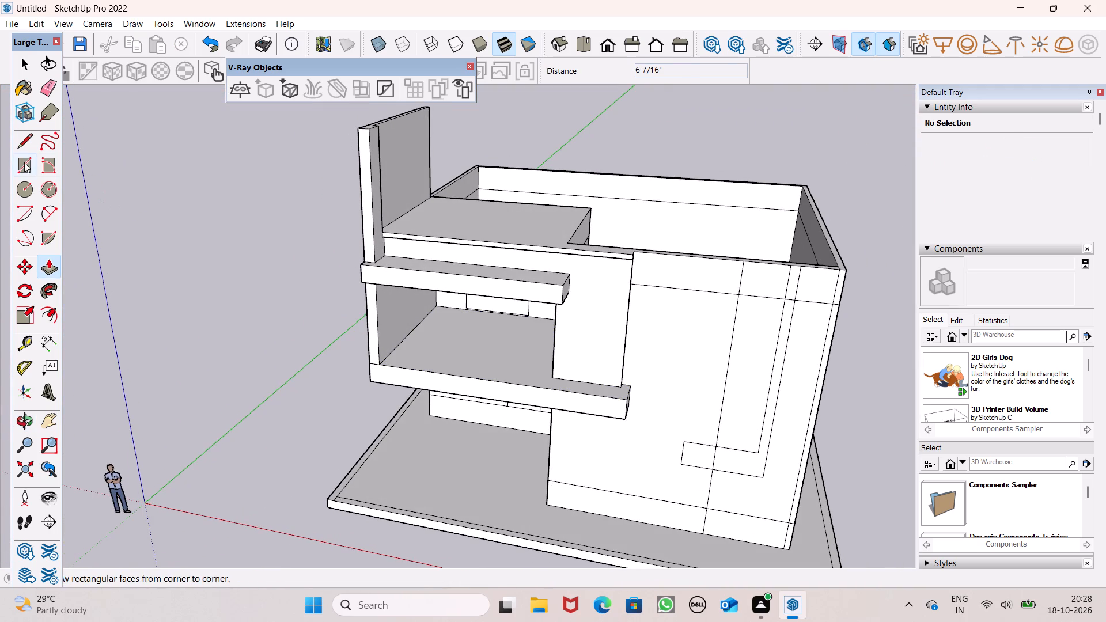
left_click(24, 162)
middle_click_drag(369, 249, 458, 156)
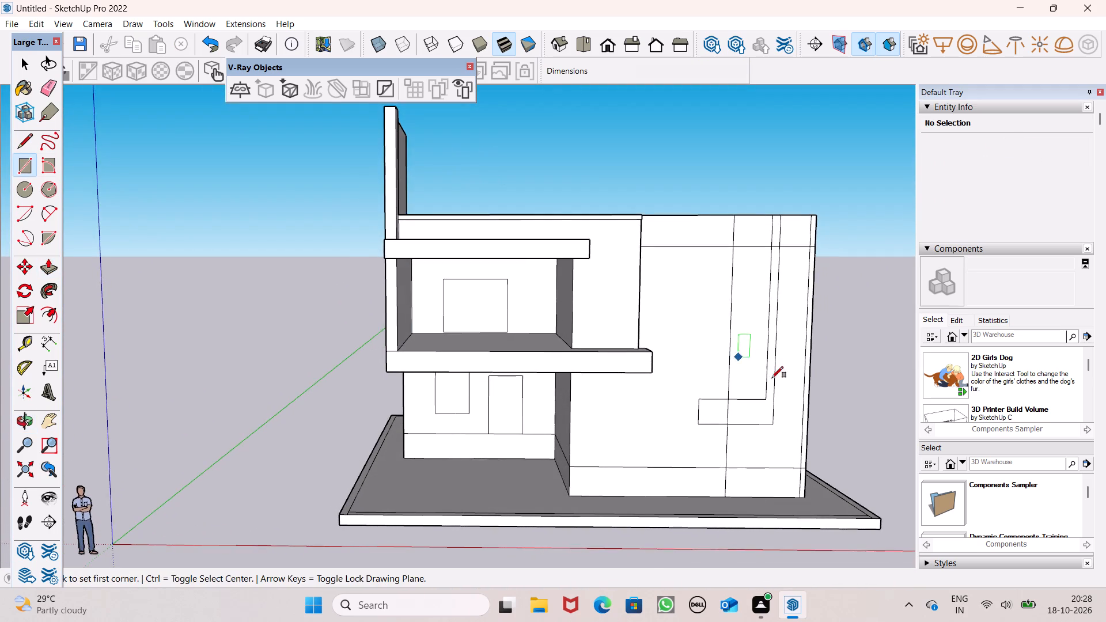
scroll(759, 392, "up", 1)
middle_click_drag(756, 396, 740, 430)
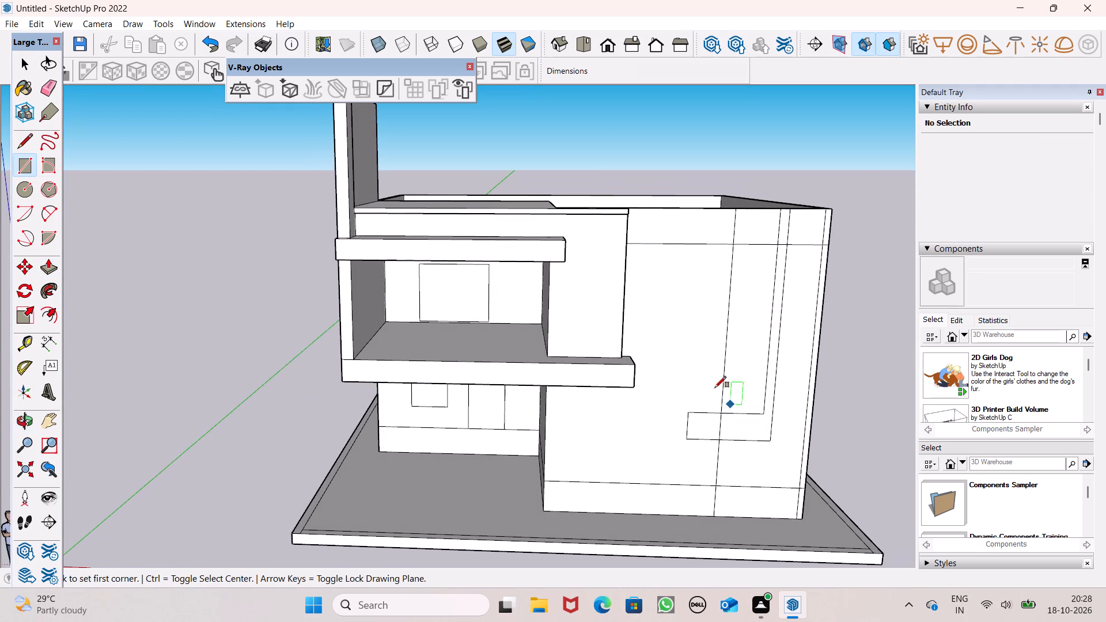
scroll(701, 361, "up", 8)
scroll(714, 367, "down", 5)
scroll(558, 220, "up", 4)
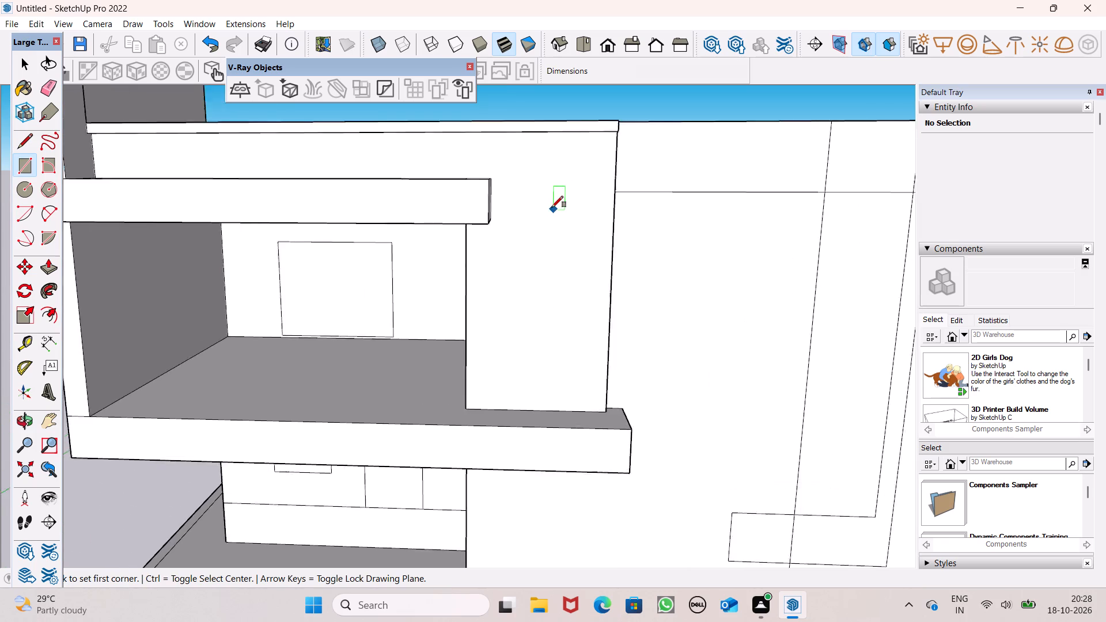
scroll(552, 207, "up", 2)
scroll(549, 204, "down", 2)
scroll(566, 194, "up", 2)
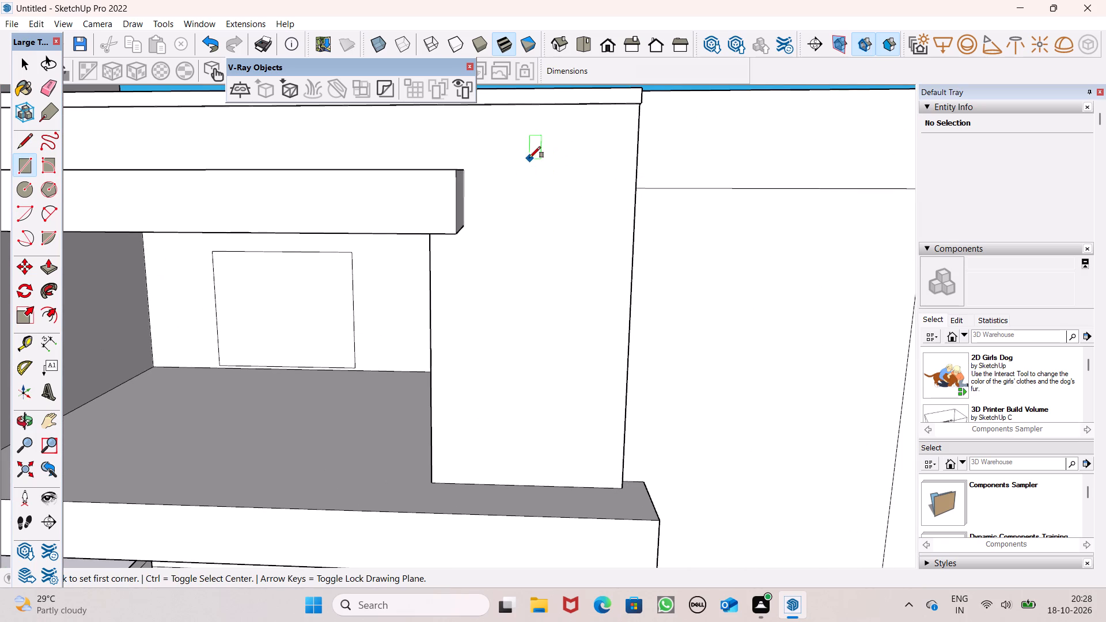
left_click(516, 146)
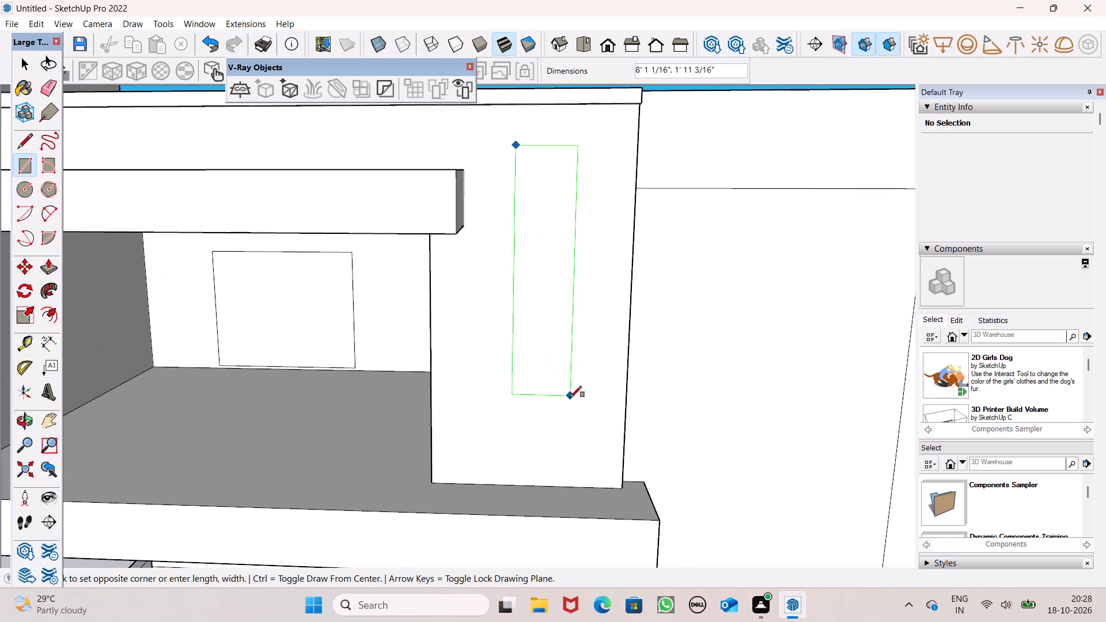
double_click(575, 439)
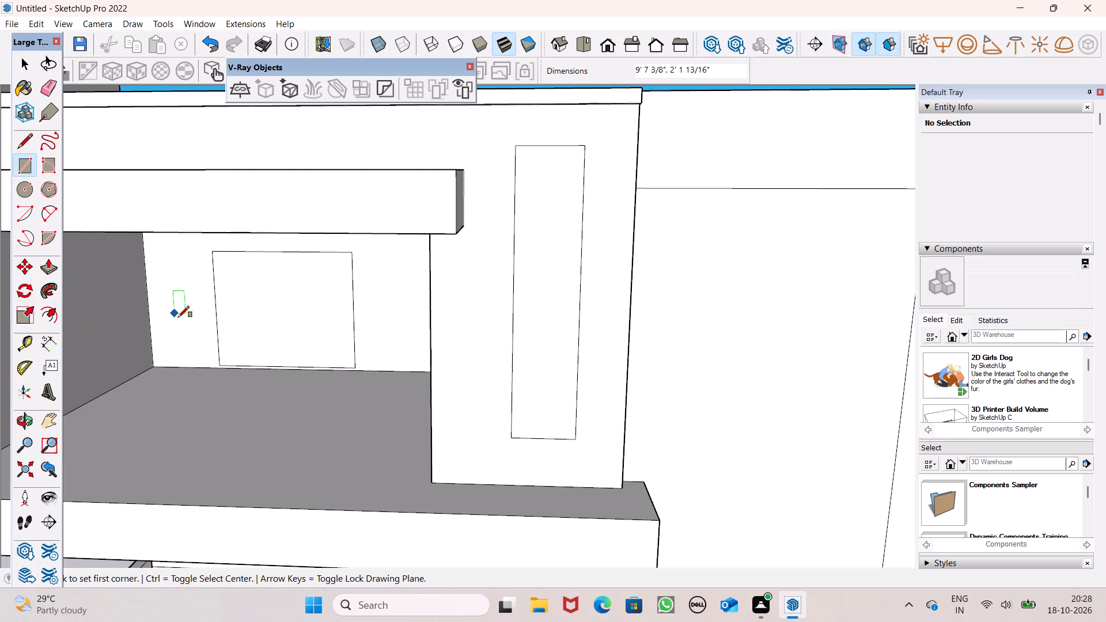
key("space")
Draw a tall rectangle about 8' 1/2" by 2' 1 3/16" on the ground-floor front wall, below the projecting balcony slab's end.
scroll(203, 298, "down", 7)
scroll(336, 268, "down", 1)
middle_click_drag(328, 321, 370, 251)
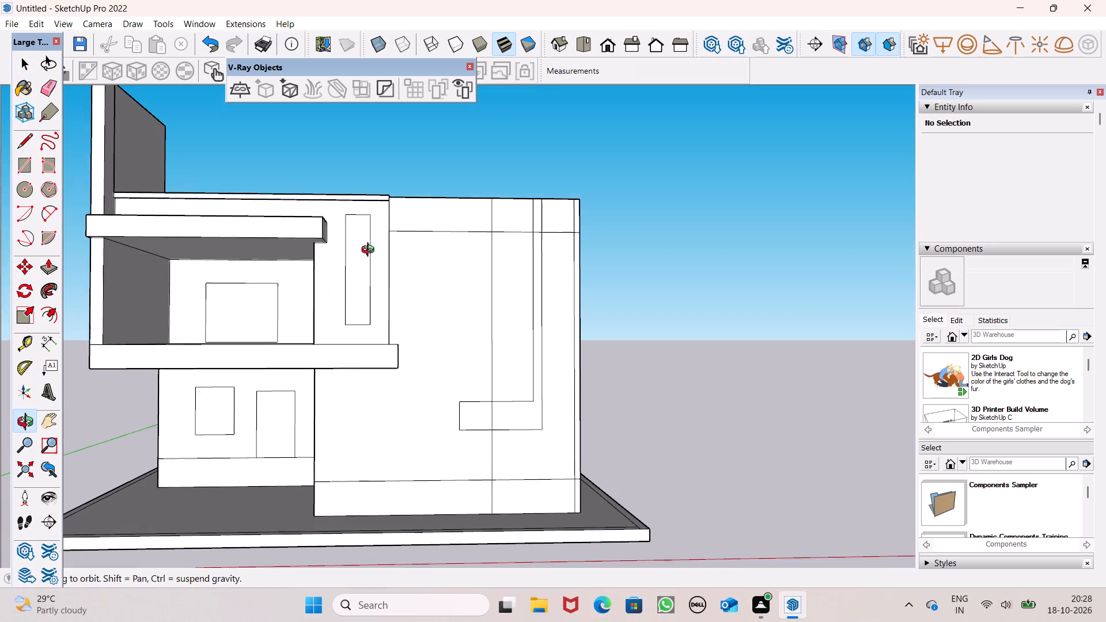
middle_click_drag(370, 251, 374, 259)
left_click(25, 168)
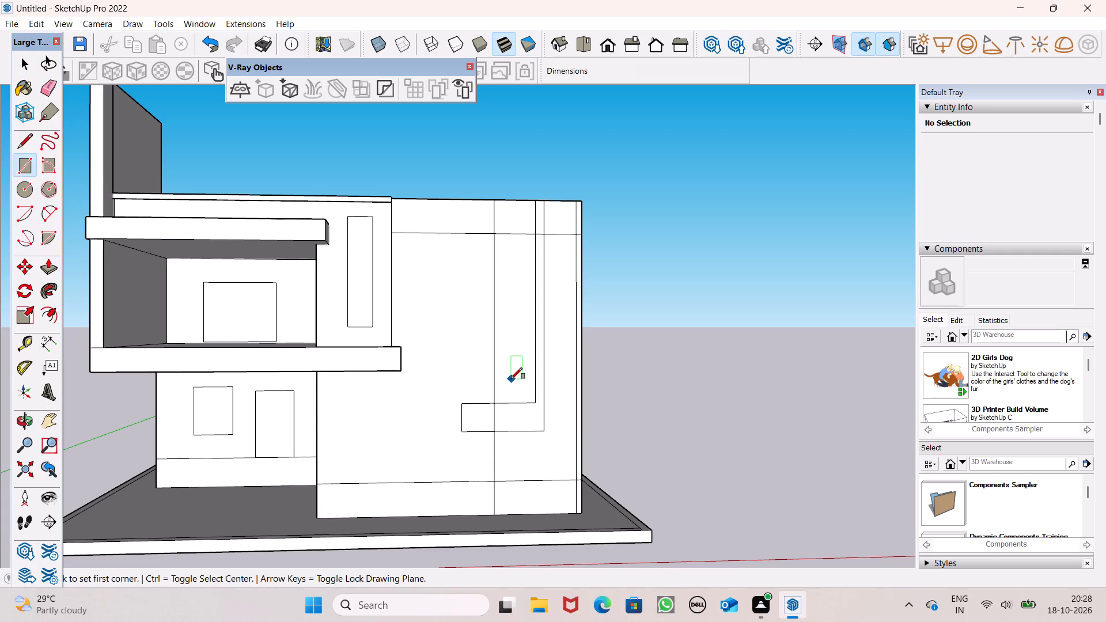
middle_click_drag(377, 417, 363, 379)
scroll(357, 385, "up", 2)
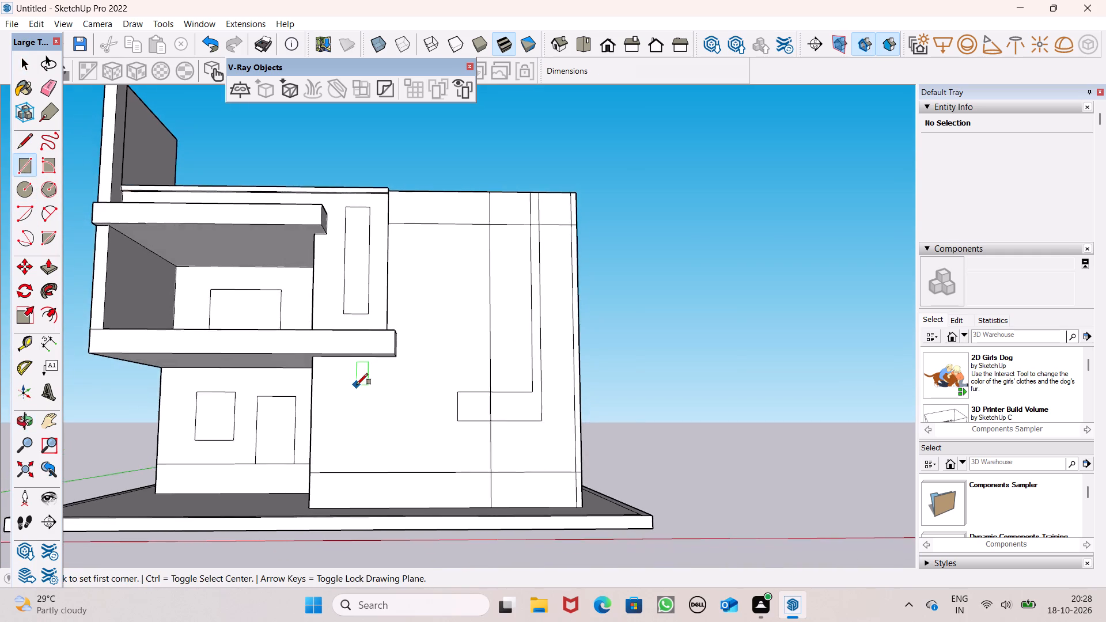
scroll(357, 385, "up", 3)
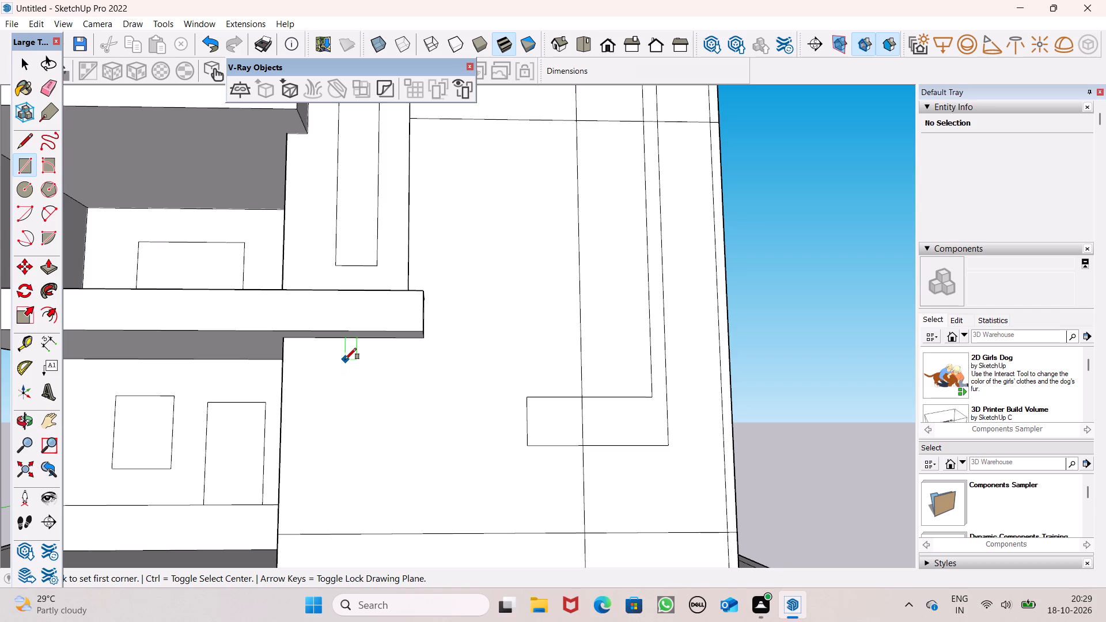
left_click(345, 358)
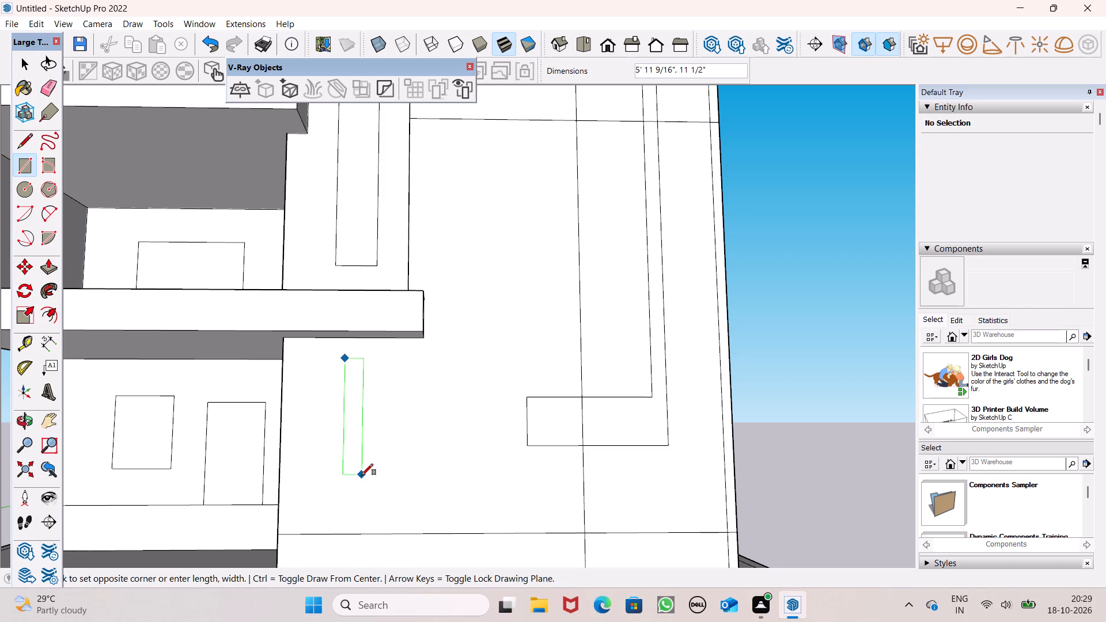
left_click(384, 516)
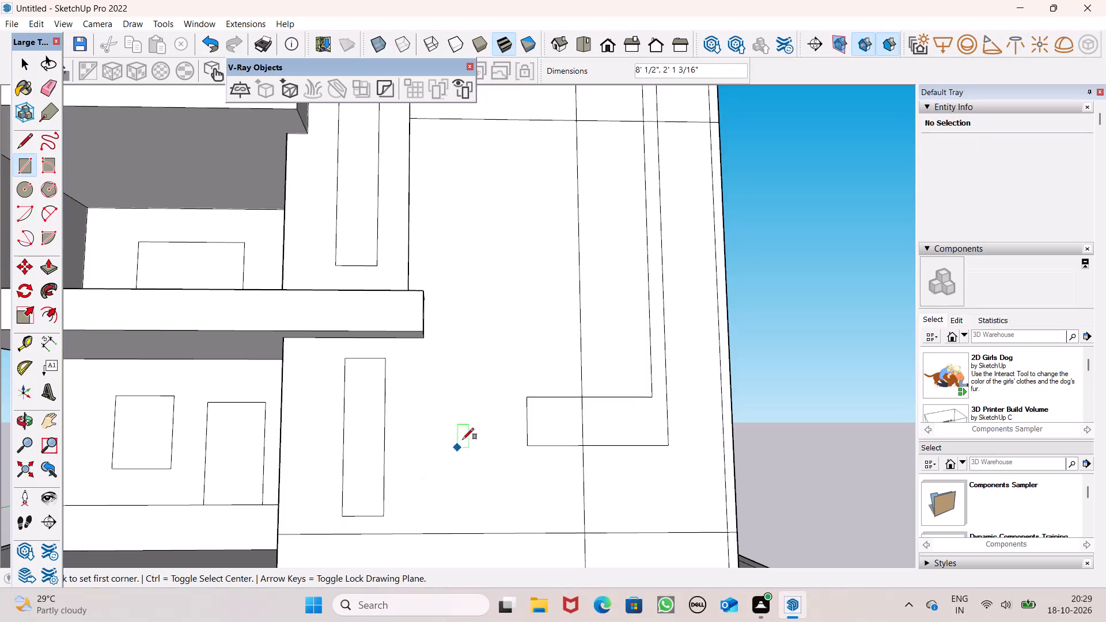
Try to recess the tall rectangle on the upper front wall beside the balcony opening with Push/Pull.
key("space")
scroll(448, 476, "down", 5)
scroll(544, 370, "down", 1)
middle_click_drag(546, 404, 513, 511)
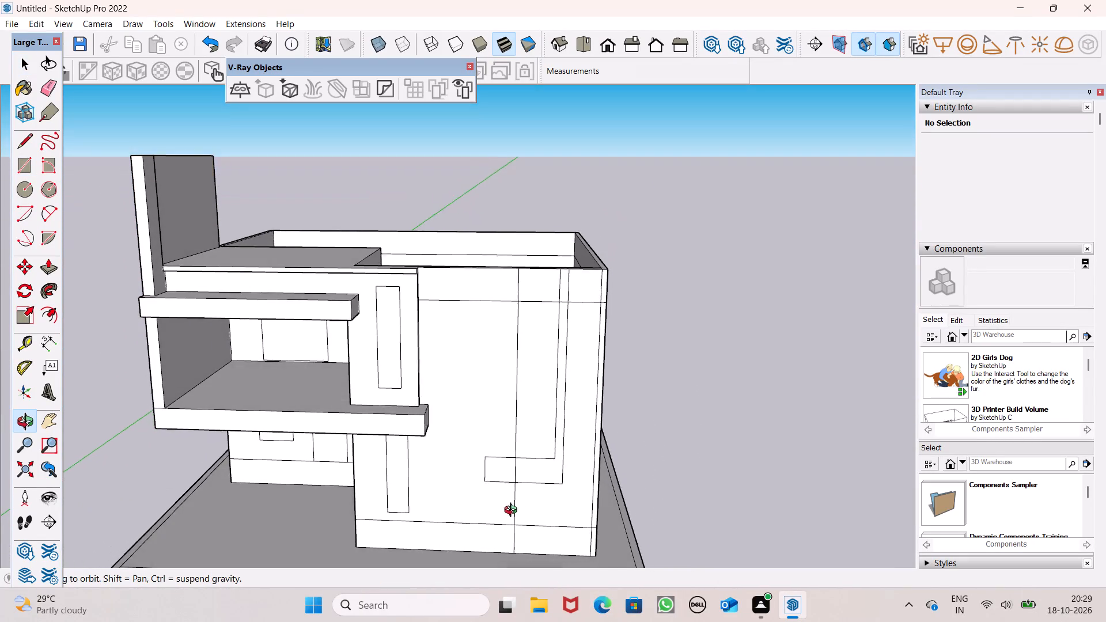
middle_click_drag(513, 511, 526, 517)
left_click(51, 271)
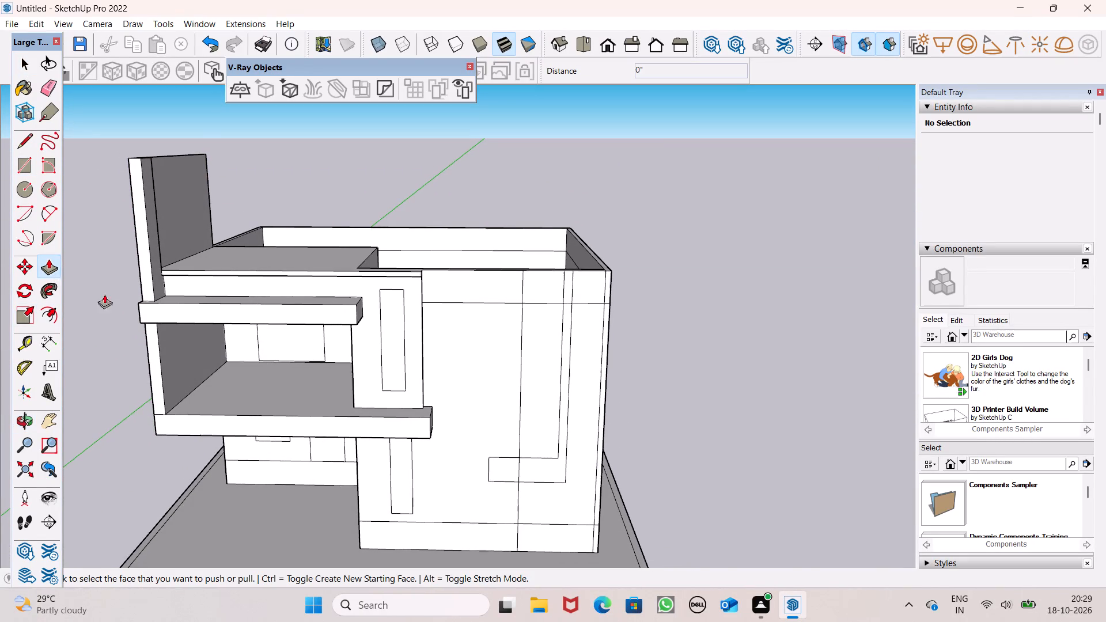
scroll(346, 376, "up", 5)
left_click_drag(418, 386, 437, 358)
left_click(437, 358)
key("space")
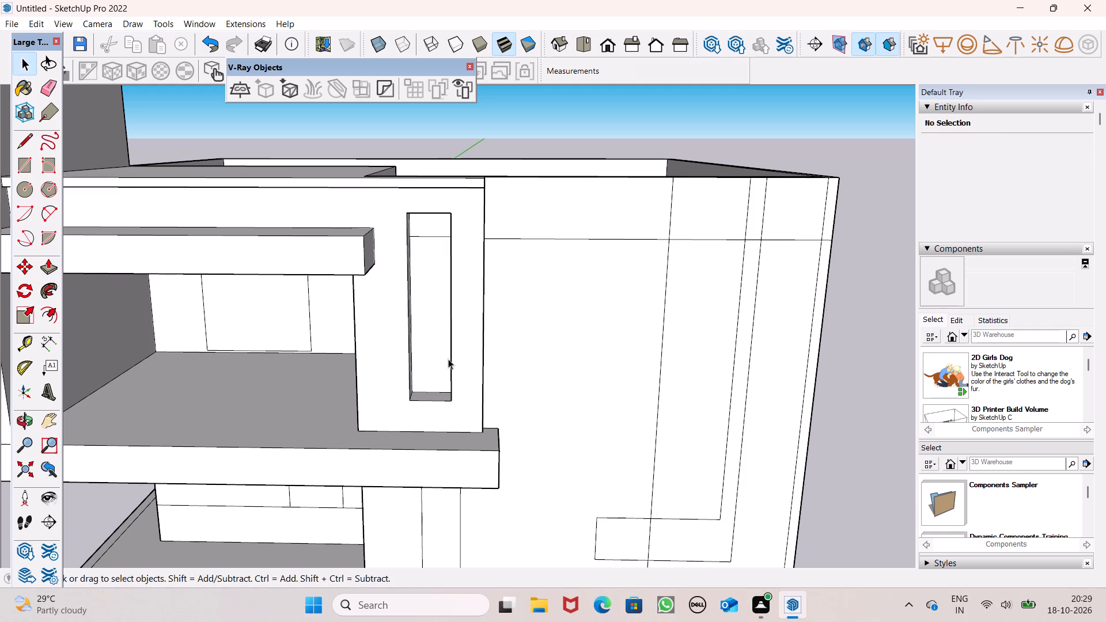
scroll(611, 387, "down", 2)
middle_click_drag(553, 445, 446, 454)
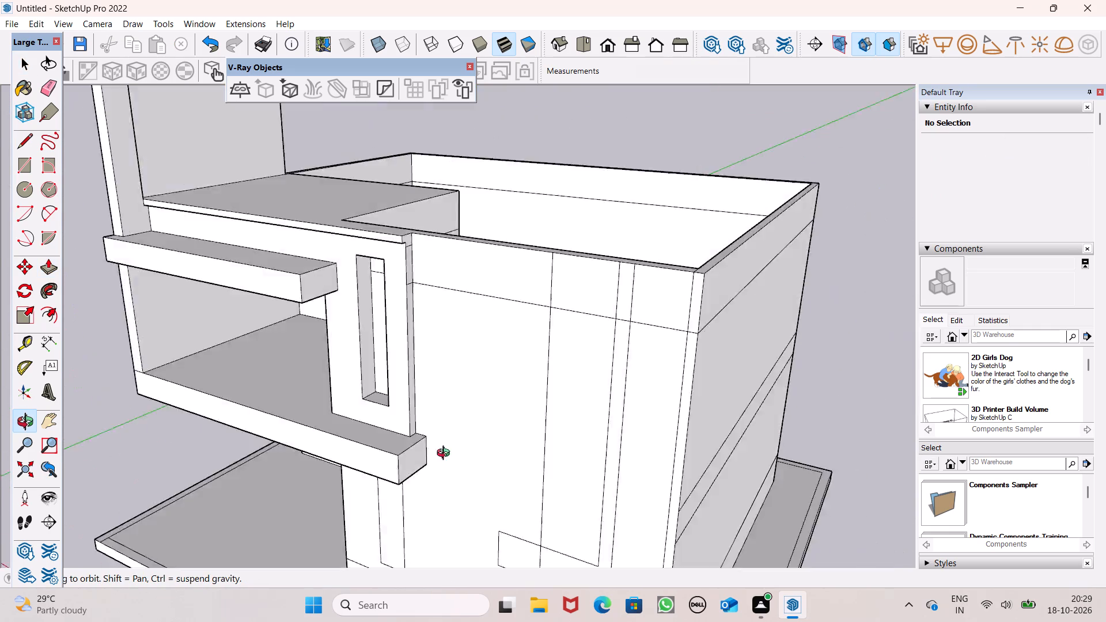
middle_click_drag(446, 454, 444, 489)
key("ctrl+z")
Erase the upper horizontal seam line on the inner face of the front wall, behind the tall upper rectangle.
middle_click_drag(501, 397, 0, 464)
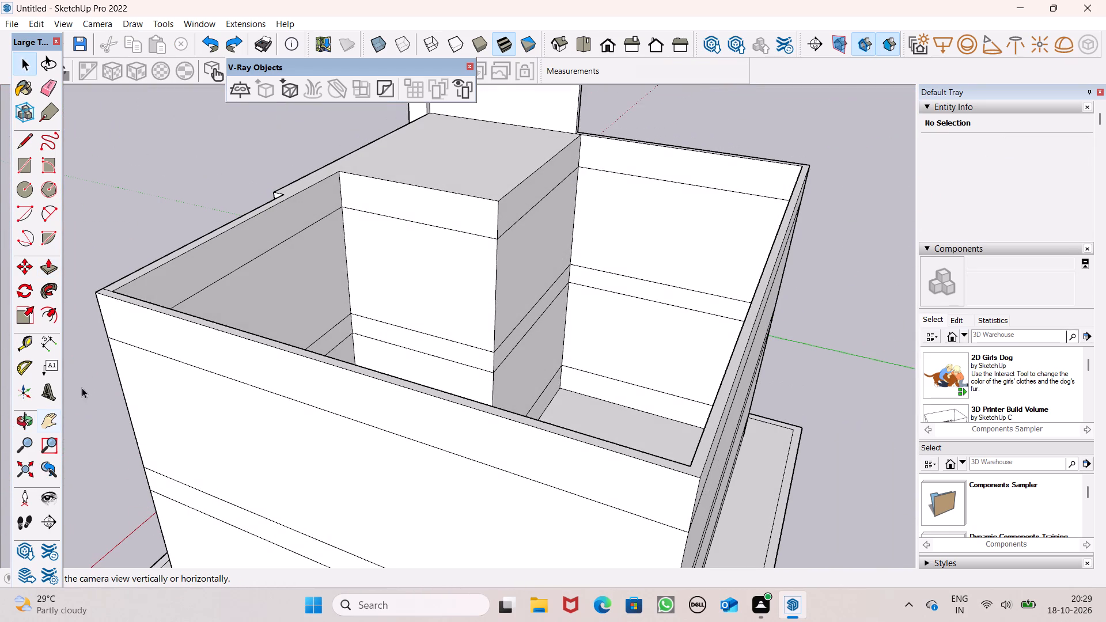
left_click_drag(41, 85, 51, 85)
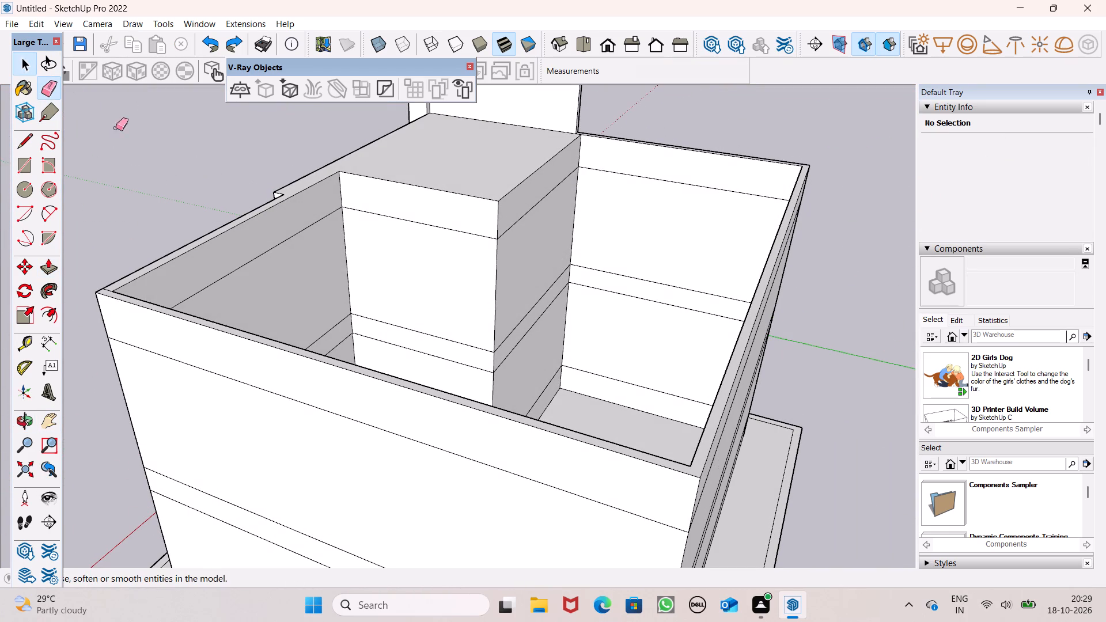
left_click_drag(275, 238, 279, 244)
left_click(279, 244)
Push the tall rectangle on the upper front wall inward about 1' 4 7/16" to cut a window opening through the wall.
scroll(270, 270, "up", 1)
middle_click_drag(272, 284, 860, 225)
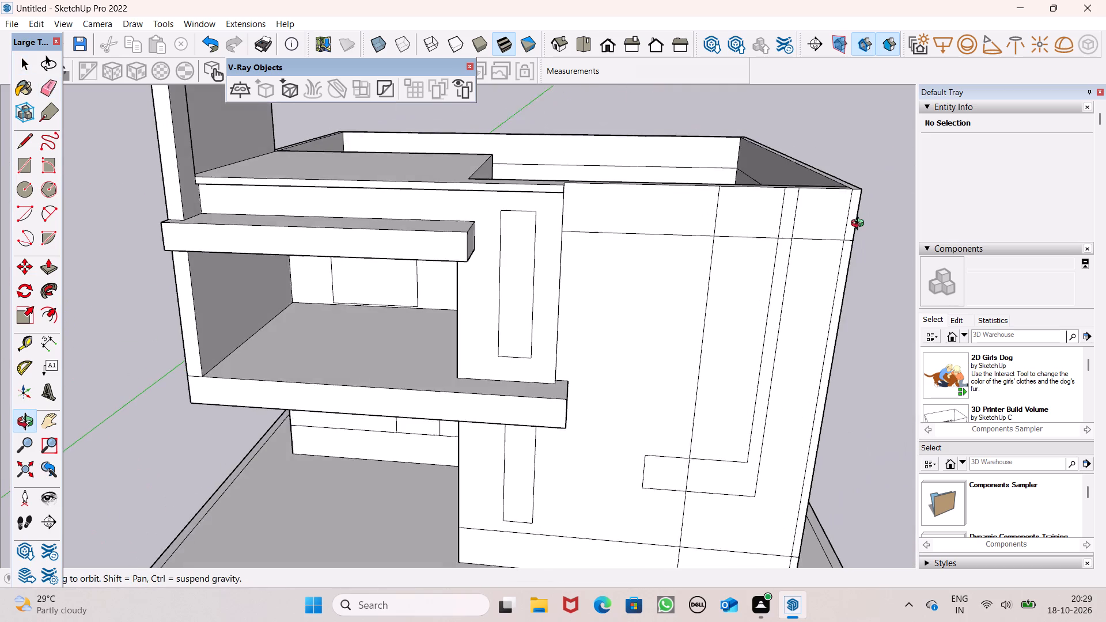
middle_click_drag(860, 225, 870, 219)
left_click(45, 275)
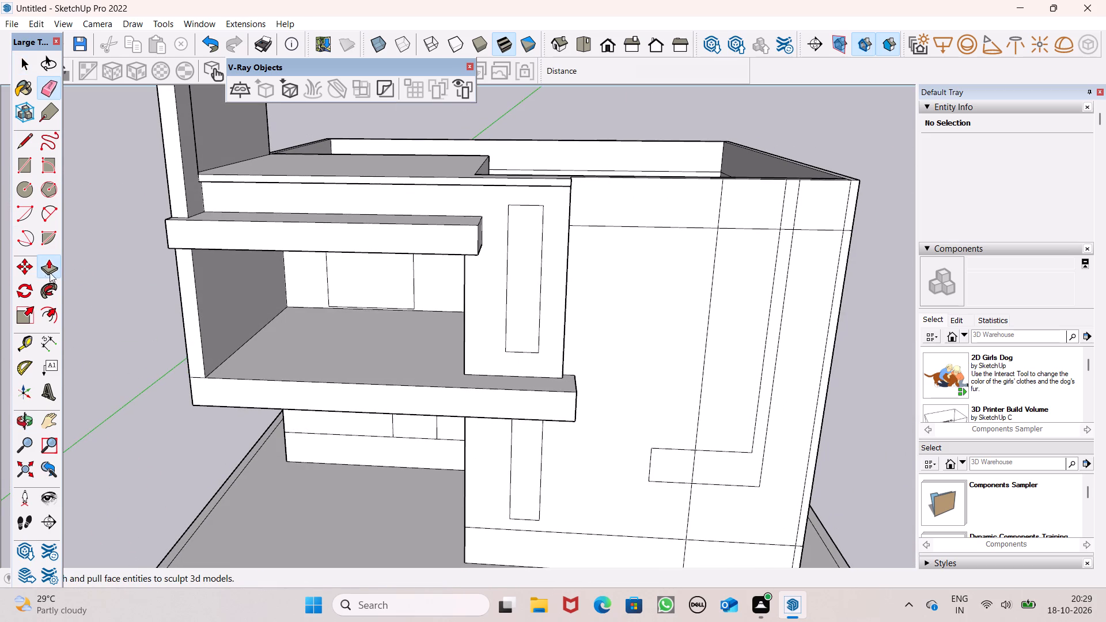
scroll(614, 309, "up", 3)
left_click_drag(493, 340, 498, 329)
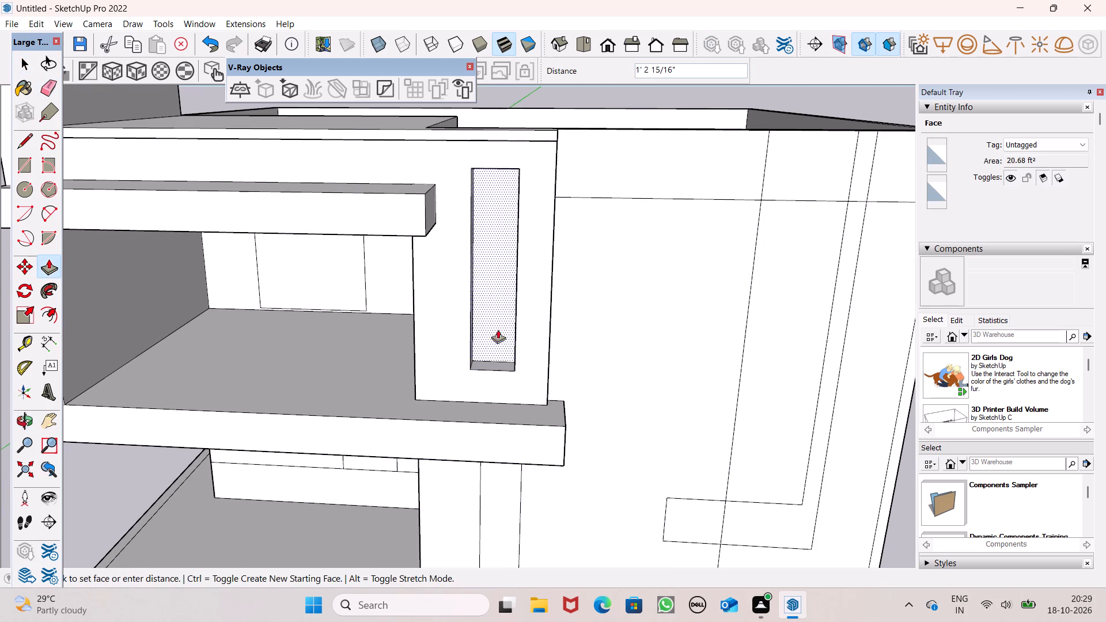
left_click_drag(498, 329, 511, 313)
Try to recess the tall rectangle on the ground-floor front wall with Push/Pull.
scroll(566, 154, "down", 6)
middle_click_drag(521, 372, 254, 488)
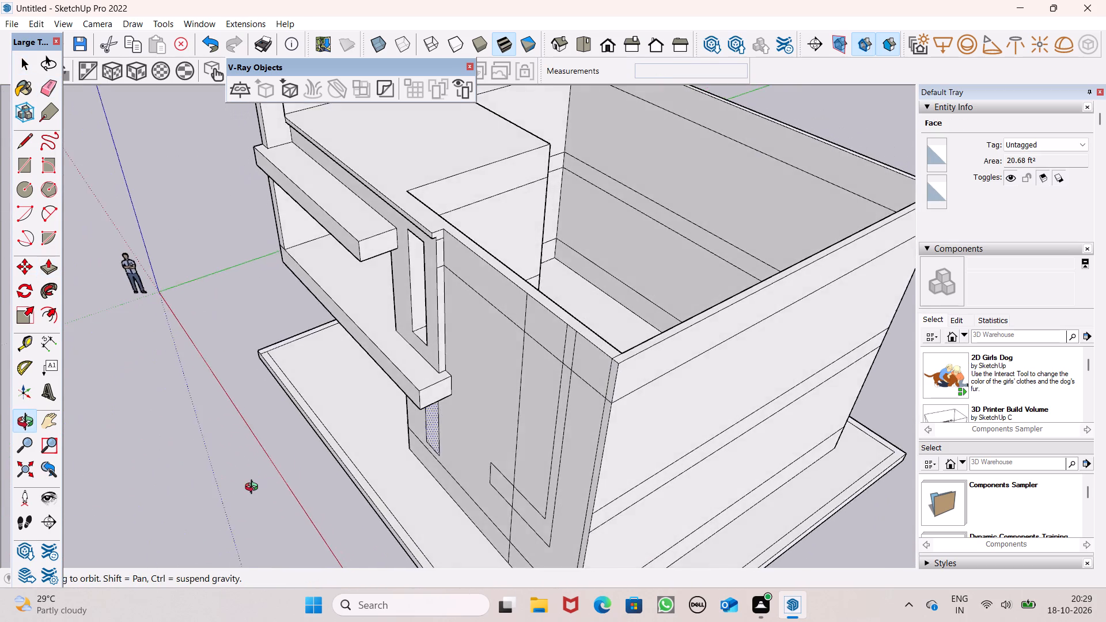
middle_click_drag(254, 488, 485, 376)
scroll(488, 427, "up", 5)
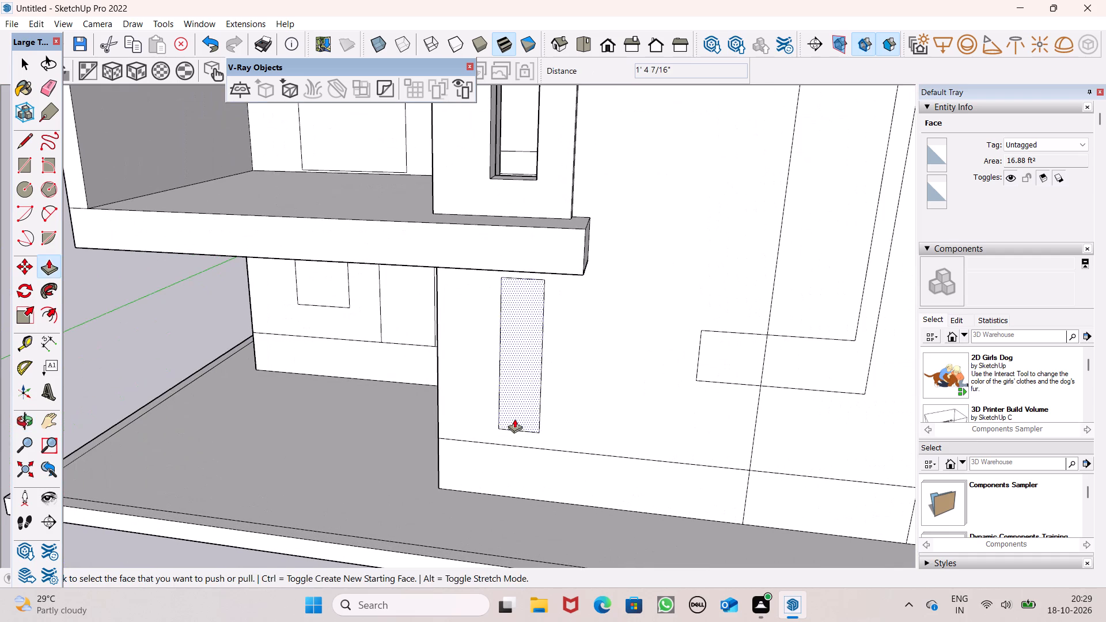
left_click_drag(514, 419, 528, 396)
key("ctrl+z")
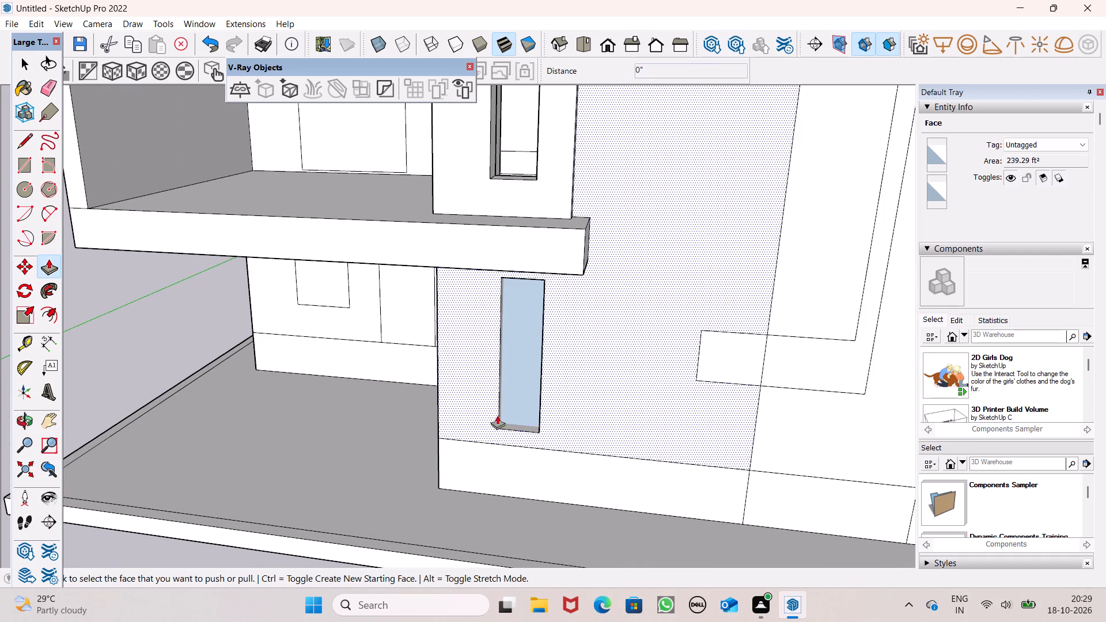
Push the tall rectangle on the ground-floor front wall inward 9" to cut a window opening through the wall.
scroll(581, 336, "down", 5)
middle_click_drag(554, 427, 0, 564)
middle_click_drag(546, 424, 333, 488)
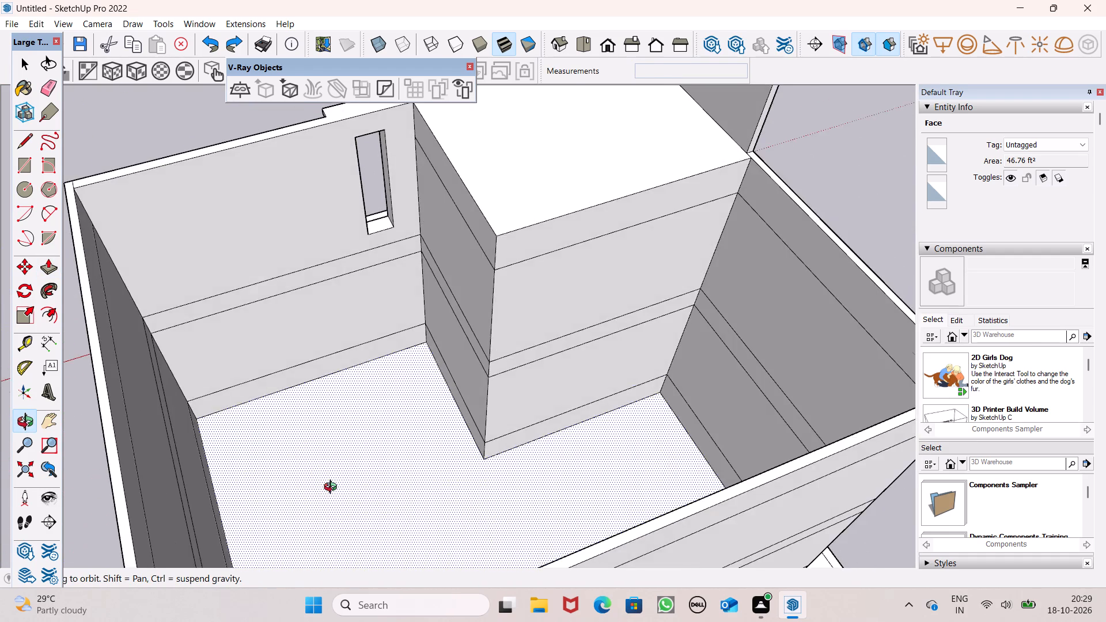
middle_click_drag(333, 488, 998, 291)
middle_click_drag(771, 439, 897, 353)
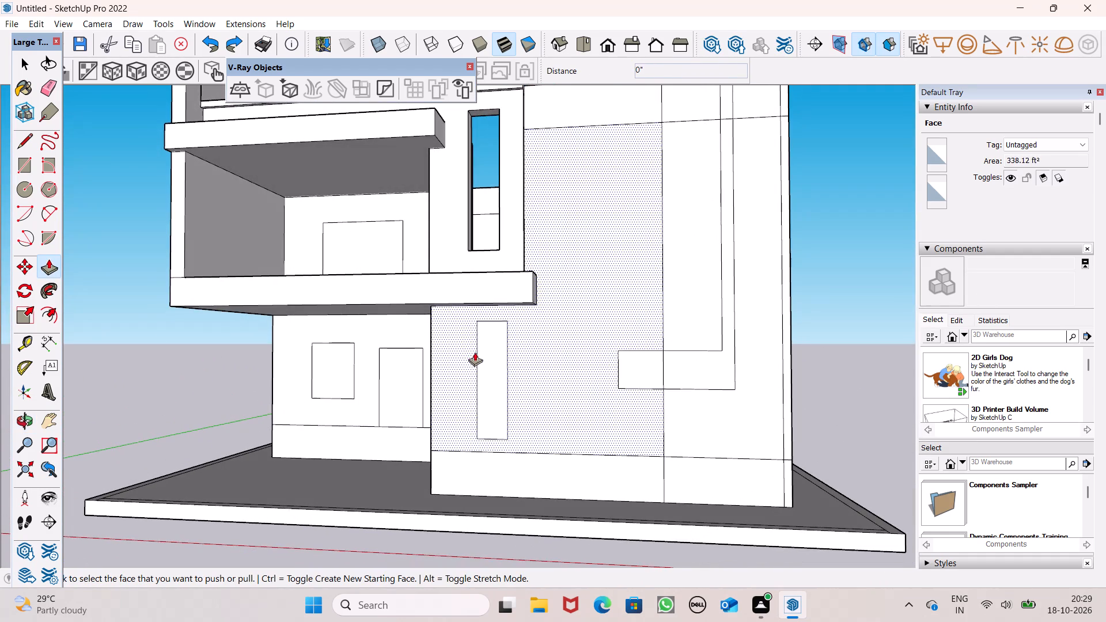
left_click_drag(486, 397, 494, 371)
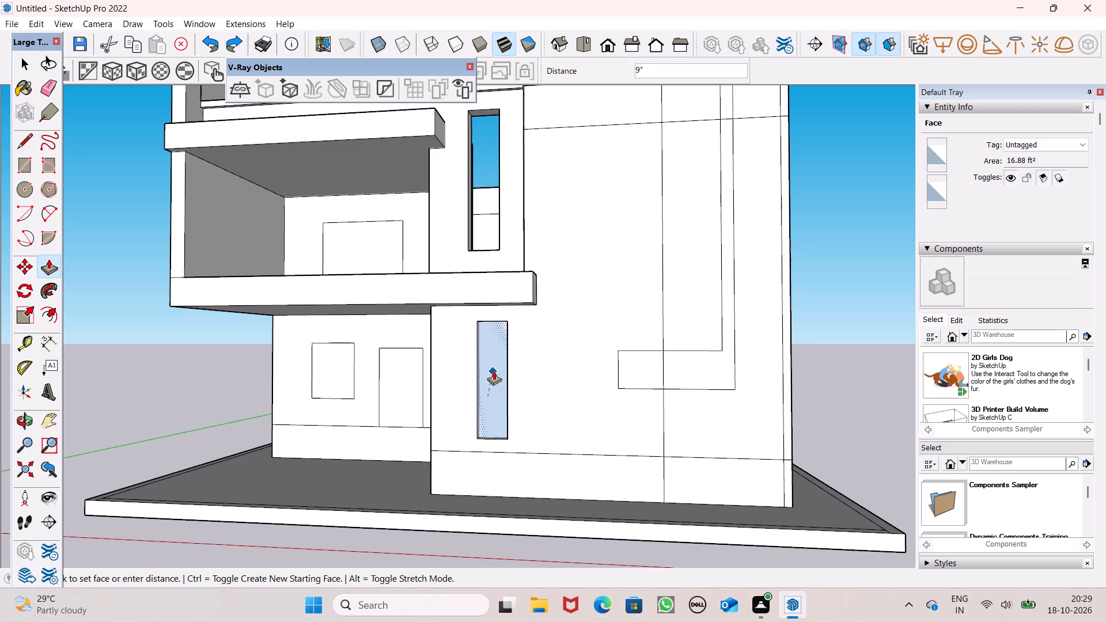
left_click_drag(494, 371, 503, 357)
scroll(581, 375, "down", 2)
middle_click_drag(597, 443, 620, 515)
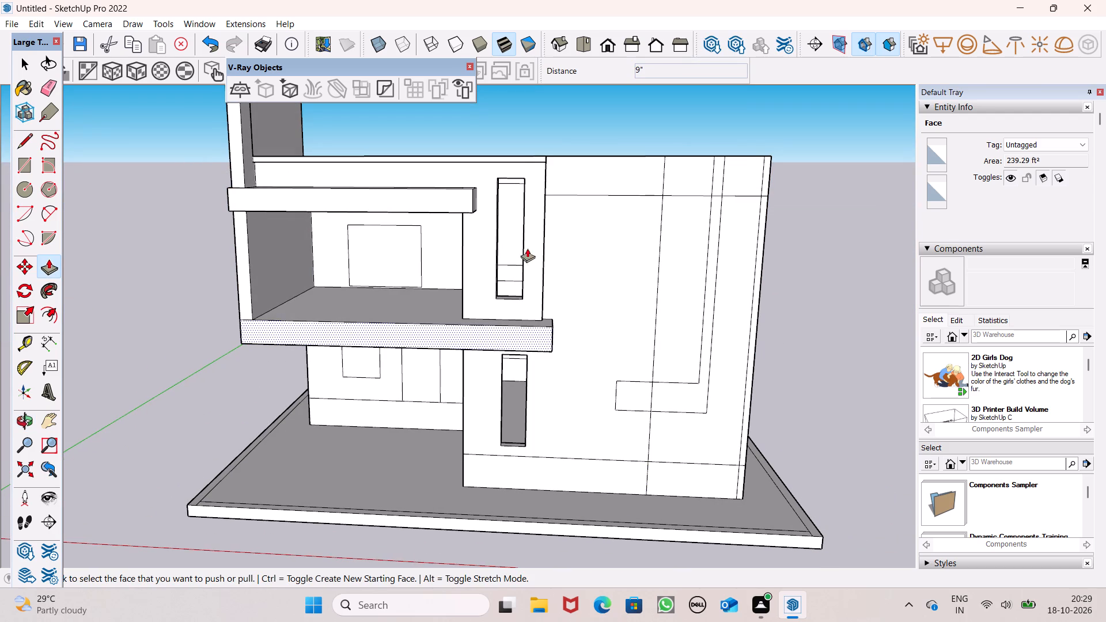
key("space")
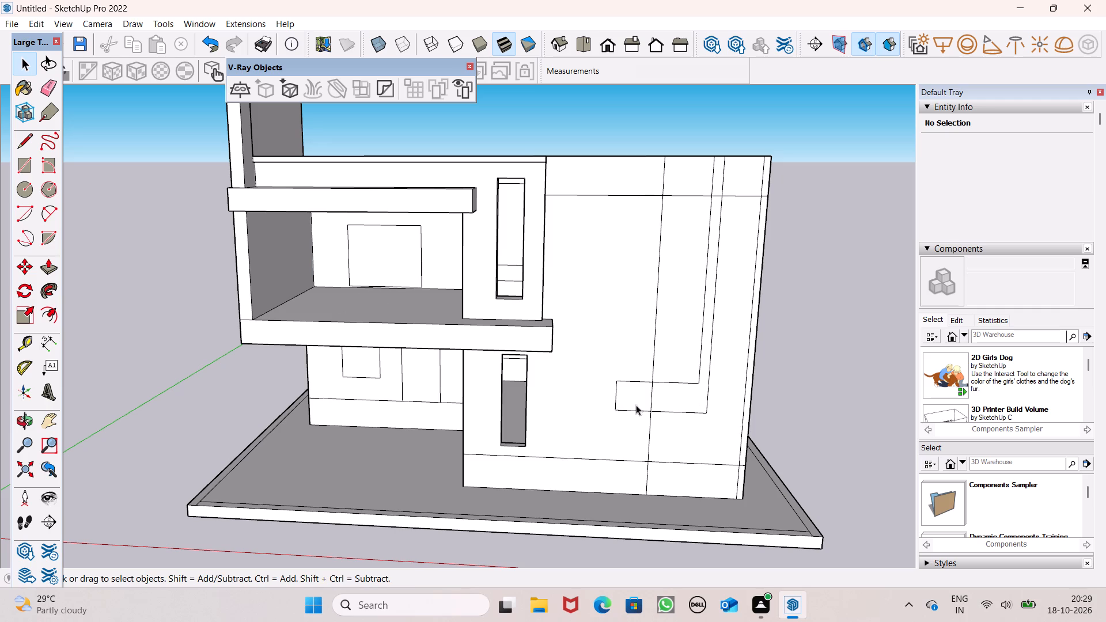
Erase the piece of the vertical seam line crossing the foot of the L-shaped outline on the front wall.
left_click(48, 90)
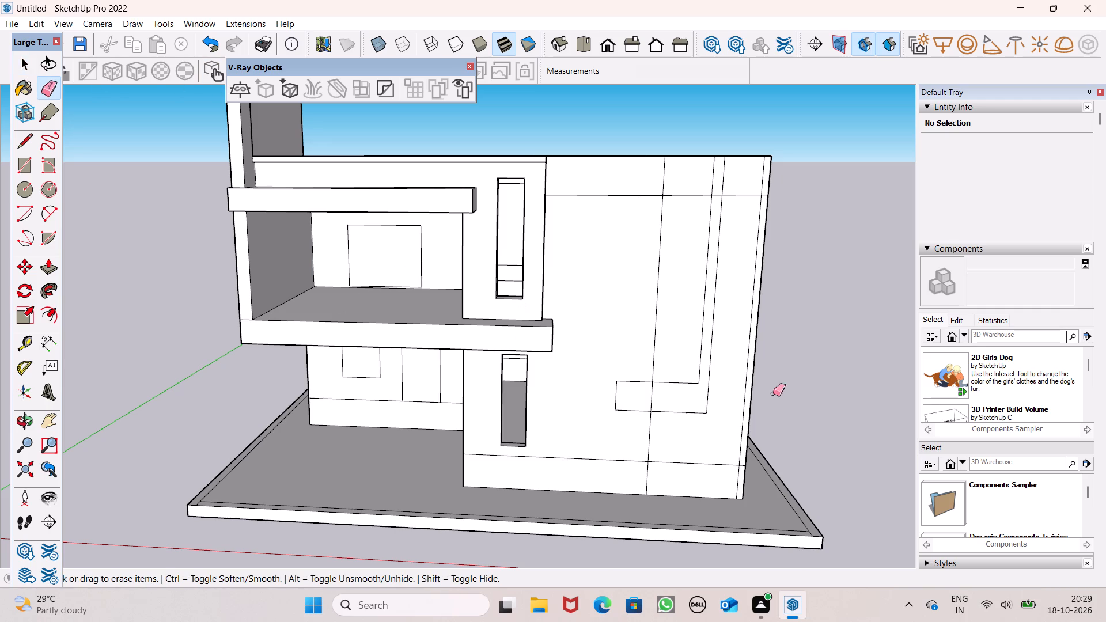
left_click_drag(657, 395, 648, 395)
key("space")
Examine the building from above and around, including the flat roof slab and the open-topped walls.
scroll(613, 272, "down", 3)
middle_click_drag(607, 266, 609, 348)
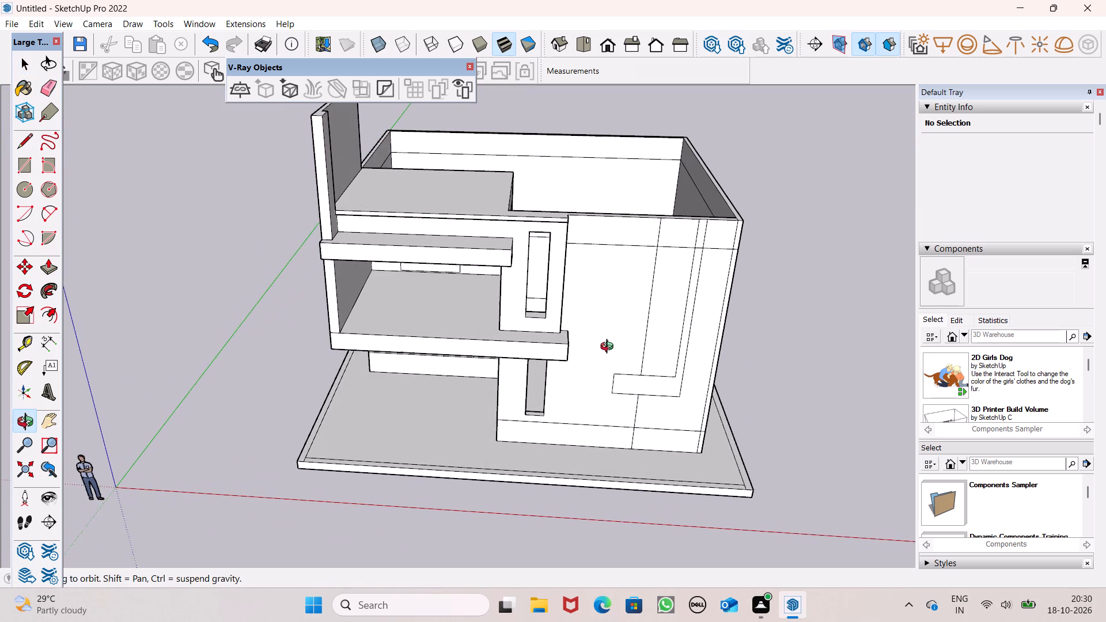
middle_click_drag(609, 348, 610, 346)
scroll(589, 298, "down", 4)
middle_click_drag(603, 283, 468, 384)
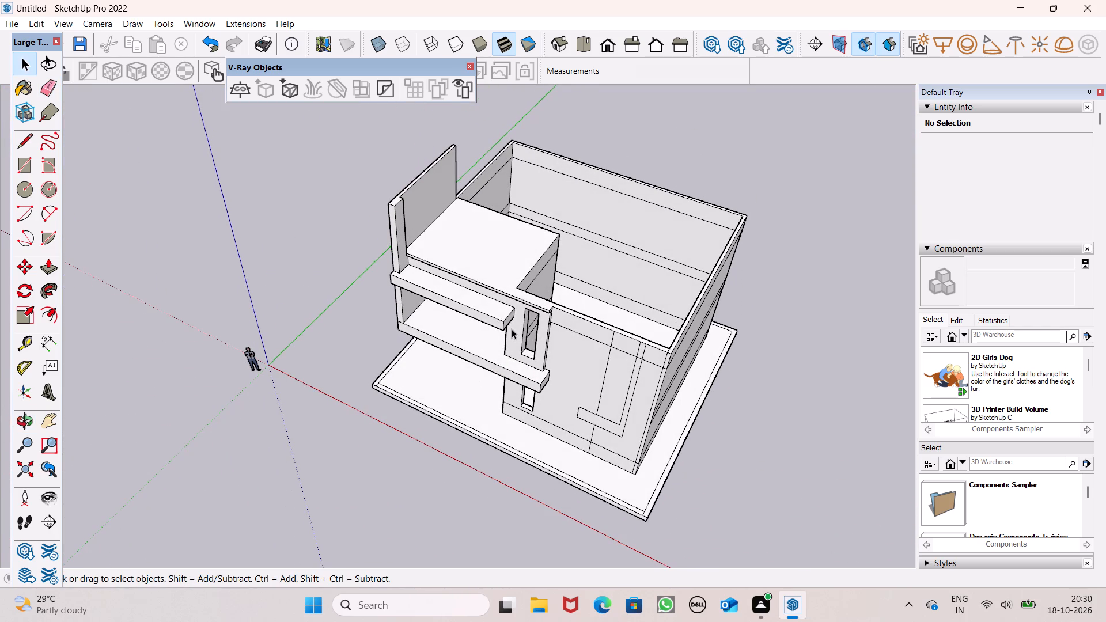
scroll(694, 328, "up", 1)
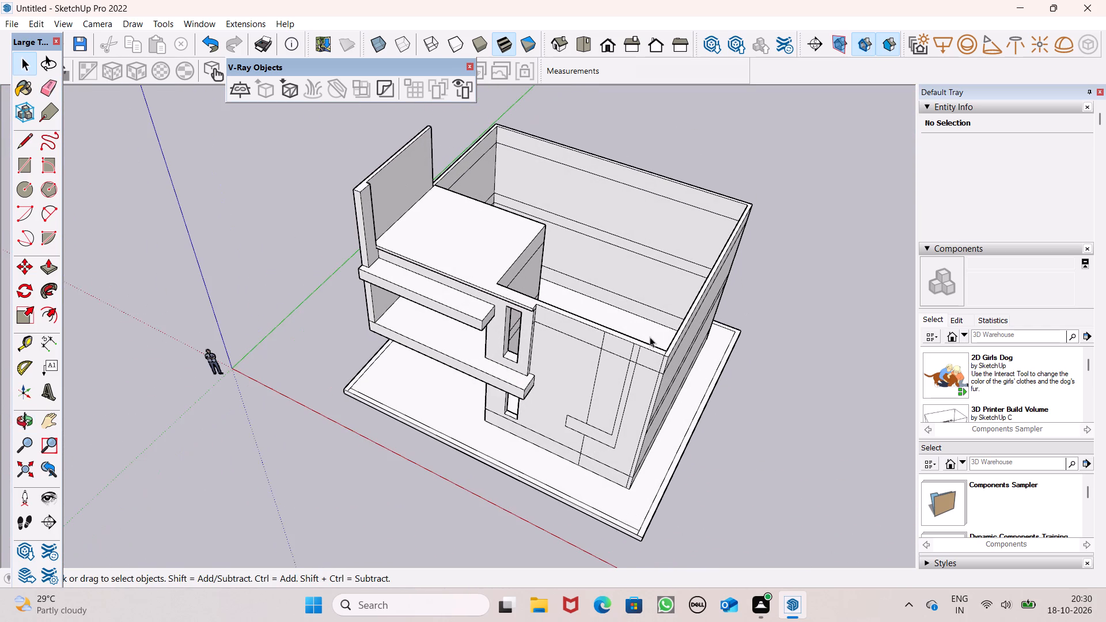
middle_click_drag(650, 337, 651, 374)
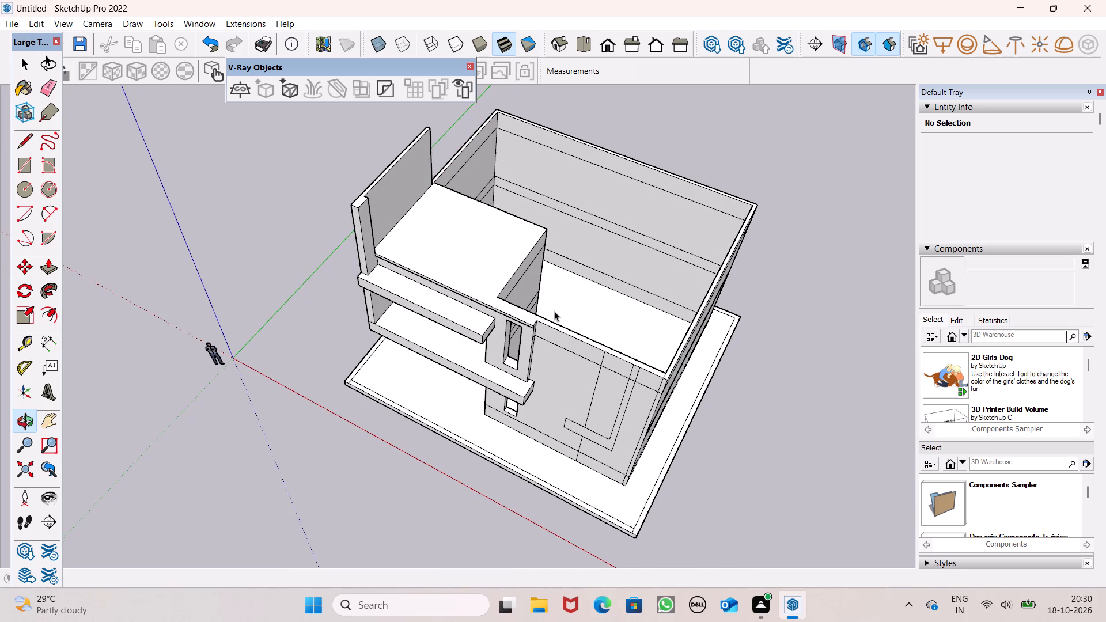
middle_click_drag(584, 334, 553, 378)
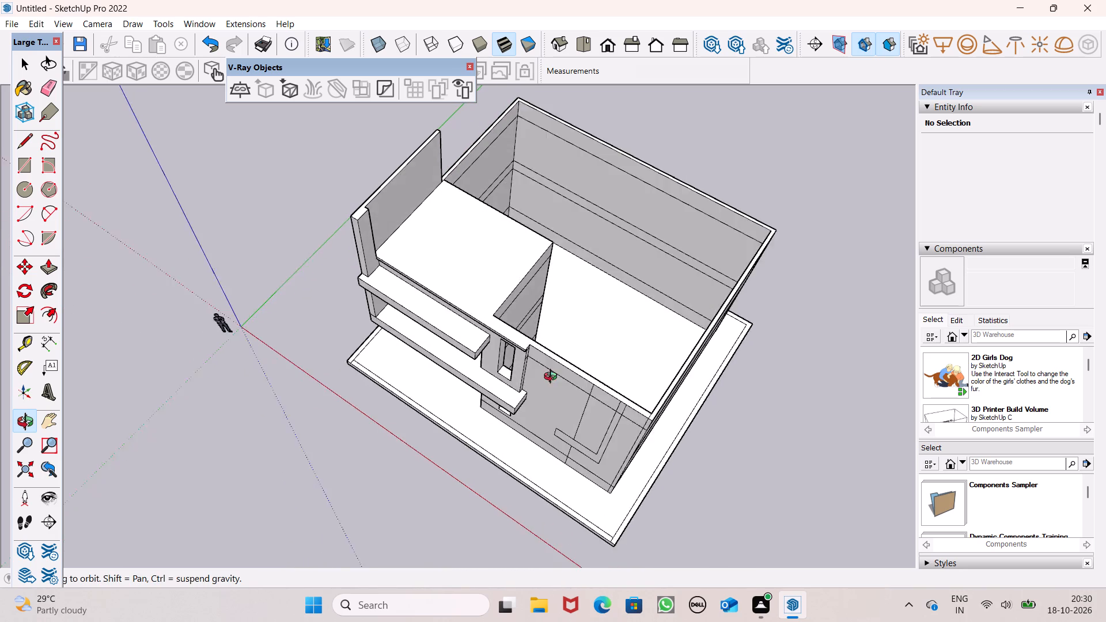
middle_click_drag(553, 378, 389, 376)
scroll(389, 392, "up", 1)
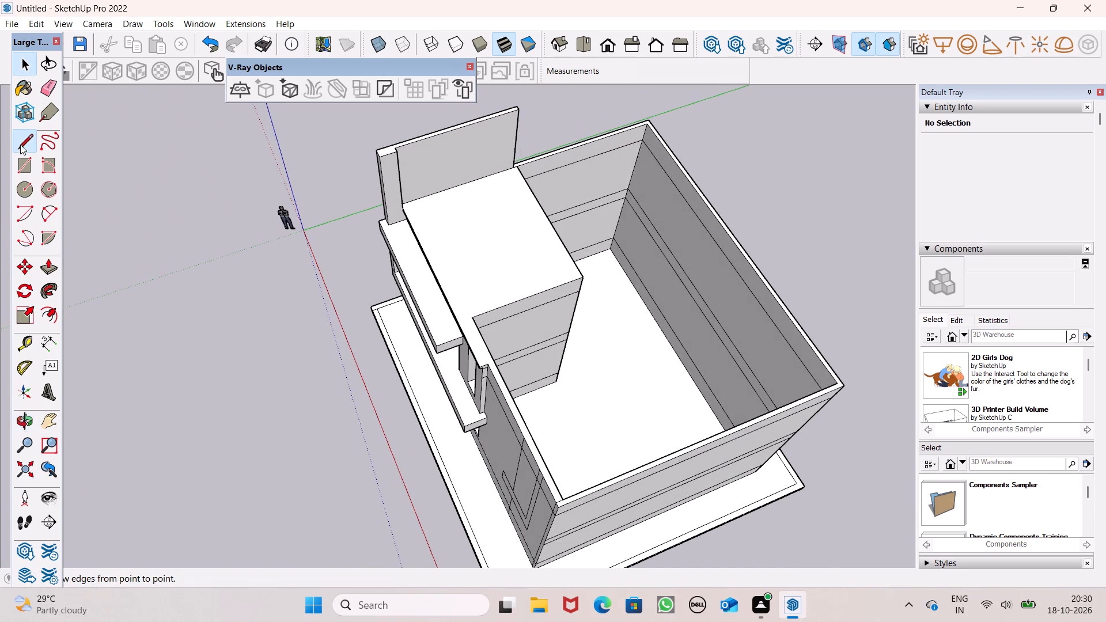
Draw a line along the front wall's top from its step corner, closing with a 9" segment to the roof slab's inner corner.
left_click(20, 145)
scroll(487, 316, "up", 5)
middle_click_drag(511, 348, 584, 354)
scroll(521, 352, "up", 1)
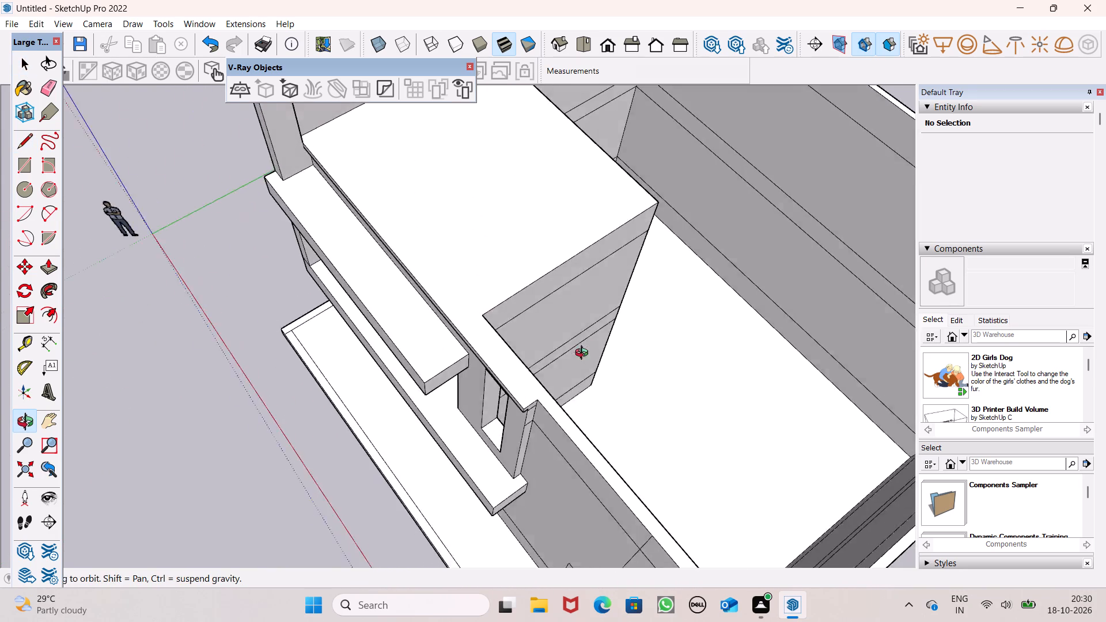
middle_click_drag(584, 354, 749, 324)
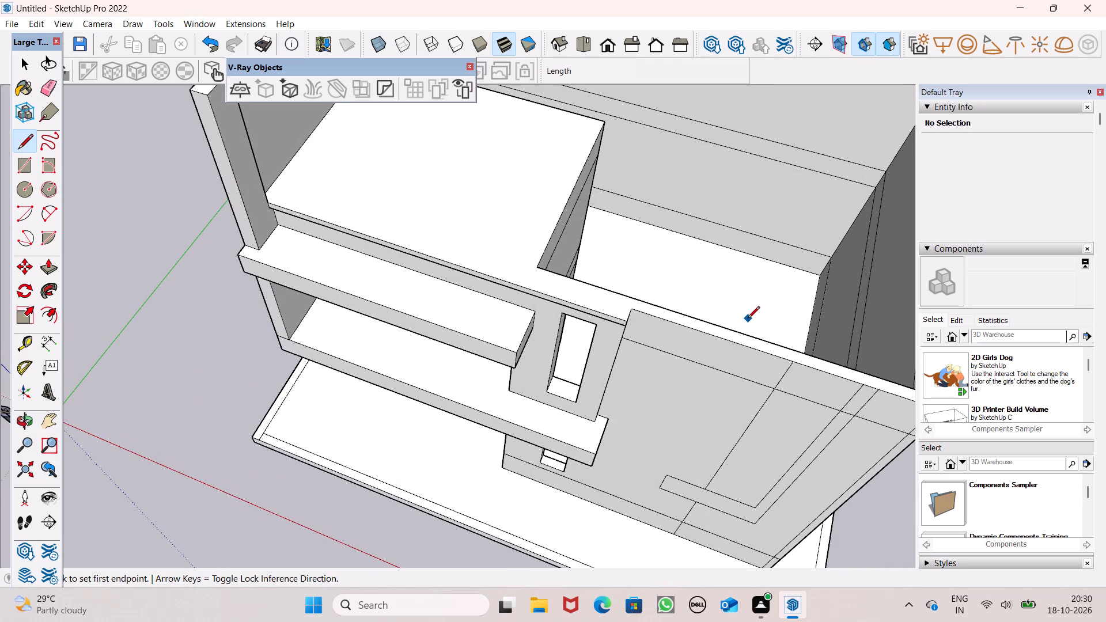
middle_click_drag(764, 285, 775, 243)
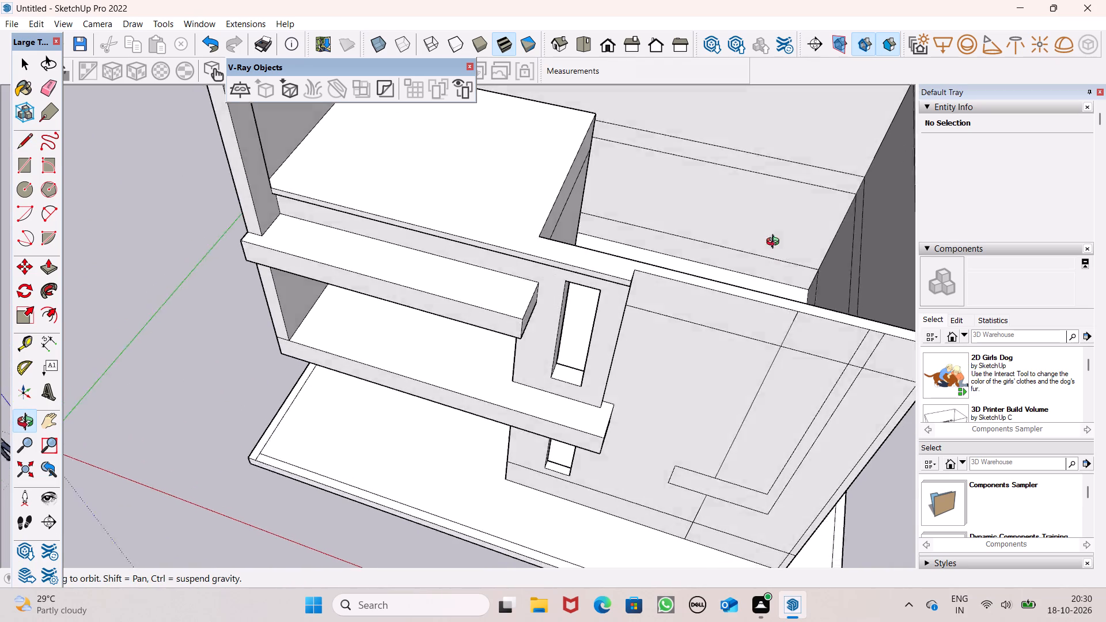
middle_click_drag(775, 243, 786, 158)
scroll(786, 158, "up", 1)
middle_click_drag(735, 235, 694, 248)
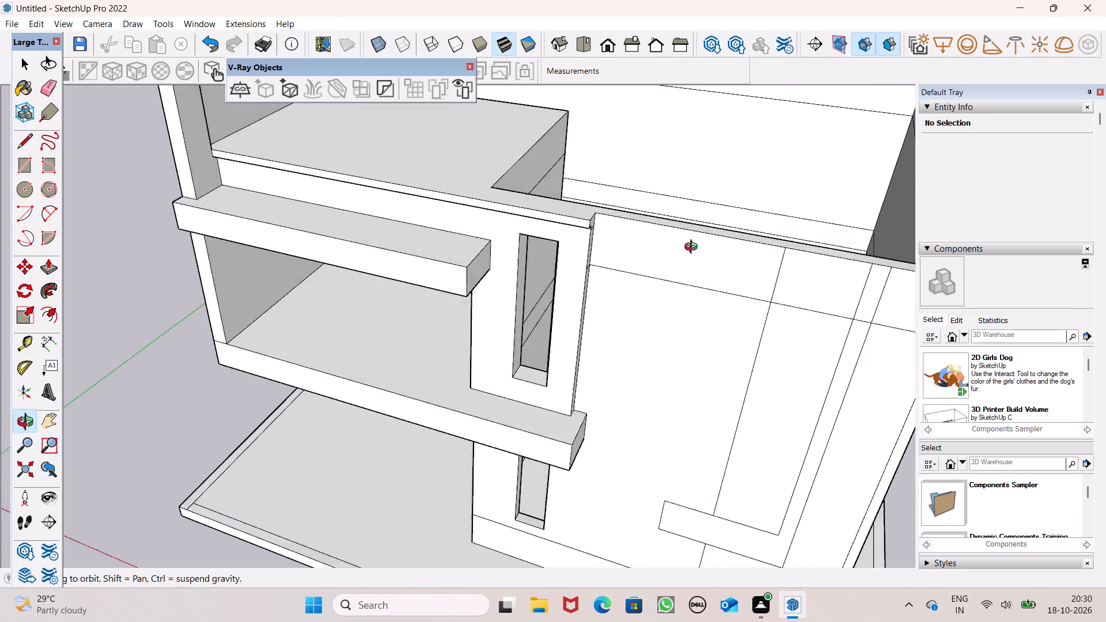
middle_click_drag(694, 248, 709, 292)
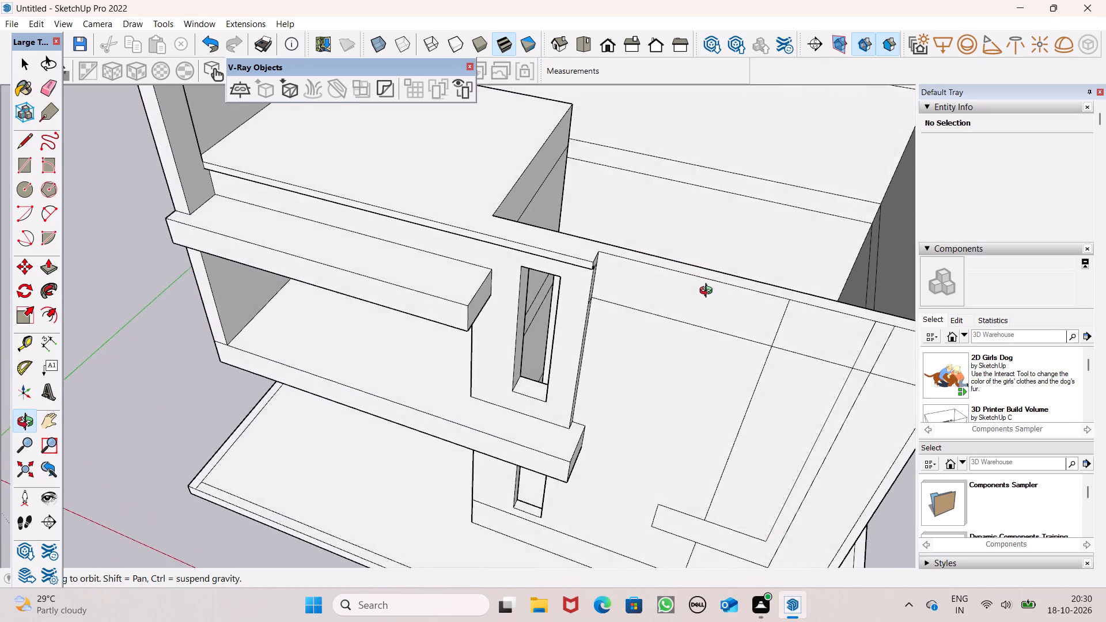
middle_click_drag(709, 292, 704, 368)
scroll(656, 355, "up", 3)
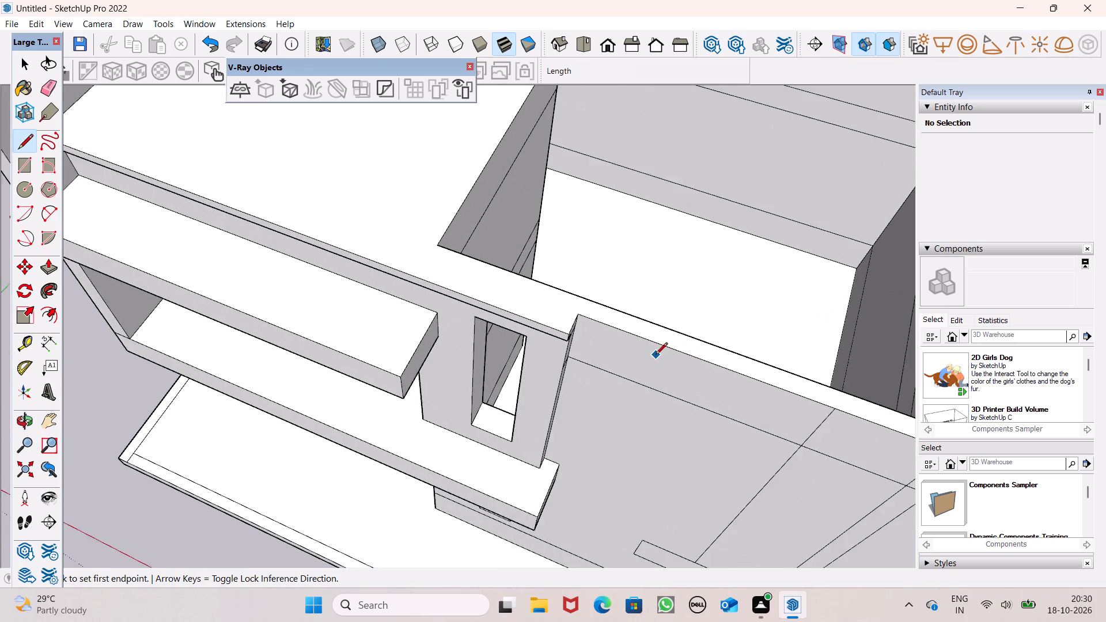
scroll(656, 355, "up", 3)
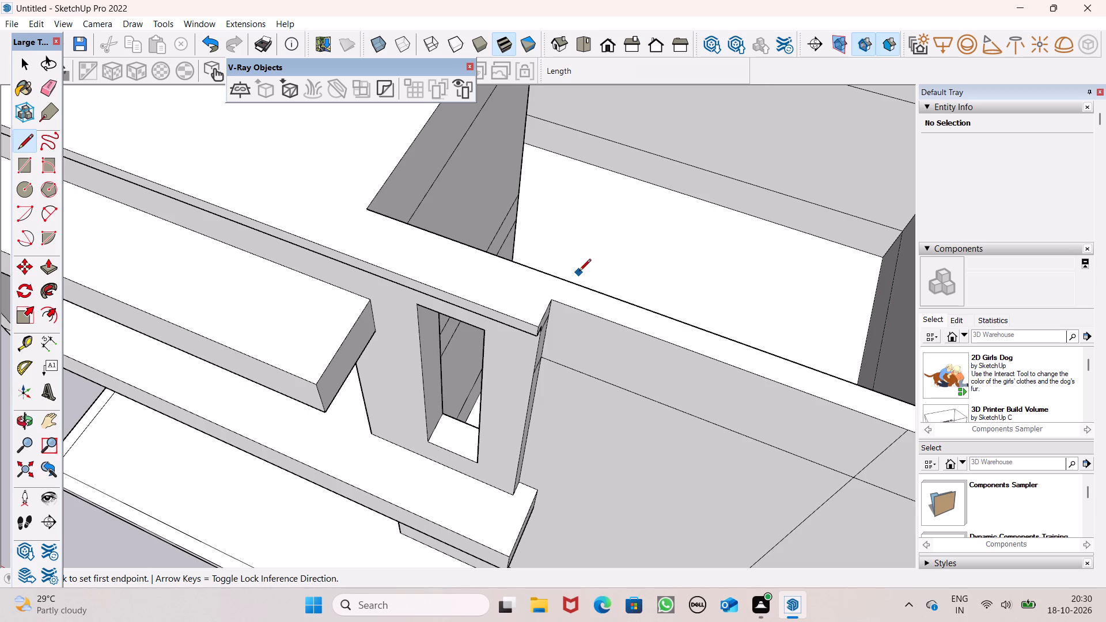
scroll(581, 271, "down", 4)
middle_click_drag(594, 305, 541, 358)
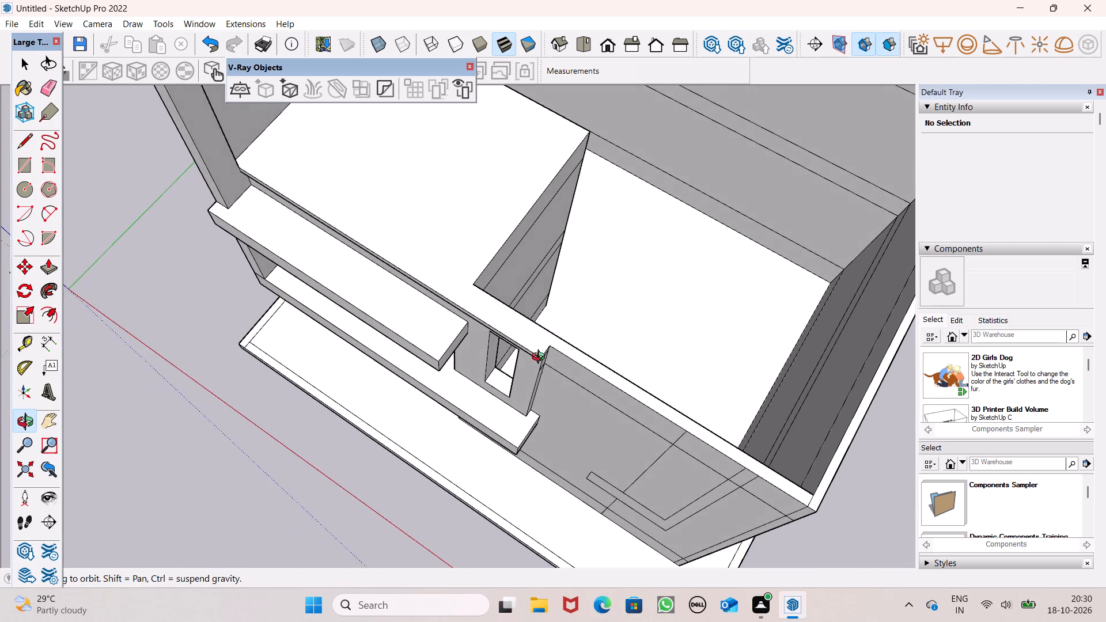
middle_click_drag(541, 358, 643, 342)
scroll(590, 303, "up", 7)
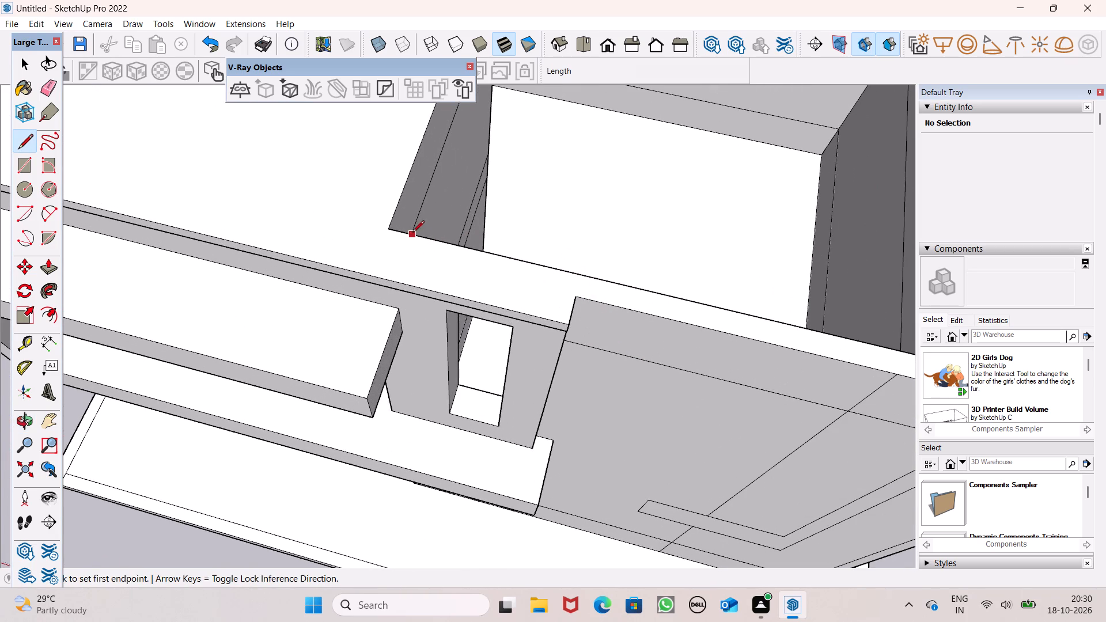
left_click(386, 229)
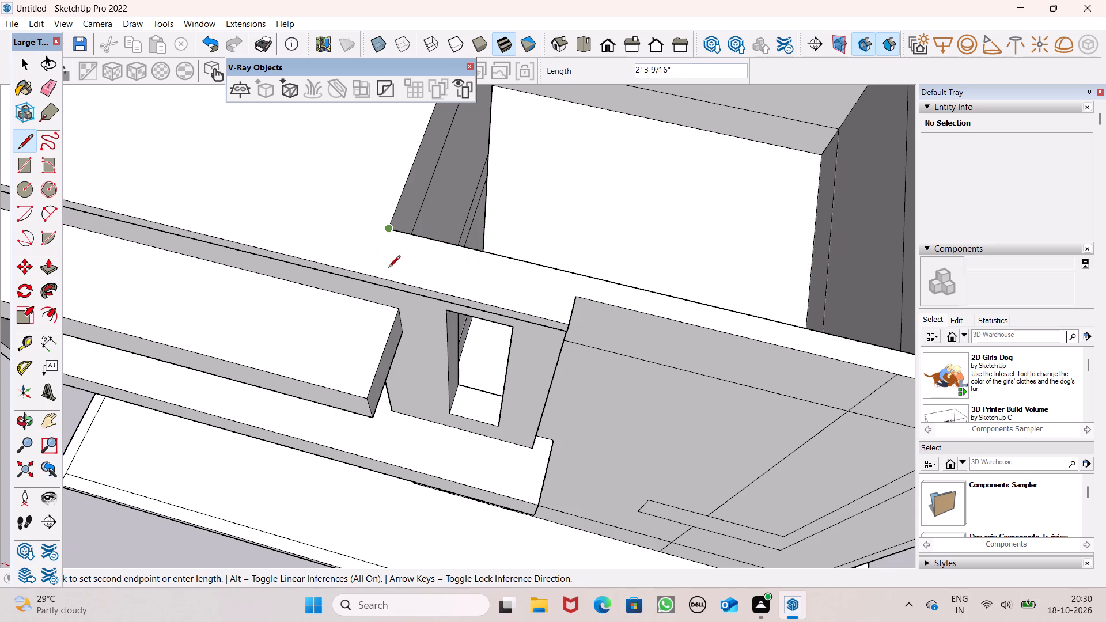
key("space")
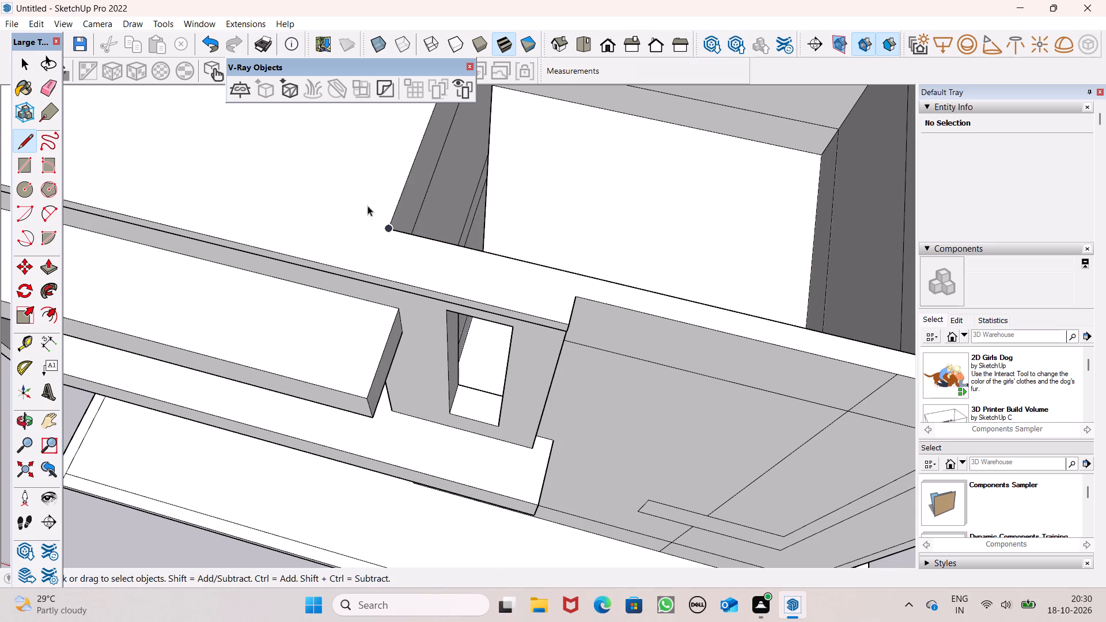
left_click(25, 136)
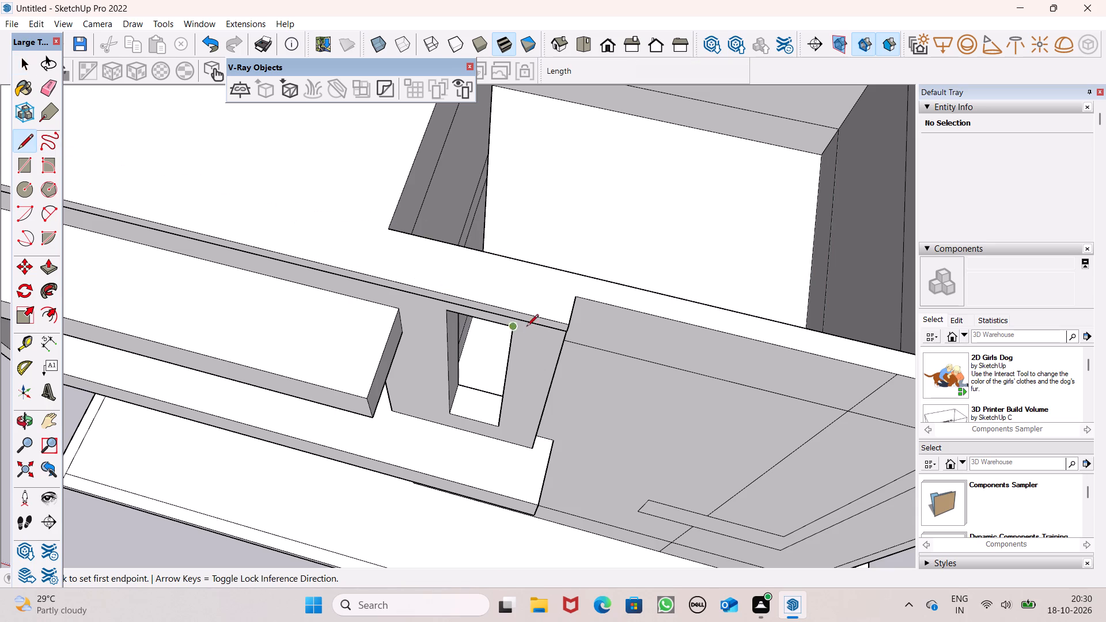
double_click(576, 297)
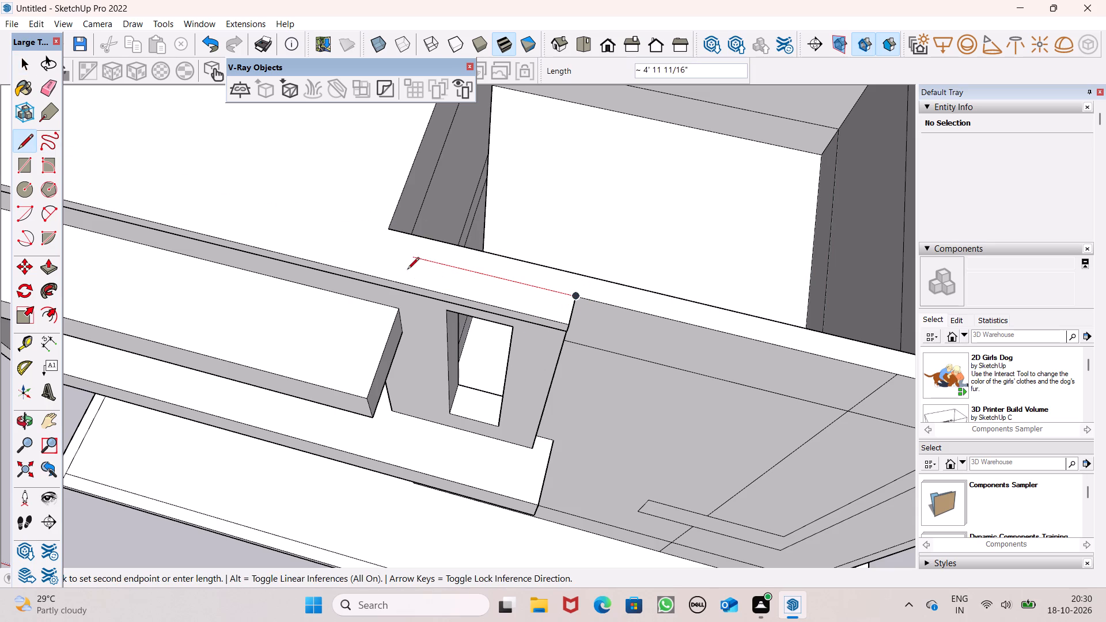
double_click(379, 255)
double_click(384, 229)
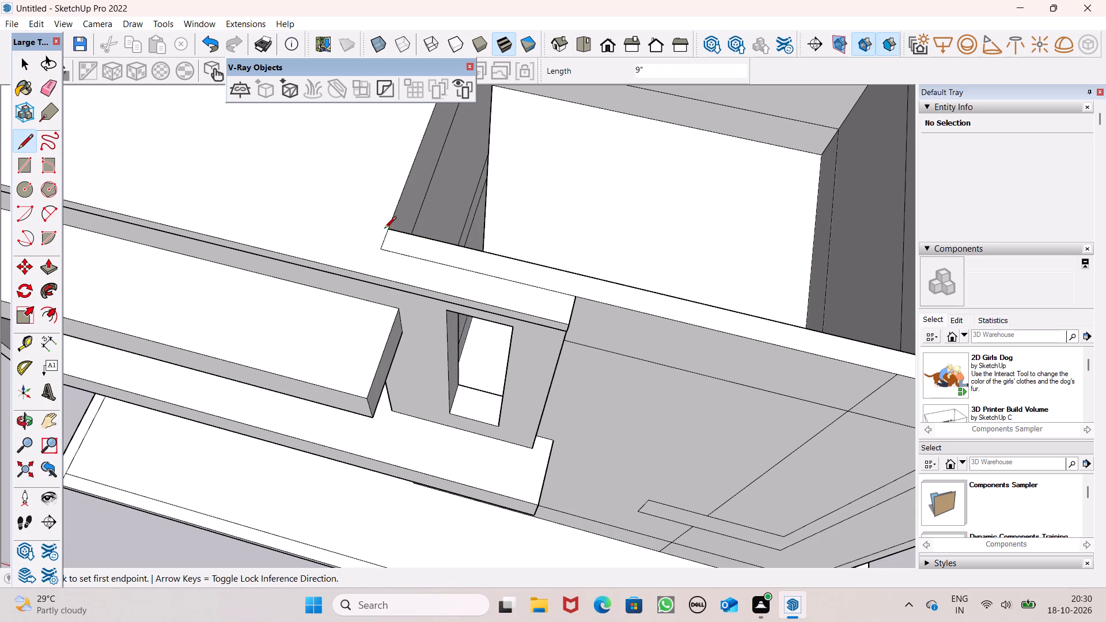
Examine the wall tops, the roof slab's corners and the outer walls from above and around the building.
scroll(320, 271, "down", 5)
scroll(495, 346, "down", 5)
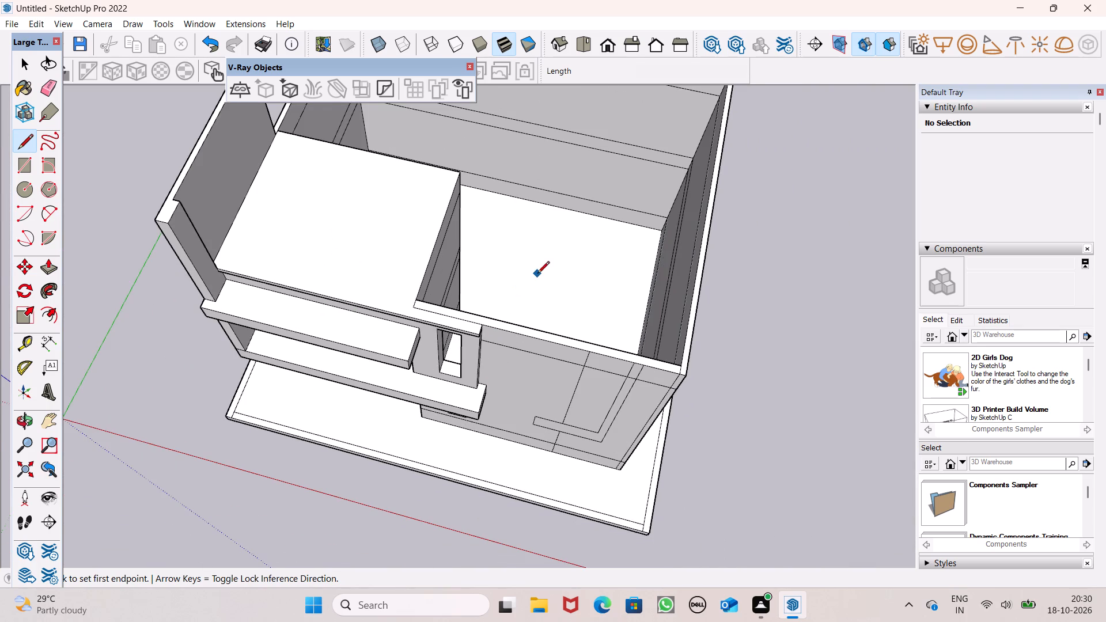
scroll(538, 274, "up", 1)
scroll(459, 388, "down", 2)
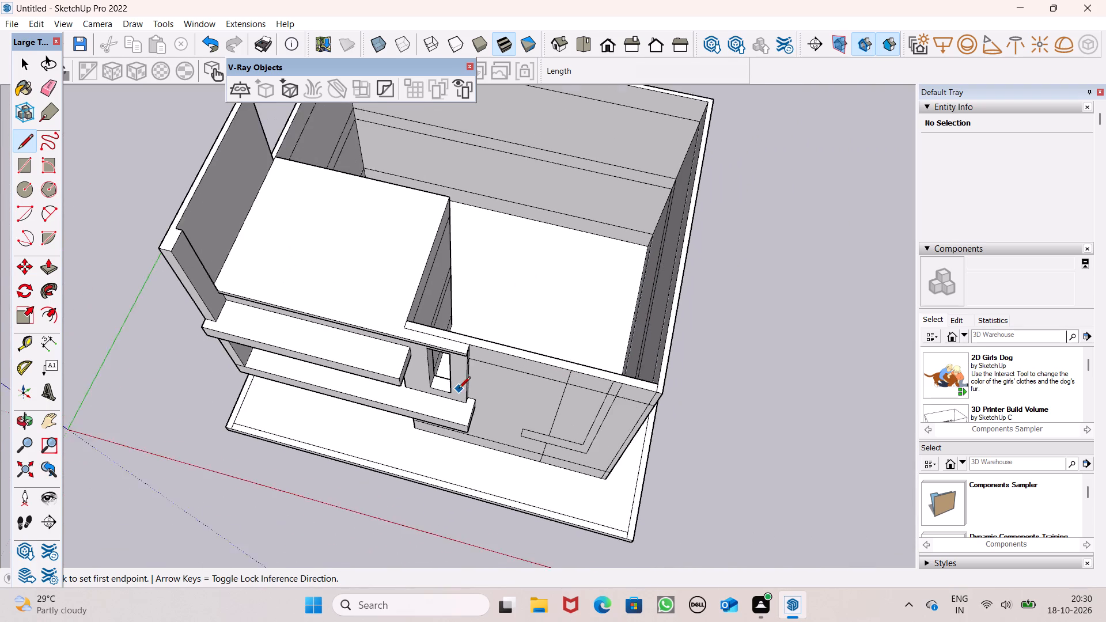
scroll(459, 389, "down", 2)
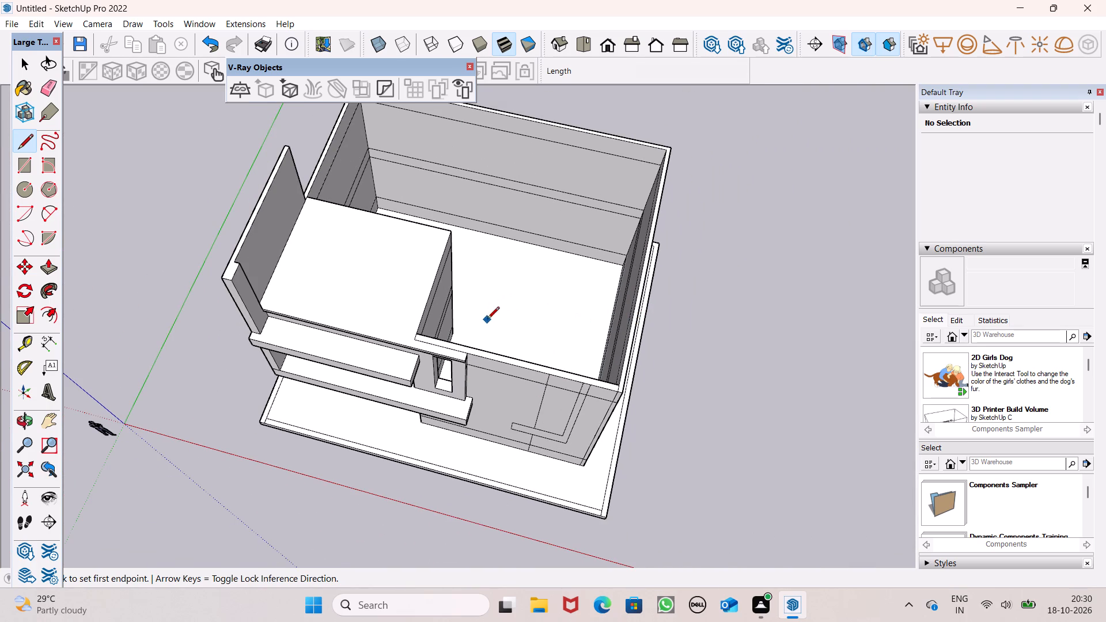
middle_click_drag(486, 332, 34, 380)
middle_click_drag(853, 348, 647, 369)
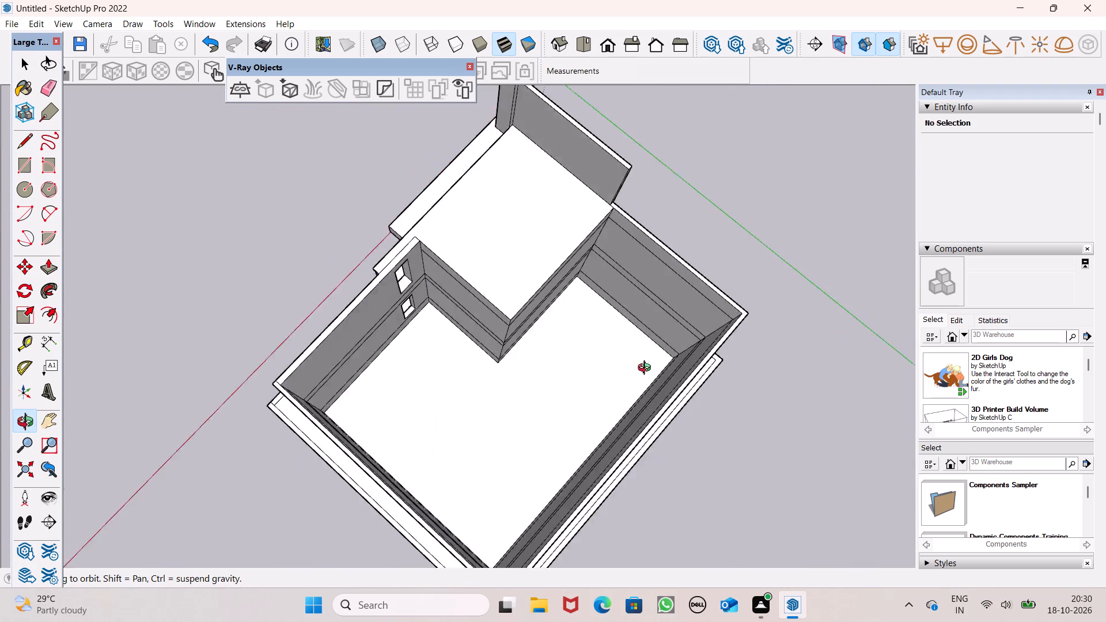
middle_click_drag(647, 369, 512, 355)
scroll(513, 356, "up", 1)
scroll(873, 312, "up", 6)
scroll(577, 293, "up", 7)
middle_click_drag(546, 267, 532, 262)
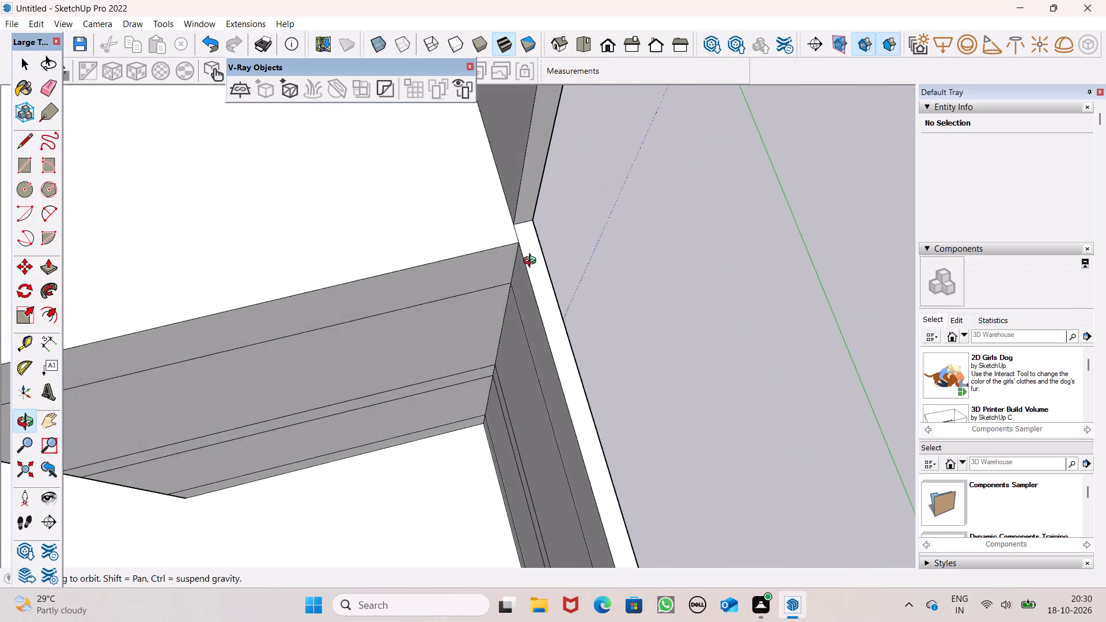
scroll(534, 263, "up", 1)
middle_click_drag(532, 262, 393, 142)
scroll(721, 197, "down", 4)
middle_click_drag(706, 213, 590, 196)
scroll(551, 172, "up", 6)
scroll(602, 191, "down", 4)
scroll(659, 206, "down", 4)
middle_click_drag(627, 249, 987, 193)
scroll(526, 320, "up", 1)
middle_click_drag(526, 331, 739, 292)
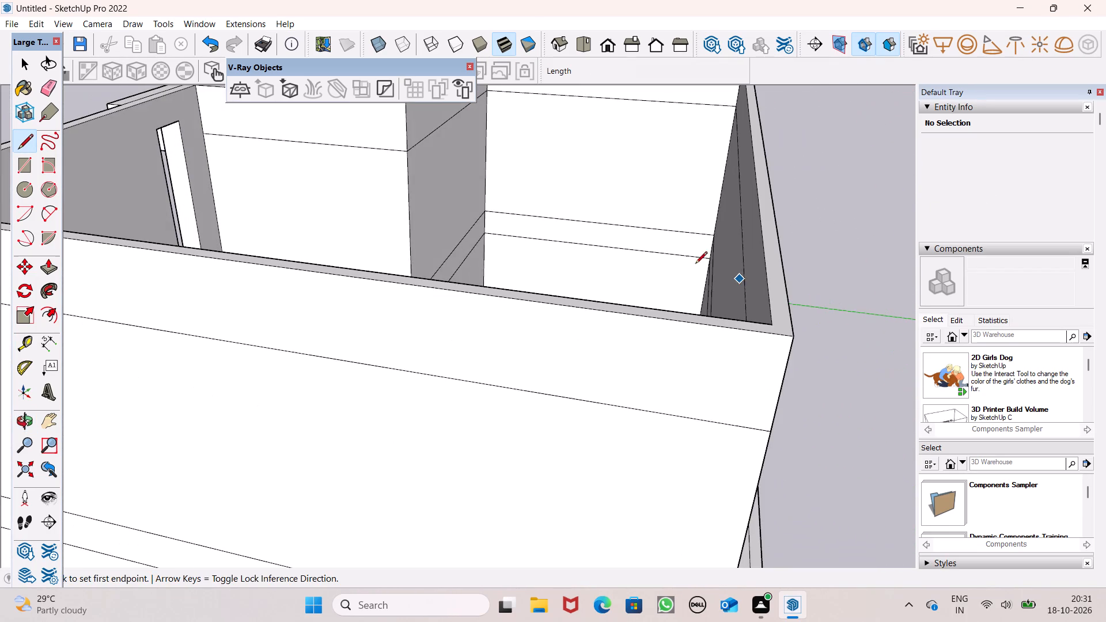
scroll(526, 271, "down", 2)
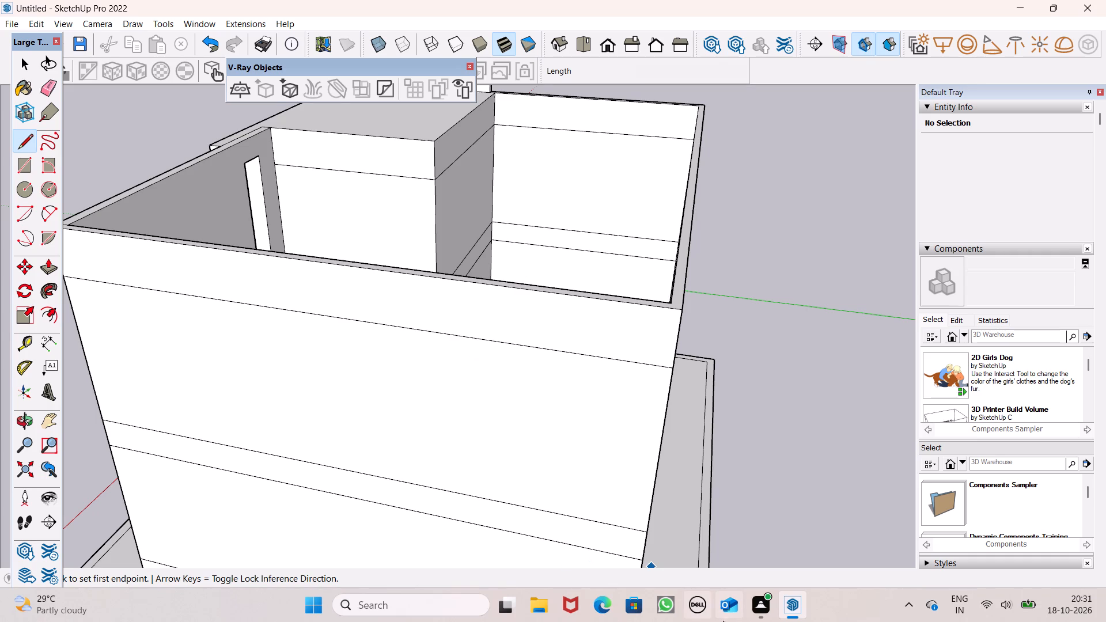
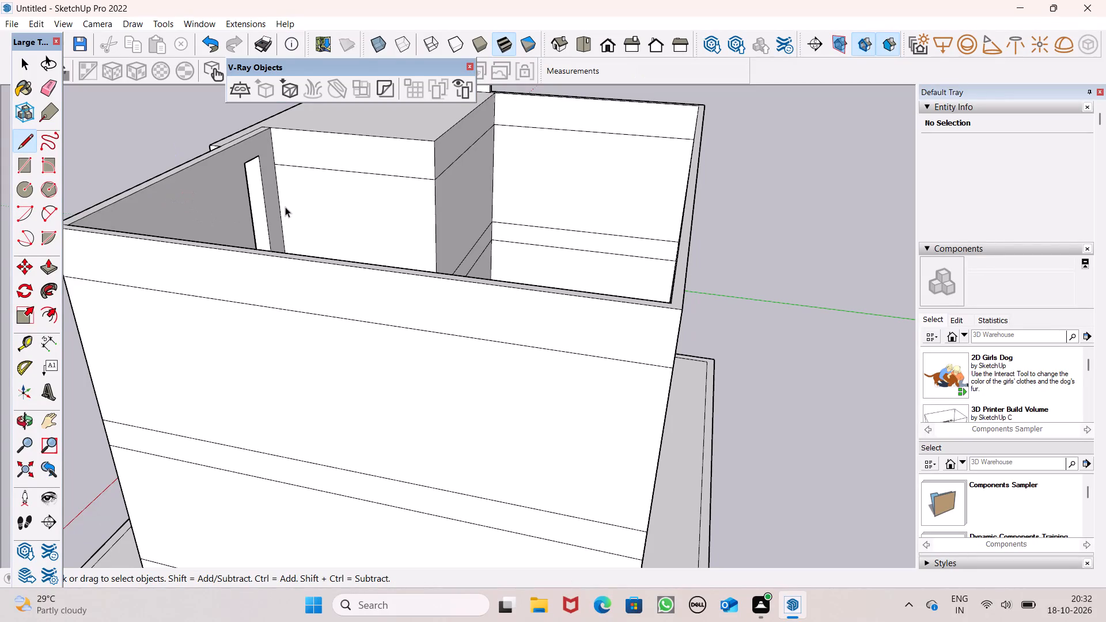
Examine the open-topped walls, roof slab and front facade from above and around the building.
middle_click_drag(422, 223, 242, 369)
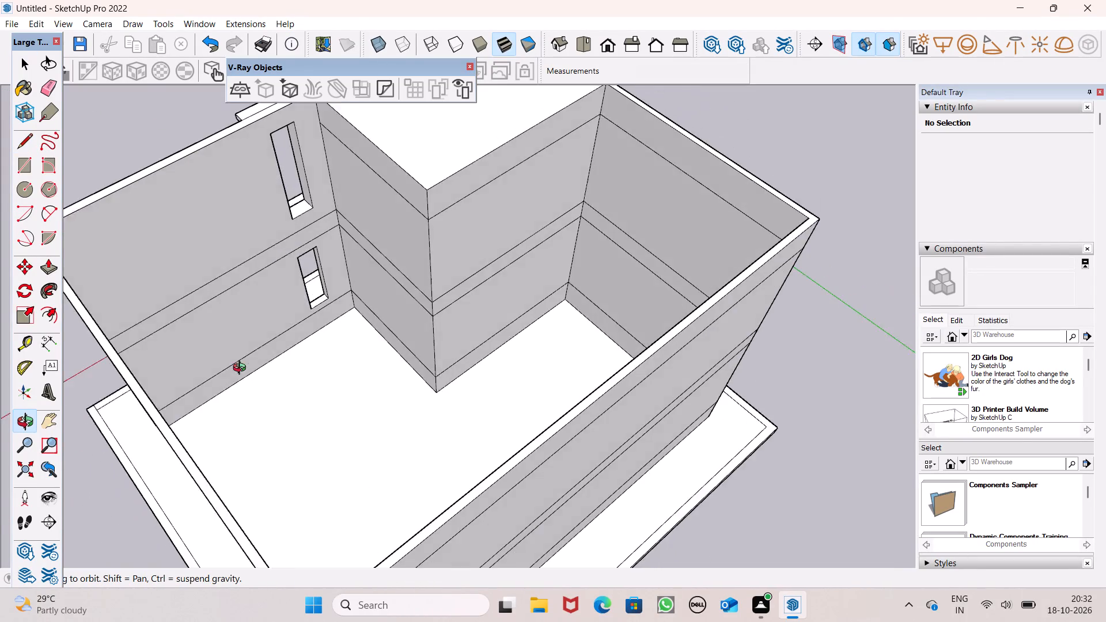
middle_click_drag(242, 369, 517, 325)
scroll(420, 242, "down", 4)
middle_click_drag(372, 280, 721, 227)
scroll(721, 227, "up", 1)
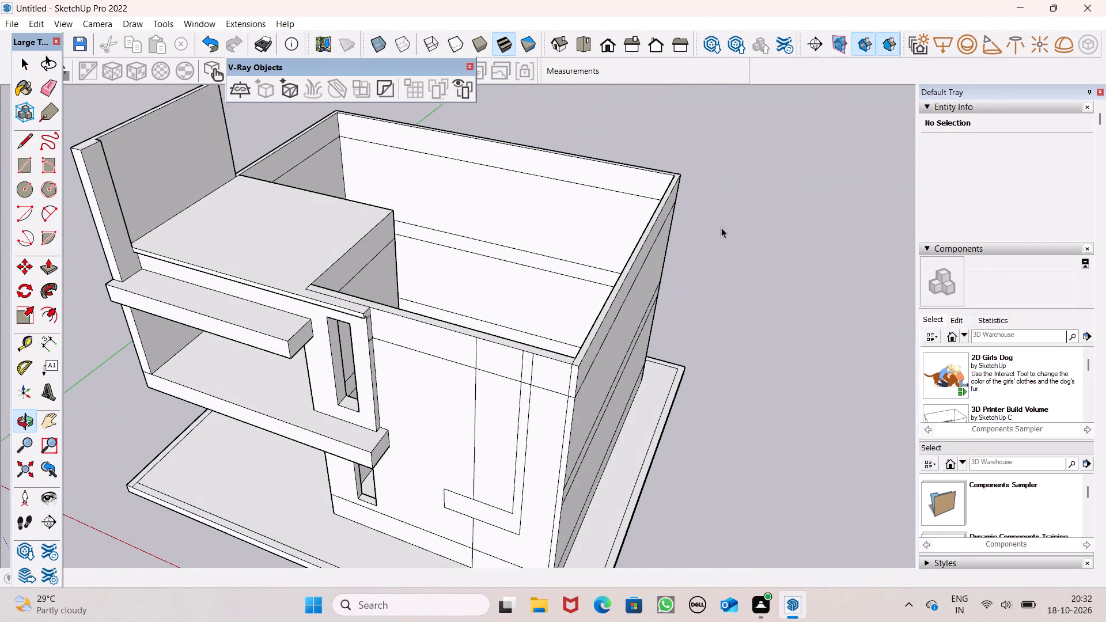
middle_click_drag(391, 263, 62, 326)
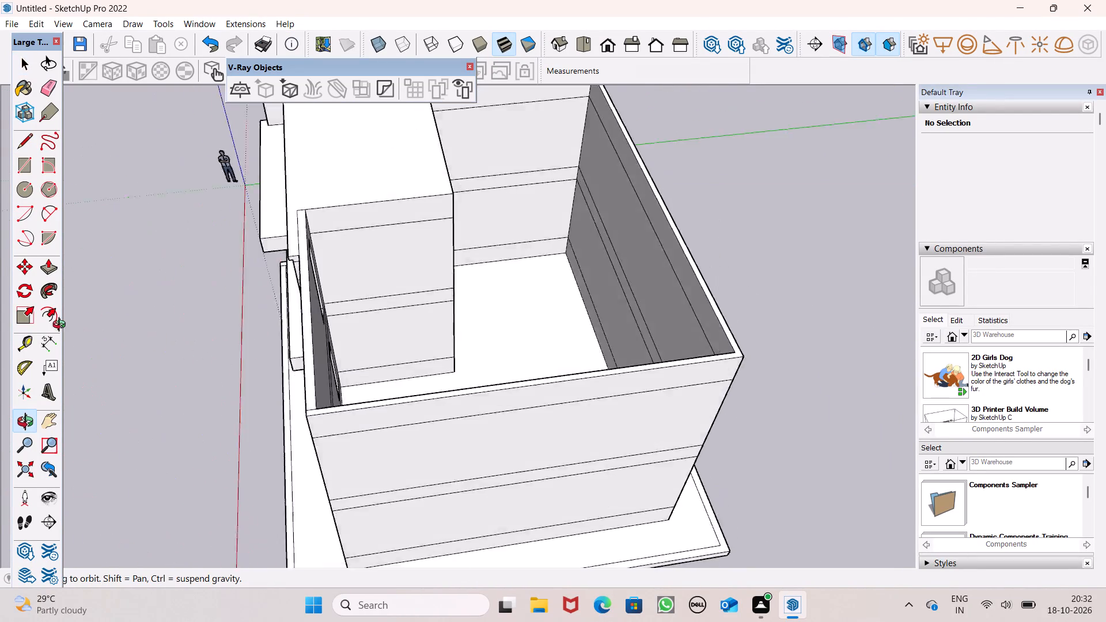
middle_click_drag(62, 326, 290, 311)
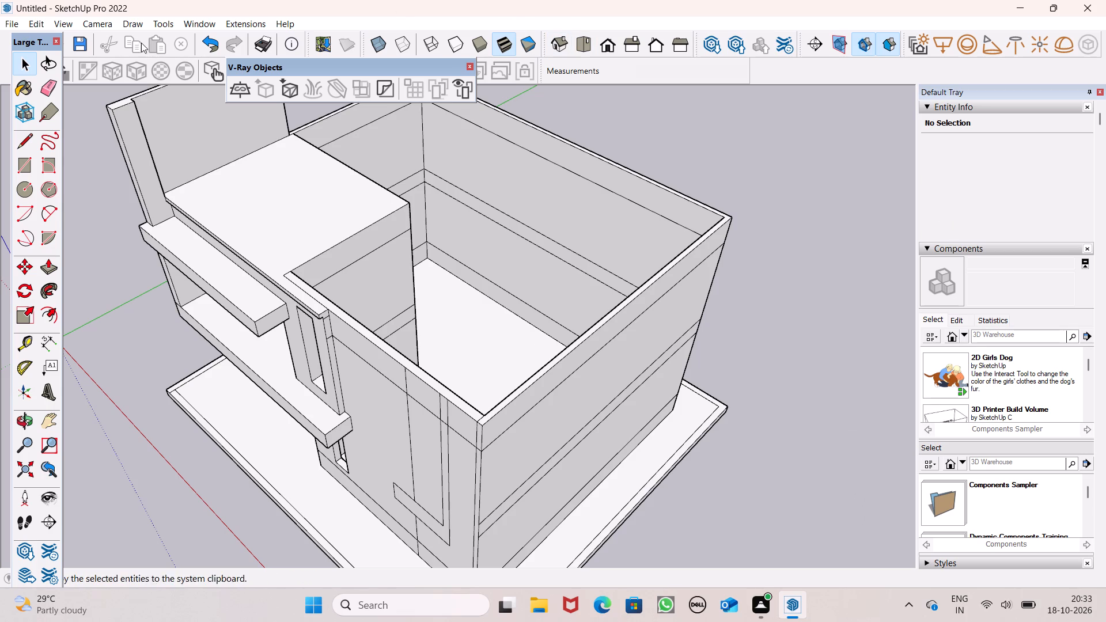
left_click(20, 142)
scroll(510, 264, "down", 3)
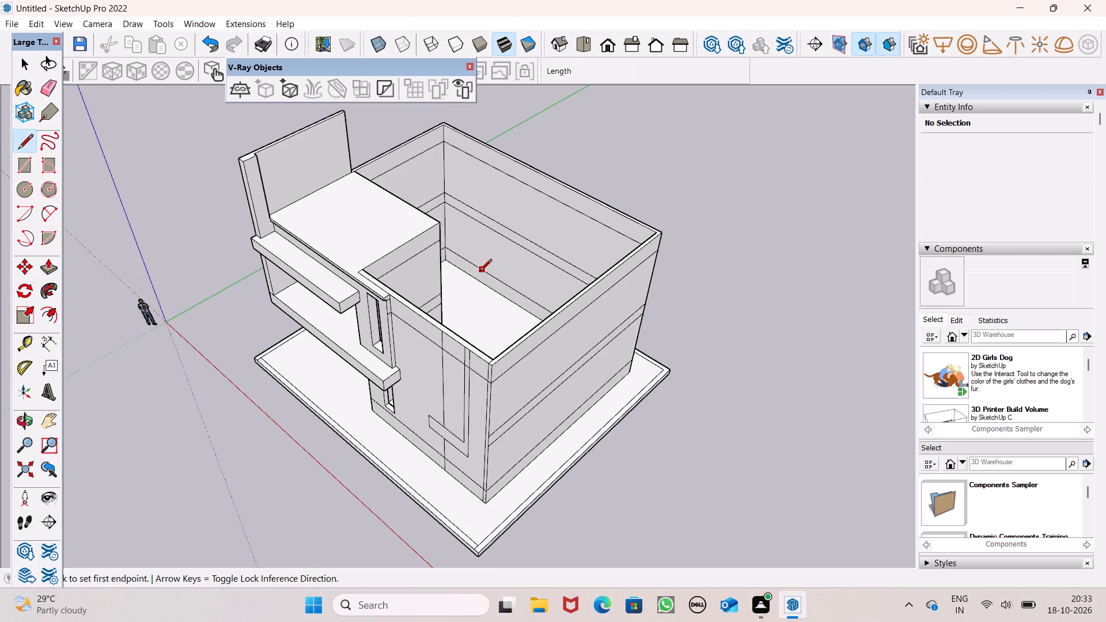
middle_click_drag(474, 279, 659, 252)
scroll(470, 285, "up", 1)
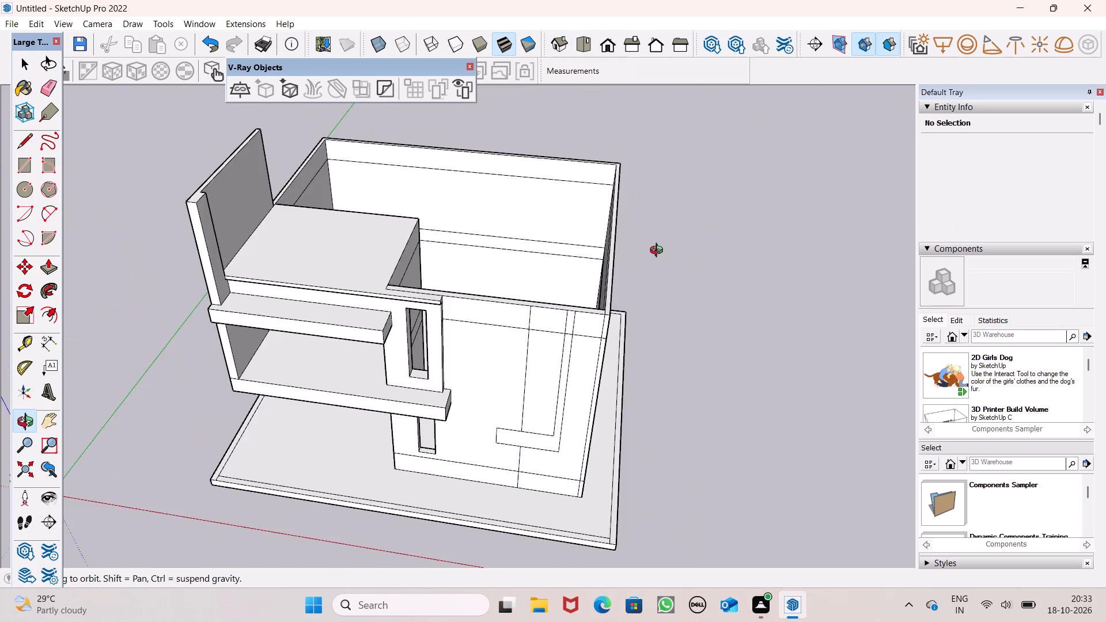
middle_click_drag(659, 252, 758, 228)
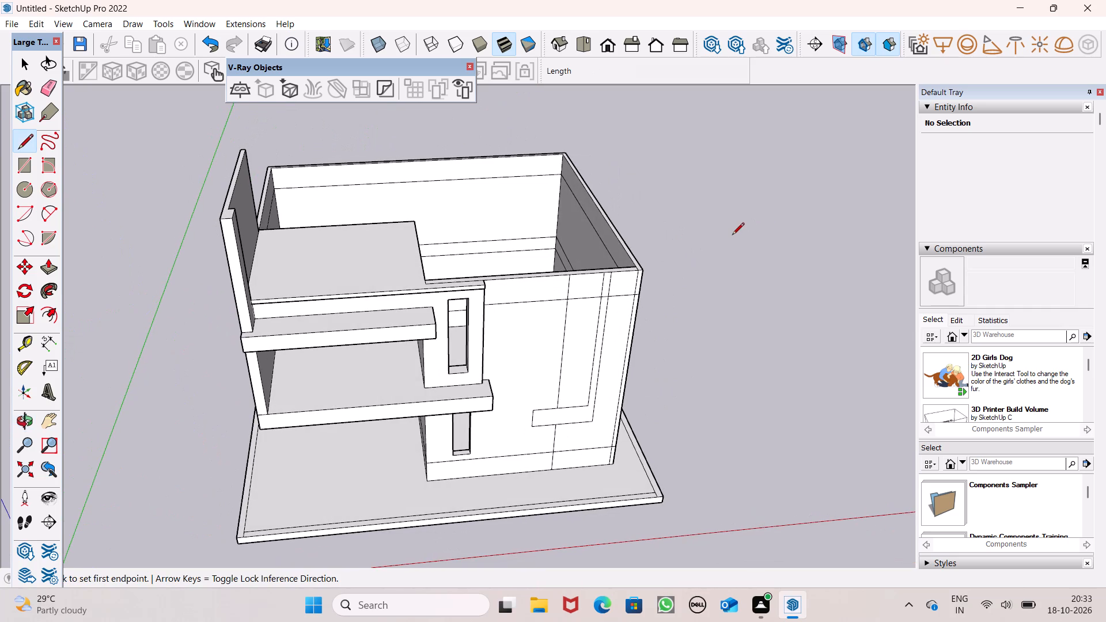
scroll(725, 261, "down", 2)
middle_click_drag(665, 285, 596, 301)
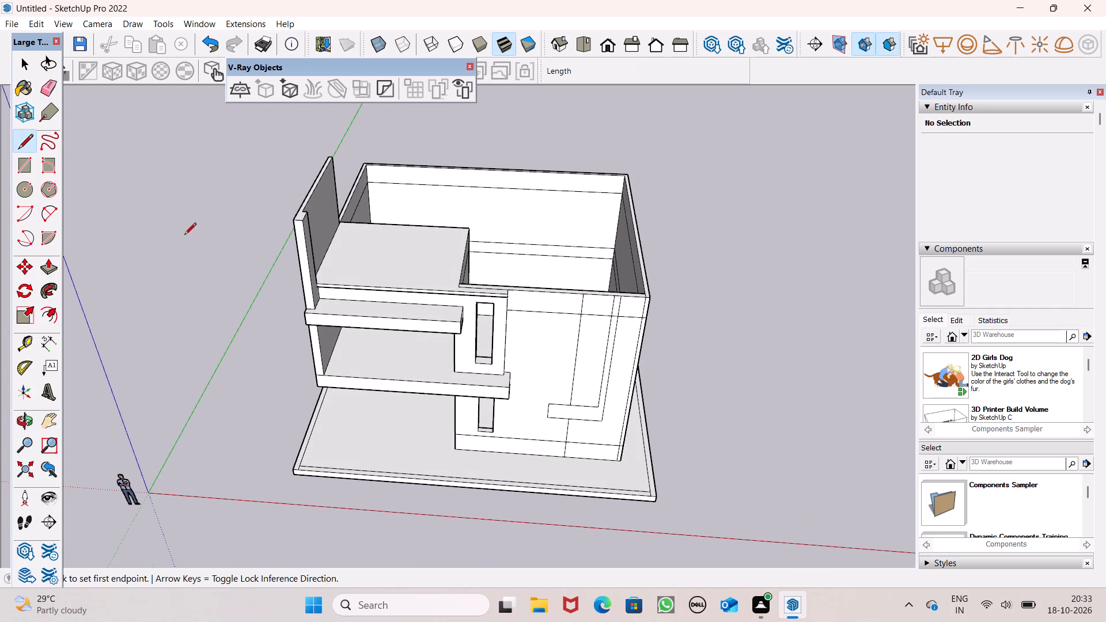
Push/Pull the narrow top face of the front wall, next to the roof slab, up by 10'.
left_click(43, 273)
scroll(509, 233, "up", 1)
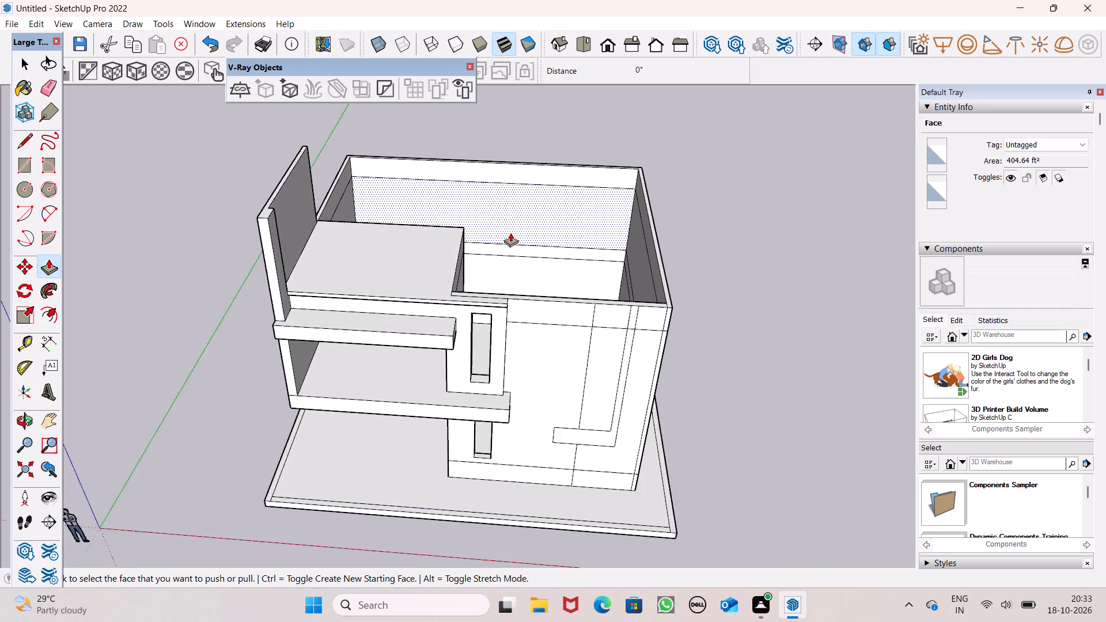
scroll(510, 233, "up", 3)
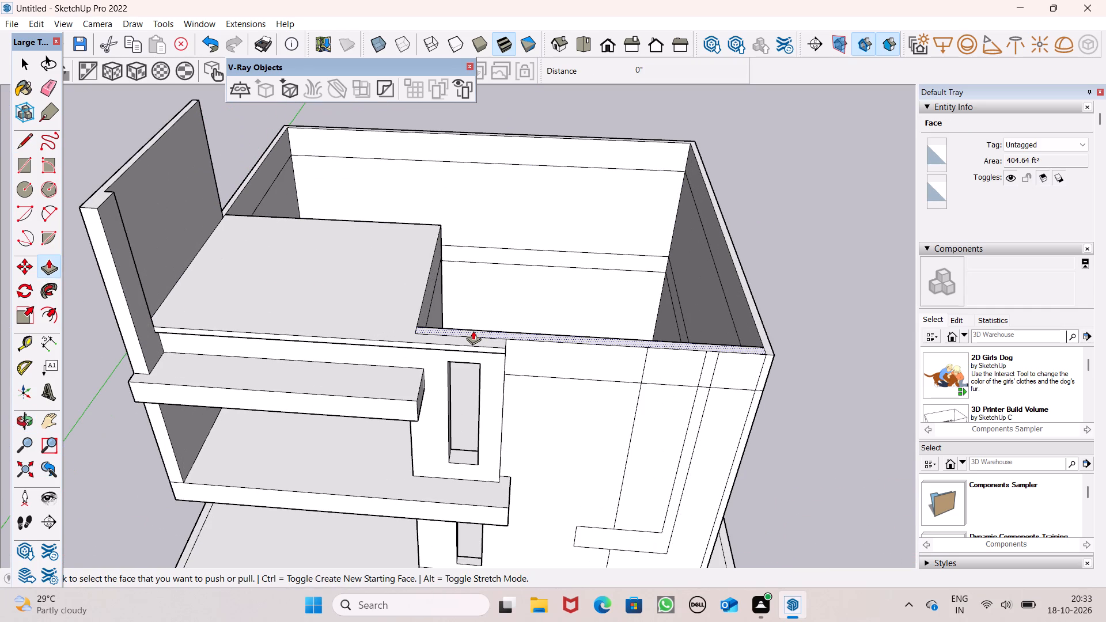
left_click_drag(473, 331, 464, 247)
key("1")
type("0'")
key("Return")
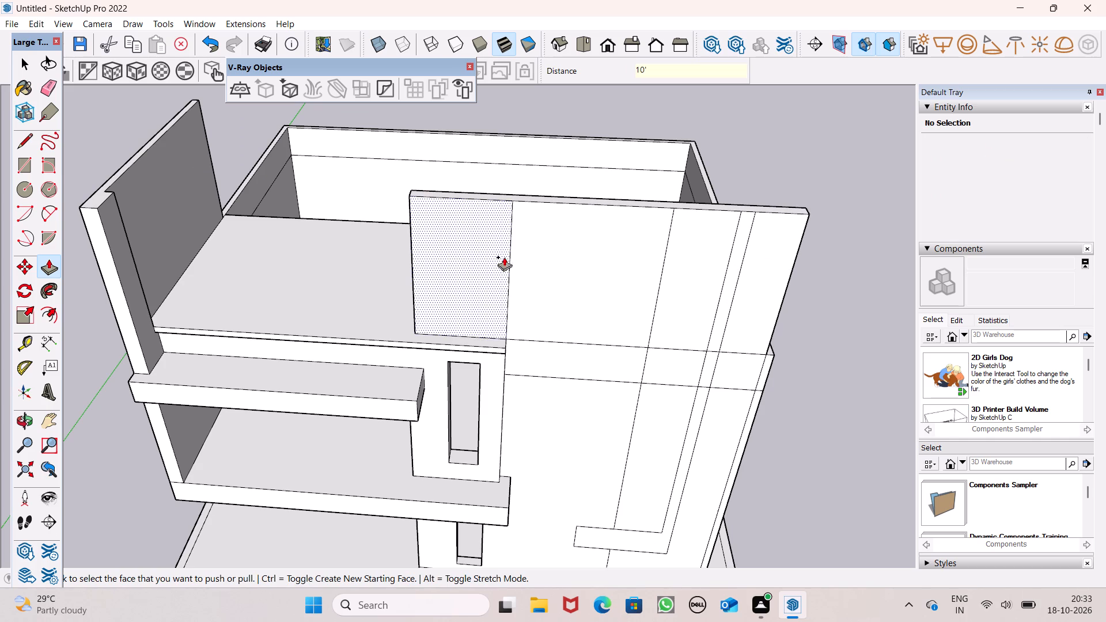
Push the raised front wall's top face down with a new starting face, first about 2' 11" and again about 4' 1".
scroll(687, 243, "down", 1)
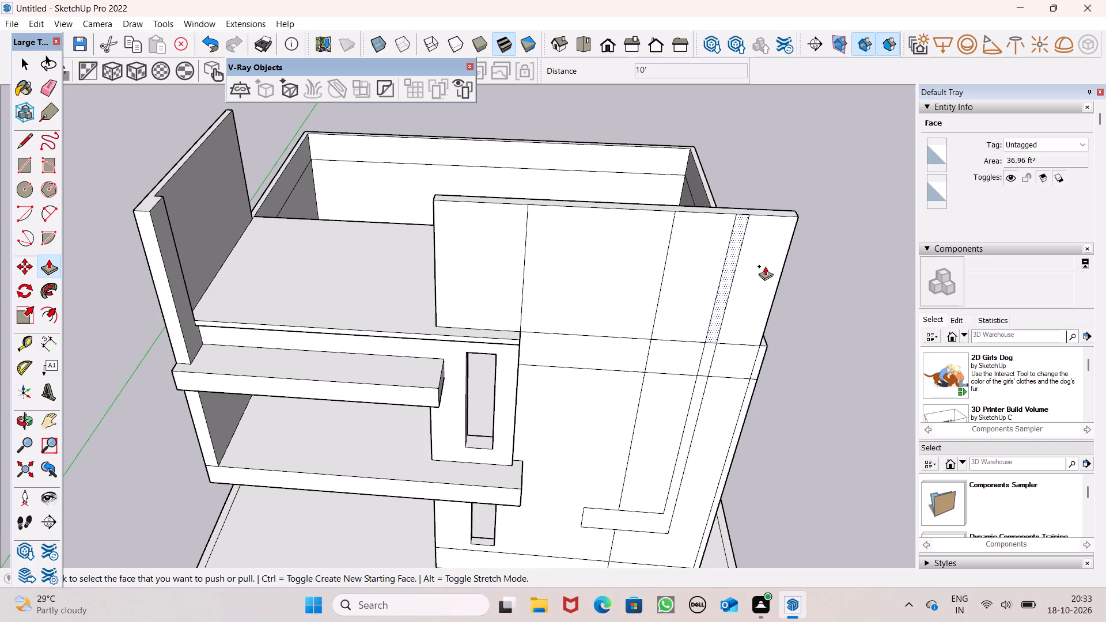
middle_click_drag(756, 275, 760, 293)
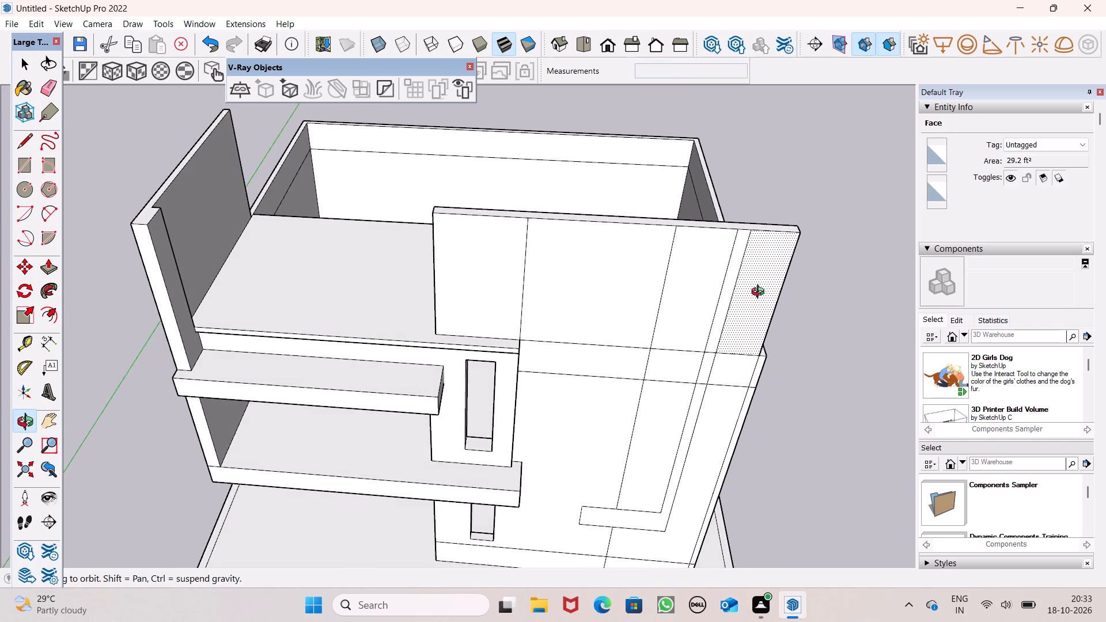
middle_click_drag(760, 293, 770, 295)
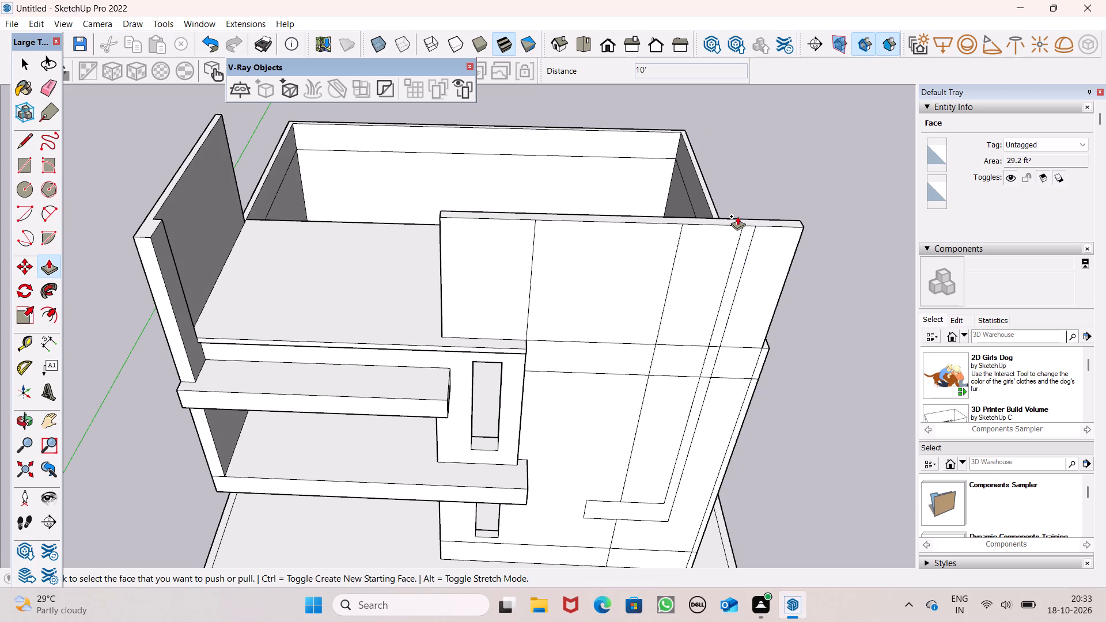
middle_click_drag(728, 266, 716, 247)
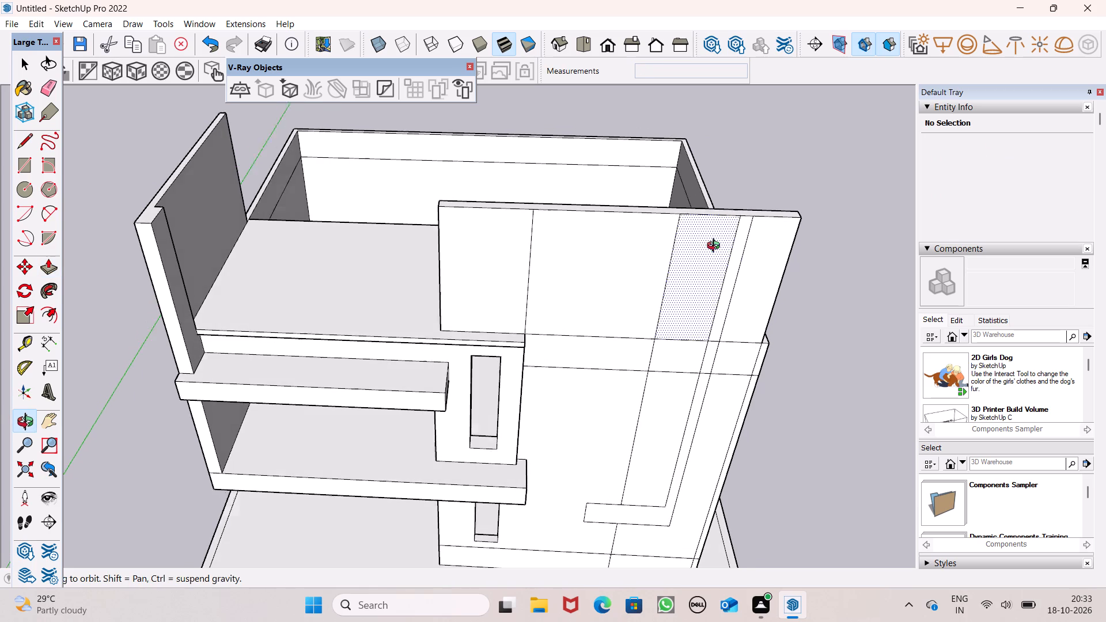
middle_click_drag(716, 247, 715, 244)
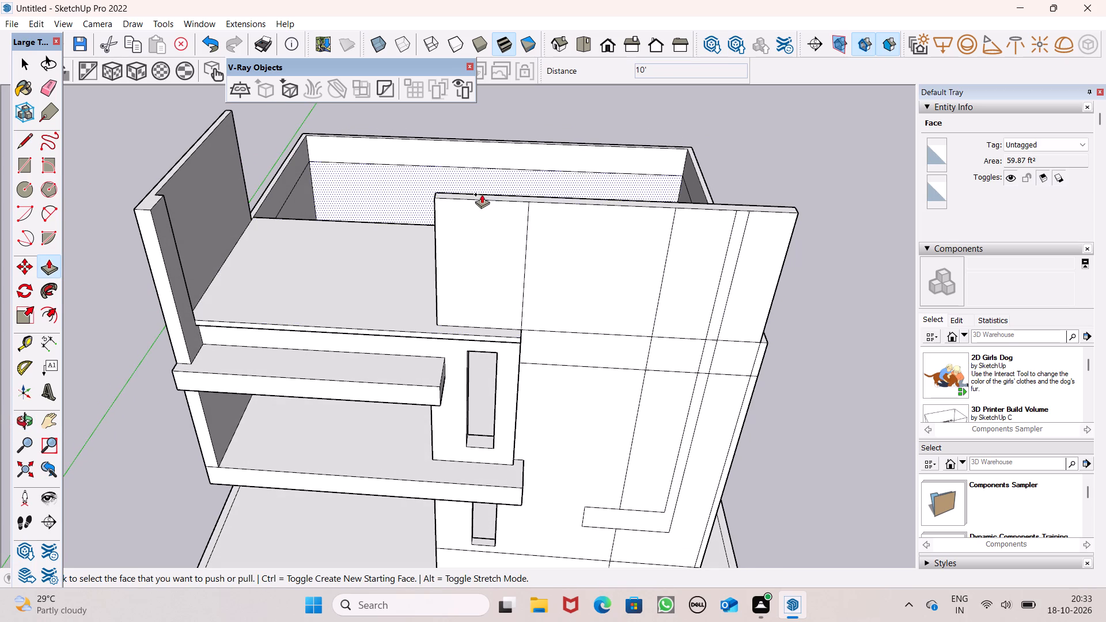
left_click_drag(482, 197, 474, 229)
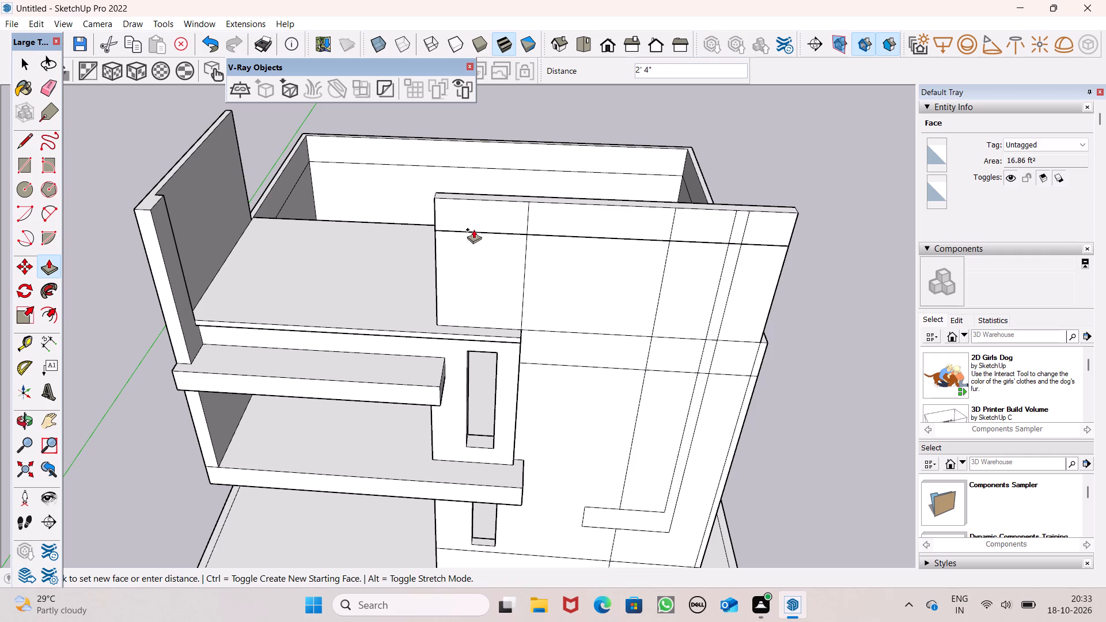
left_click_drag(474, 229, 473, 230)
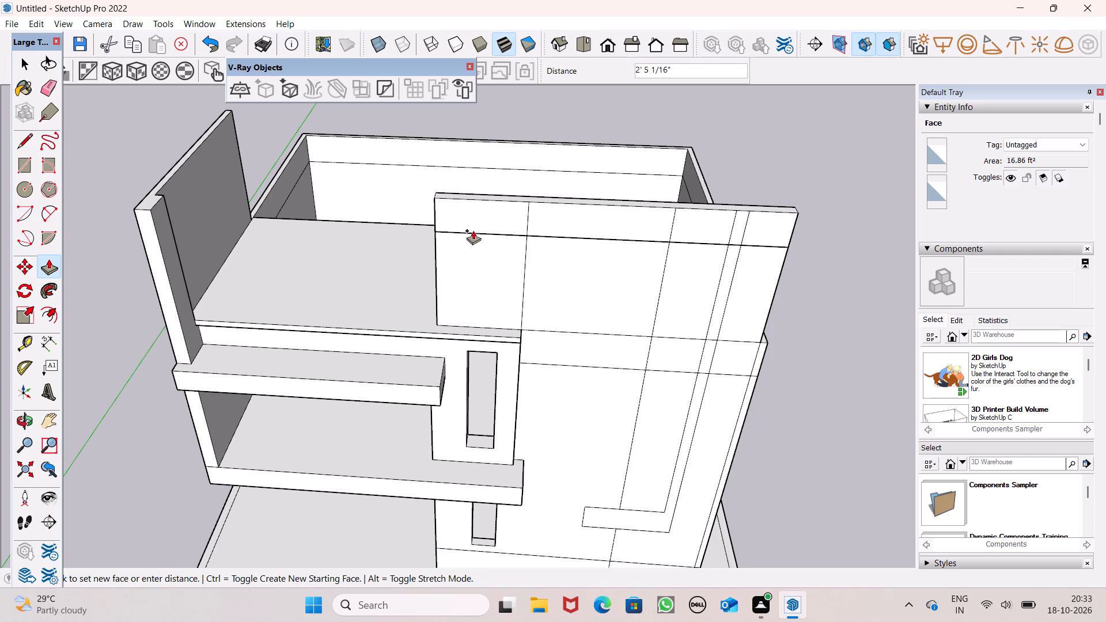
left_click_drag(473, 230, 473, 233)
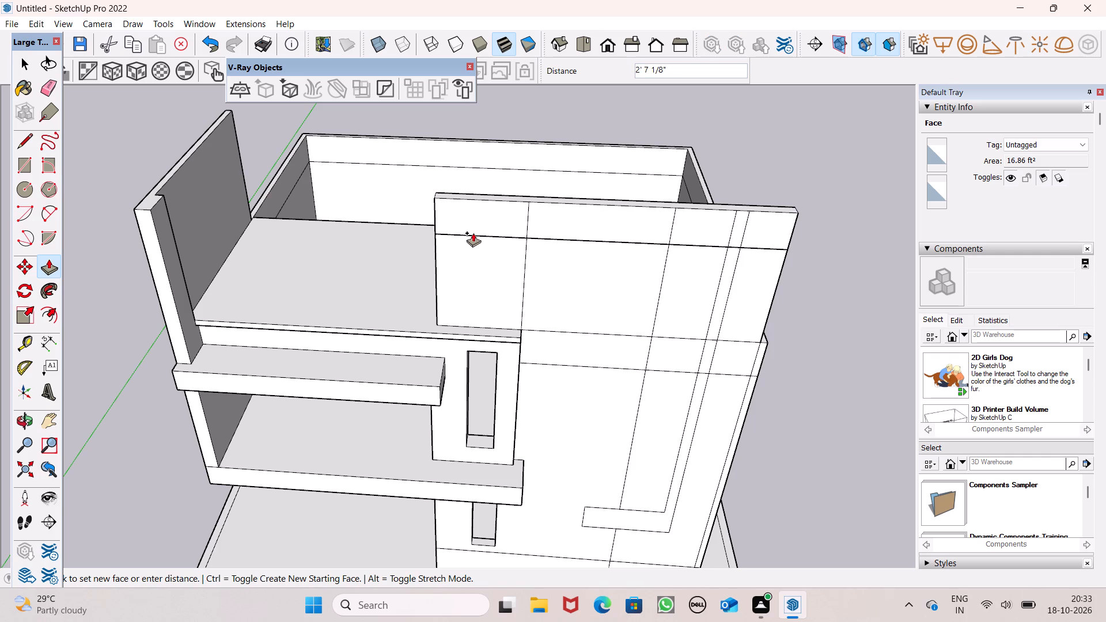
left_click_drag(473, 233, 474, 236)
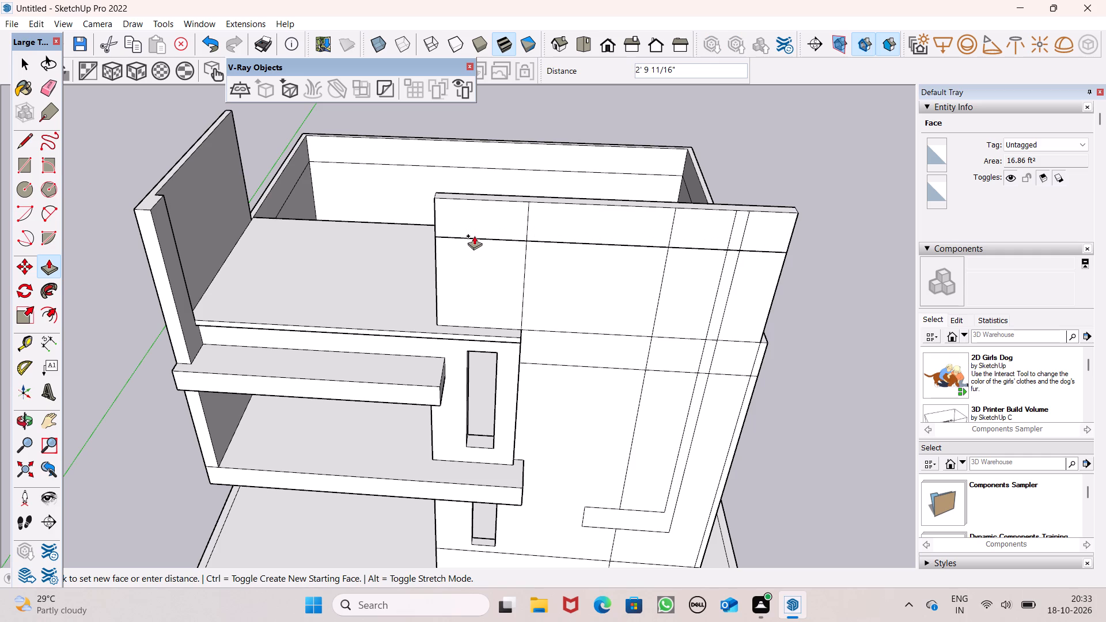
left_click_drag(474, 236, 474, 237)
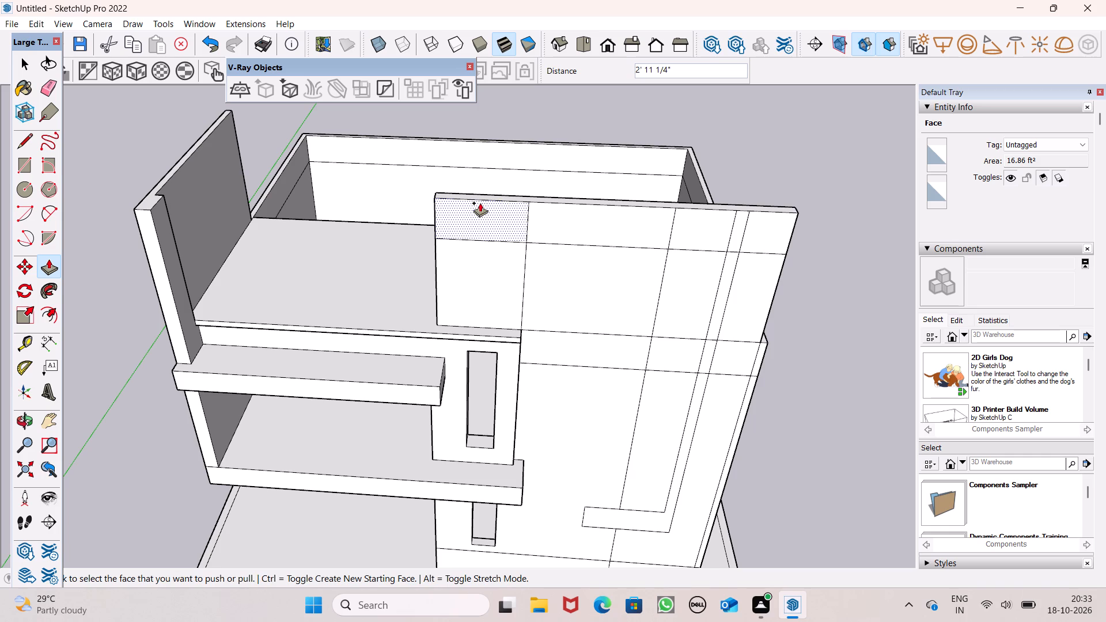
left_click_drag(483, 198, 468, 246)
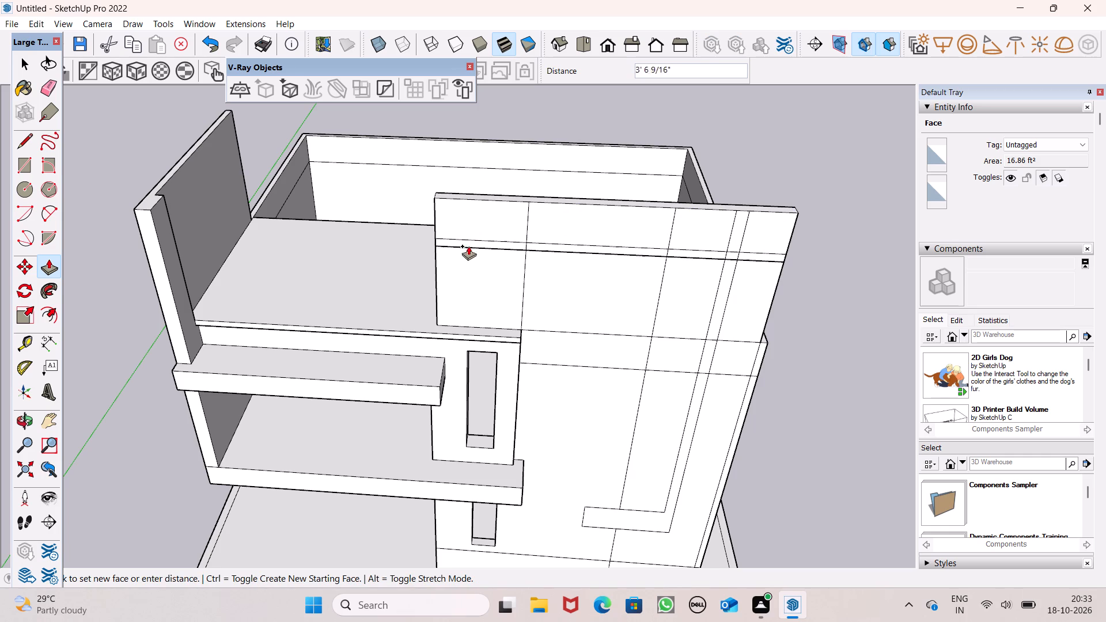
left_click_drag(468, 246, 465, 253)
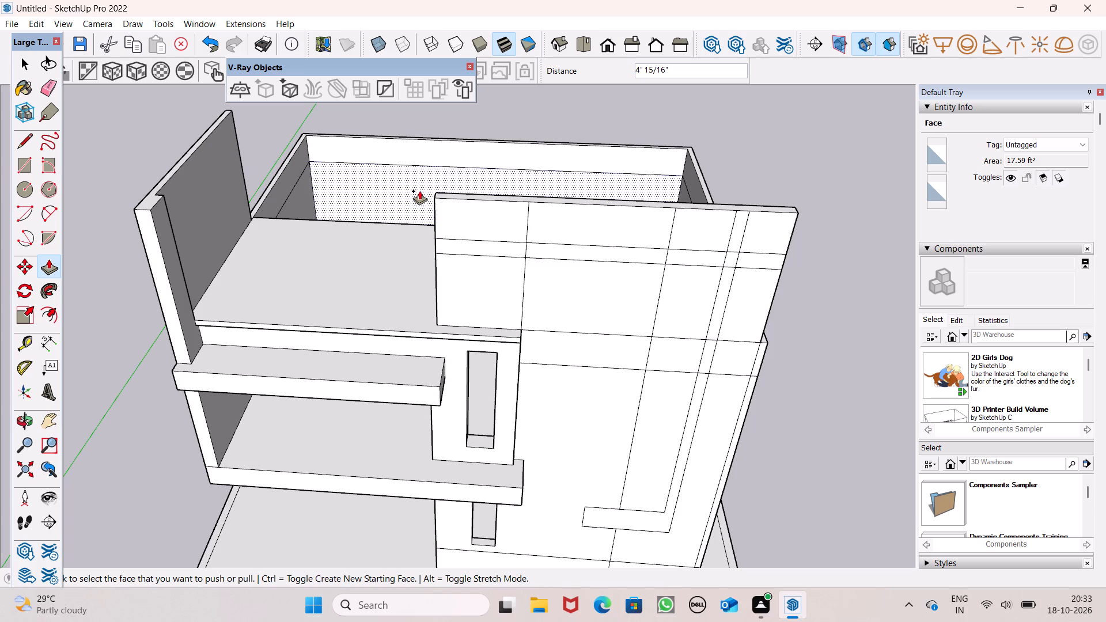
Draw a 9" line across the raised front wall's top face from the upper end of the middle vertical seam.
middle_click_drag(808, 221, 794, 241)
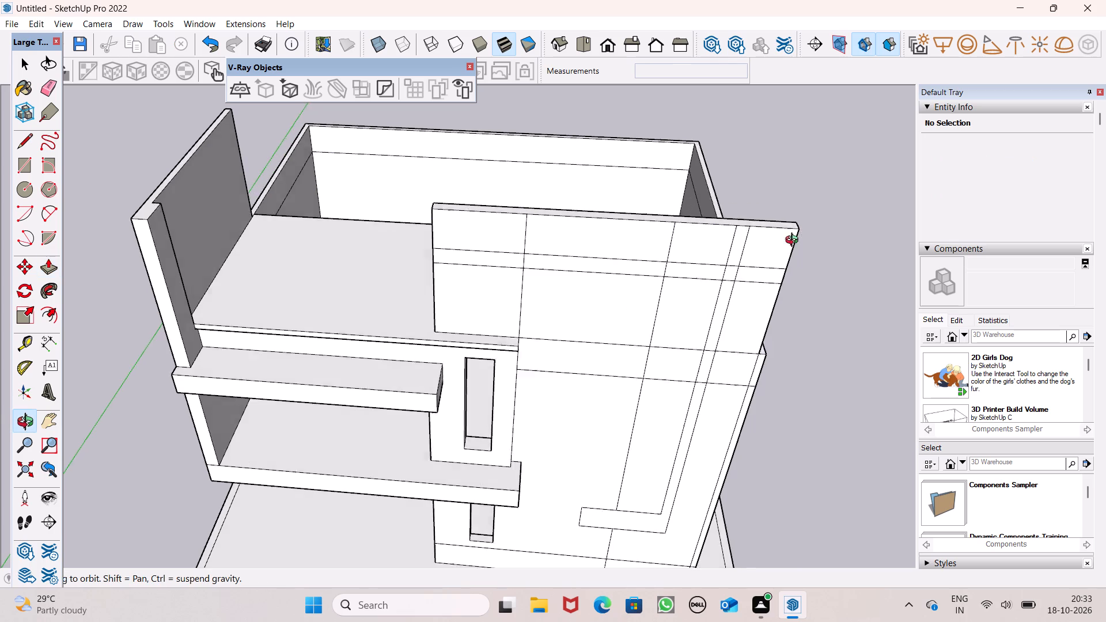
middle_click_drag(794, 241, 697, 191)
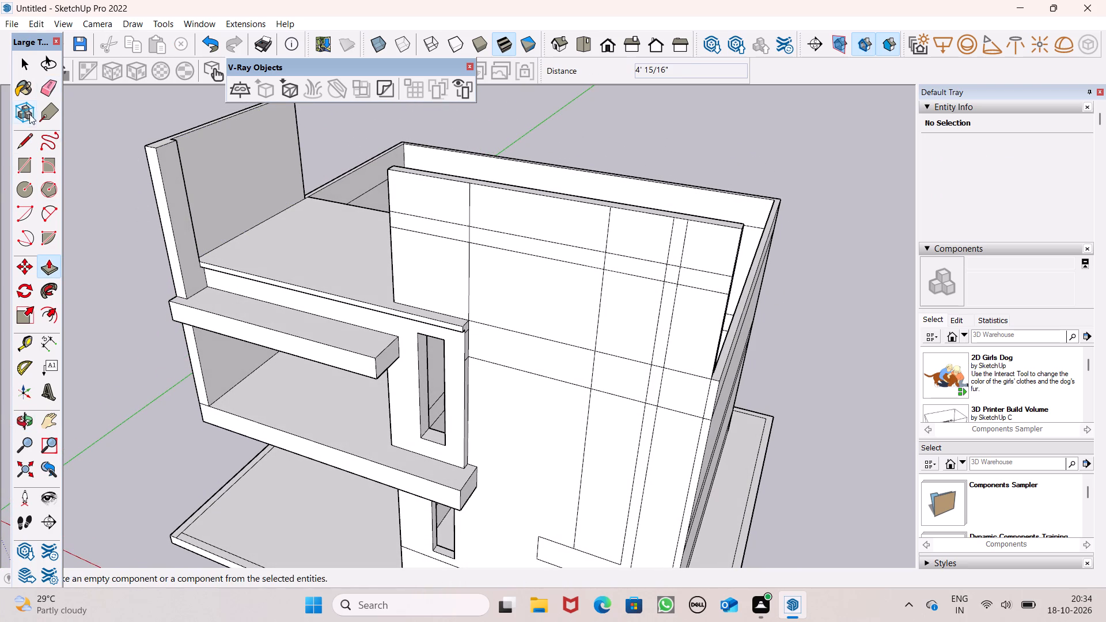
left_click(21, 138)
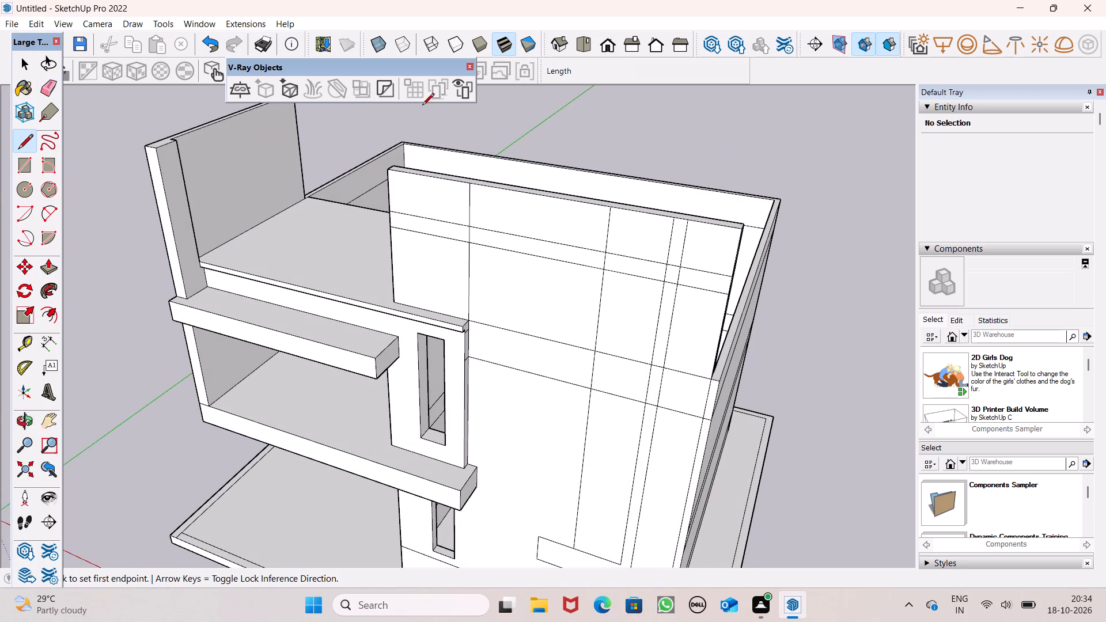
middle_click_drag(659, 260, 659, 284)
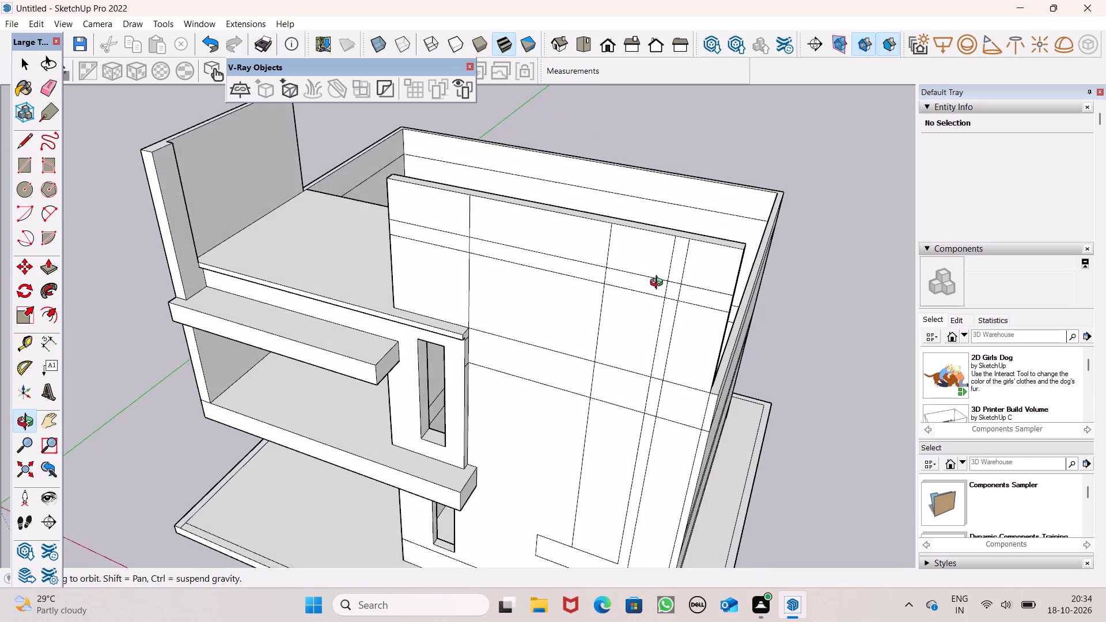
middle_click_drag(659, 284, 652, 299)
scroll(603, 253, "up", 9)
middle_click_drag(632, 241, 640, 283)
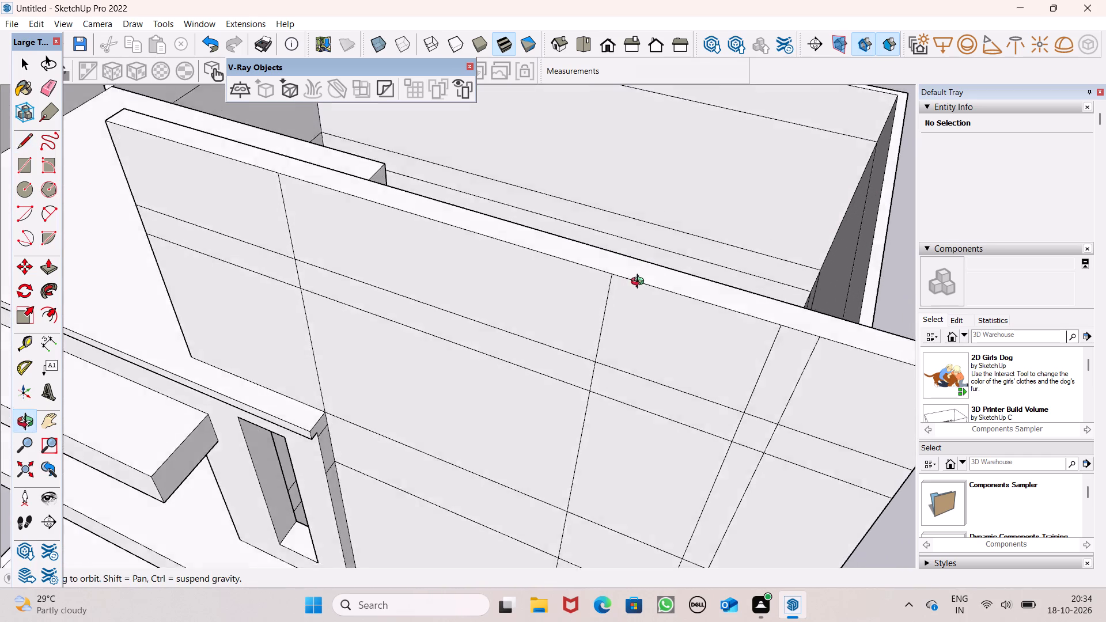
middle_click_drag(640, 283, 643, 303)
scroll(643, 304, "up", 4)
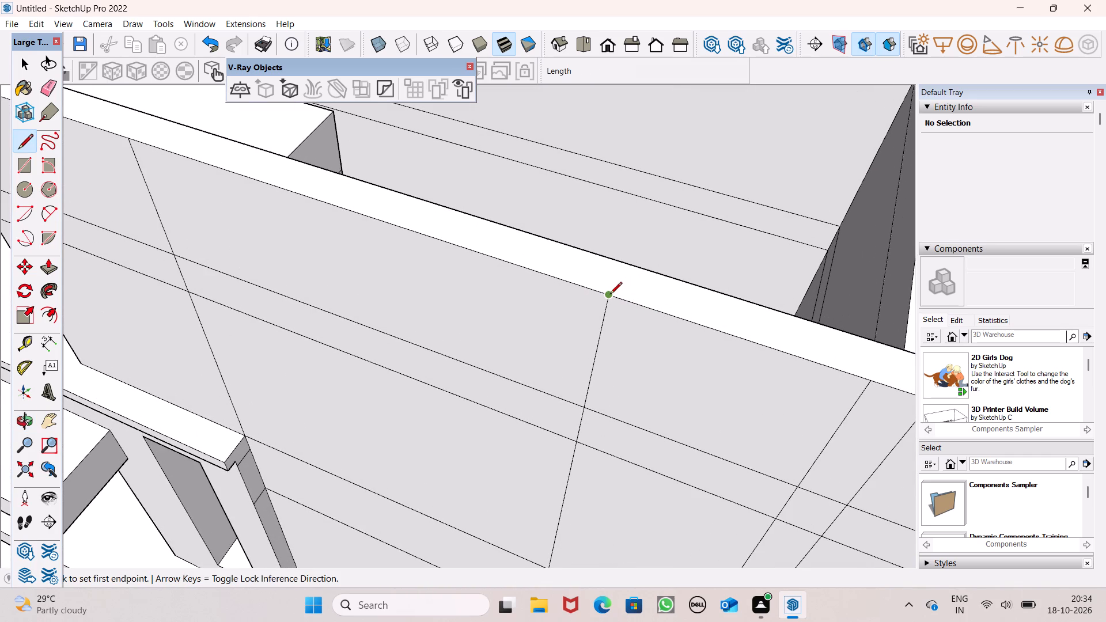
double_click(610, 295)
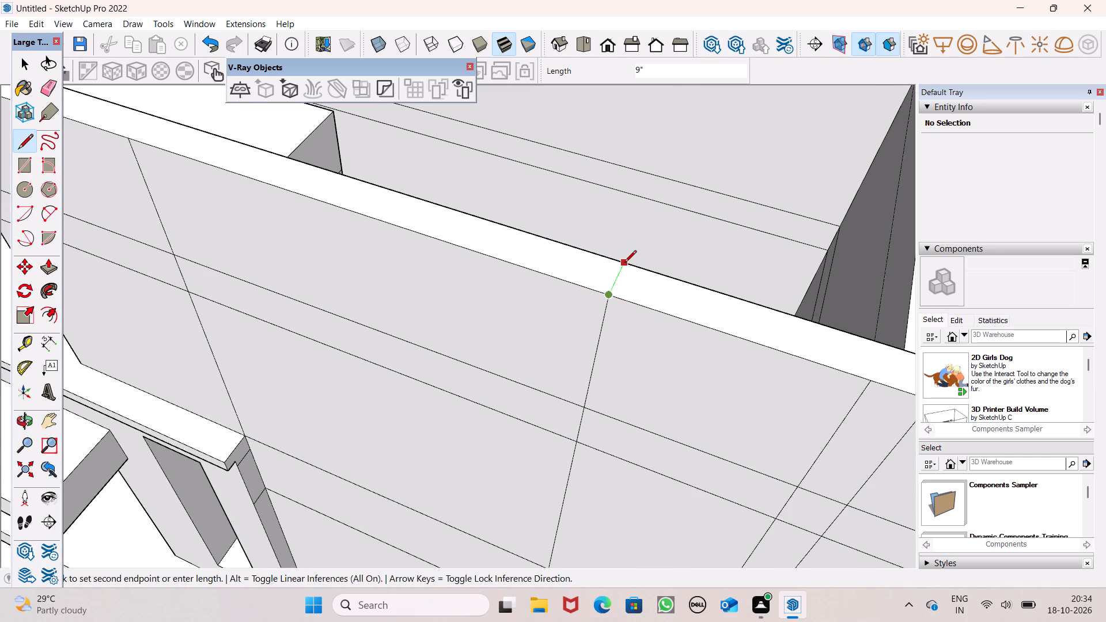
left_click(624, 263)
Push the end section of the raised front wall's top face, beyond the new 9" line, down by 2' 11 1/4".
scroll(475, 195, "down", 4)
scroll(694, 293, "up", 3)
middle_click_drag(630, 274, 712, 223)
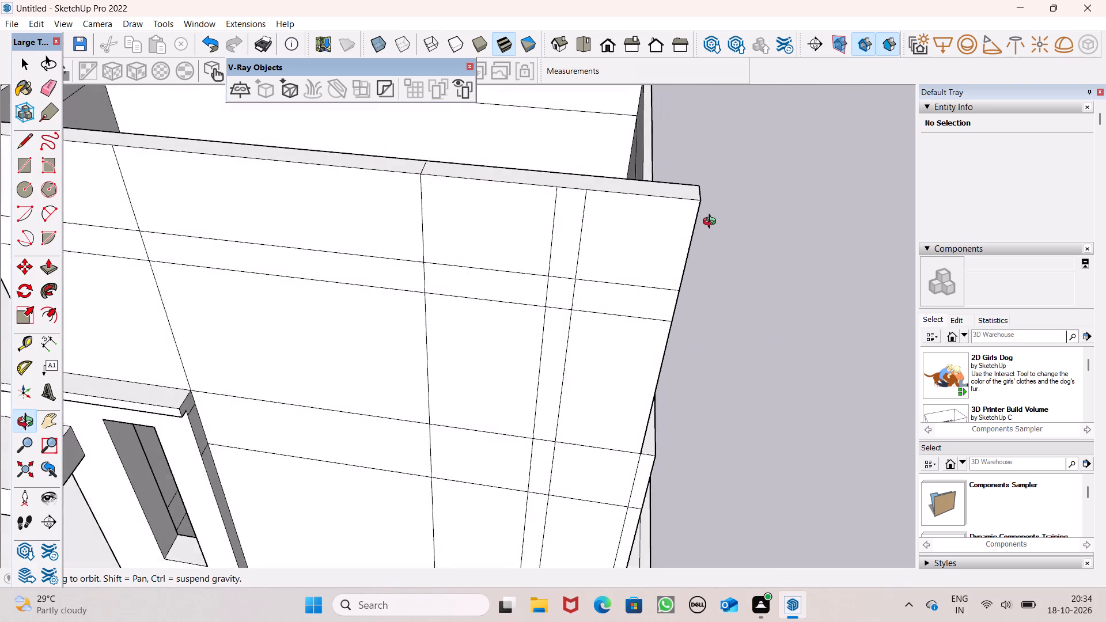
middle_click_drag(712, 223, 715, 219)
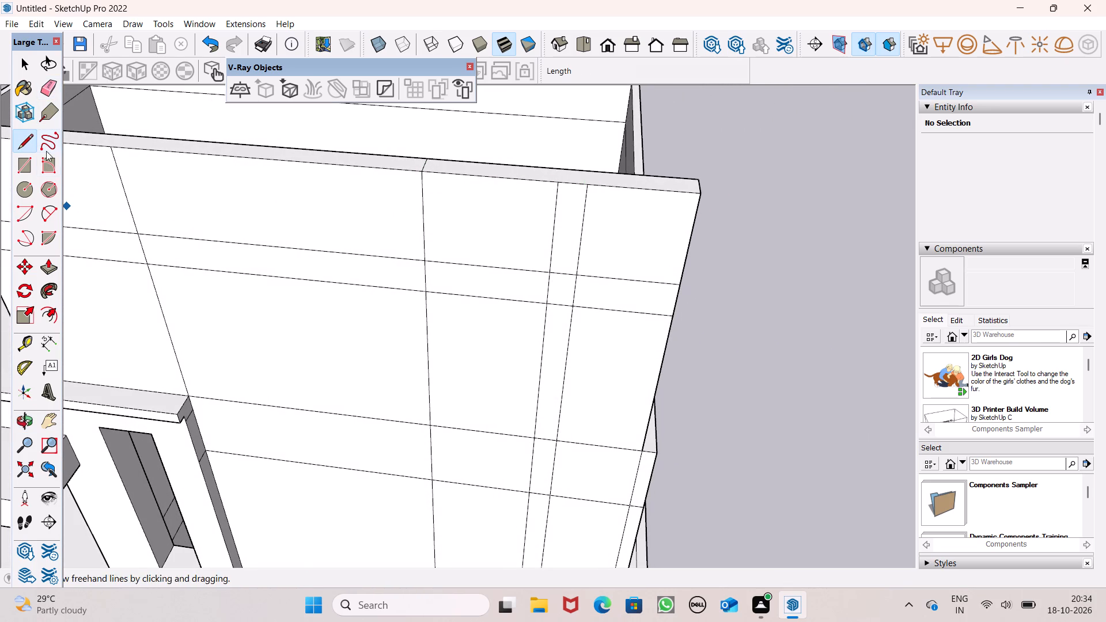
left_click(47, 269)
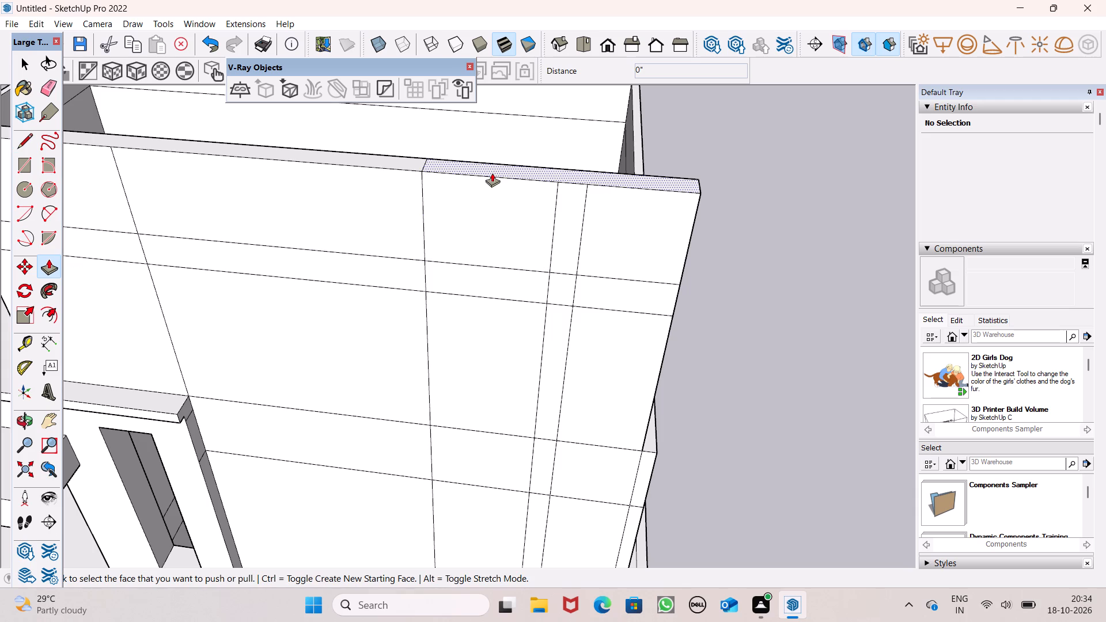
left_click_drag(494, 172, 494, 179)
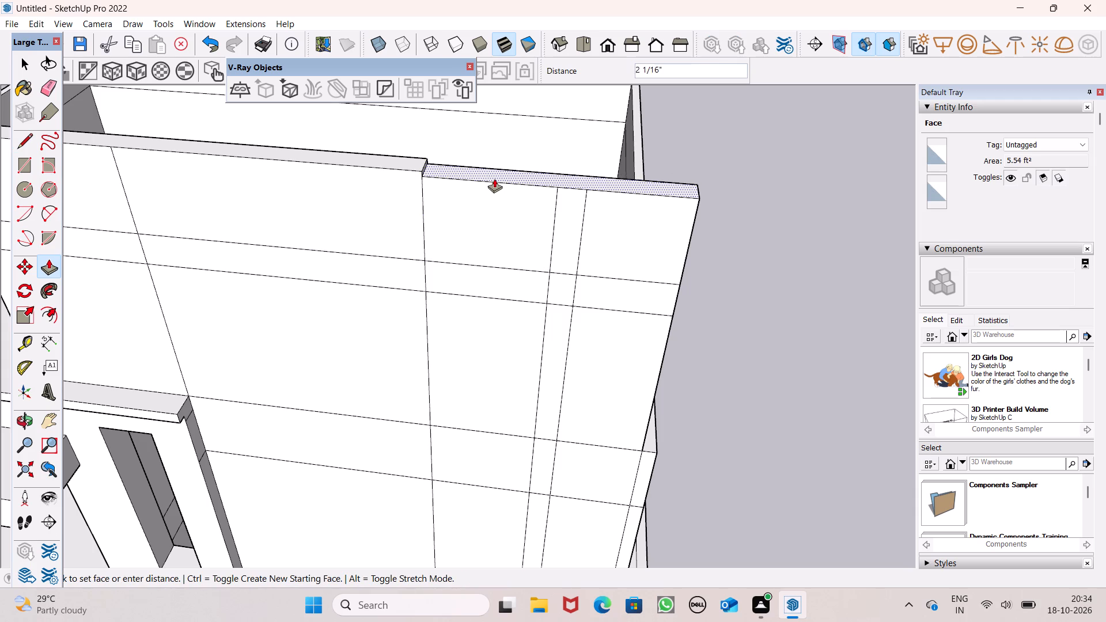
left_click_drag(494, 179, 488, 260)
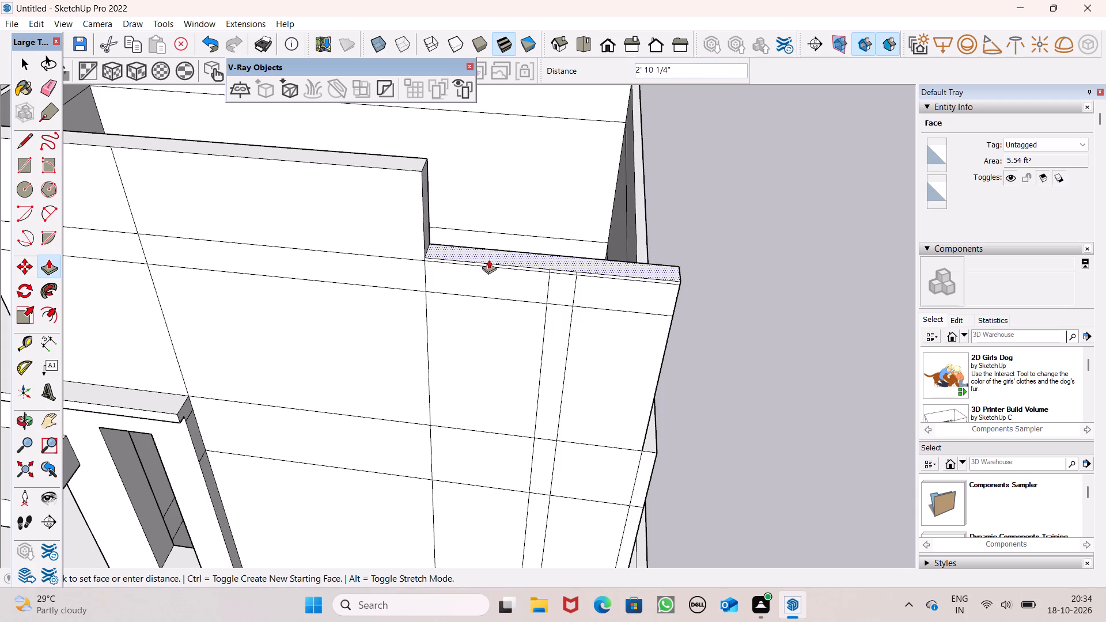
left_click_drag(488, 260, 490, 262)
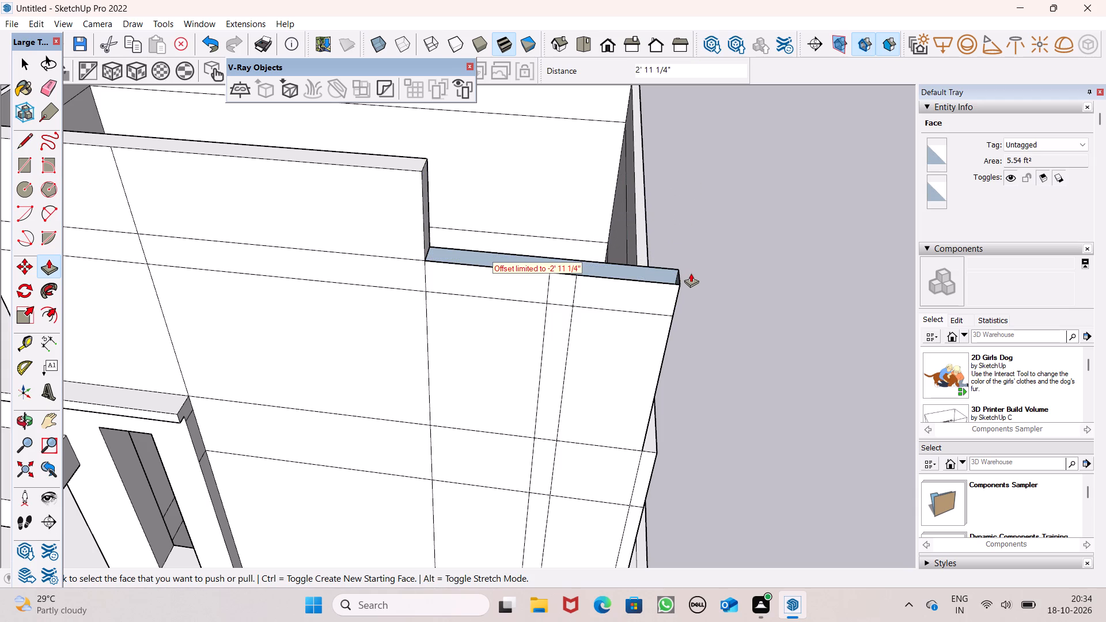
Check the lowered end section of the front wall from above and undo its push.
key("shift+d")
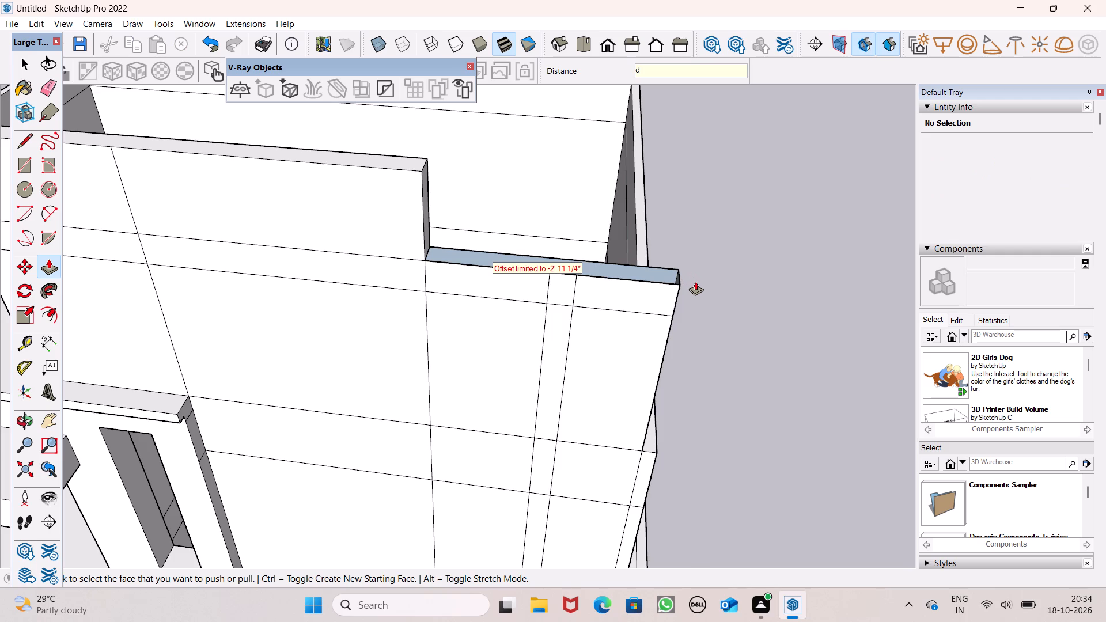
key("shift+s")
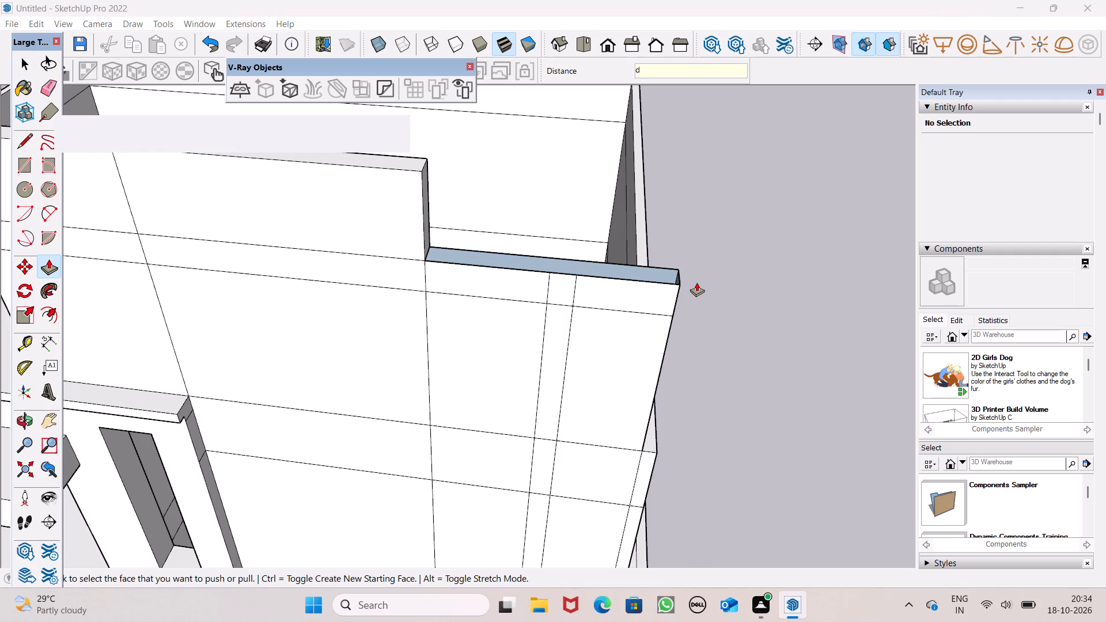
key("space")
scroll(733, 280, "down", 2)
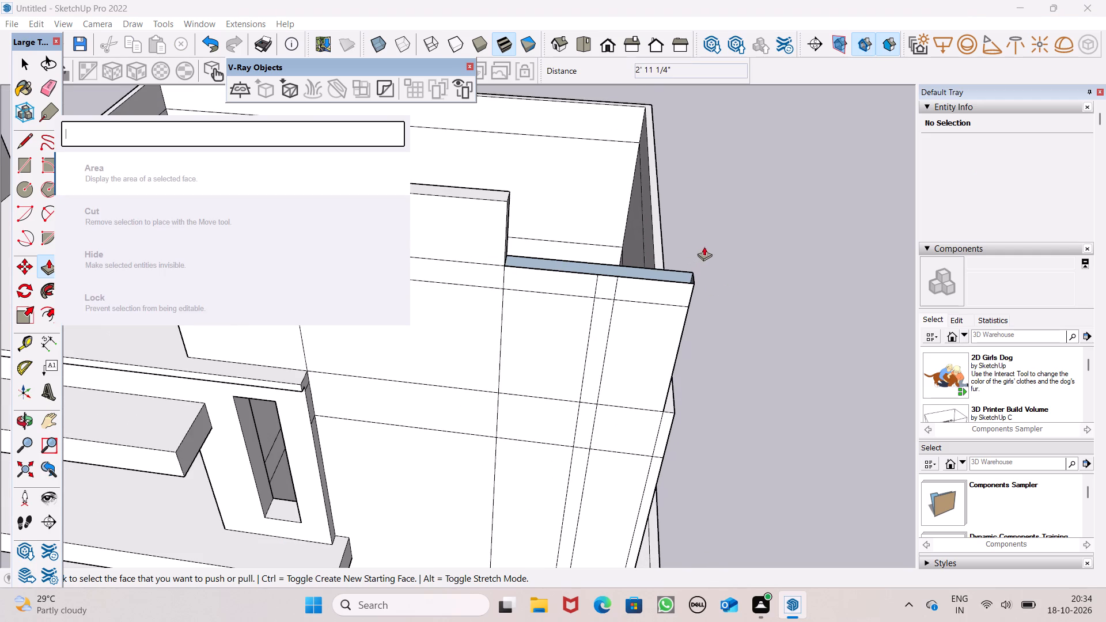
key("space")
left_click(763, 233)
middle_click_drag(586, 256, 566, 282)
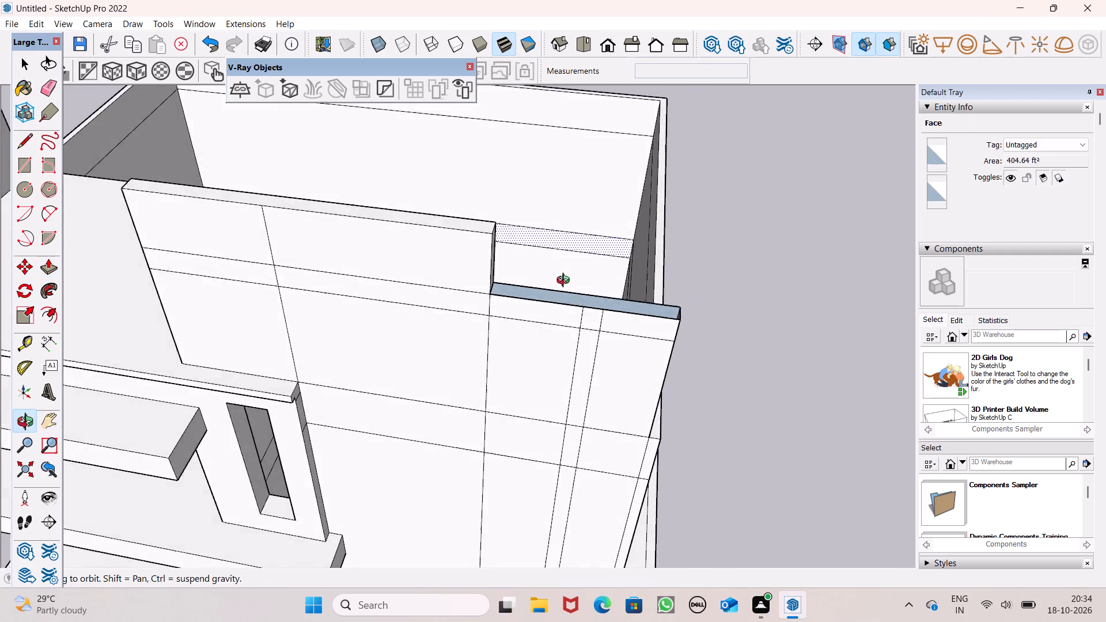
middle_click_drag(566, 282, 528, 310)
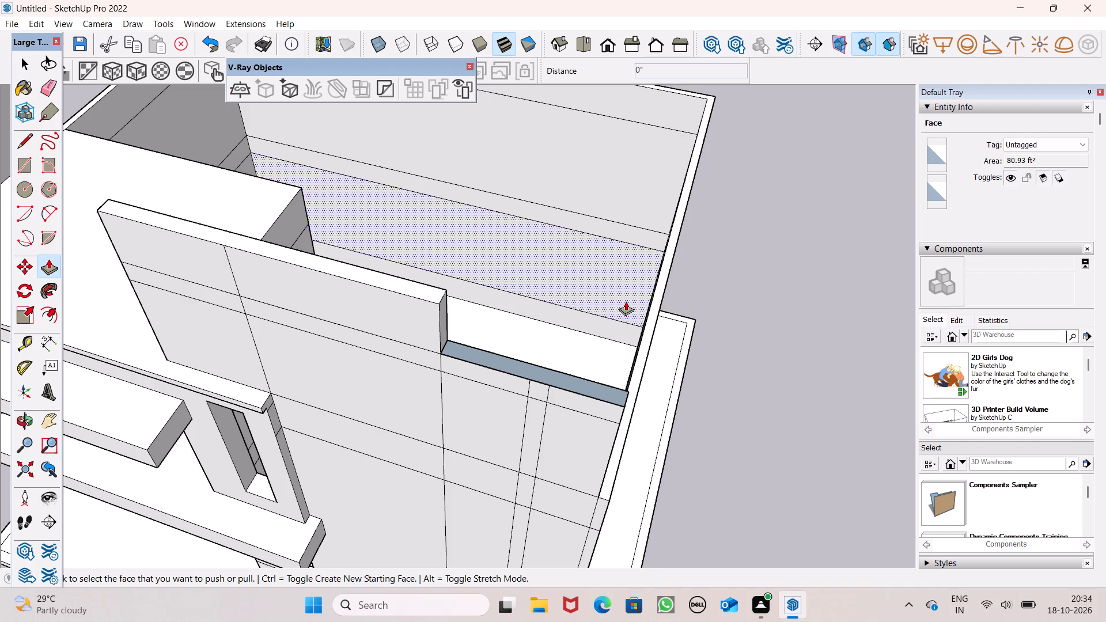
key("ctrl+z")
Erase the topmost segments of the two closely spaced vertical lines on the front wall's end section.
middle_click_drag(580, 331, 480, 297)
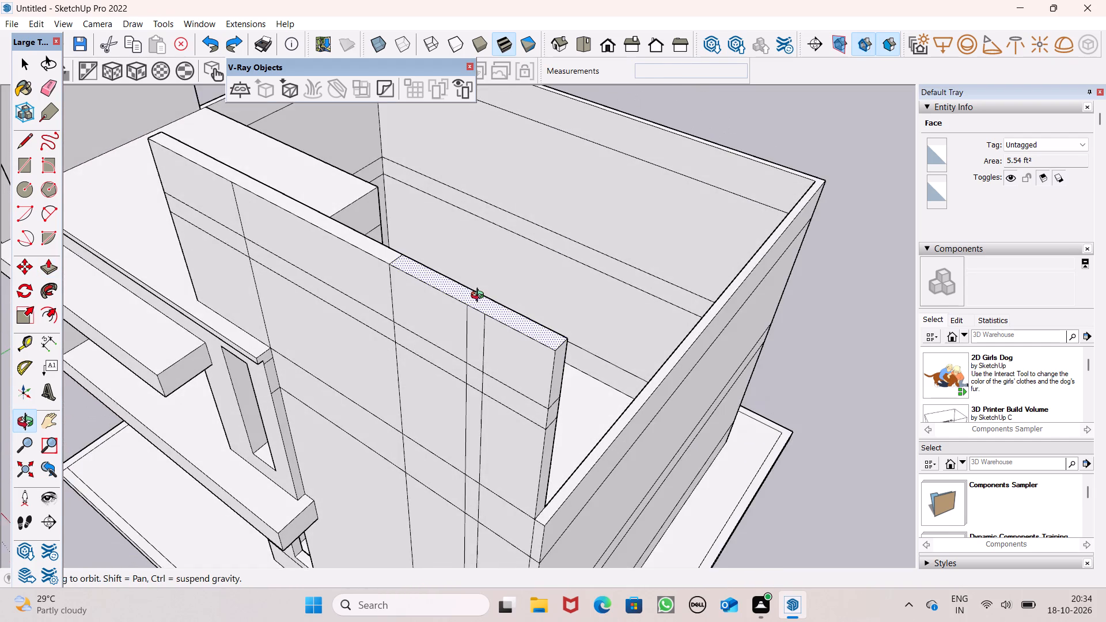
middle_click_drag(480, 297, 507, 282)
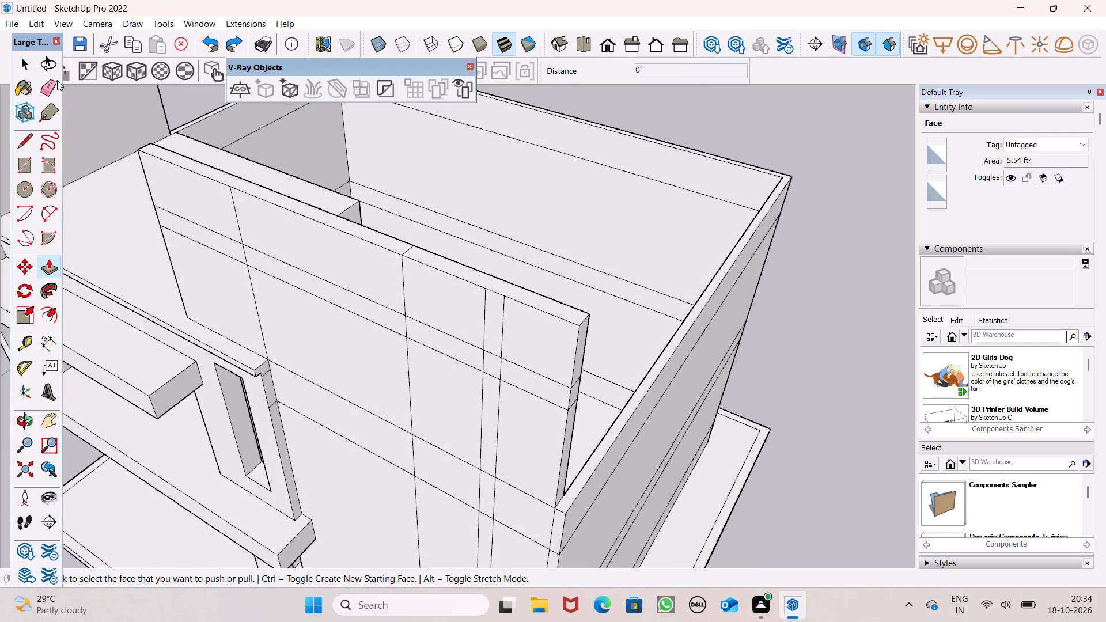
left_click(57, 79)
left_click_drag(483, 324, 498, 329)
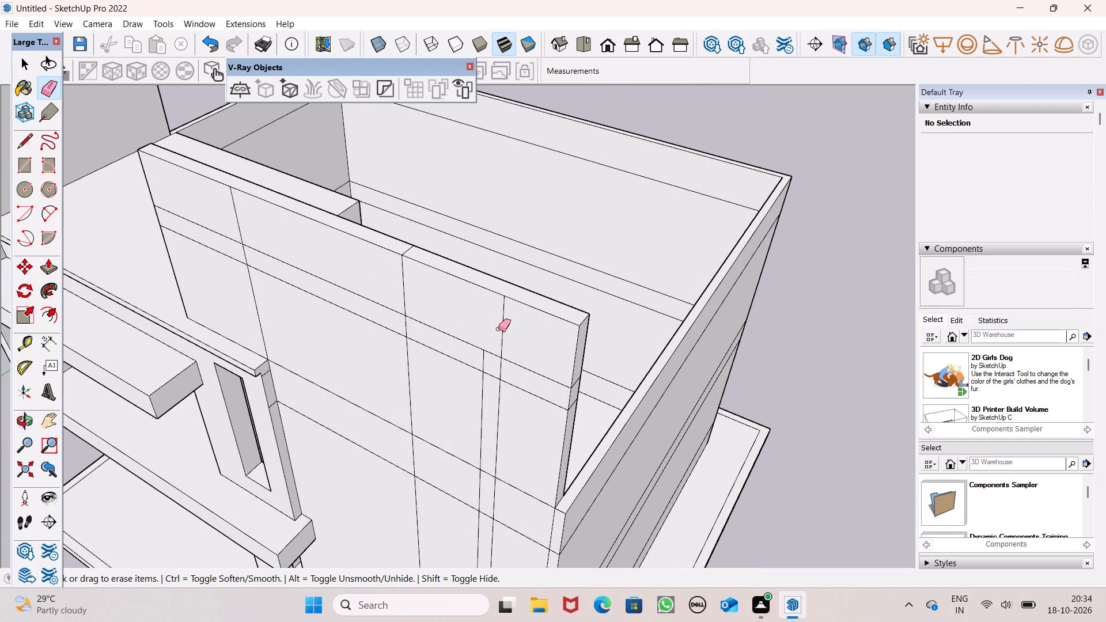
left_click(498, 329)
left_click_drag(501, 325, 512, 324)
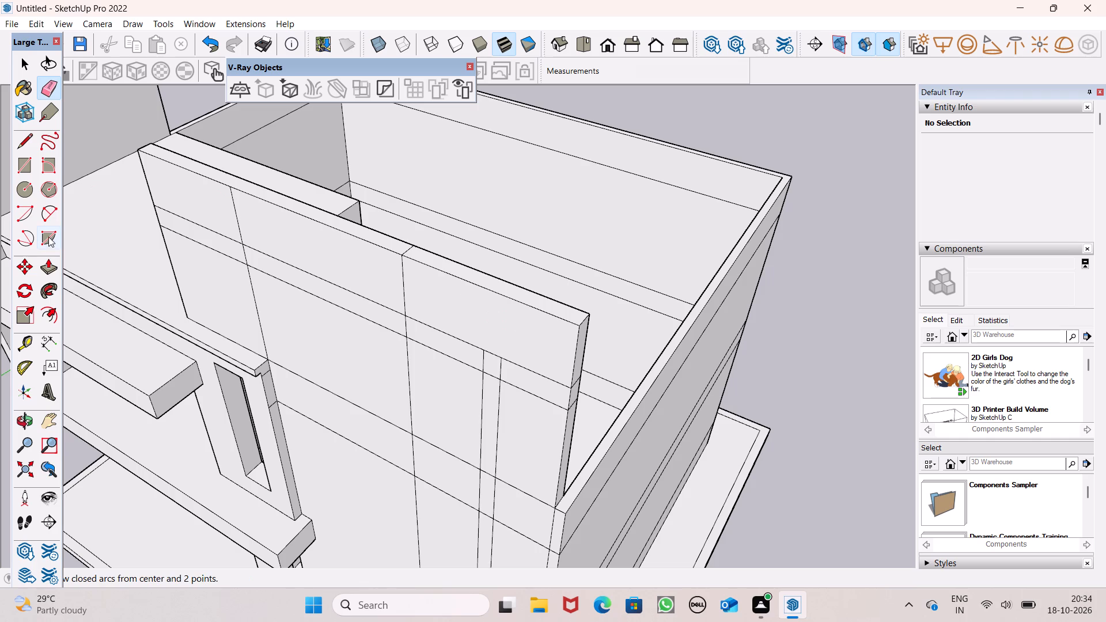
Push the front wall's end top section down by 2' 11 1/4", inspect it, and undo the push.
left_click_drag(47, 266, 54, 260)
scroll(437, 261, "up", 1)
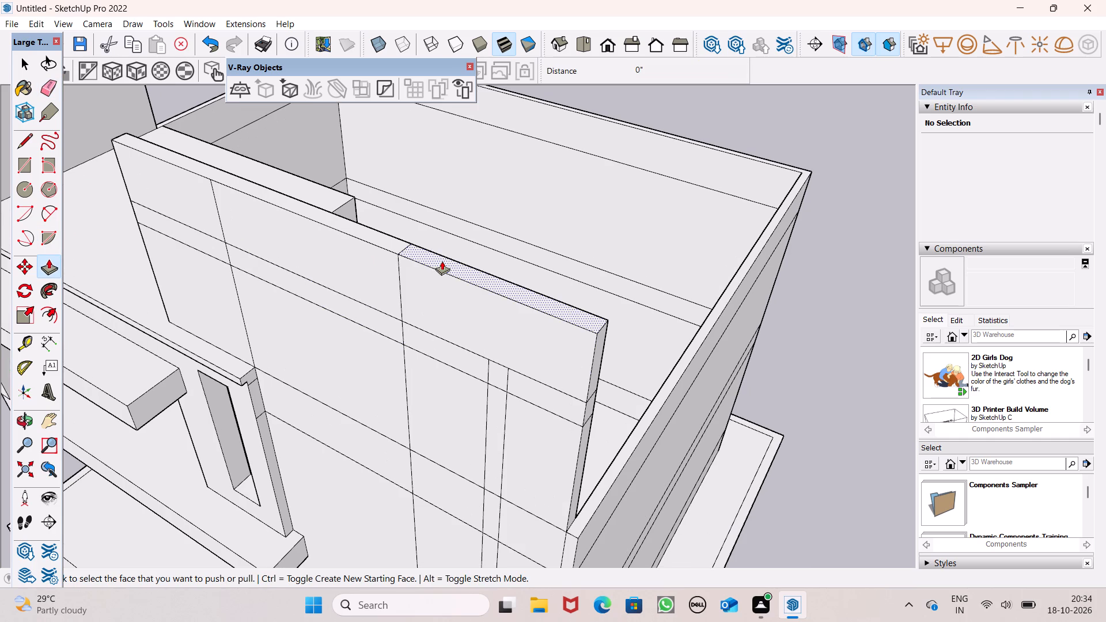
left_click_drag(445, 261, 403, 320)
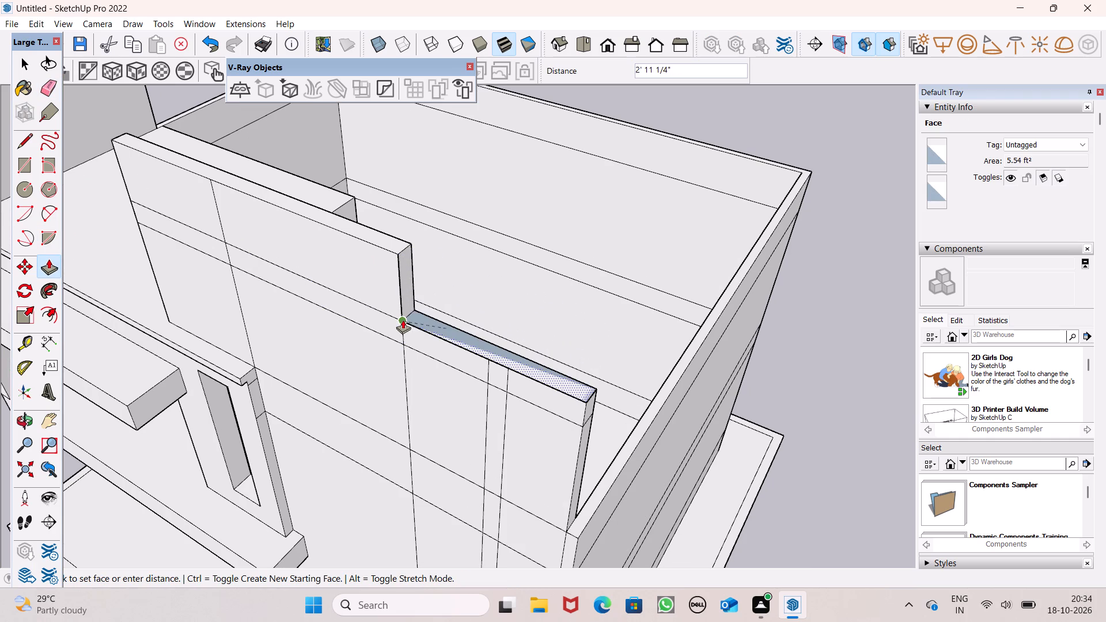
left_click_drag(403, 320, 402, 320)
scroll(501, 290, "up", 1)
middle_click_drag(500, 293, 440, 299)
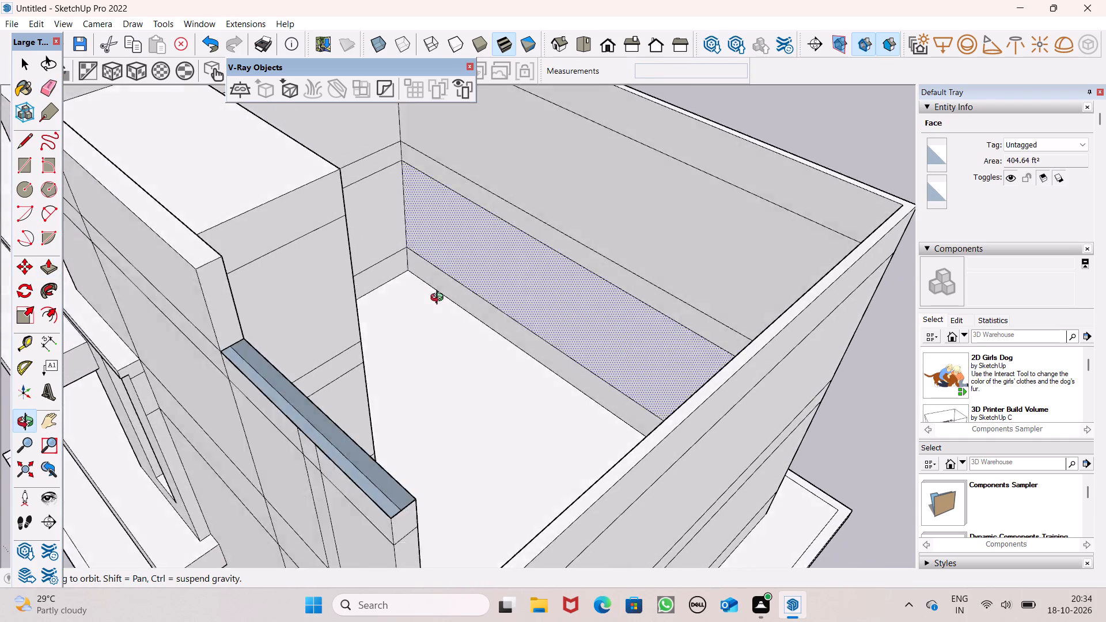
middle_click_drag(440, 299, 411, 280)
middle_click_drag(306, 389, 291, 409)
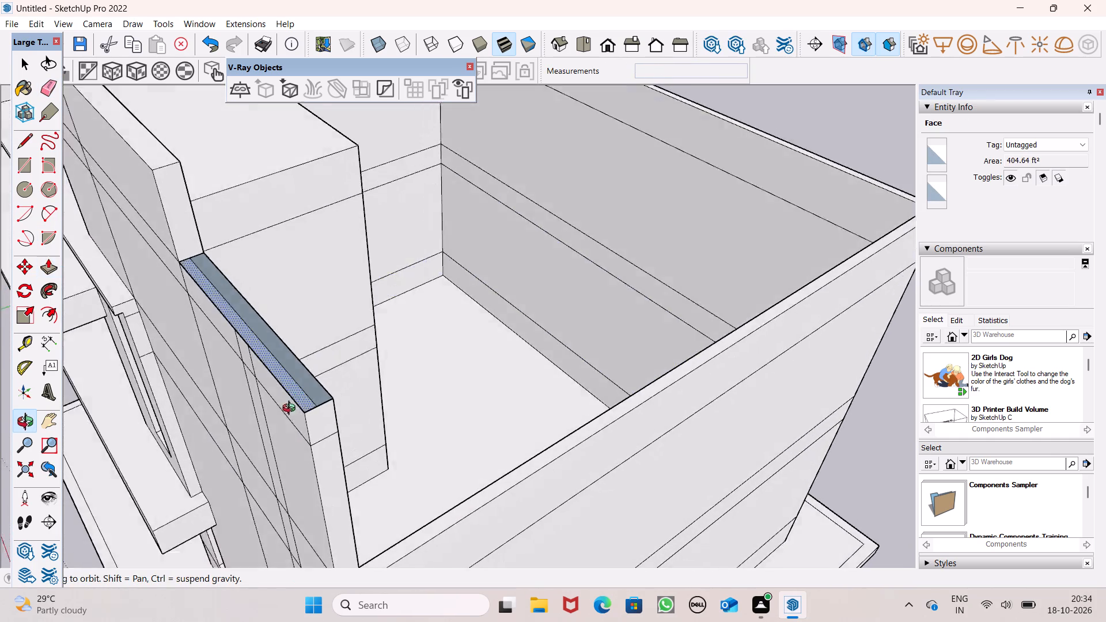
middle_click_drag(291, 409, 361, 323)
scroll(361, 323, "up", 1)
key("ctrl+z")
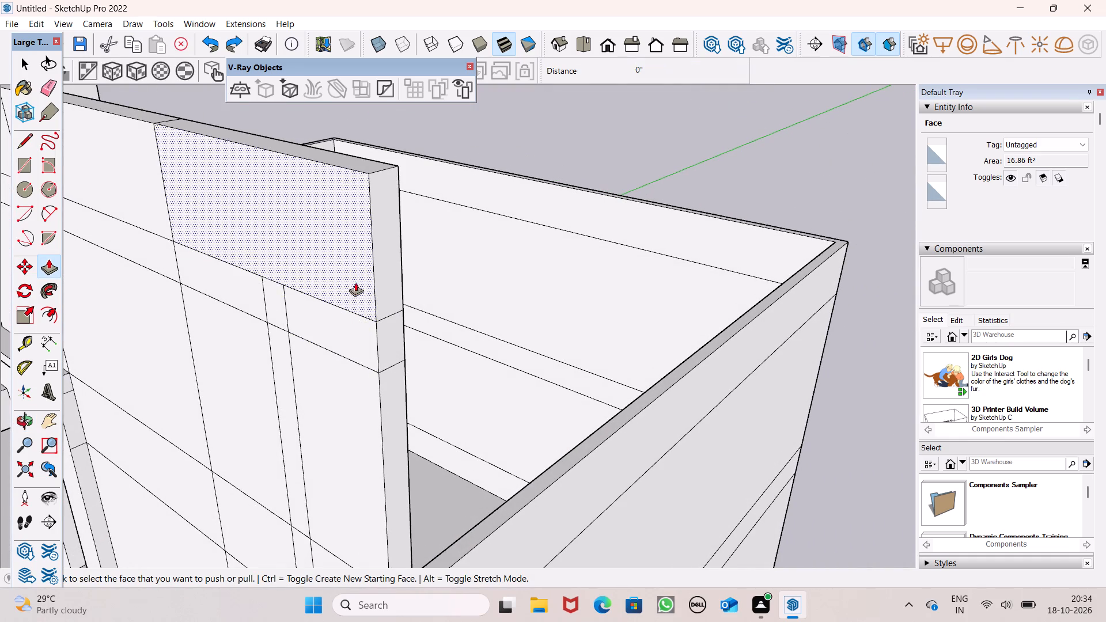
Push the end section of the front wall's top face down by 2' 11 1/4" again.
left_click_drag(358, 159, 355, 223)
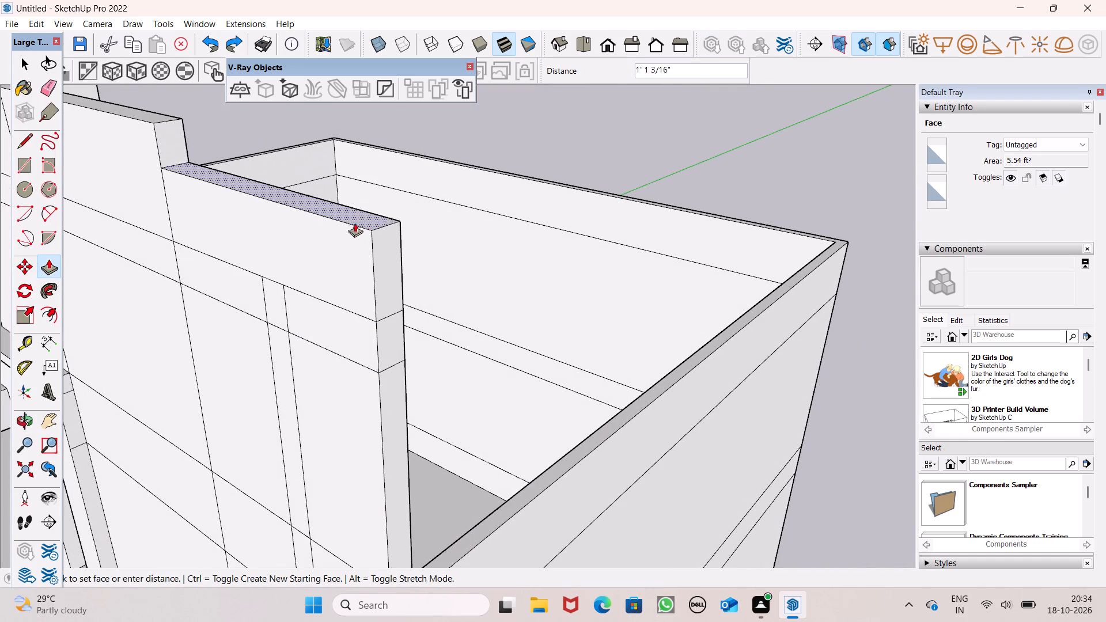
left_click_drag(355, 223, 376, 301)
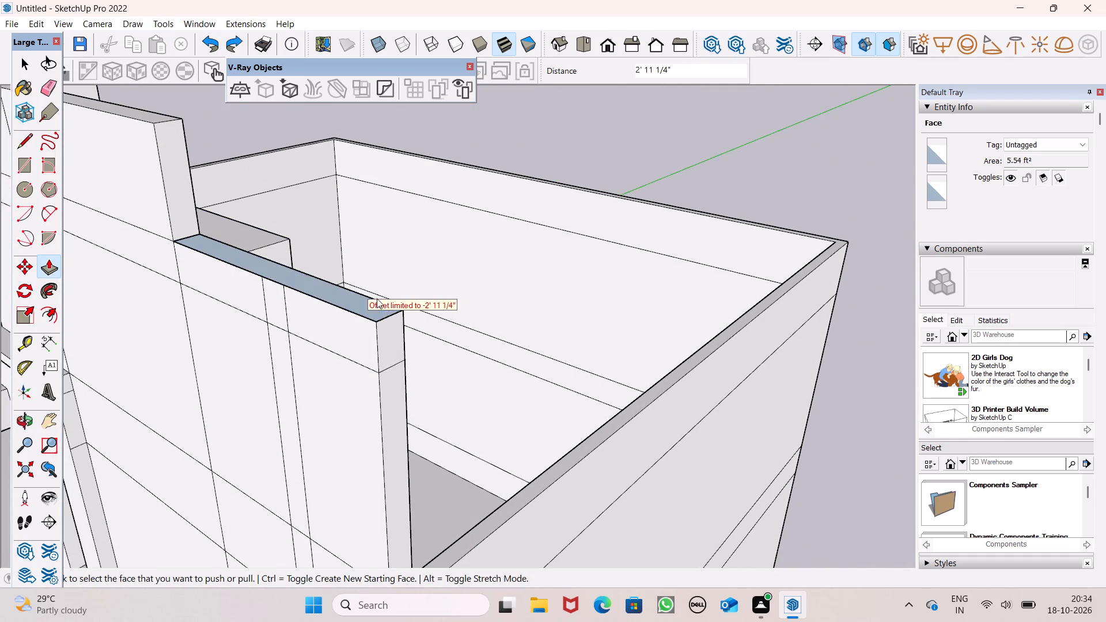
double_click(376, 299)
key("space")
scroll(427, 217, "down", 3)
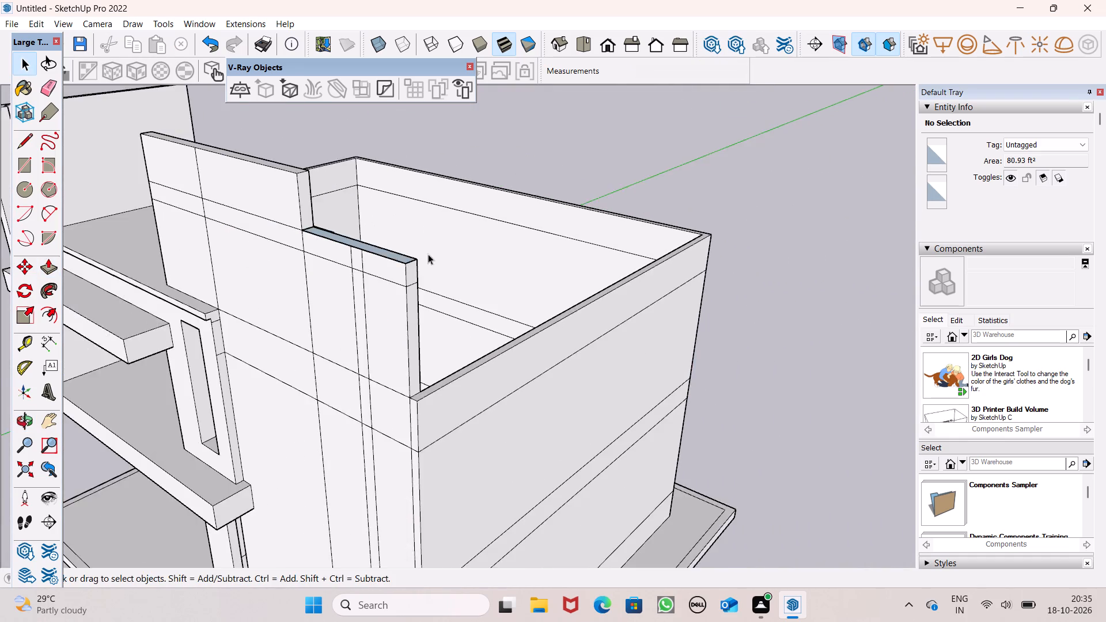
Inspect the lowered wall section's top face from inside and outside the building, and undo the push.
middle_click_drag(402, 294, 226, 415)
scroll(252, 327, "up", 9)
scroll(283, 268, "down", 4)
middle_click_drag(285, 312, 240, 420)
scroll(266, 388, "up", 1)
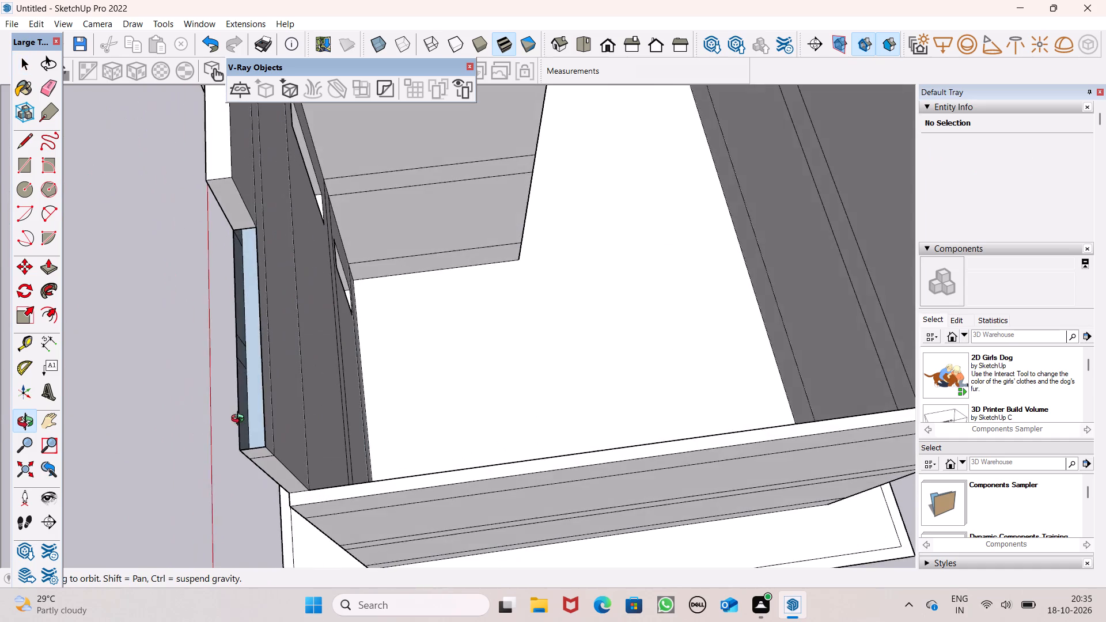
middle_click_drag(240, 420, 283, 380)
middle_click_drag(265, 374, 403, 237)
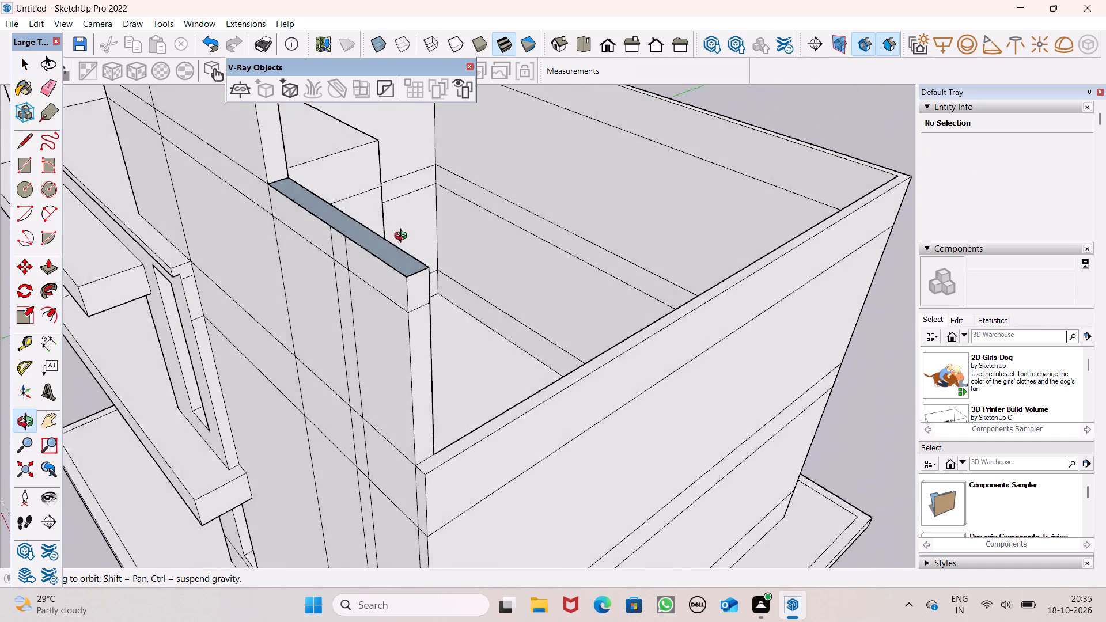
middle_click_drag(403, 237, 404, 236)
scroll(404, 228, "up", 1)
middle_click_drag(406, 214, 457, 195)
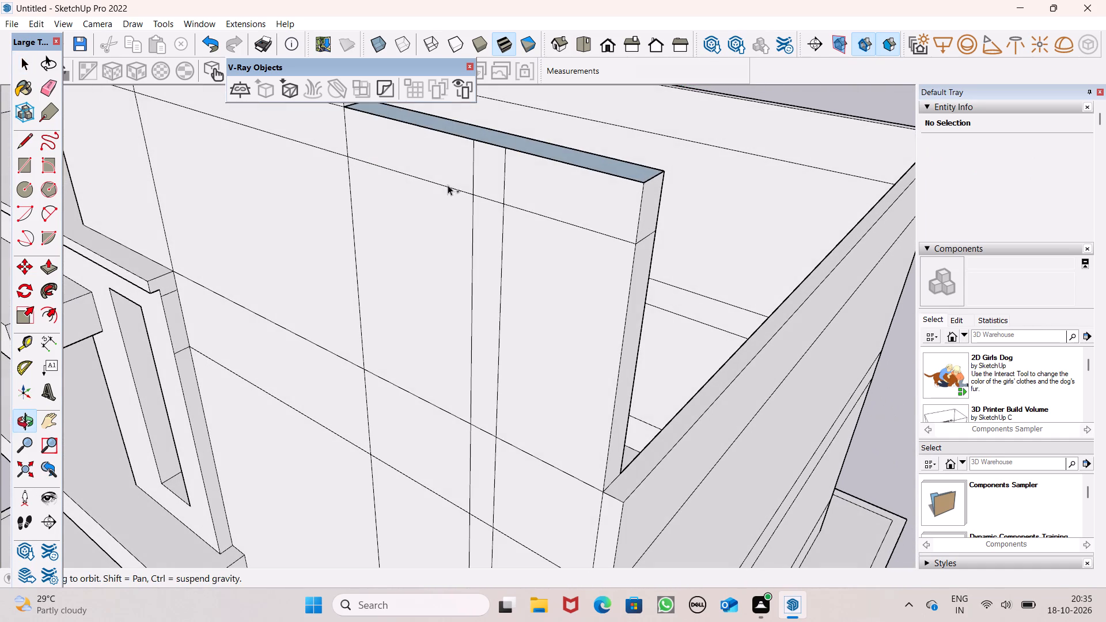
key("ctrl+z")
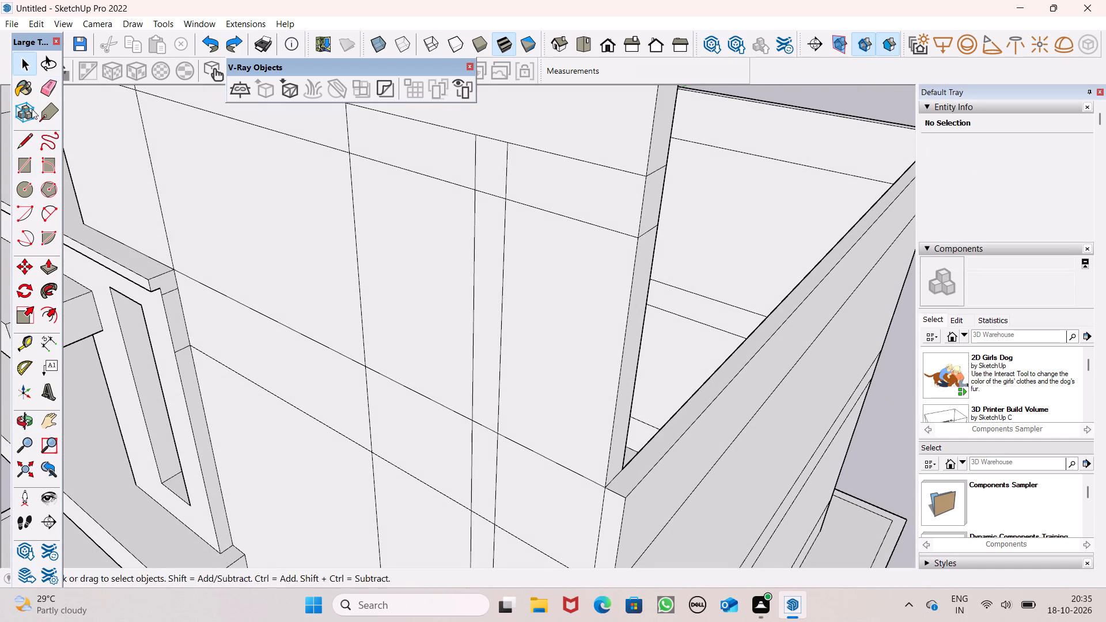
Erase the segments of the two close vertical lines between the upper pair of horizontal lines on the front wall.
left_click(47, 88)
scroll(516, 181, "down", 7)
scroll(497, 145, "up", 3)
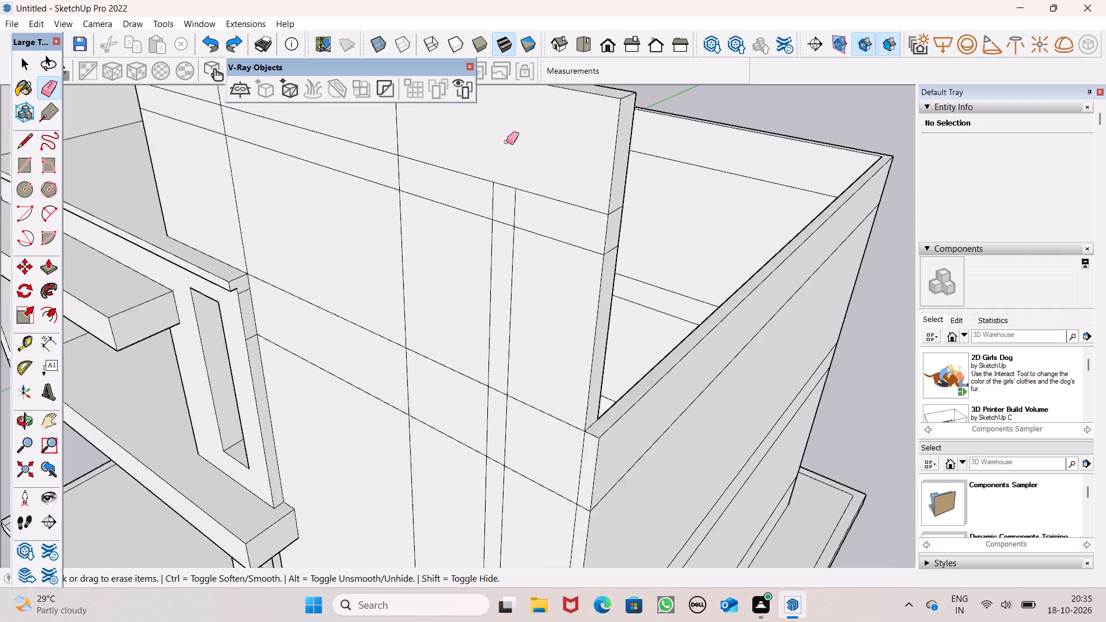
scroll(506, 142, "up", 3)
scroll(529, 173, "down", 4)
middle_click_drag(537, 192, 481, 211)
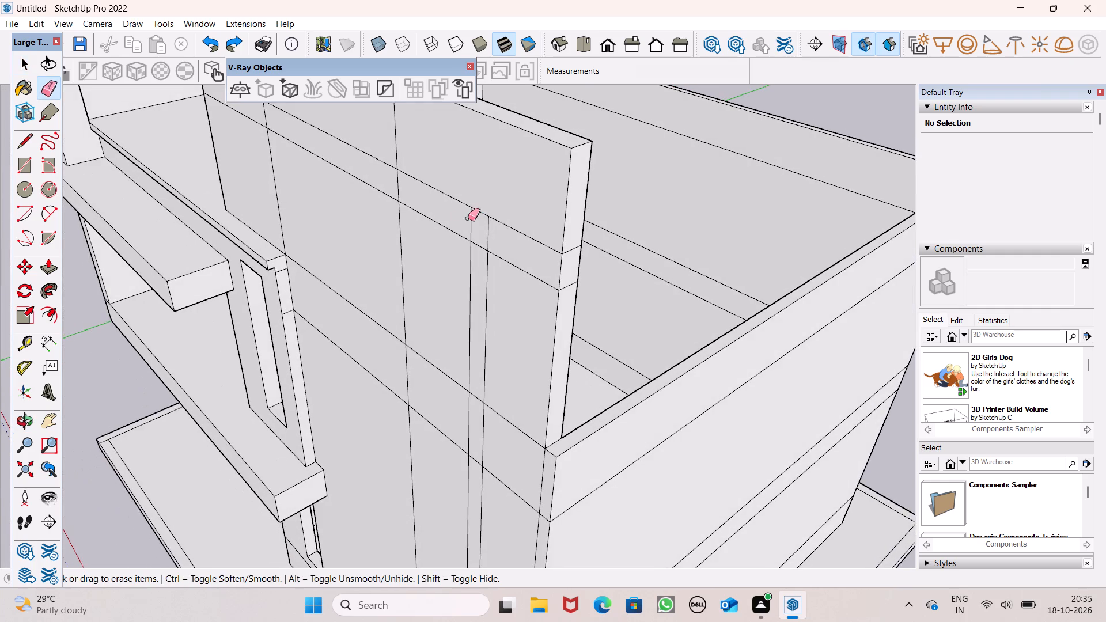
middle_click_drag(468, 218, 544, 214)
left_click_drag(507, 213, 532, 221)
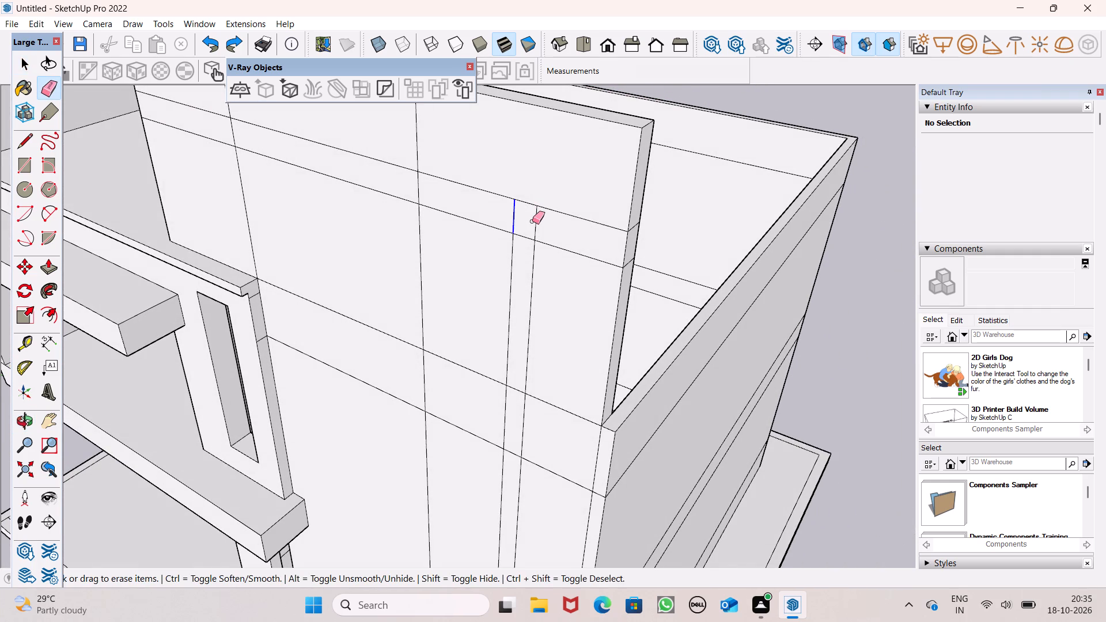
left_click_drag(532, 221, 533, 222)
left_click_drag(535, 222, 540, 225)
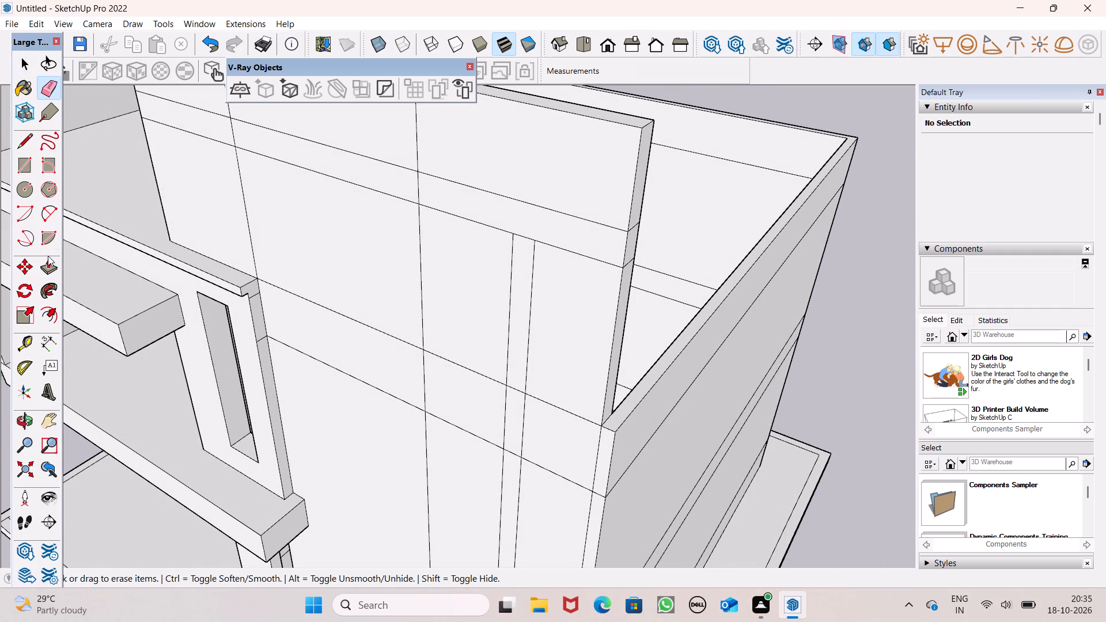
Push the end section of the front wall's top face down by 2' 11 1/4" to the upper horizontal line.
left_click(48, 267)
scroll(430, 268, "down", 4)
middle_click_drag(454, 267, 463, 316)
scroll(510, 213, "up", 4)
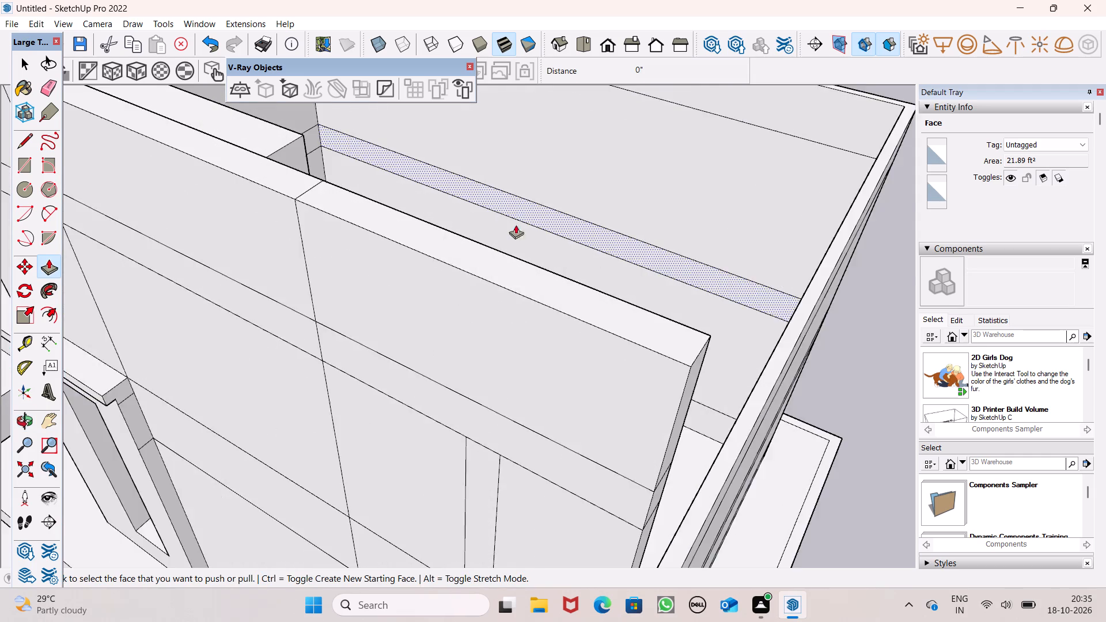
scroll(514, 253, "down", 3)
left_click_drag(526, 275, 528, 283)
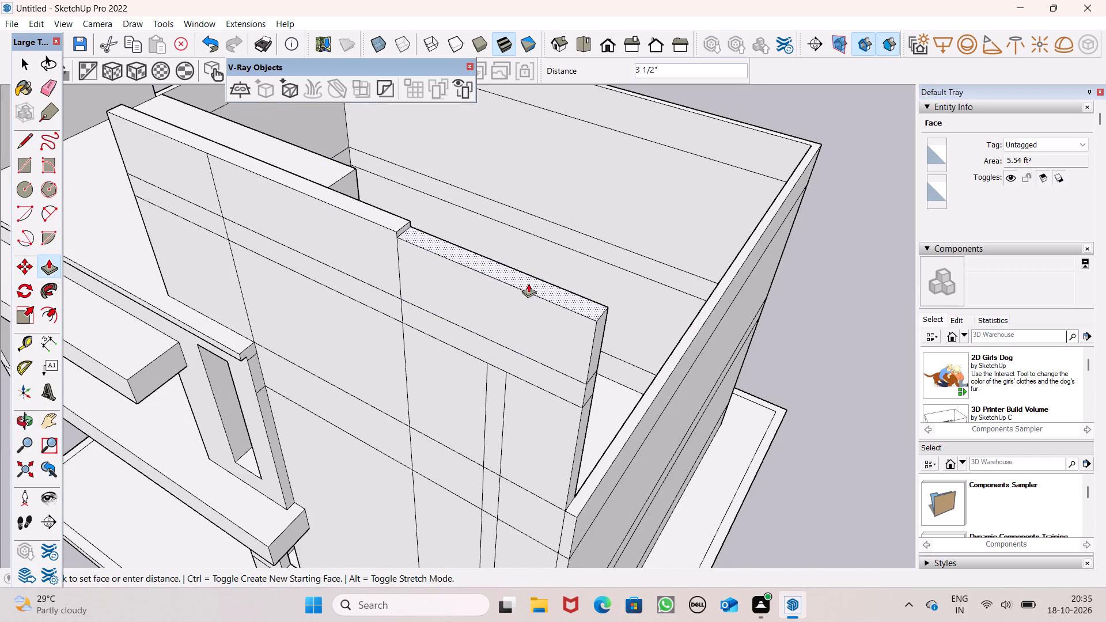
left_click_drag(528, 283, 516, 343)
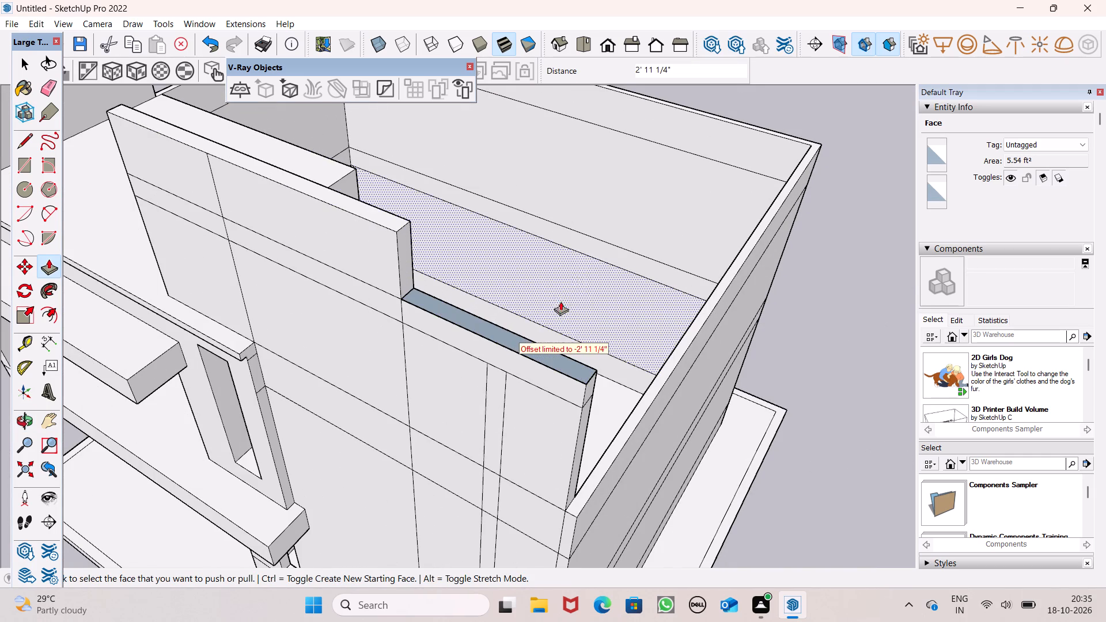
middle_click_drag(557, 342, 408, 384)
scroll(419, 382, "up", 1)
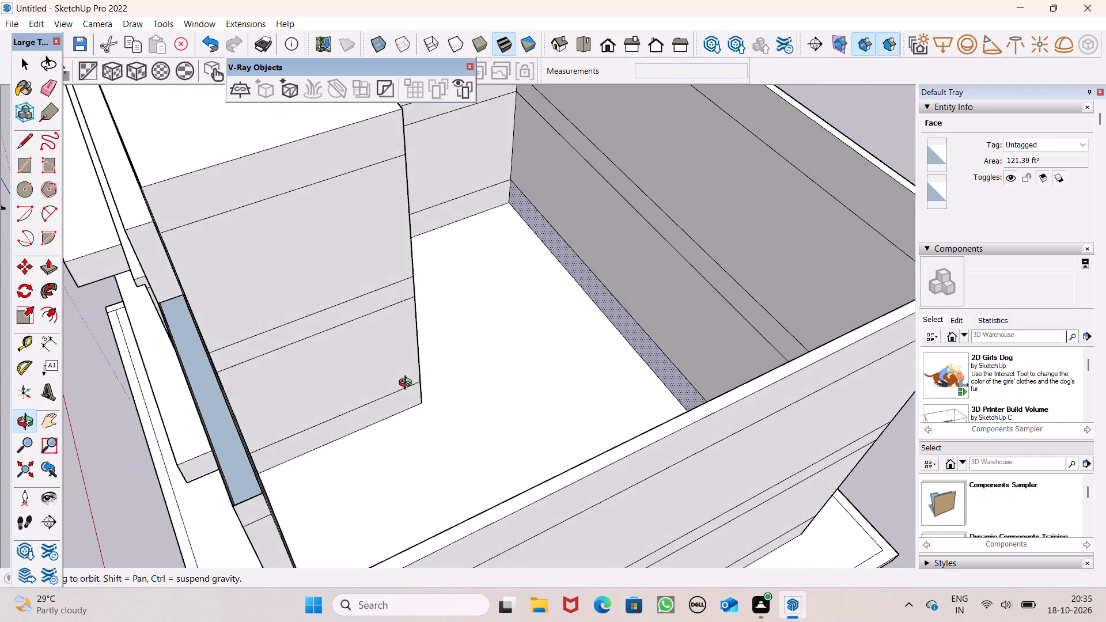
Draw a rectangle of about 7' 4 11/16" by 9" over the top of the front wall's lowered end section, corner to corner.
middle_click_drag(408, 384, 408, 384)
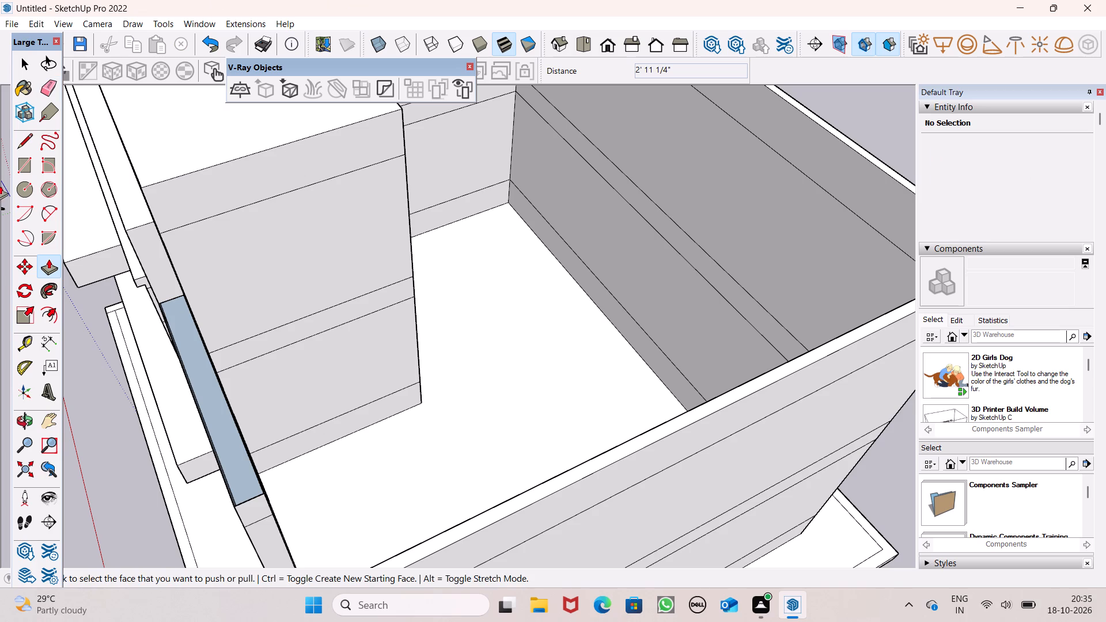
left_click(24, 170)
scroll(276, 204, "down", 4)
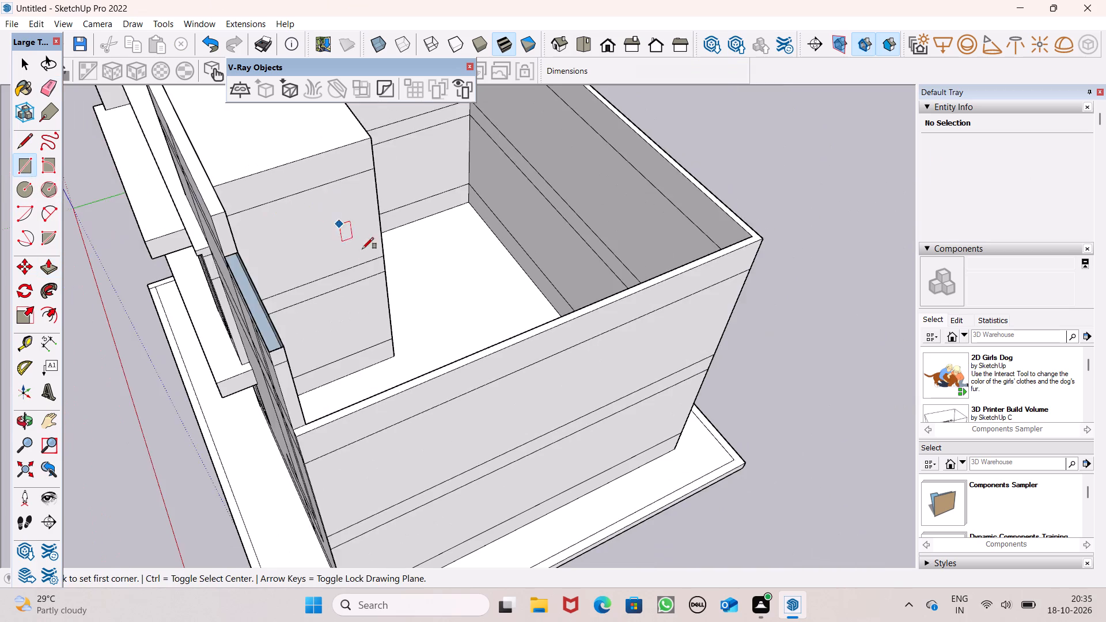
middle_click_drag(352, 274, 304, 295)
scroll(176, 277, "up", 6)
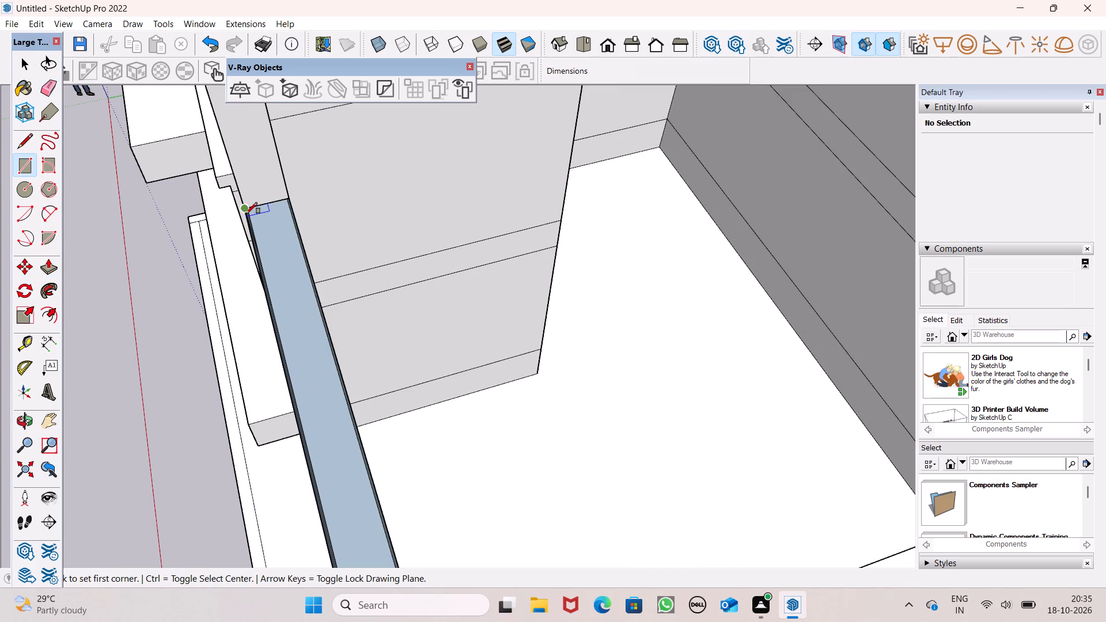
left_click(246, 214)
scroll(291, 183, "down", 3)
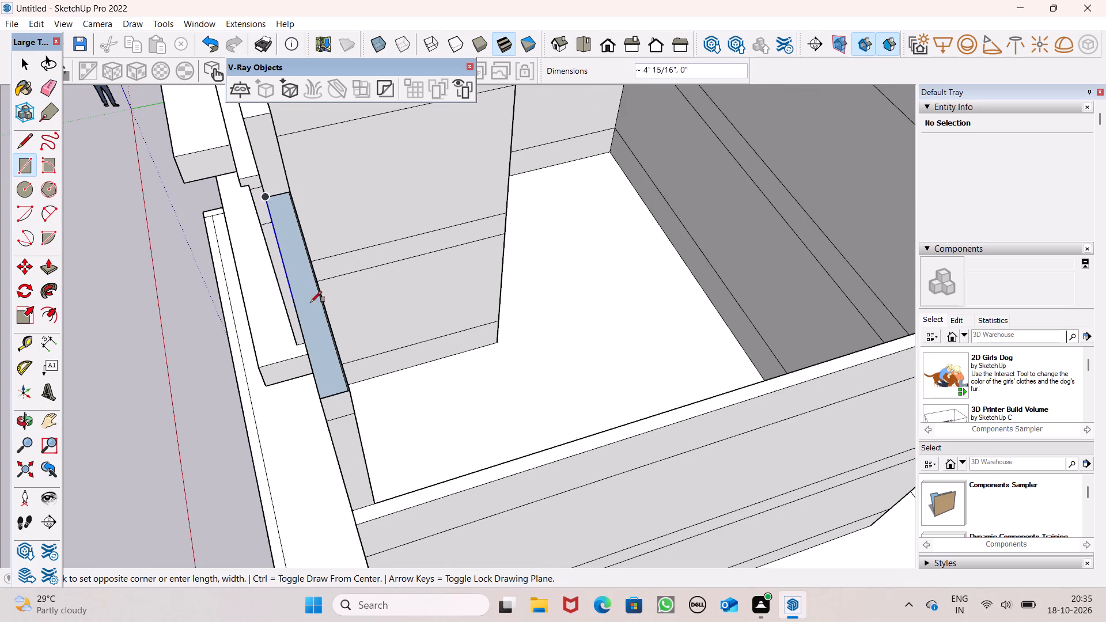
scroll(343, 395, "up", 5)
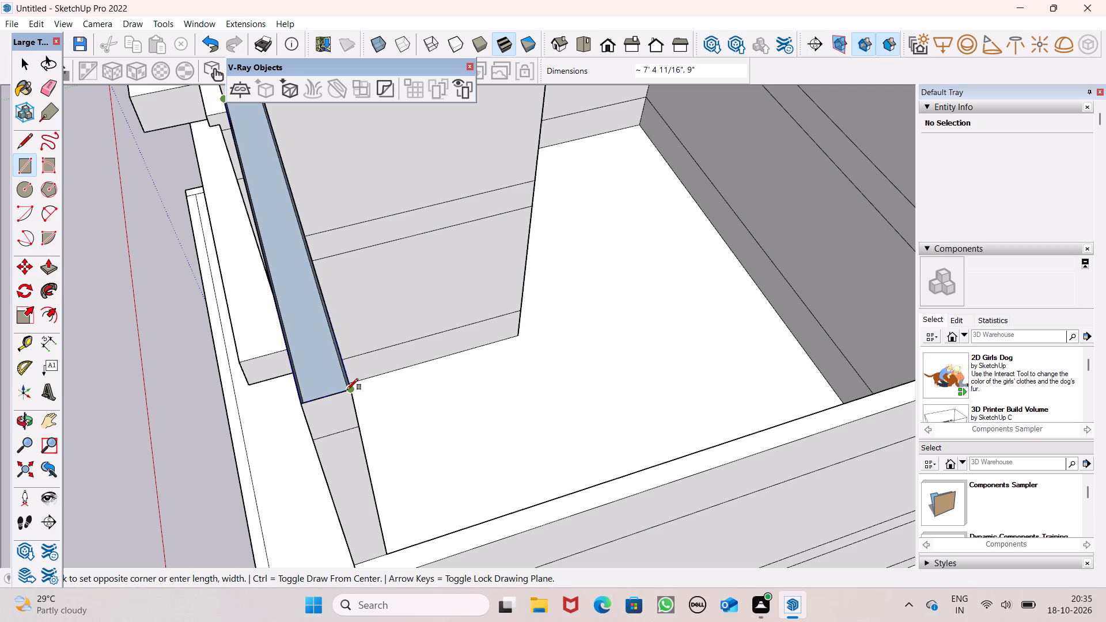
left_click(347, 390)
key("space")
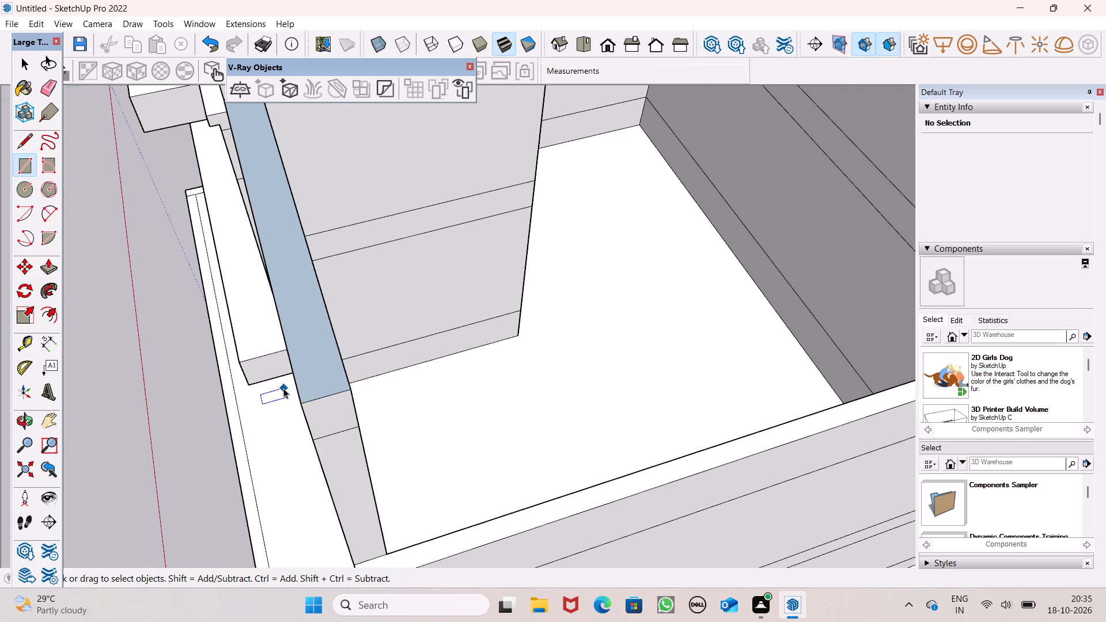
Examine the front facade and the front wall's stepped top from outside the building.
scroll(283, 386, "down", 1)
middle_click_drag(255, 399, 373, 283)
scroll(335, 376, "down", 4)
middle_click_drag(274, 411, 400, 356)
scroll(368, 407, "down", 8)
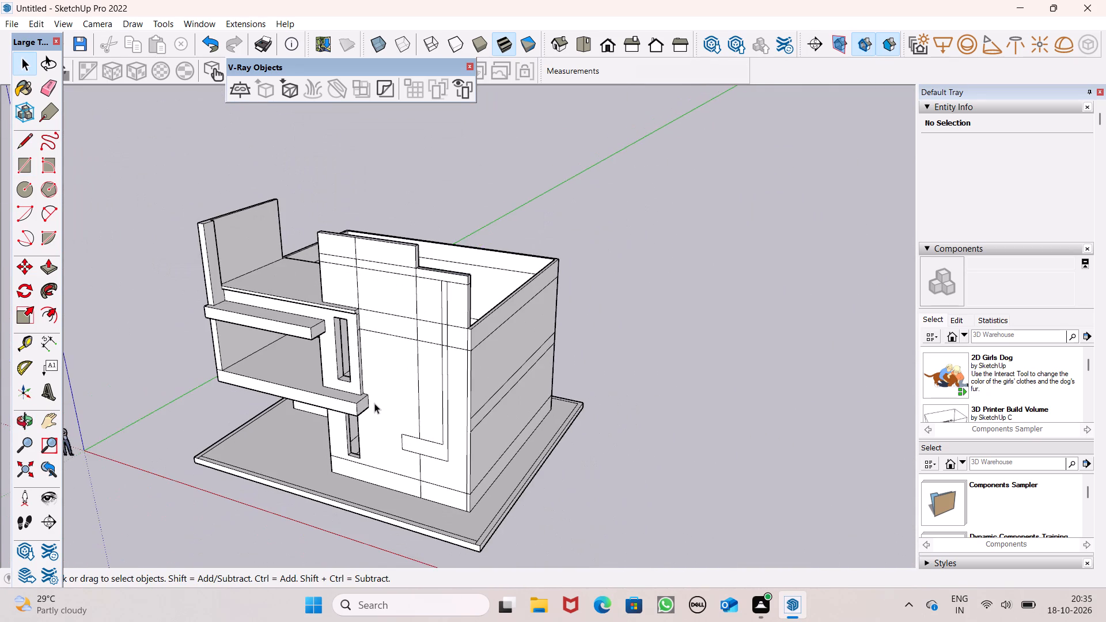
middle_click_drag(422, 382, 523, 329)
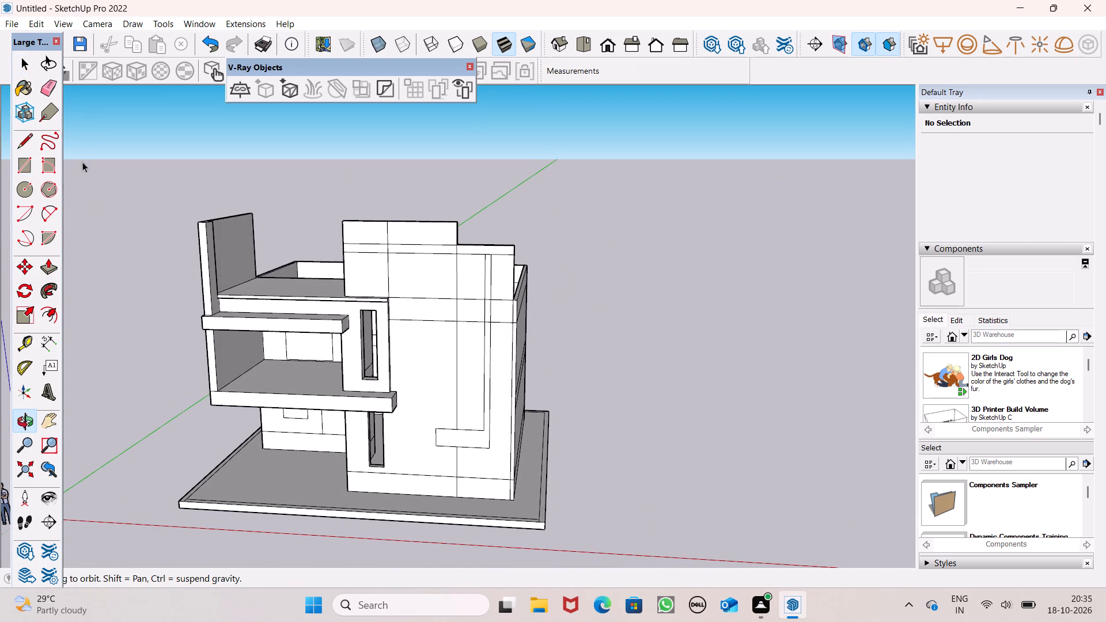
double_click(46, 92)
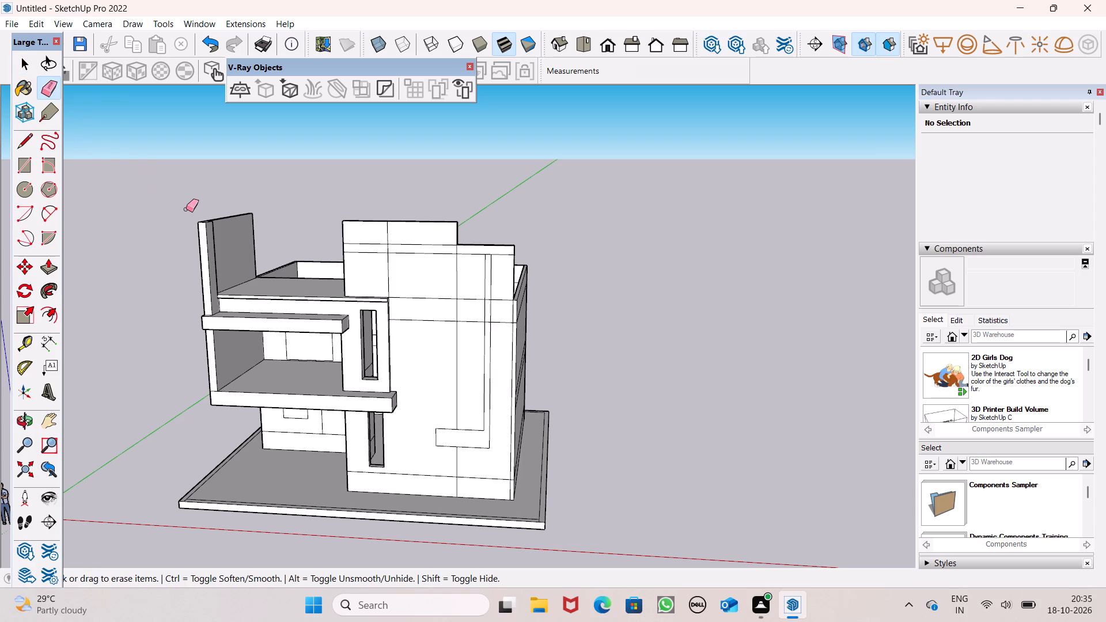
scroll(343, 240, "up", 2)
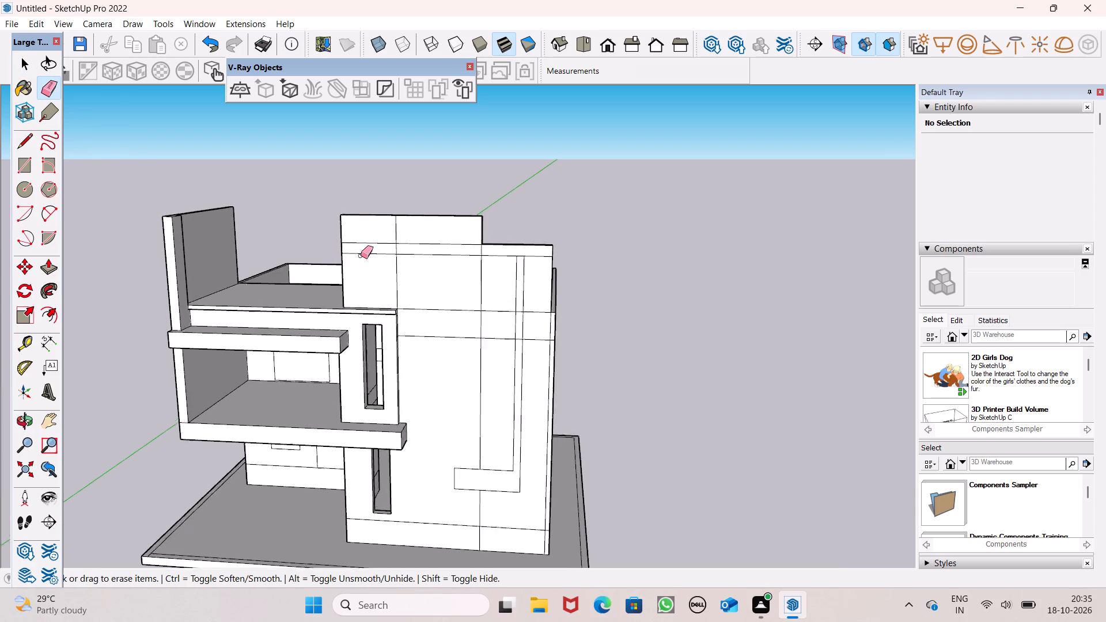
scroll(361, 256, "up", 3)
Pull the shared top face of the side and rear walls up 9' 10 9/16" to the front wall's highest level.
middle_click_drag(384, 287, 66, 407)
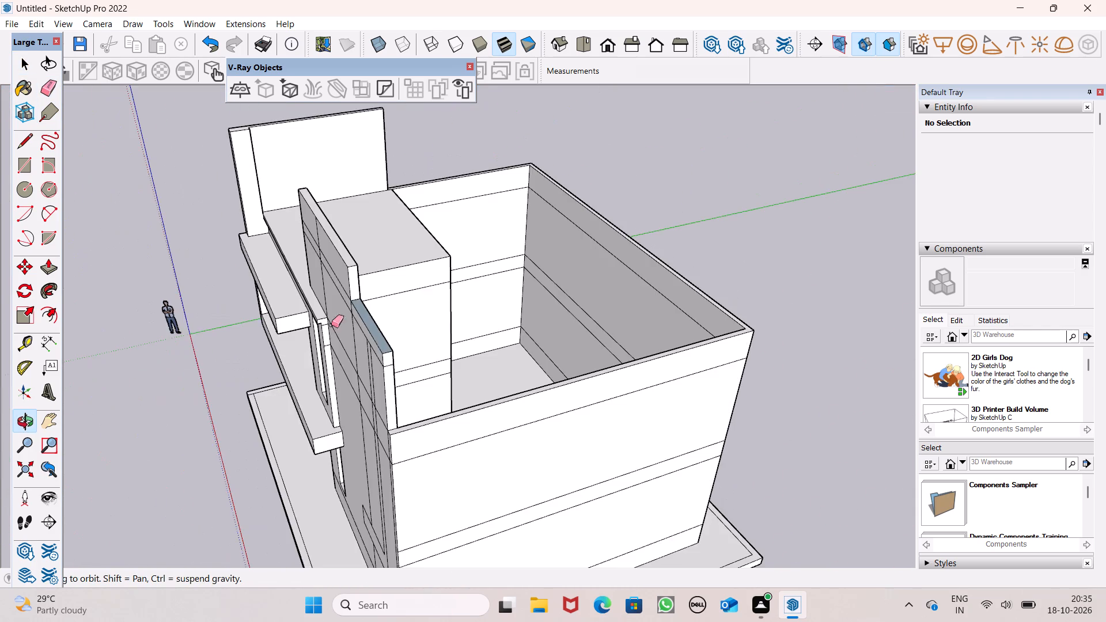
middle_click_drag(387, 335, 75, 368)
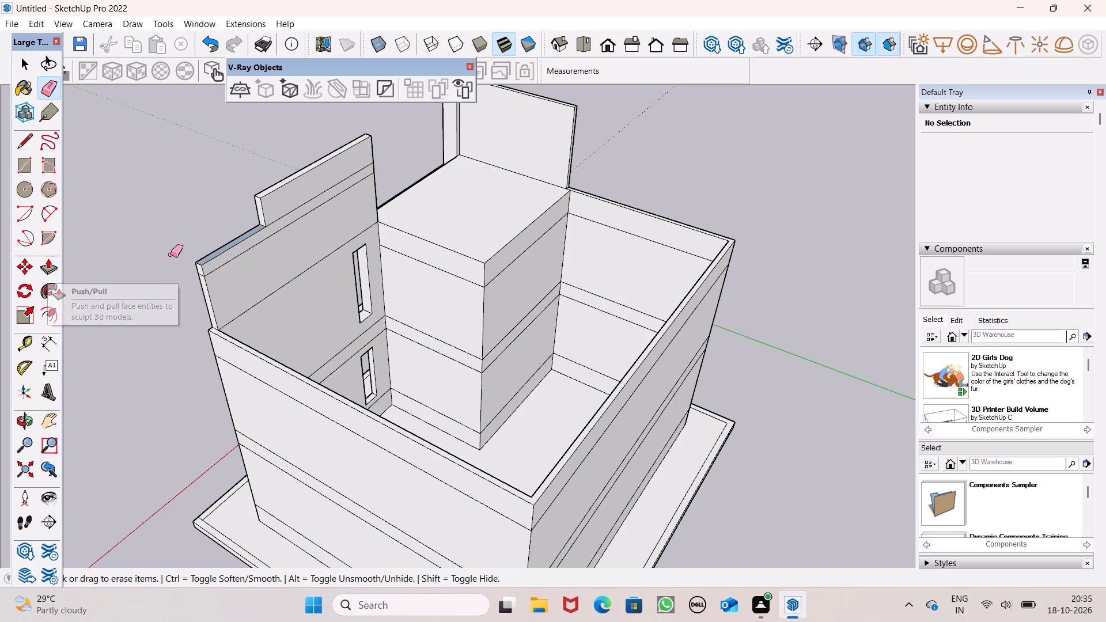
middle_click_drag(222, 282, 432, 298)
scroll(222, 285, "up", 1)
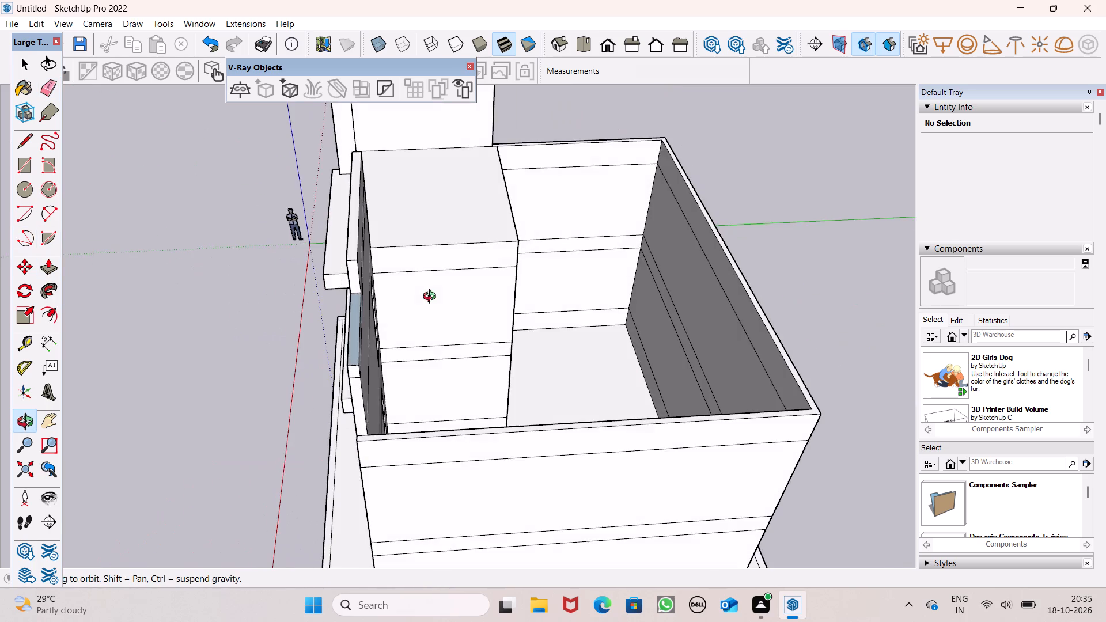
middle_click_drag(432, 298, 425, 315)
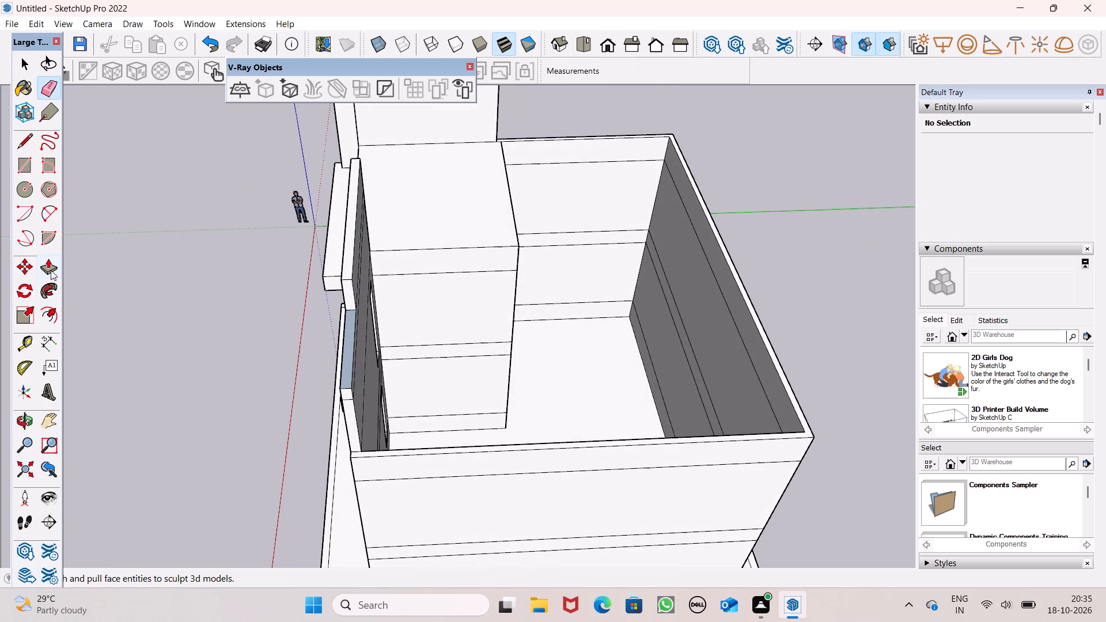
left_click(51, 270)
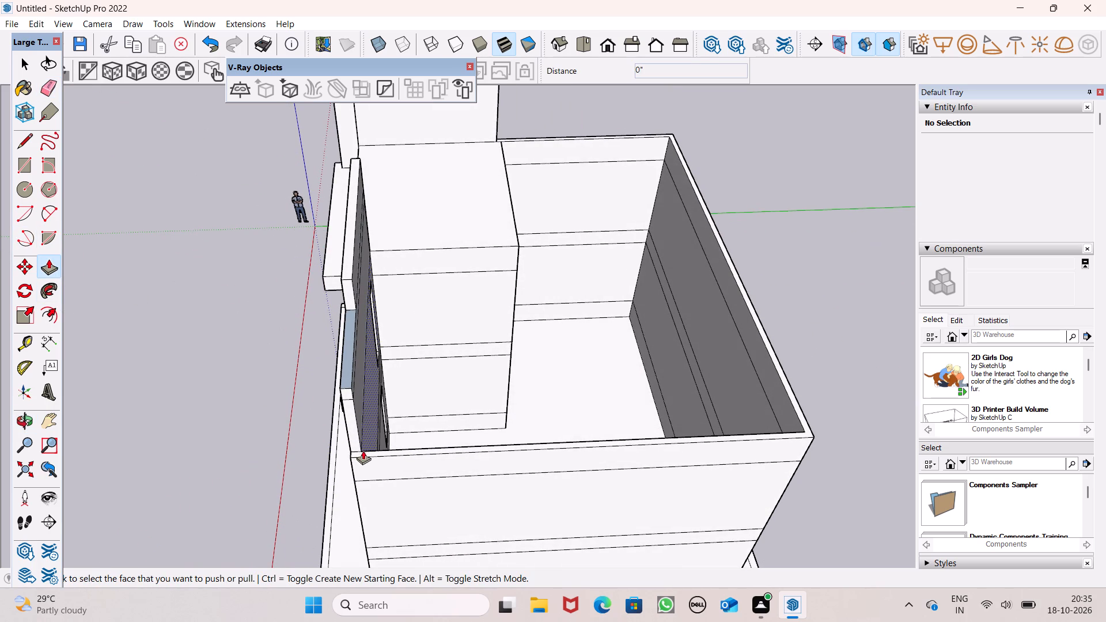
left_click_drag(364, 452, 390, 400)
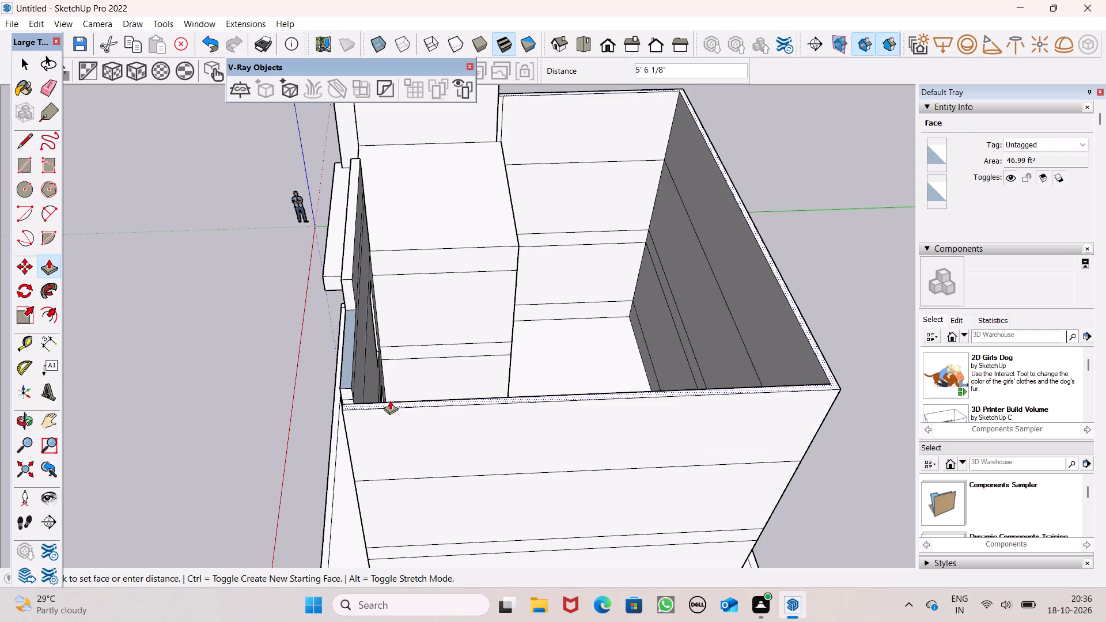
left_click_drag(390, 400, 349, 283)
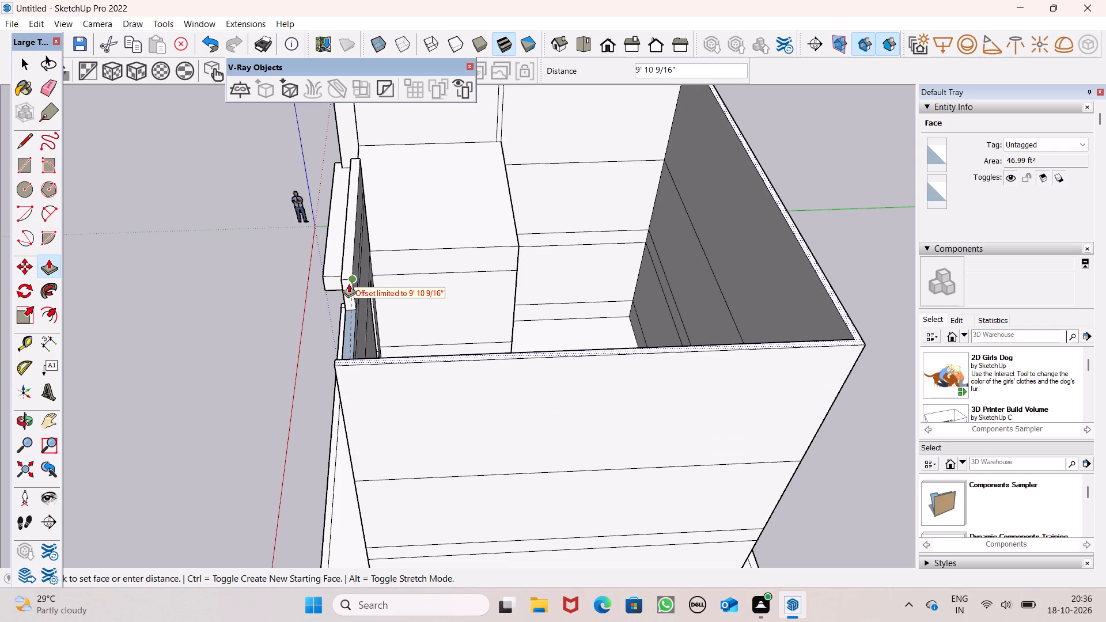
left_click_drag(349, 283, 346, 277)
Inspect the raised side and rear walls from the front, the side and the rear of the building.
middle_click_drag(278, 359, 591, 198)
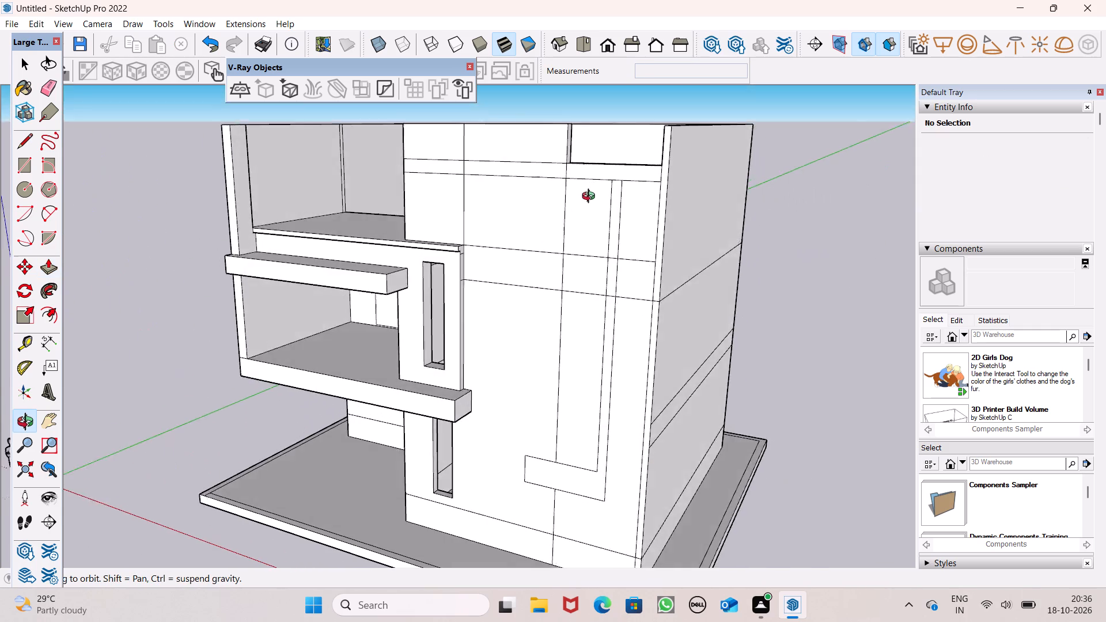
middle_click_drag(591, 198, 619, 218)
scroll(442, 351, "down", 5)
middle_click_drag(516, 355, 646, 337)
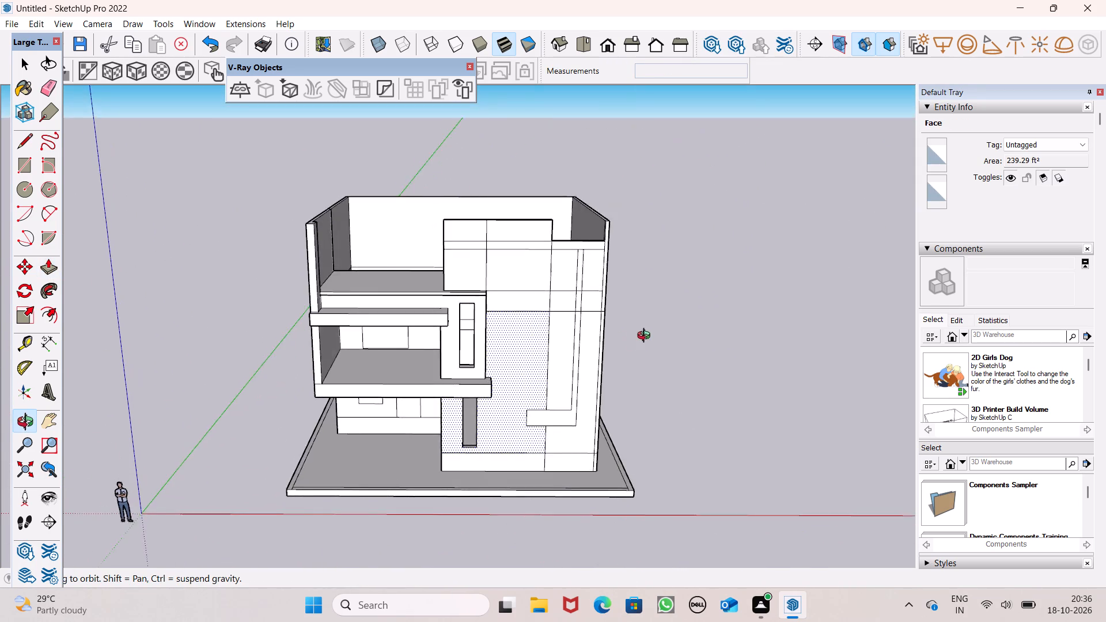
middle_click_drag(646, 337, 429, 408)
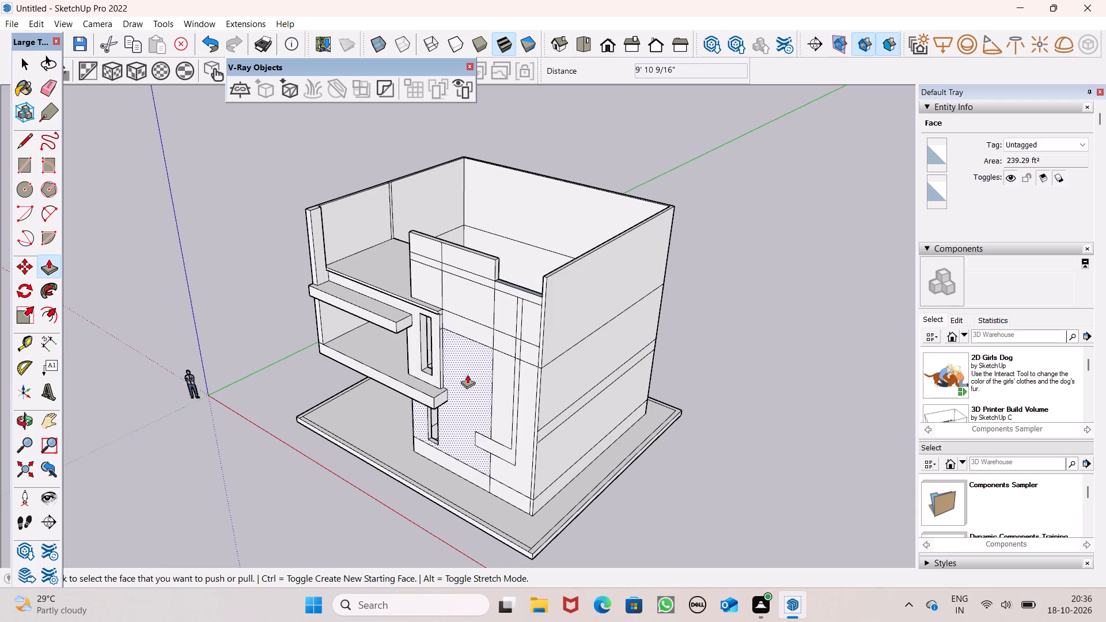
scroll(467, 380, "down", 2)
middle_click_drag(563, 412, 286, 500)
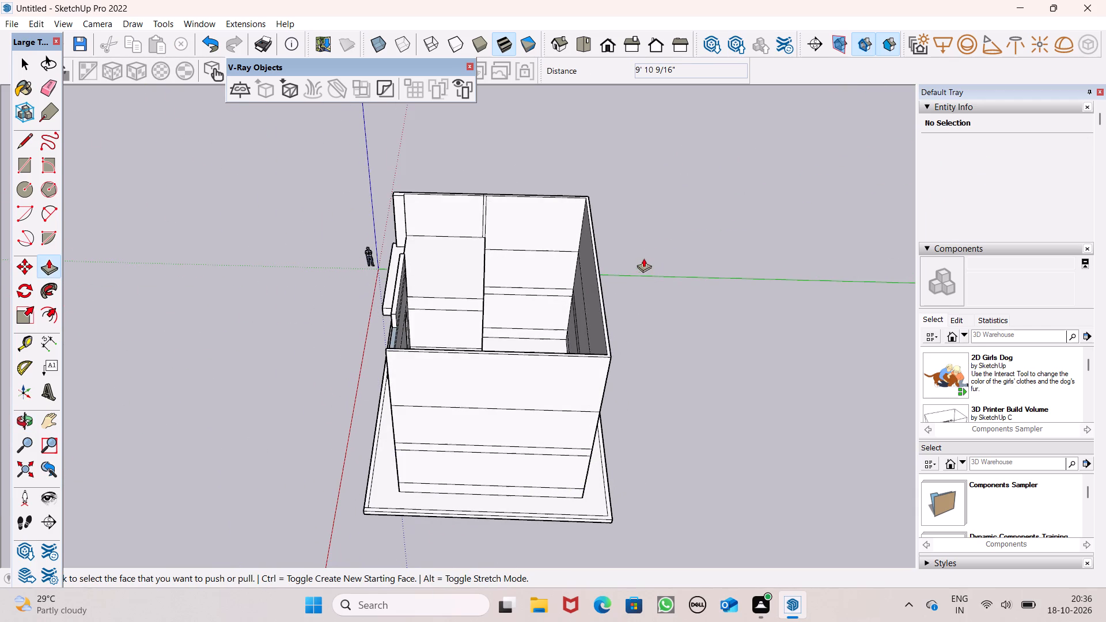
middle_click_drag(642, 243, 305, 300)
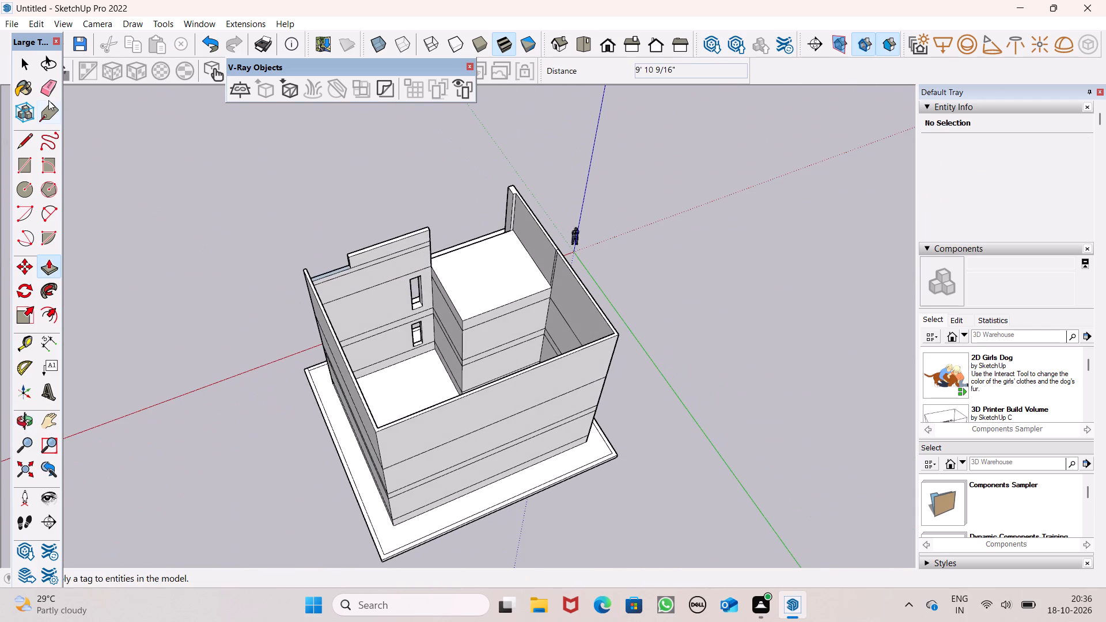
Draw 6" lines across the wall top at both rear corners, from each inner corner to the rear wall's outer edge.
left_click_drag(17, 147, 22, 147)
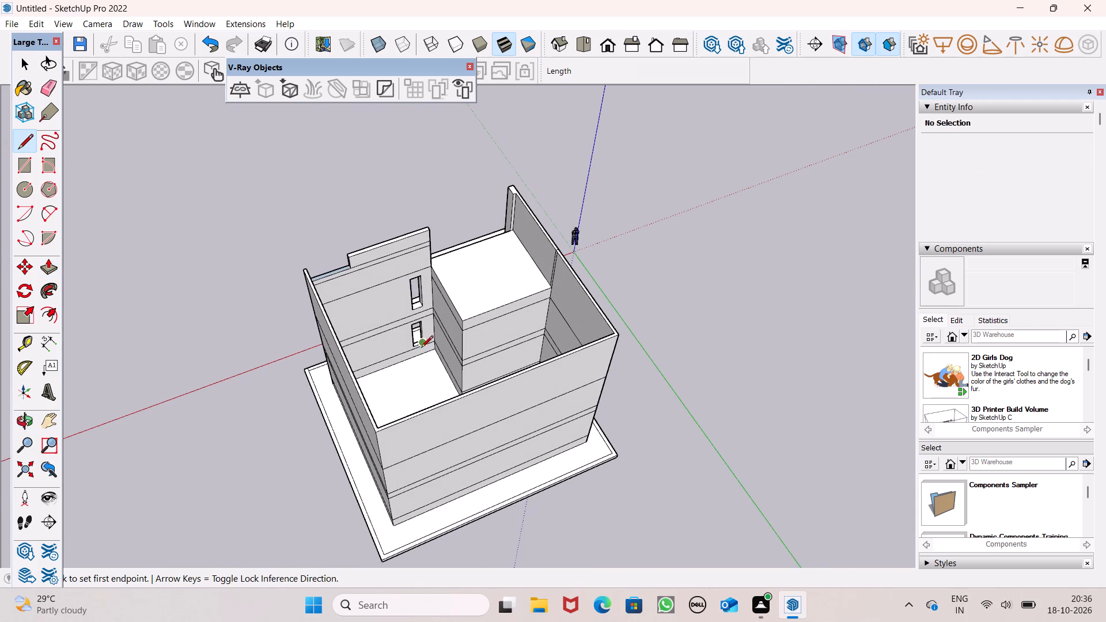
middle_click_drag(471, 404, 382, 427)
scroll(431, 441, "up", 5)
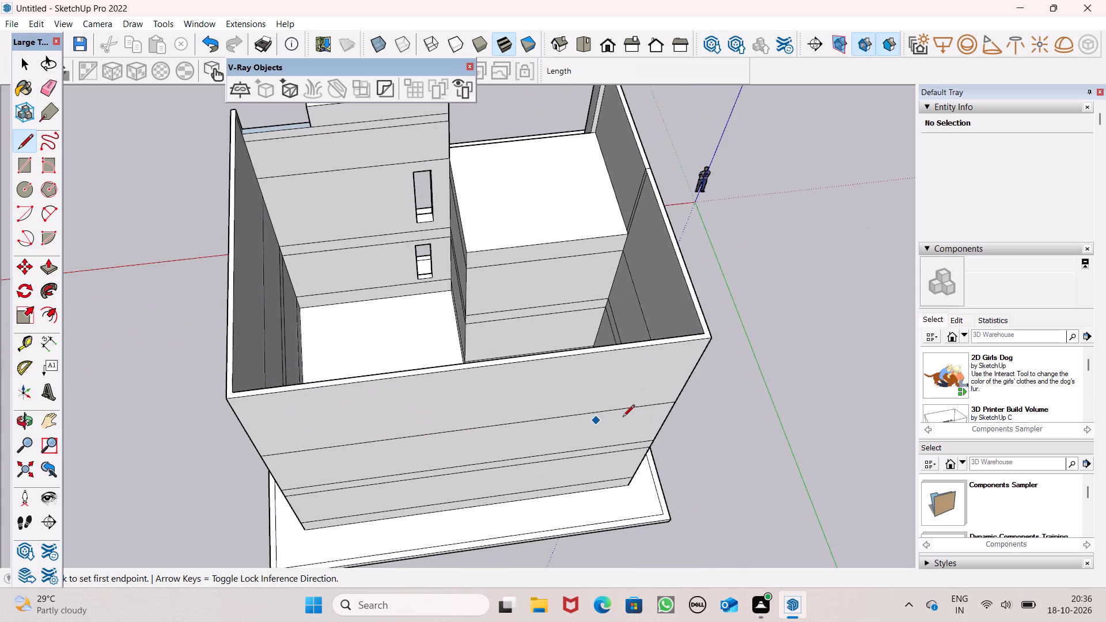
middle_click_drag(838, 393, 738, 418)
scroll(738, 418, "up", 1)
scroll(603, 465, "up", 7)
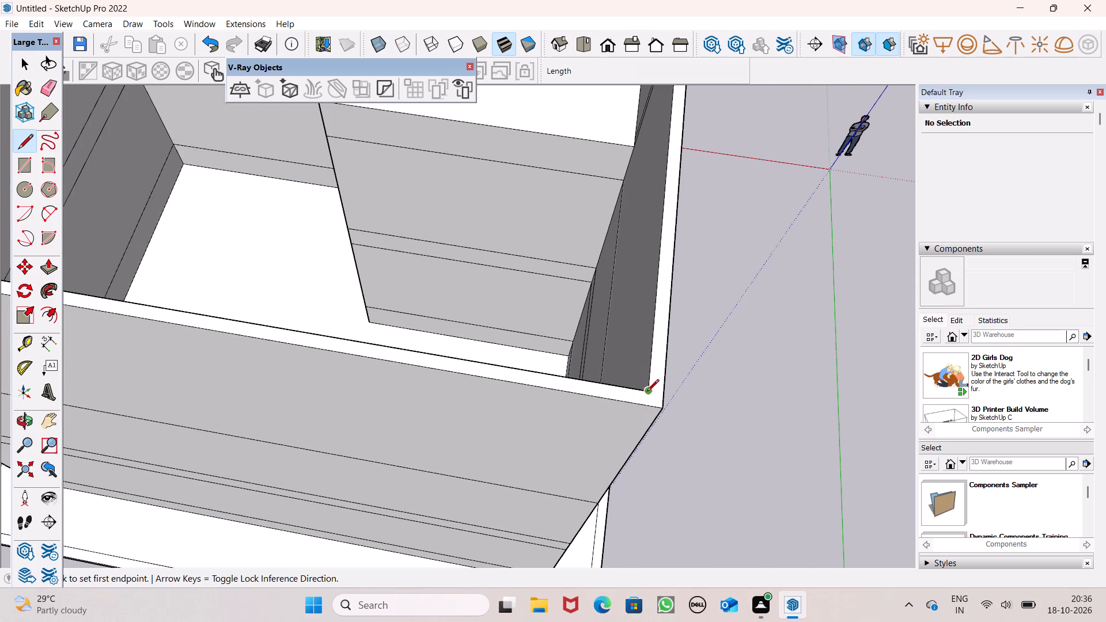
left_click(645, 392)
left_click(643, 408)
scroll(713, 355, "down", 5)
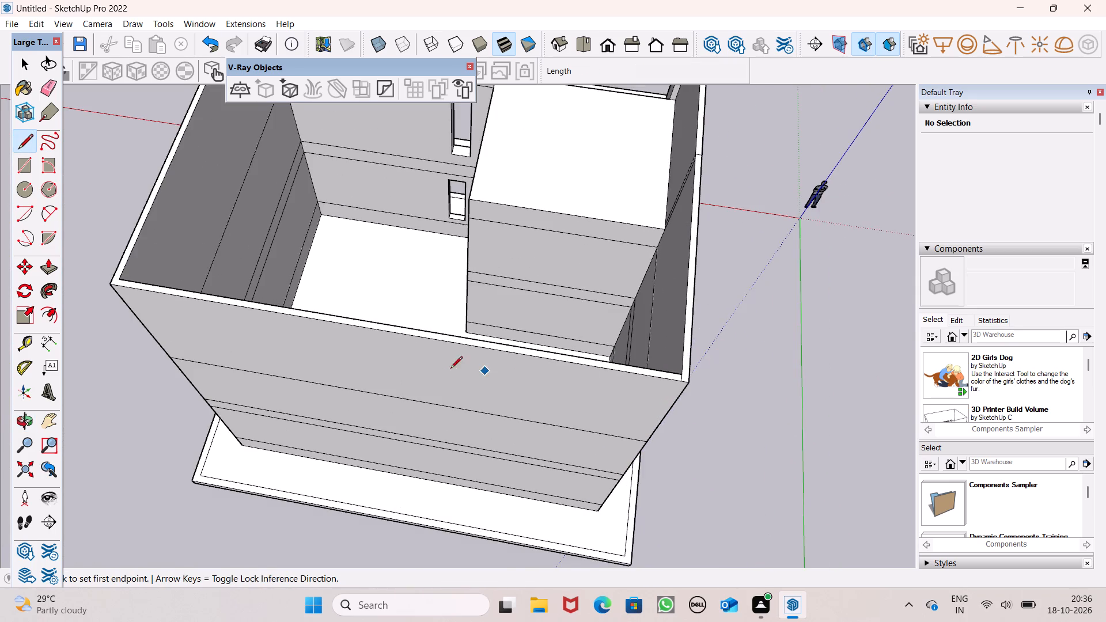
middle_click_drag(443, 379, 548, 401)
scroll(286, 400, "up", 6)
scroll(130, 427, "up", 5)
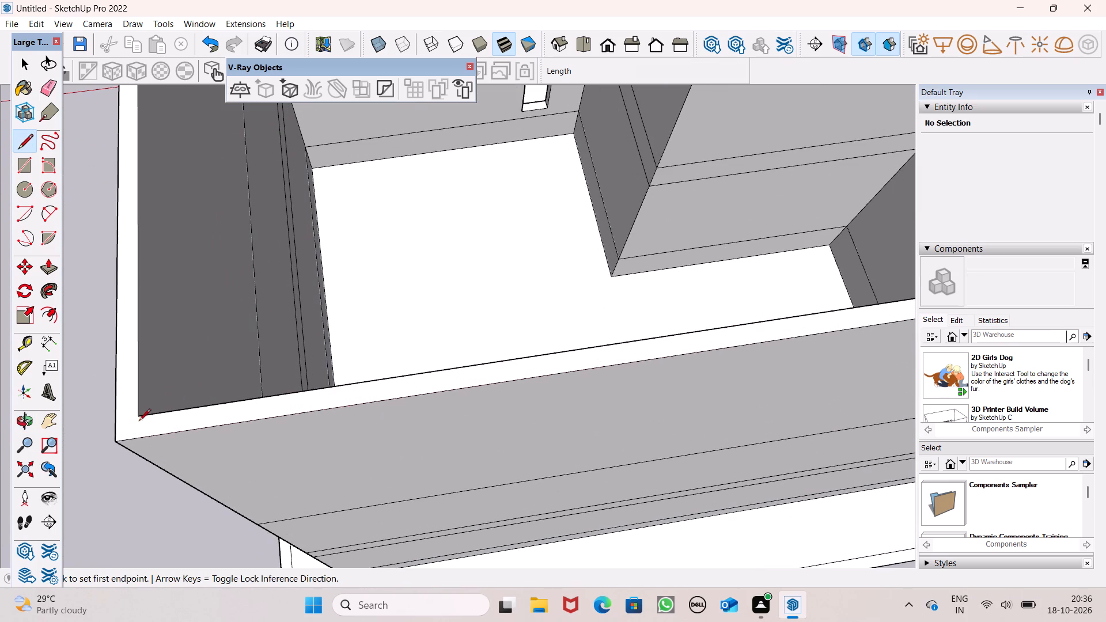
double_click(138, 419)
left_click(136, 437)
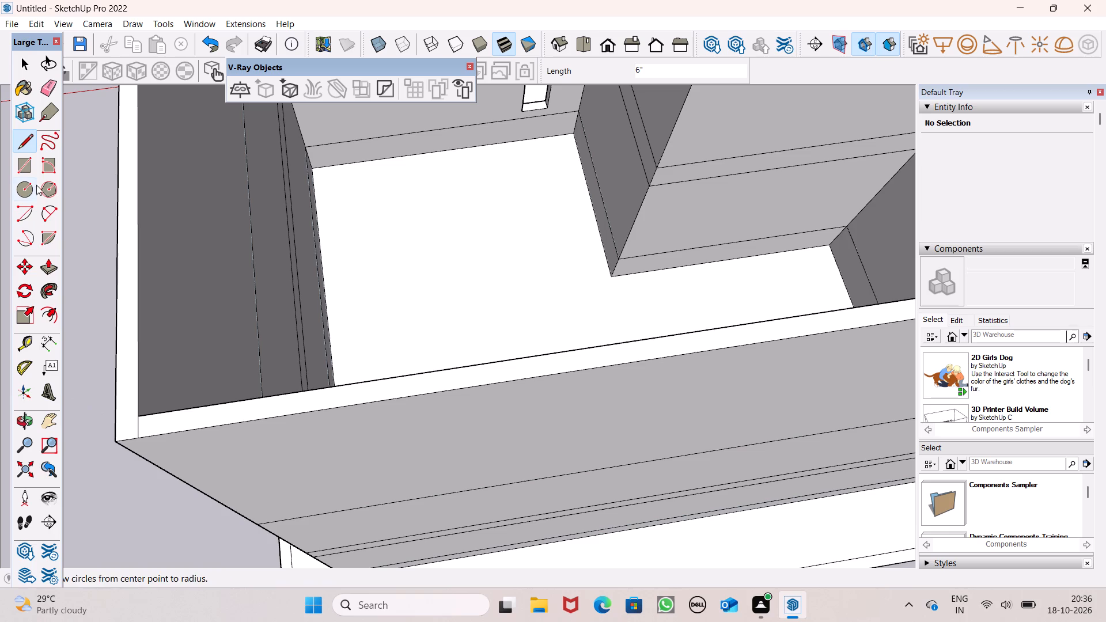
Push the rear wall's top face between the two corner lines down by 6' 9 7/16".
left_click(54, 271)
scroll(51, 278, "down", 5)
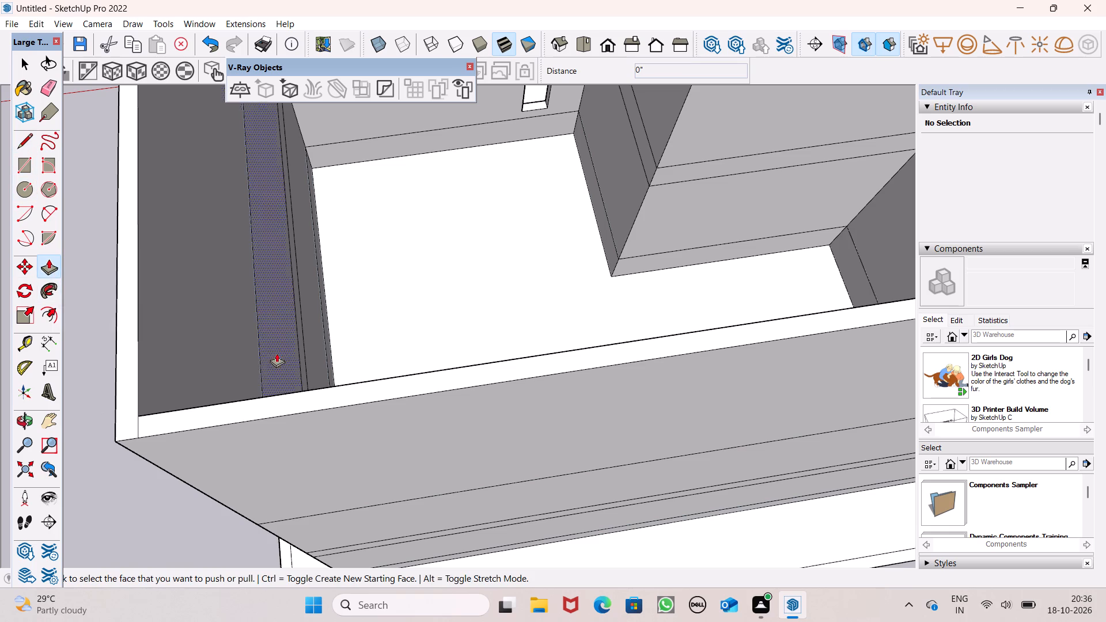
scroll(312, 342, "down", 4)
scroll(313, 355, "up", 1)
middle_click_drag(313, 355, 391, 316)
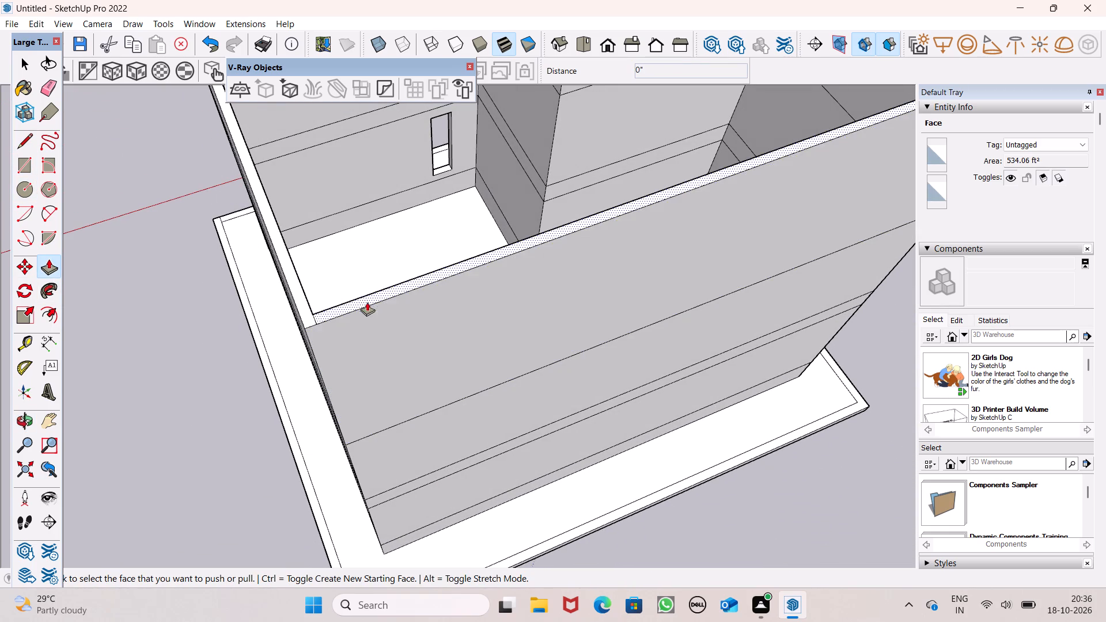
left_click_drag(368, 295, 393, 351)
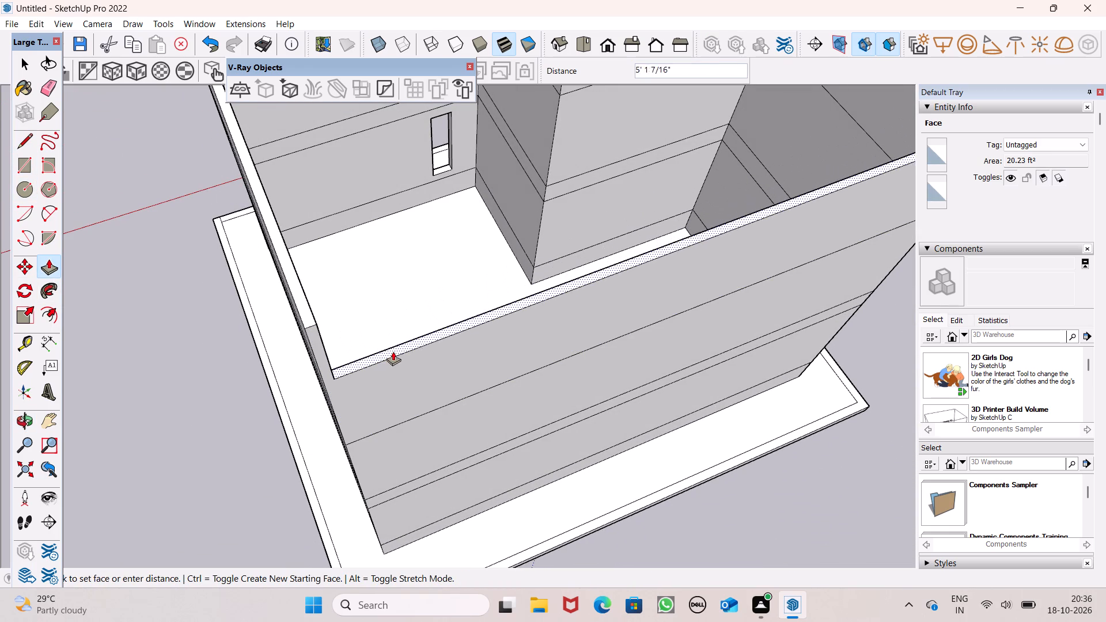
left_click_drag(393, 351, 399, 367)
Examine the lowered rear wall and the building's interior from outside and from above.
scroll(285, 331, "down", 7)
middle_click_drag(281, 342, 323, 290)
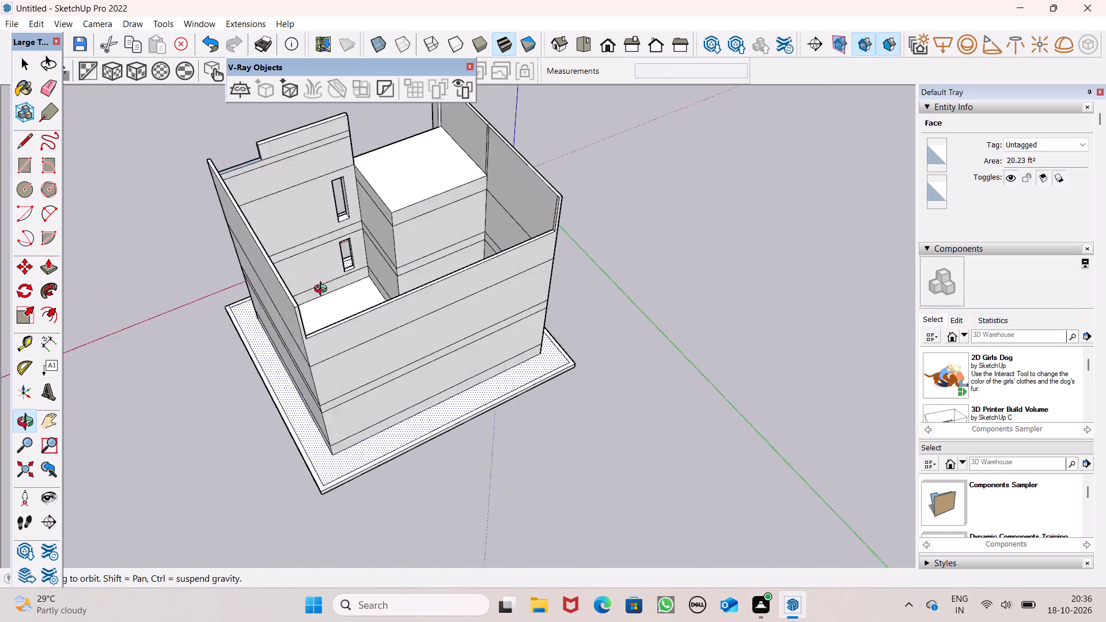
middle_click_drag(323, 290, 411, 136)
scroll(411, 136, "up", 1)
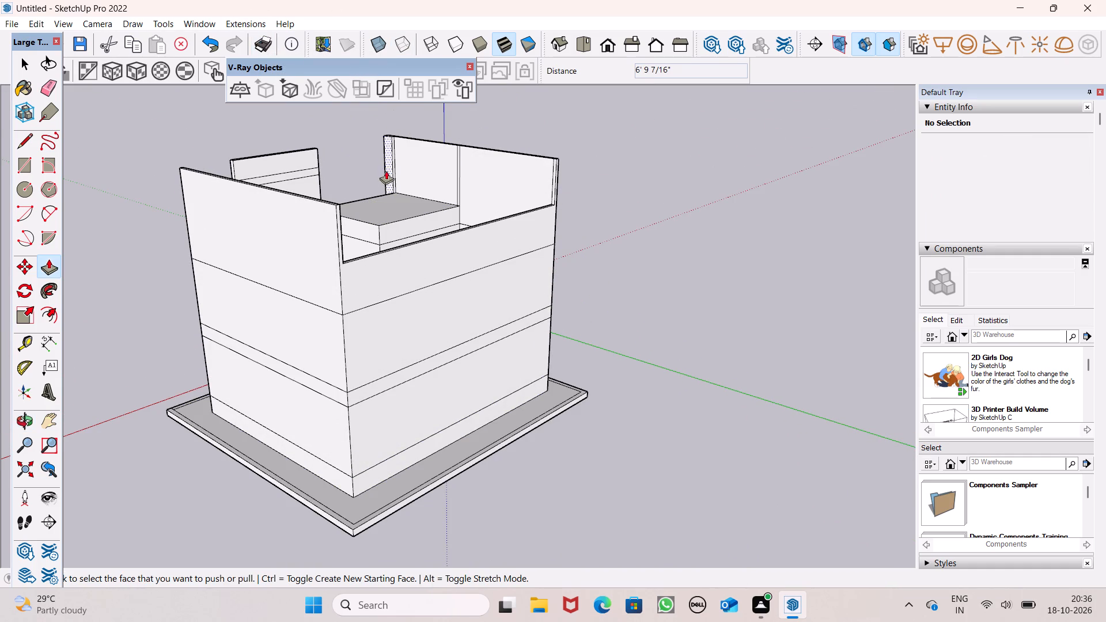
middle_click_drag(374, 195, 108, 267)
scroll(298, 166, "down", 2)
middle_click_drag(375, 175, 320, 234)
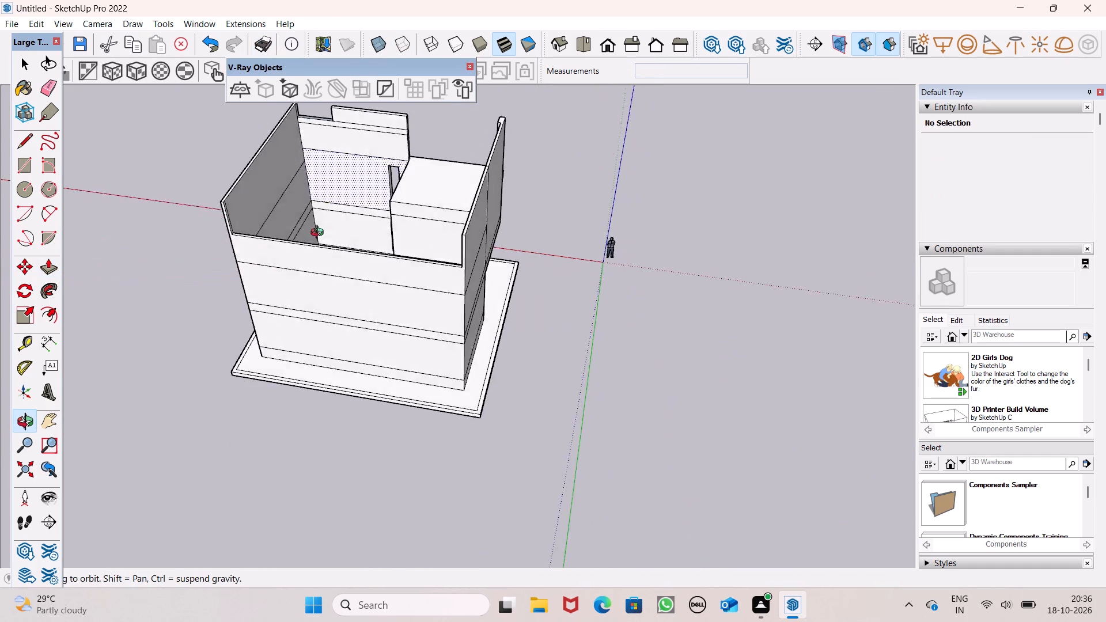
middle_click_drag(320, 234, 385, 348)
scroll(400, 314, "up", 4)
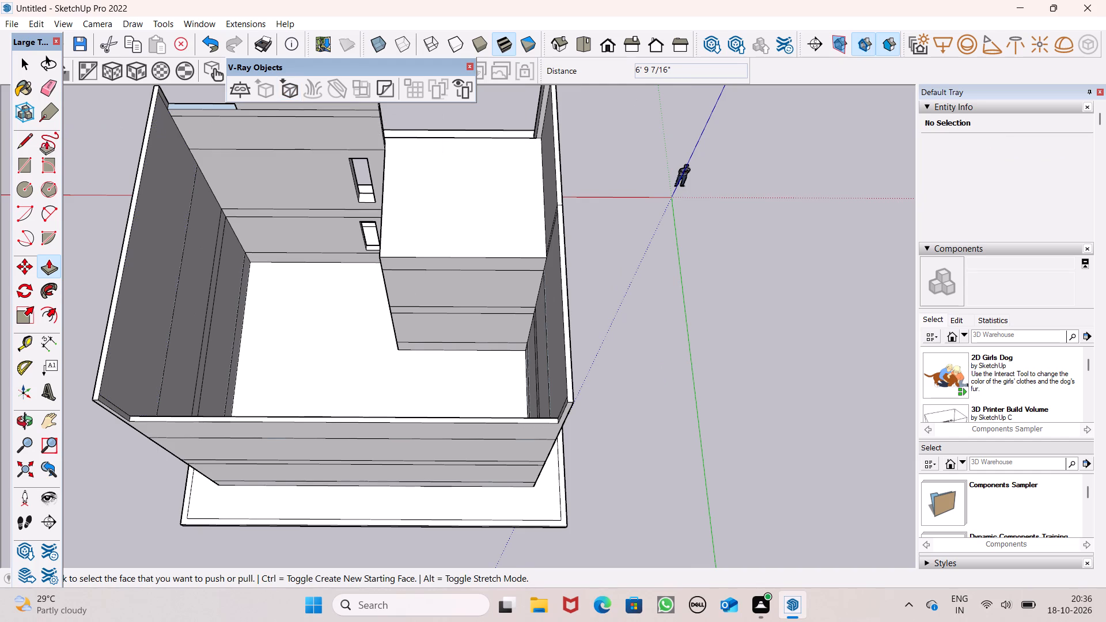
Draw a short edge along the front wall's inner band line from the side wall corner to form the intermediate floor face.
left_click(17, 142)
scroll(241, 247, "up", 5)
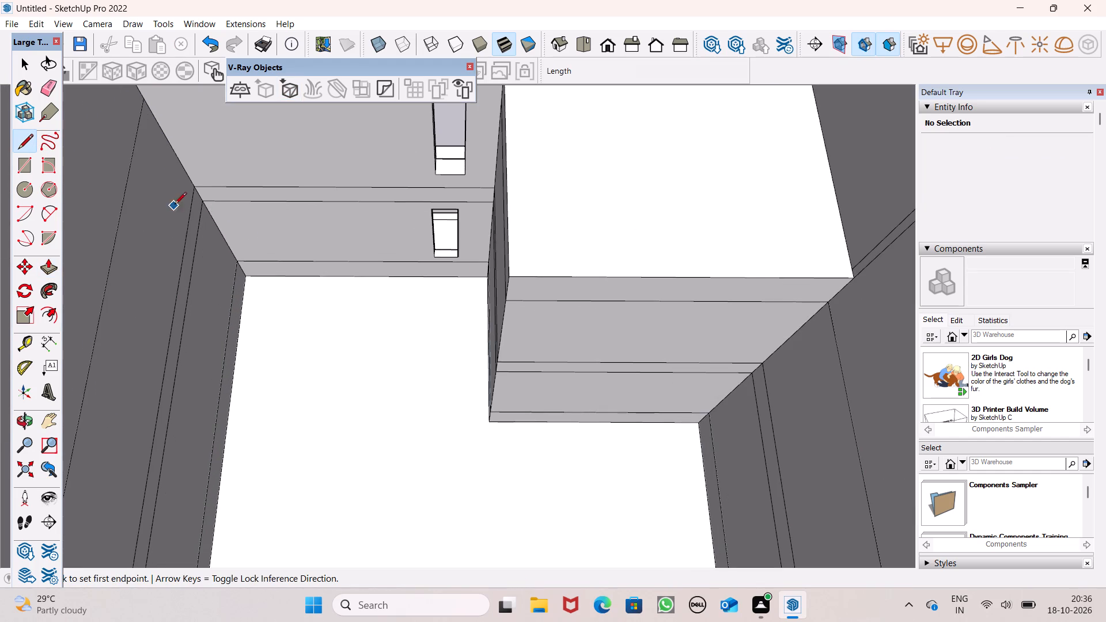
left_click(201, 189)
left_click(233, 189)
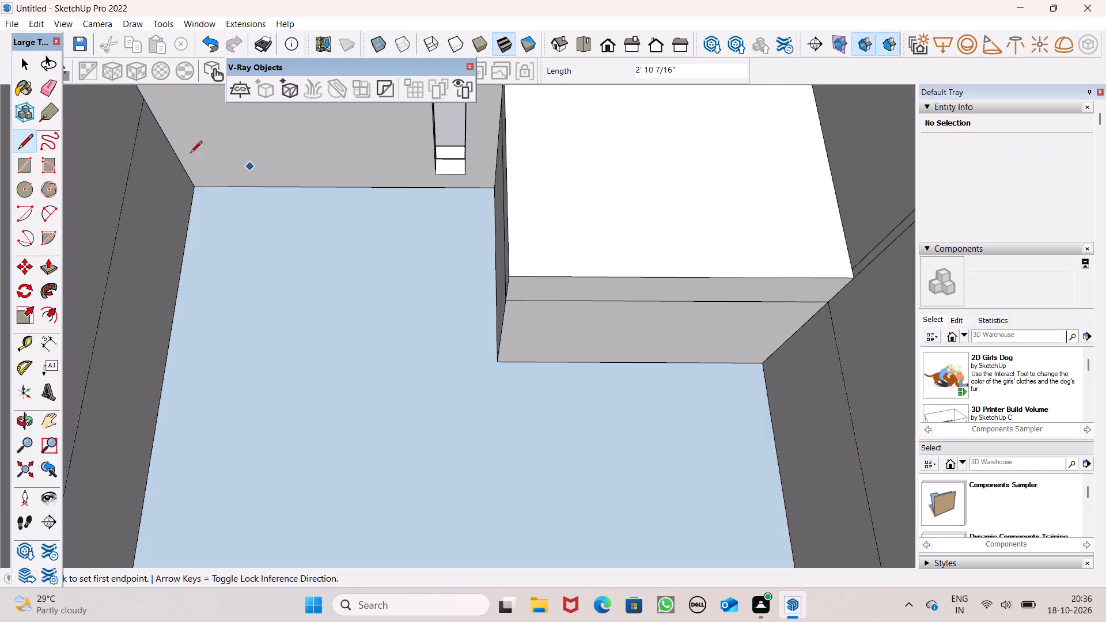
Push/Pull the intermediate floor face by 6".
left_click(48, 270)
left_click_drag(224, 302, 224, 303)
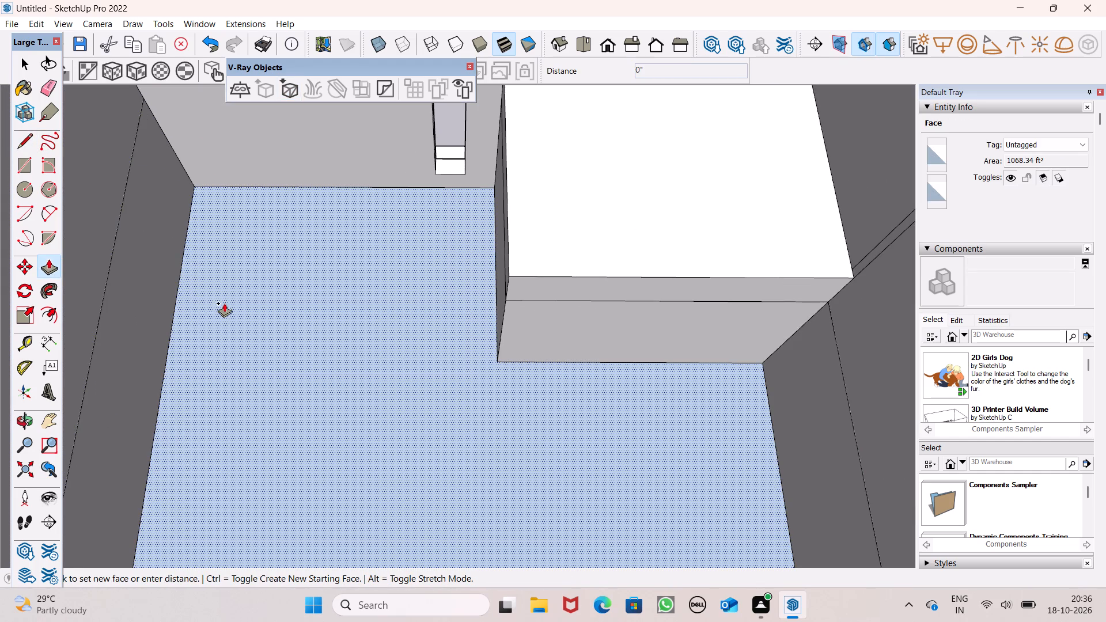
left_click_drag(224, 303, 225, 308)
key("6")
key("shift+quotedbl")
key("Return")
left_click(225, 308)
scroll(304, 319, "down", 4)
scroll(334, 271, "down", 1)
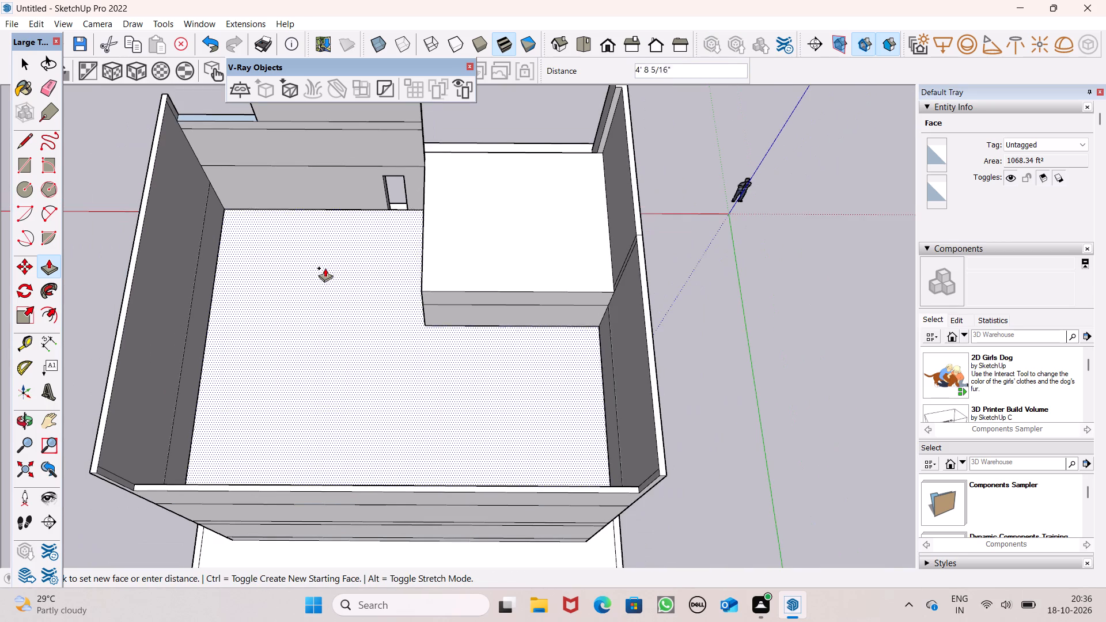
key("space")
Trace a short edge over the horizontal line above the slot window on the front wall's inner face, from the side wall corner.
middle_click_drag(329, 283, 423, 199)
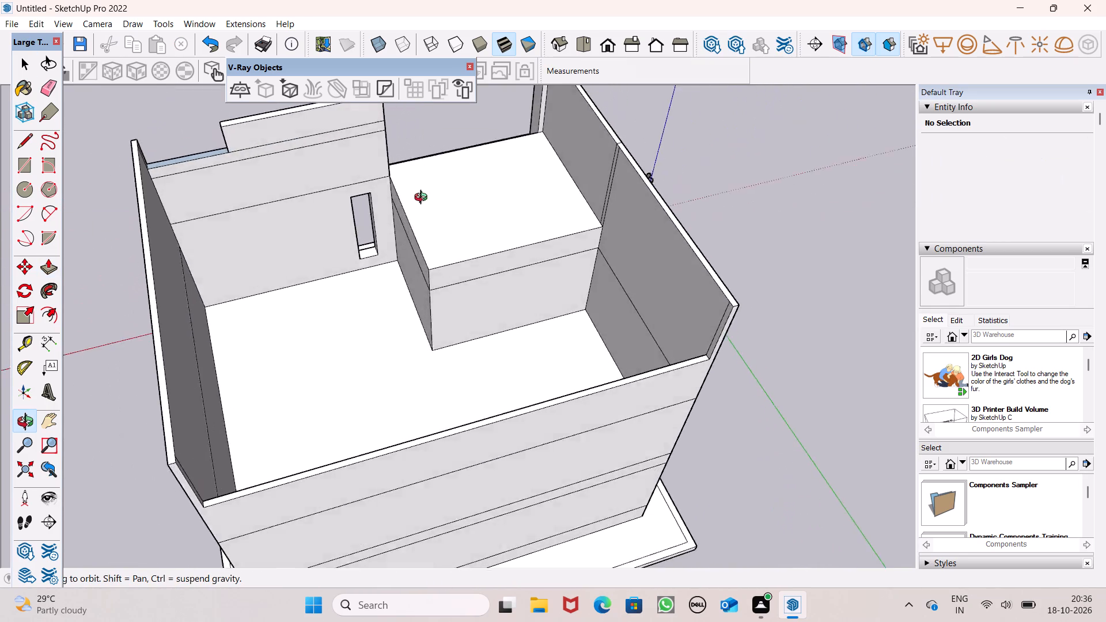
middle_click_drag(423, 199, 344, 192)
left_click(30, 142)
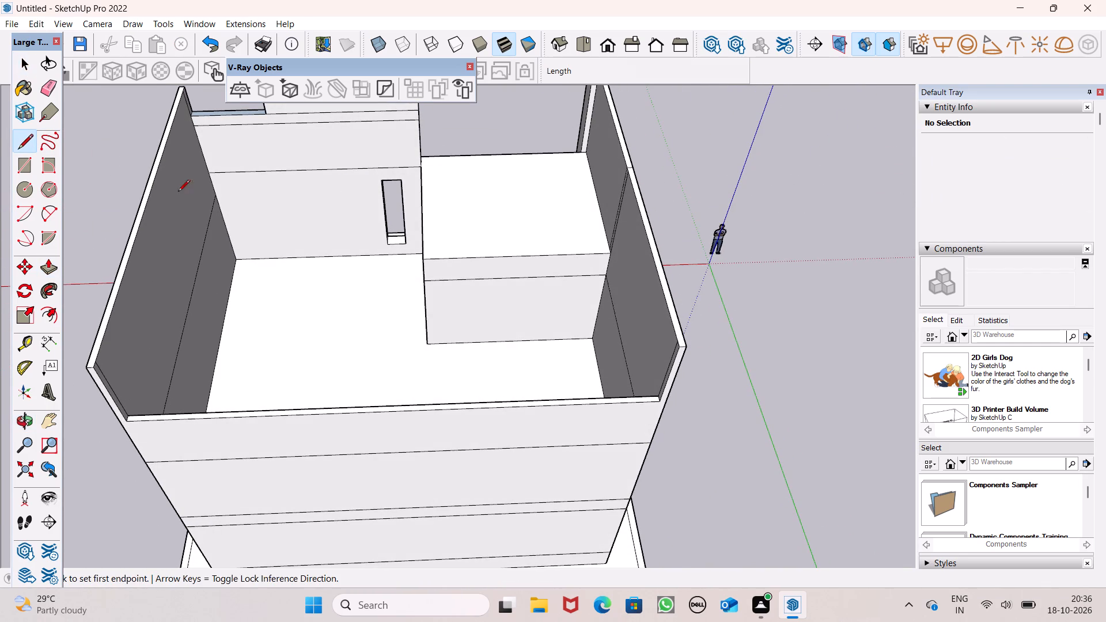
scroll(243, 212, "up", 1)
middle_click_drag(243, 212, 196, 135)
scroll(241, 171, "up", 4)
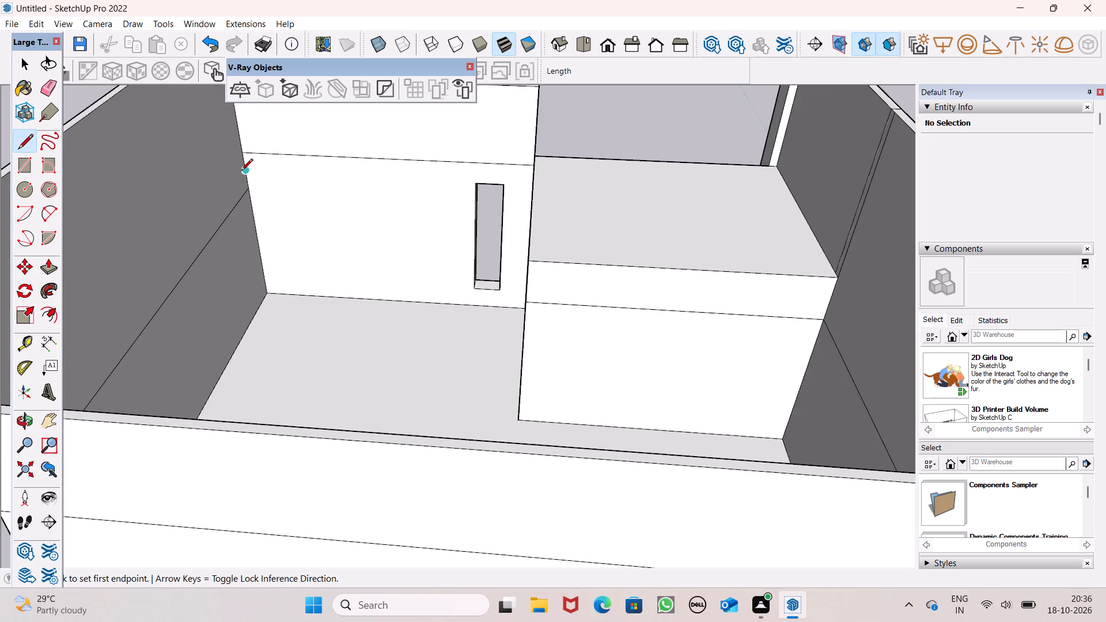
left_click(243, 154)
left_click(307, 157)
Draw a roof-level line along the side wall's inner face, from the front wall corner beside the lowered section to the rear wall.
scroll(308, 180, "down", 4)
middle_click_drag(300, 218, 160, 236)
left_click(340, 129)
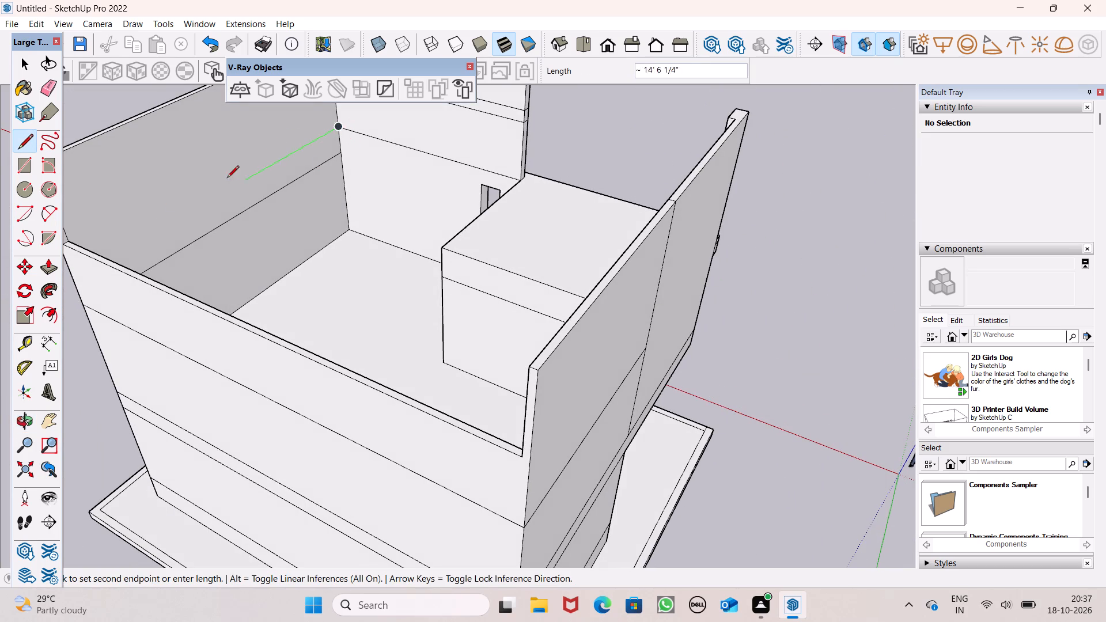
scroll(214, 218, "up", 1)
middle_click_drag(214, 218, 71, 212)
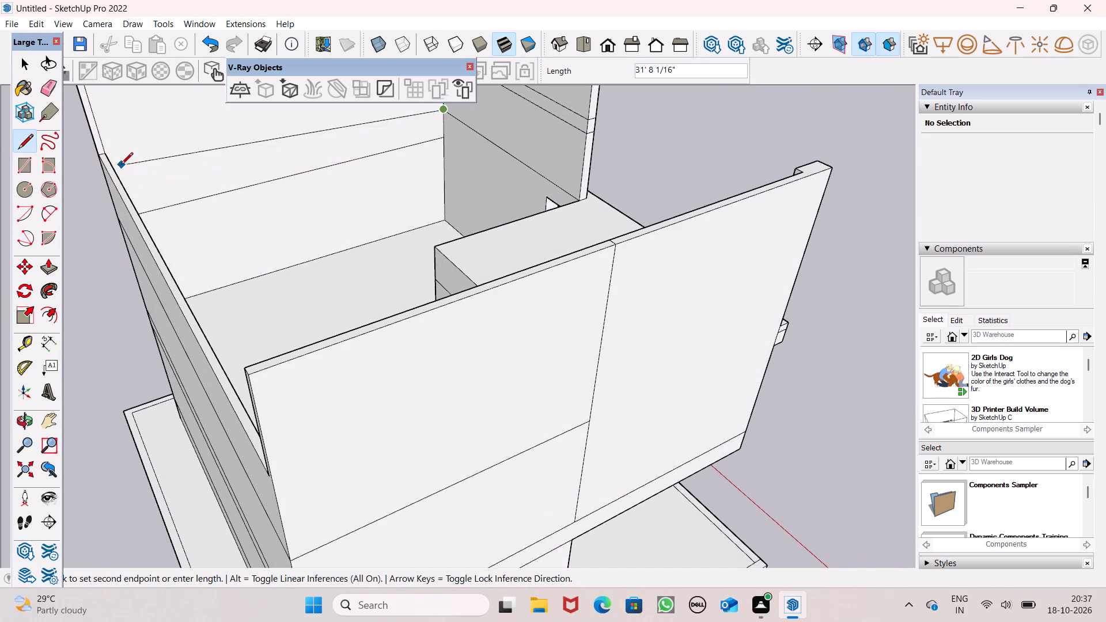
scroll(137, 192, "up", 1)
middle_click_drag(137, 195, 72, 183)
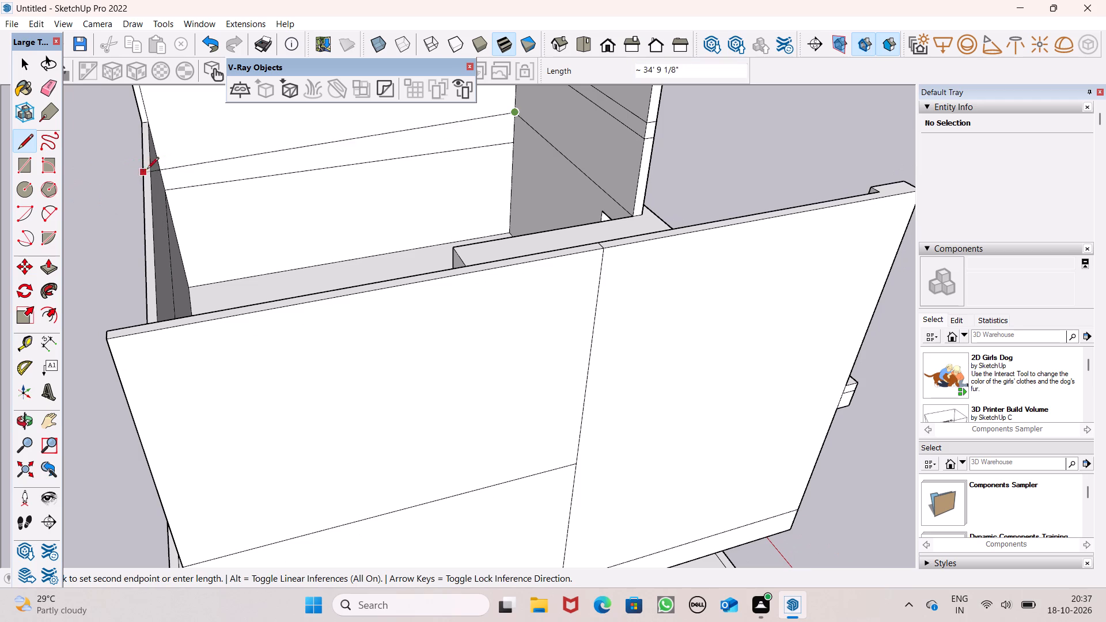
left_click(156, 157)
Draw a 40' 5 9/16" roof-level line across the rear wall's inner face, from one side wall to the other.
scroll(159, 192, "up", 1)
middle_click_drag(164, 194, 91, 199)
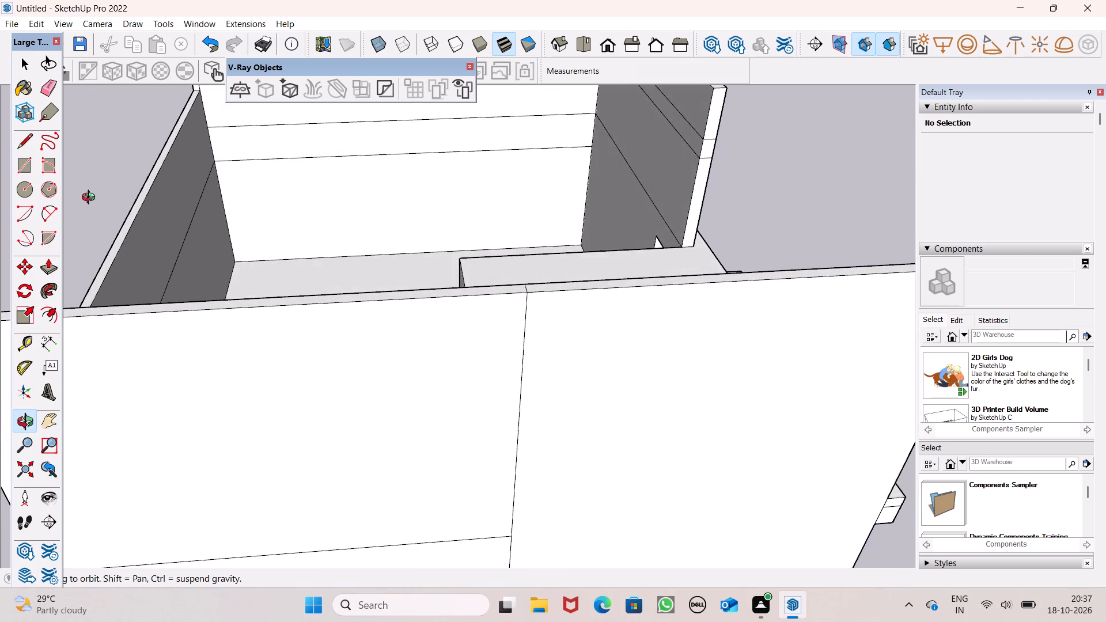
middle_click_drag(91, 199, 755, 240)
scroll(732, 249, "up", 1)
middle_click_drag(425, 295, 853, 222)
scroll(853, 225, "up", 1)
scroll(323, 214, "down", 4)
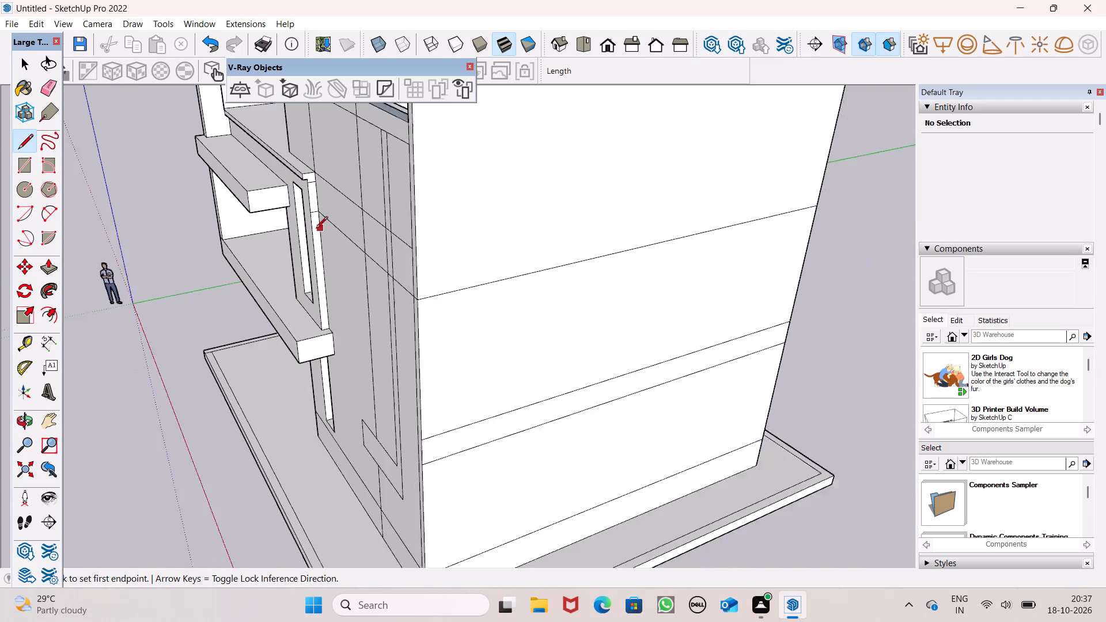
middle_click_drag(263, 236, 647, 259)
scroll(418, 201, "down", 6)
scroll(543, 114, "down", 3)
middle_click_drag(474, 160, 473, 226)
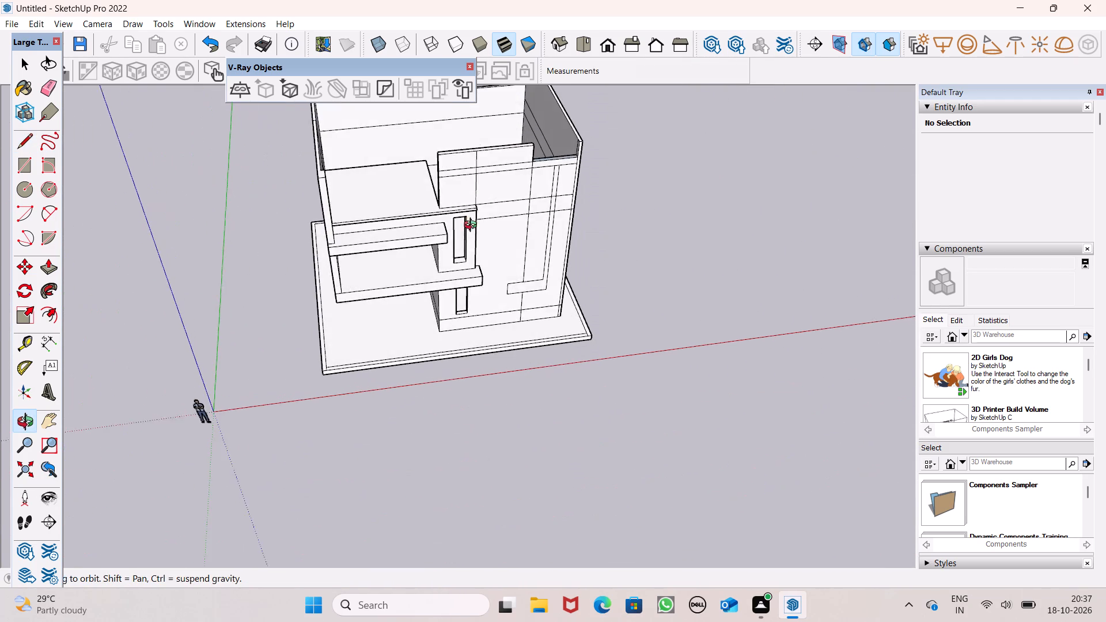
middle_click_drag(473, 226, 472, 222)
scroll(524, 100, "up", 11)
scroll(566, 127, "down", 6)
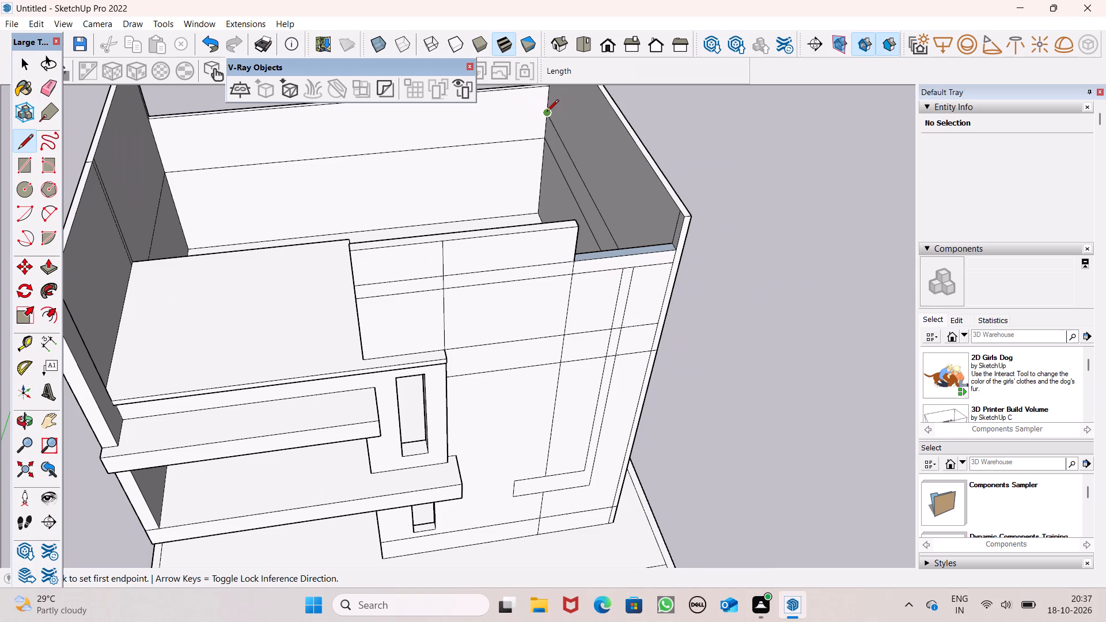
left_click(546, 109)
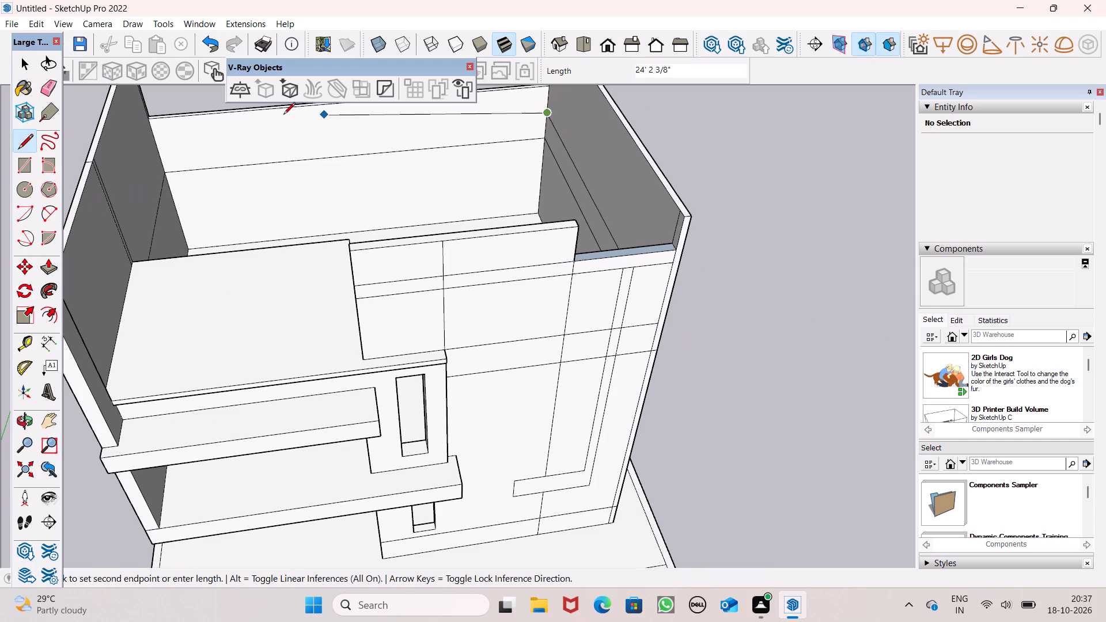
left_click(156, 149)
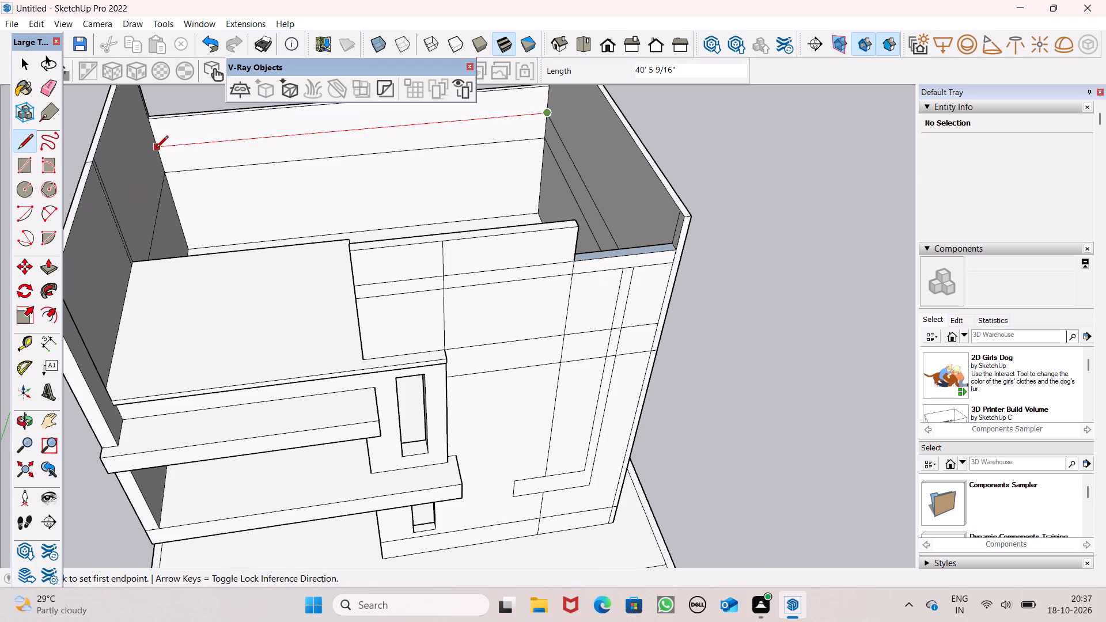
Draw an 18' 8 7/16" line along the opposite side wall, from the rear corner to the raised block's top corner, closing the roof face.
middle_click_drag(197, 170, 86, 160)
scroll(158, 196, "down", 2)
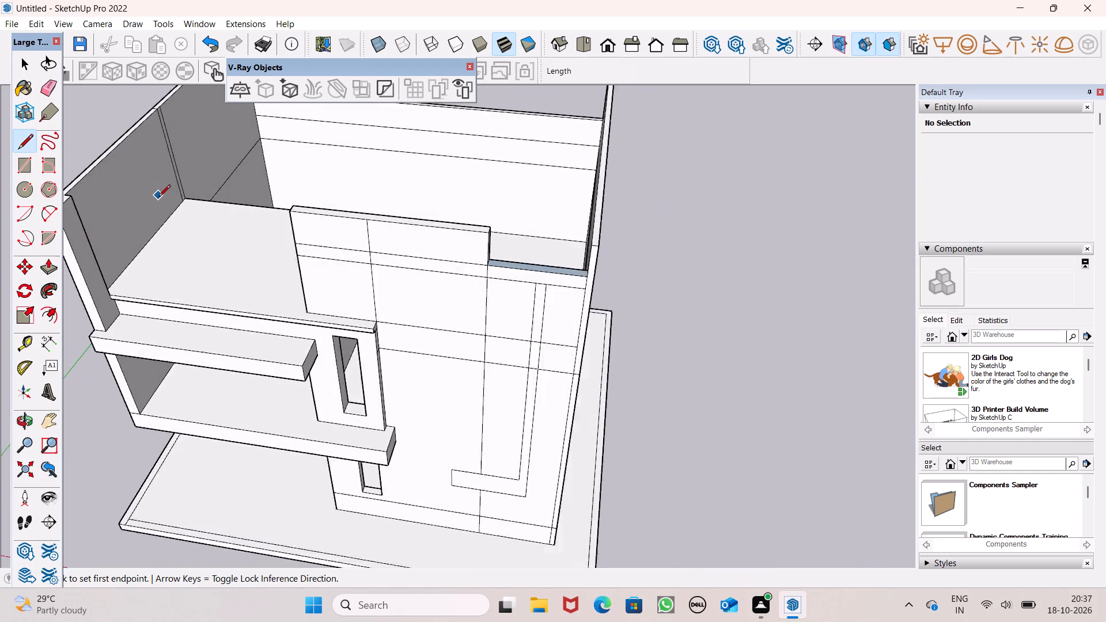
scroll(158, 198, "down", 4)
middle_click_drag(203, 198, 77, 146)
scroll(209, 119, "up", 8)
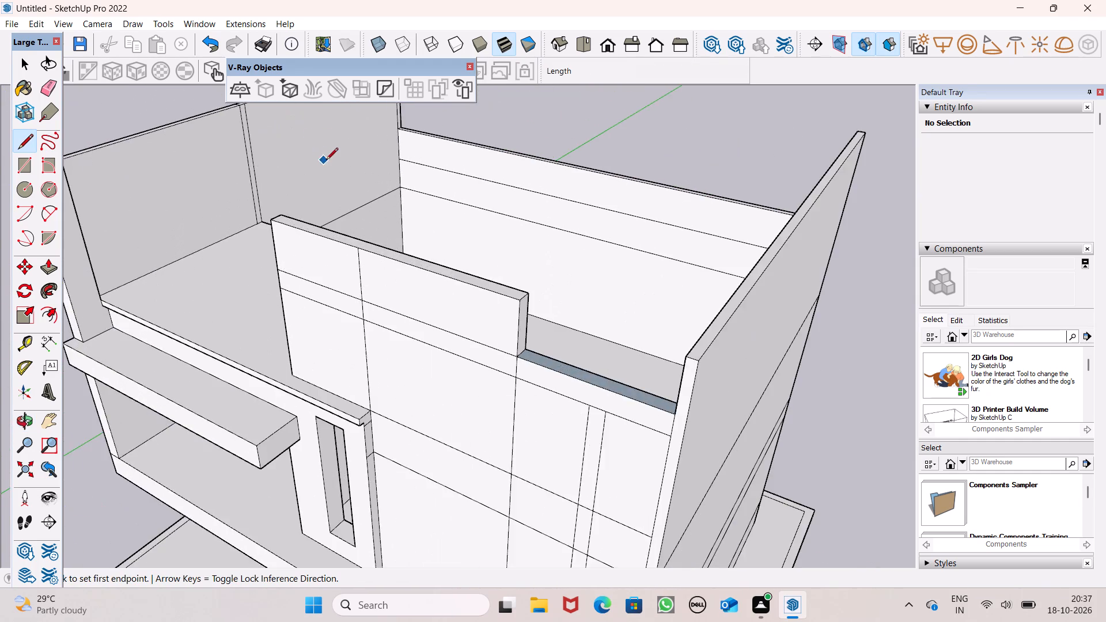
scroll(327, 161, "up", 7)
left_click(453, 155)
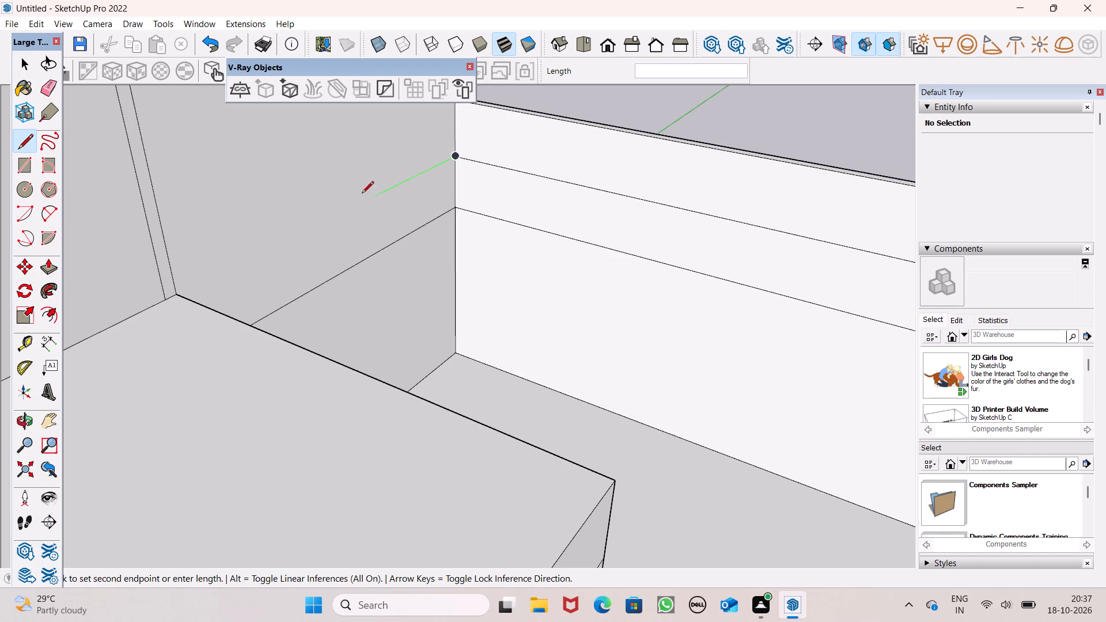
left_click(179, 290)
key("space")
key("space")
scroll(286, 274, "down", 9)
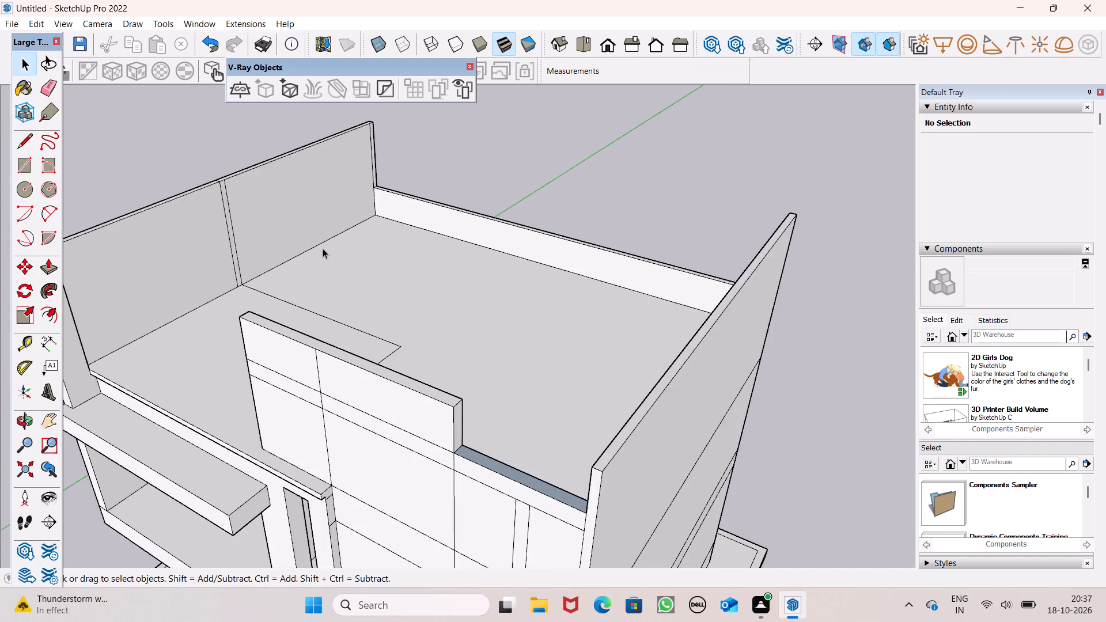
Examine the new roof face and surrounding walls from the front, from the rear and from above.
scroll(323, 245, "down", 5)
middle_click_drag(344, 286, 583, 158)
scroll(480, 336, "up", 1)
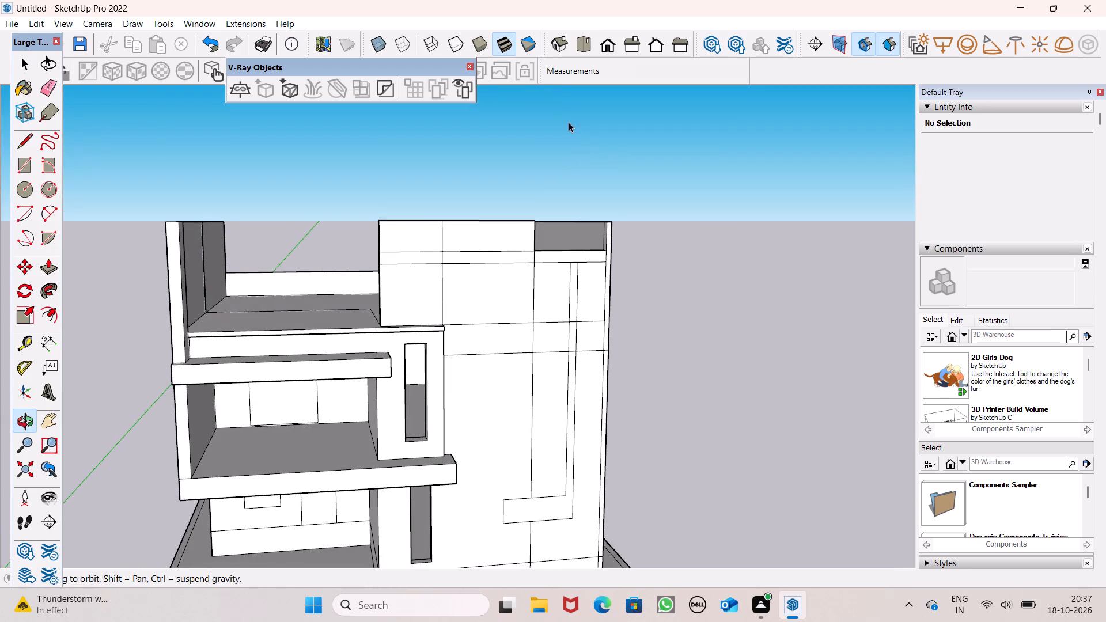
scroll(446, 221, "up", 1)
middle_click_drag(449, 242, 460, 261)
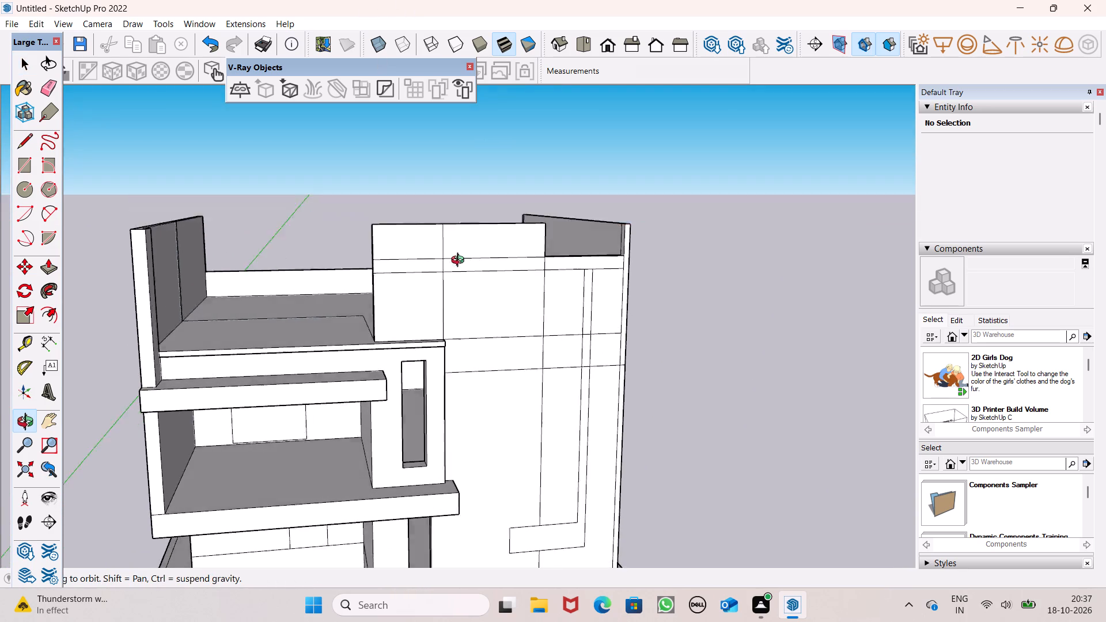
middle_click_drag(460, 261, 724, 368)
middle_click_drag(478, 315, 790, 285)
scroll(790, 285, "up", 1)
scroll(448, 288, "up", 1)
middle_click_drag(450, 292, 533, 312)
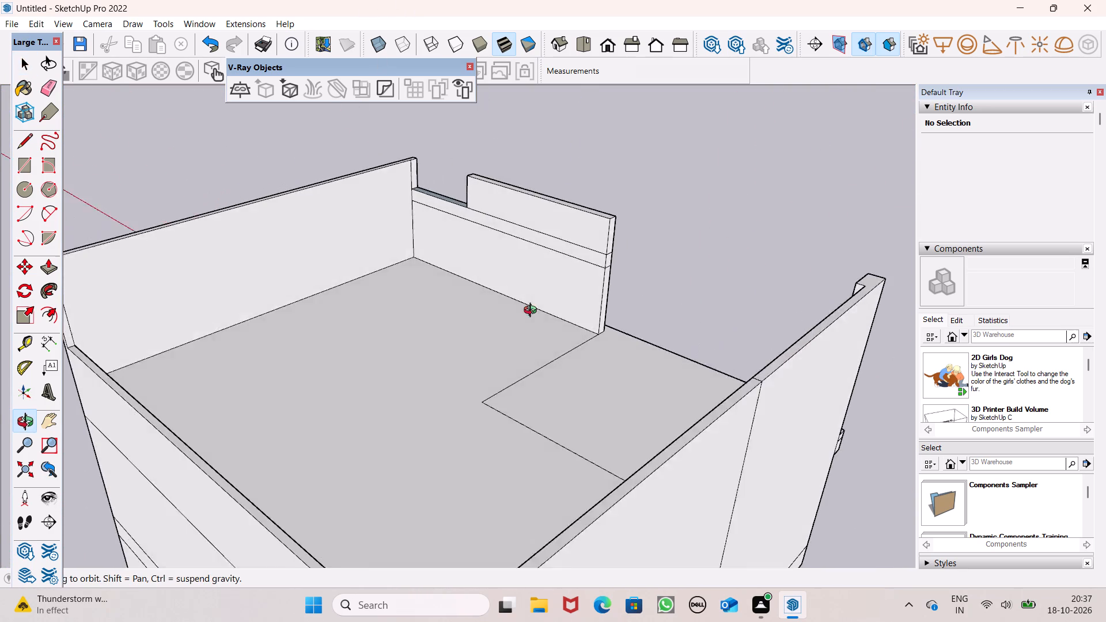
middle_click_drag(533, 312, 650, 304)
scroll(611, 255, "up", 2)
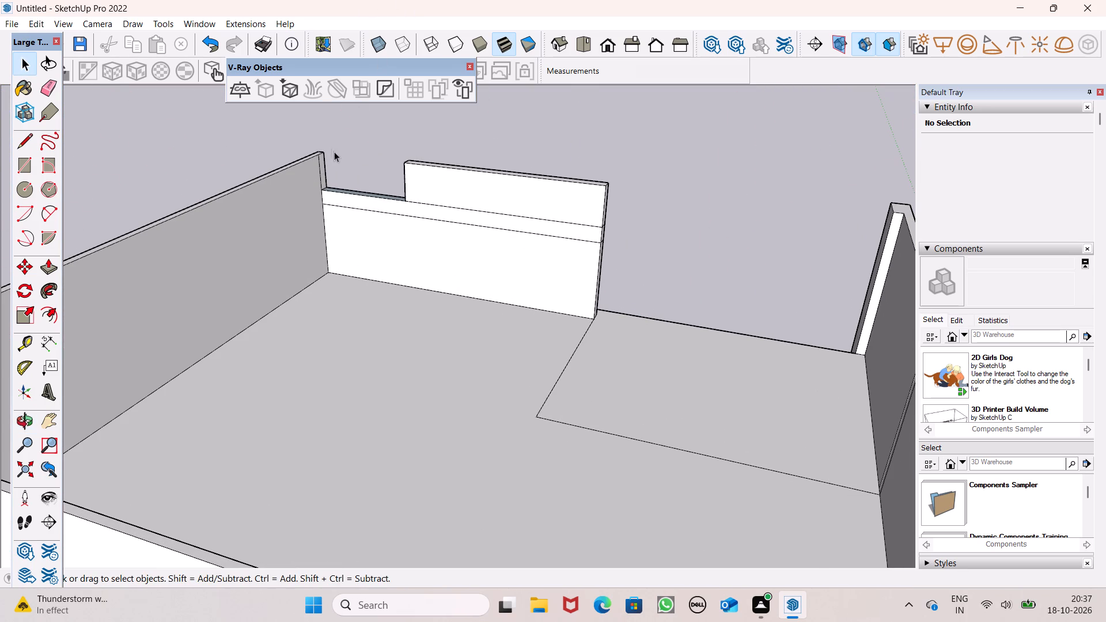
middle_click_drag(445, 260, 446, 262)
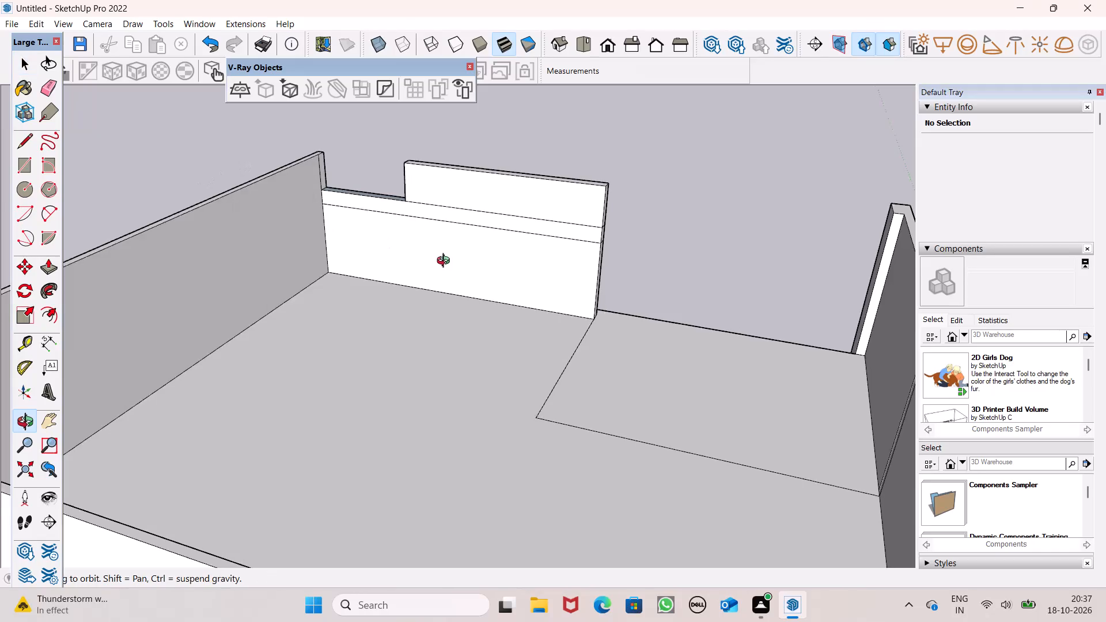
middle_click_drag(446, 262, 60, 310)
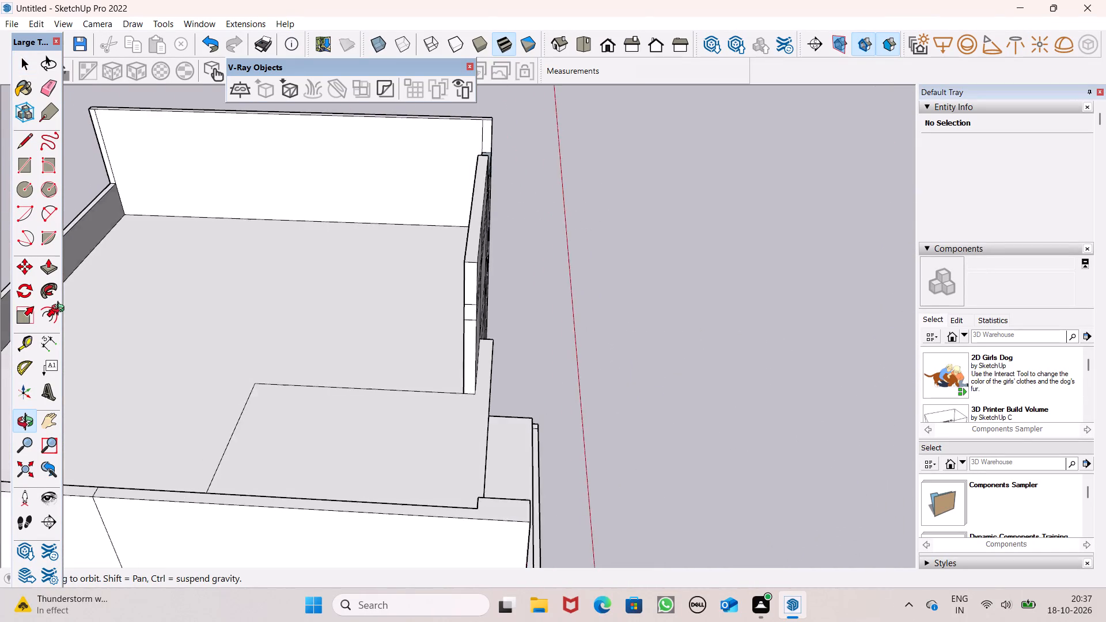
middle_click_drag(60, 310, 499, 276)
scroll(499, 276, "up", 1)
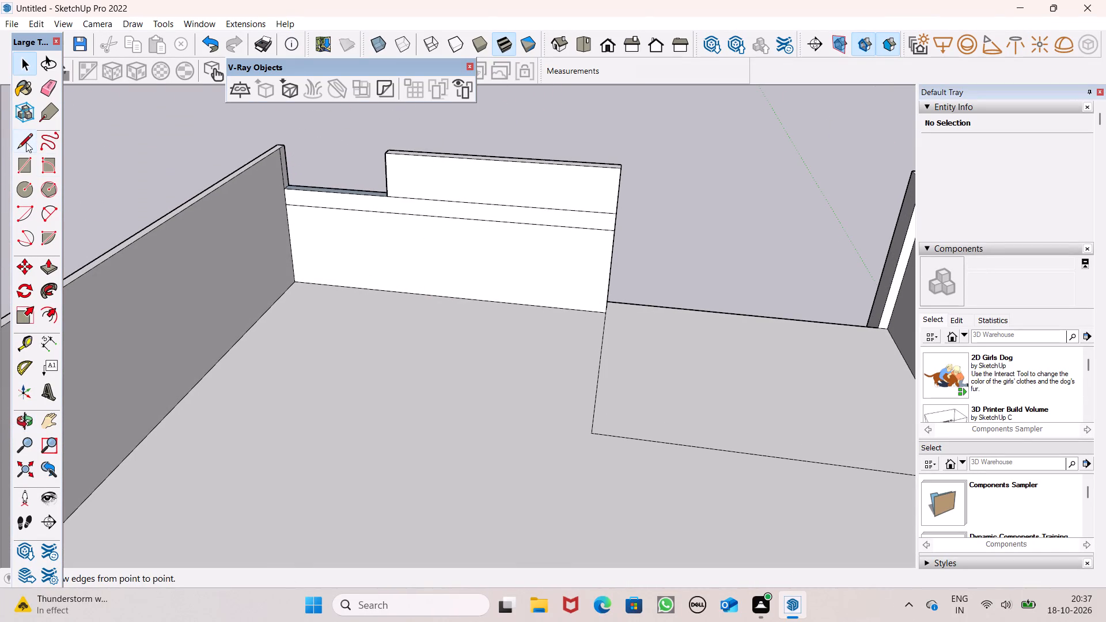
Draw a vertical line about 7' 3/4" long on the front wall's inner face, from the step's lower corner to the roof floor.
left_click(26, 142)
scroll(346, 252, "up", 1)
middle_click_drag(347, 254, 437, 234)
scroll(431, 217, "up", 4)
left_click(383, 175)
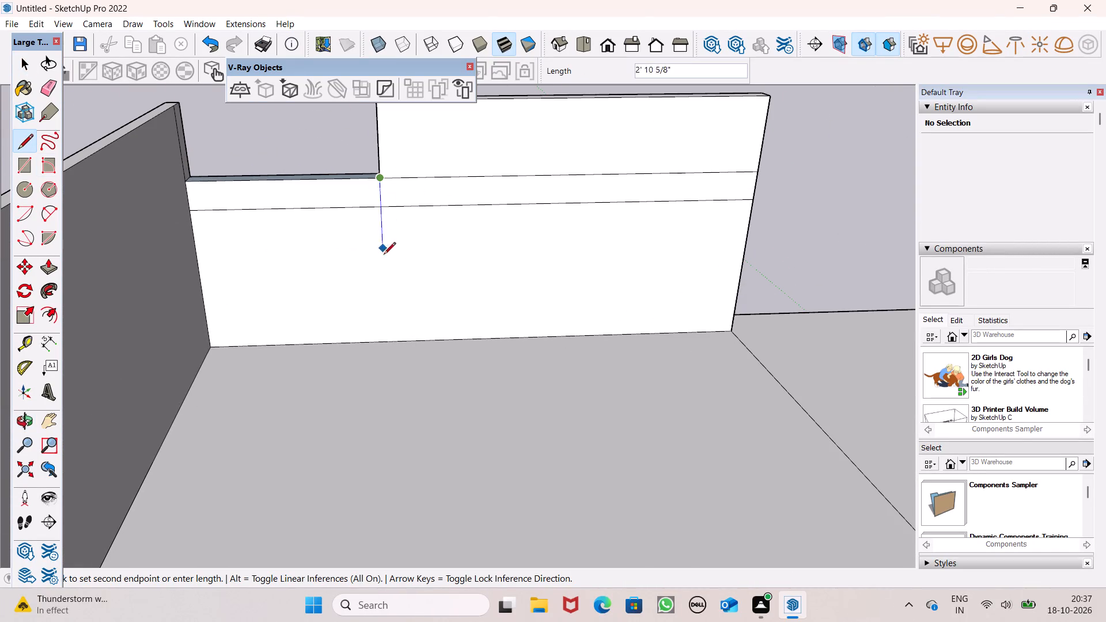
left_click(387, 342)
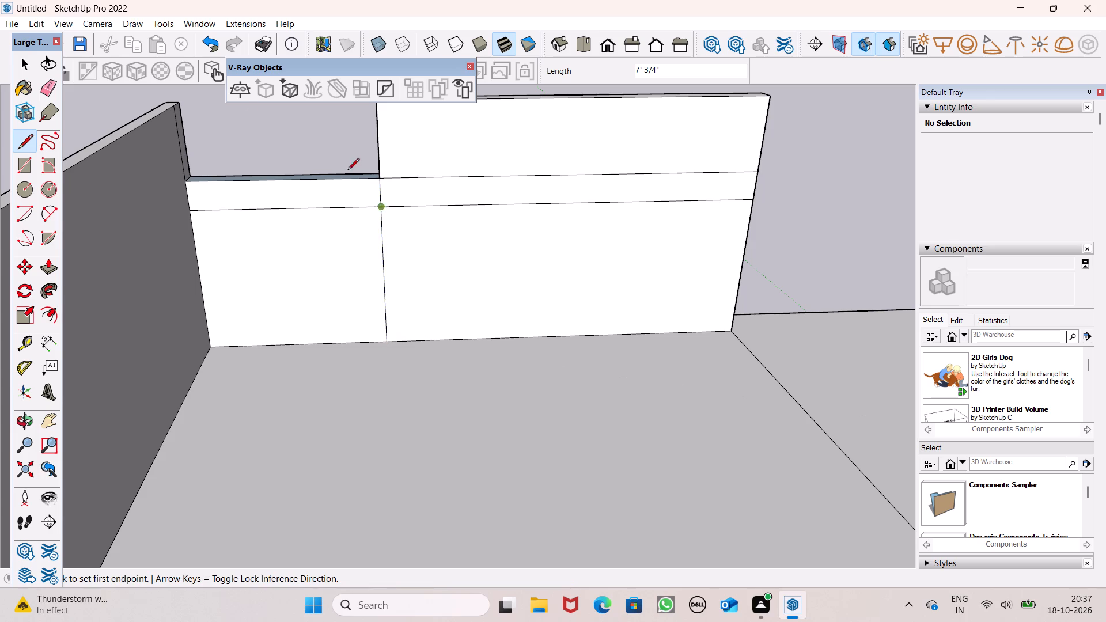
Erase the two horizontal lines on the inner face of the front wall's taller section.
left_click(44, 94)
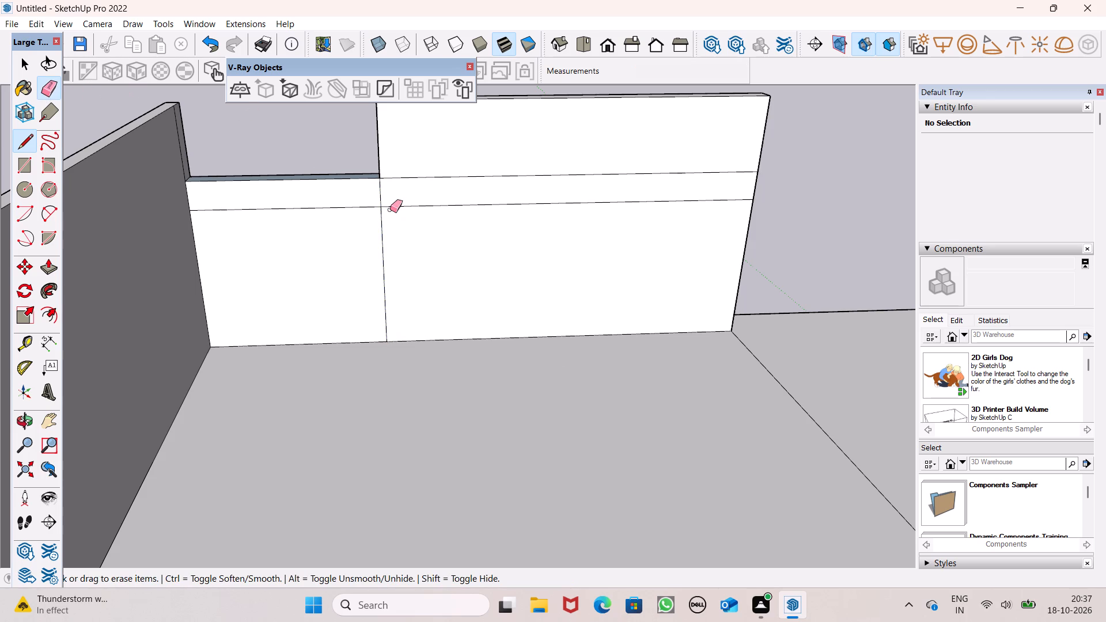
scroll(278, 142, "down", 4)
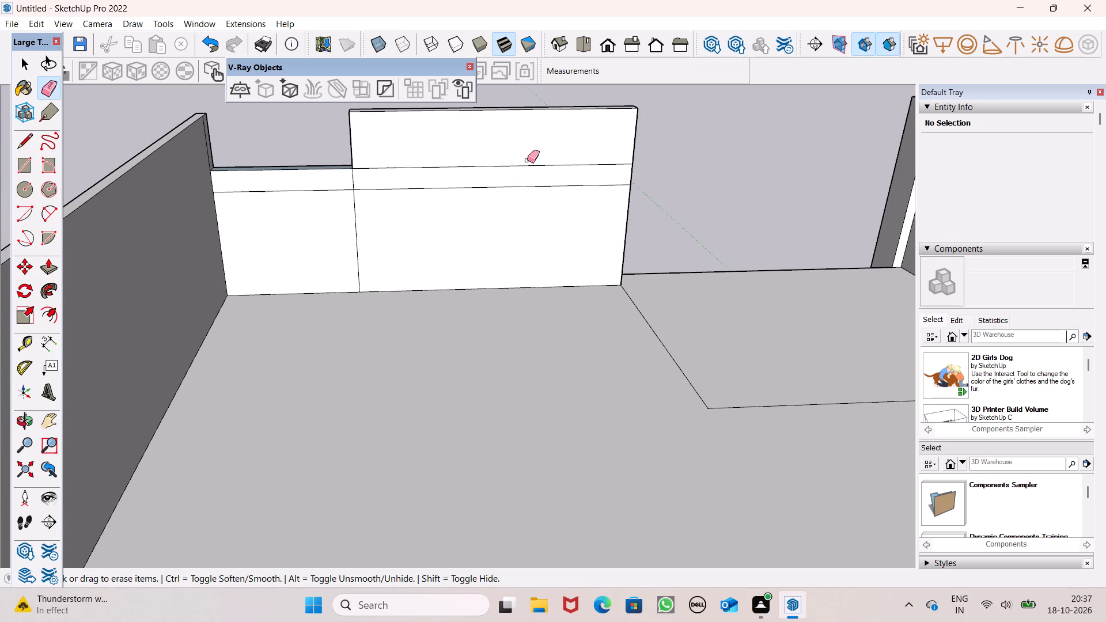
left_click_drag(527, 160, 532, 191)
left_click(532, 191)
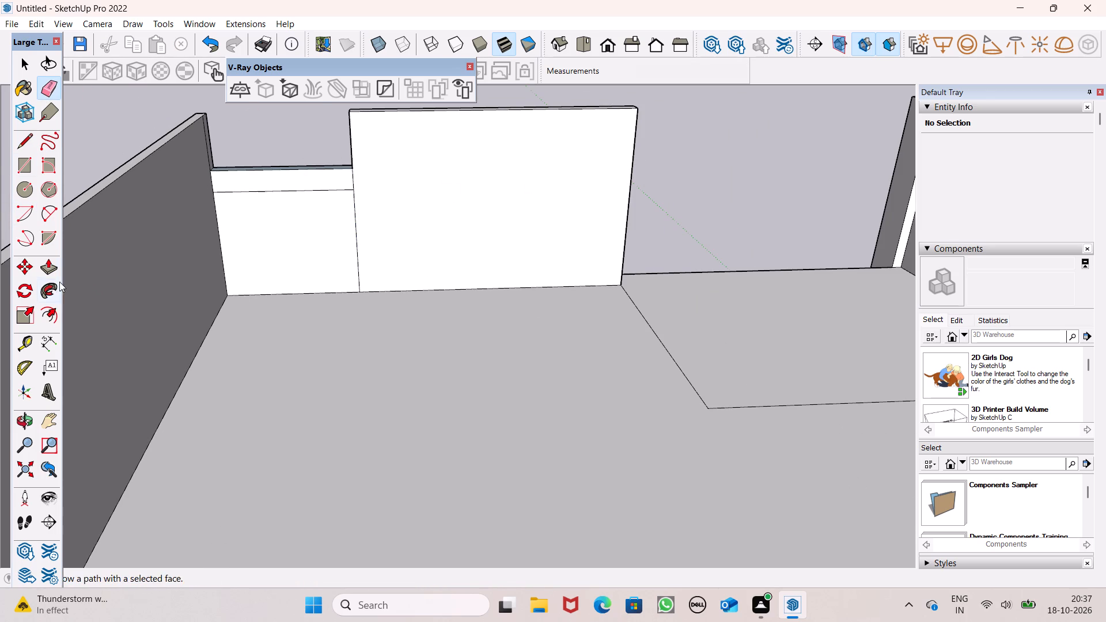
Push/Pull the inner face of the front wall's taller section 9' 5 3/16" inward over the roof floor.
left_click(47, 268)
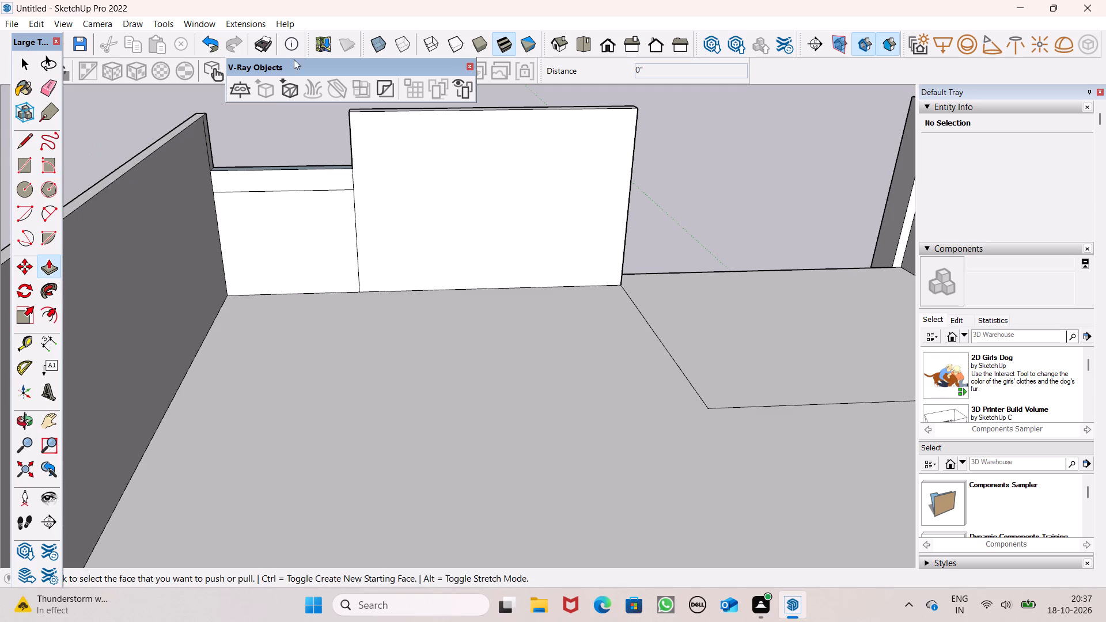
scroll(507, 127, "down", 2)
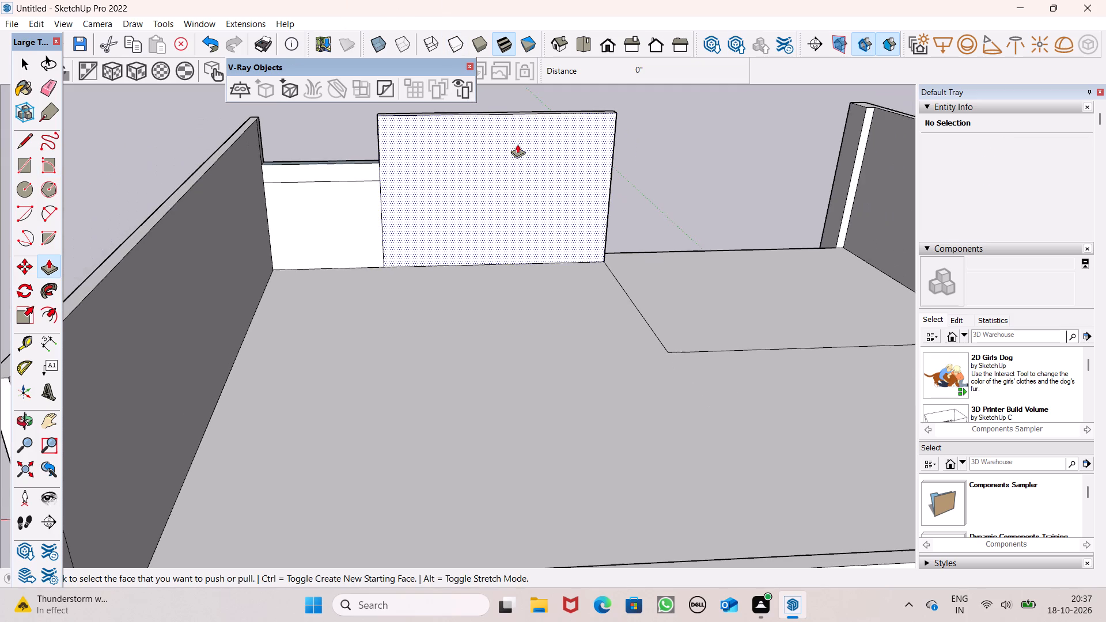
middle_click_drag(528, 172, 432, 300)
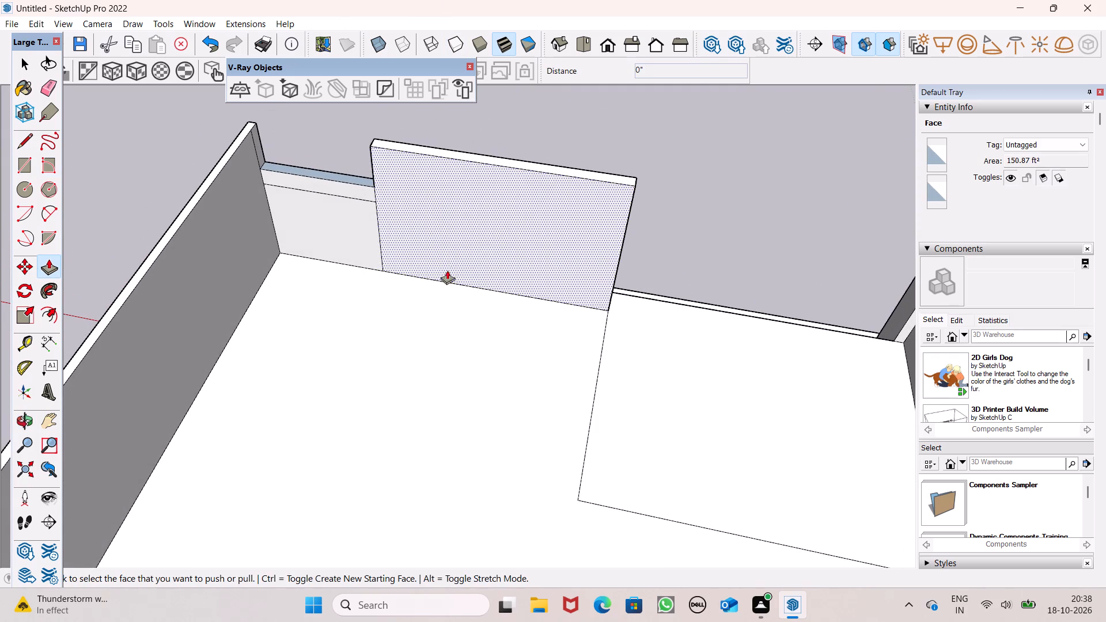
left_click_drag(455, 259, 426, 312)
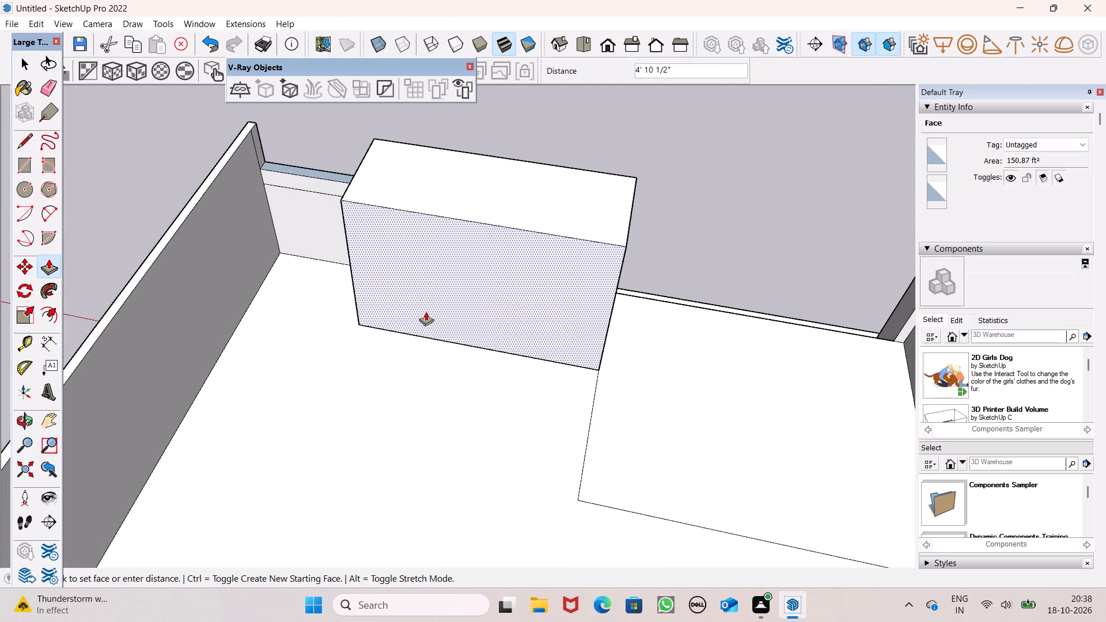
left_click_drag(426, 312, 426, 316)
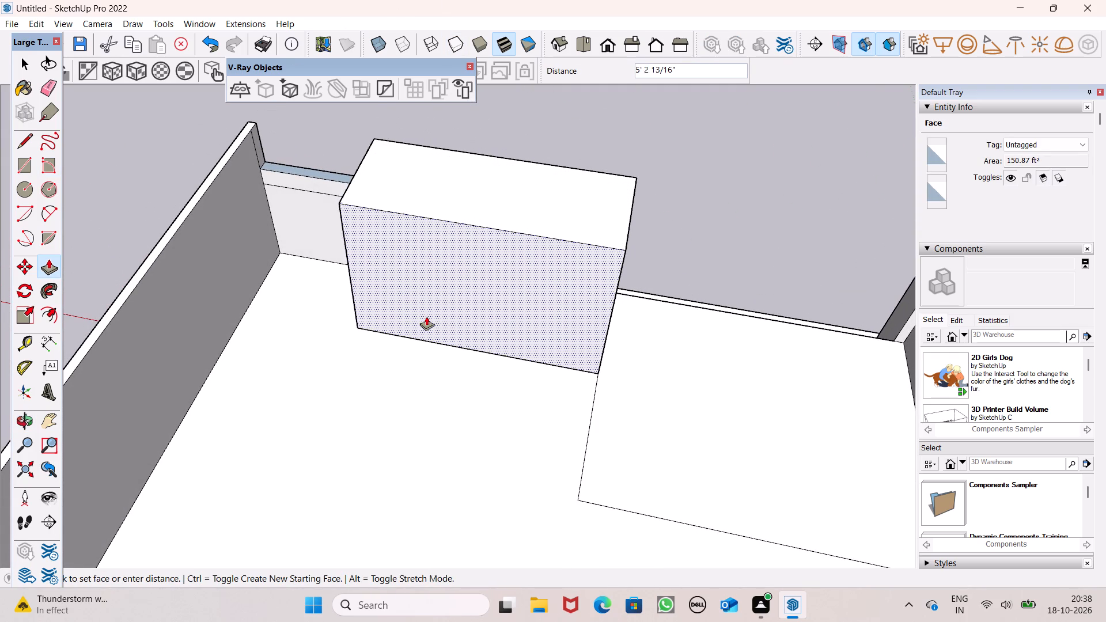
left_click_drag(426, 316, 393, 365)
Push/Pull both inner faces of the low front wall beside the raised block 9' 5 3/16" inward, flush with the block's rear face.
scroll(449, 319, "down", 4)
middle_click_drag(472, 321, 87, 229)
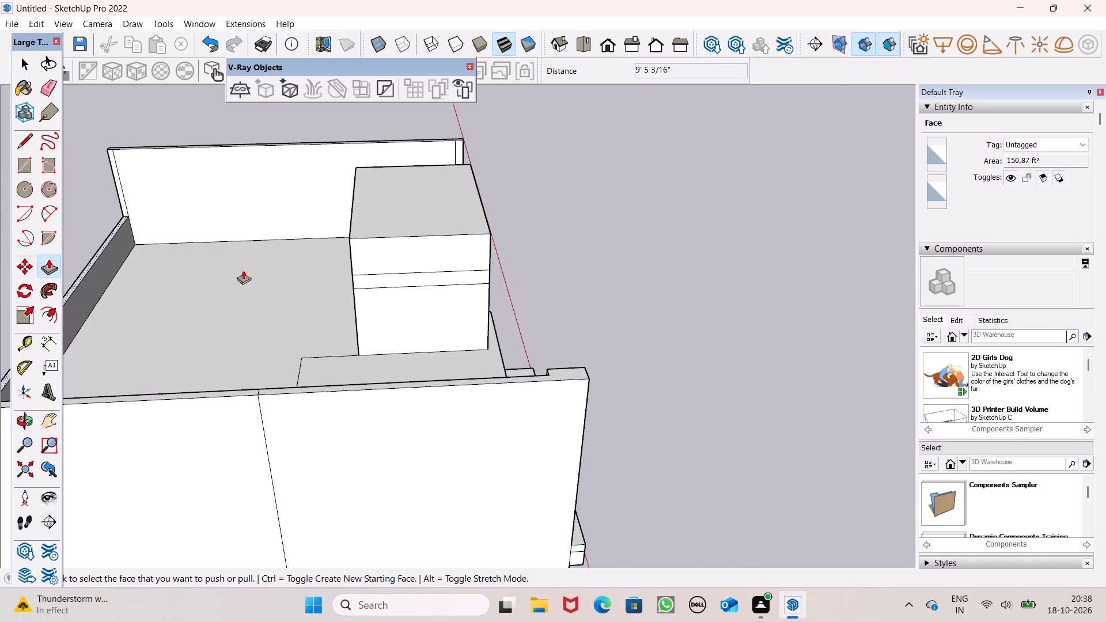
middle_click_drag(245, 271, 20, 242)
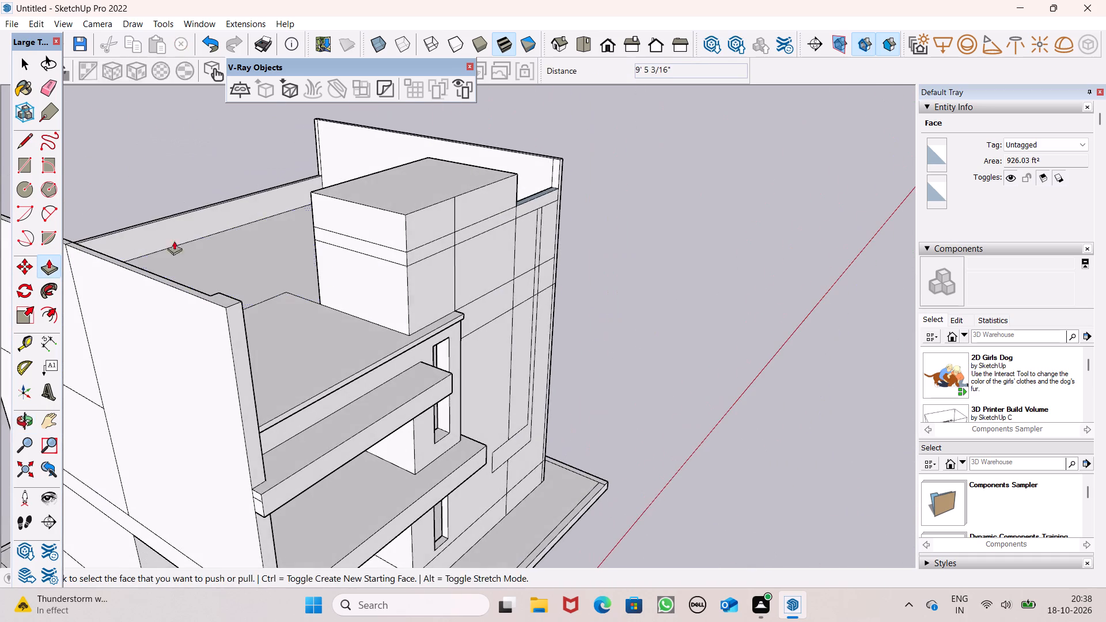
middle_click_drag(422, 284, 225, 239)
scroll(233, 242, "up", 1)
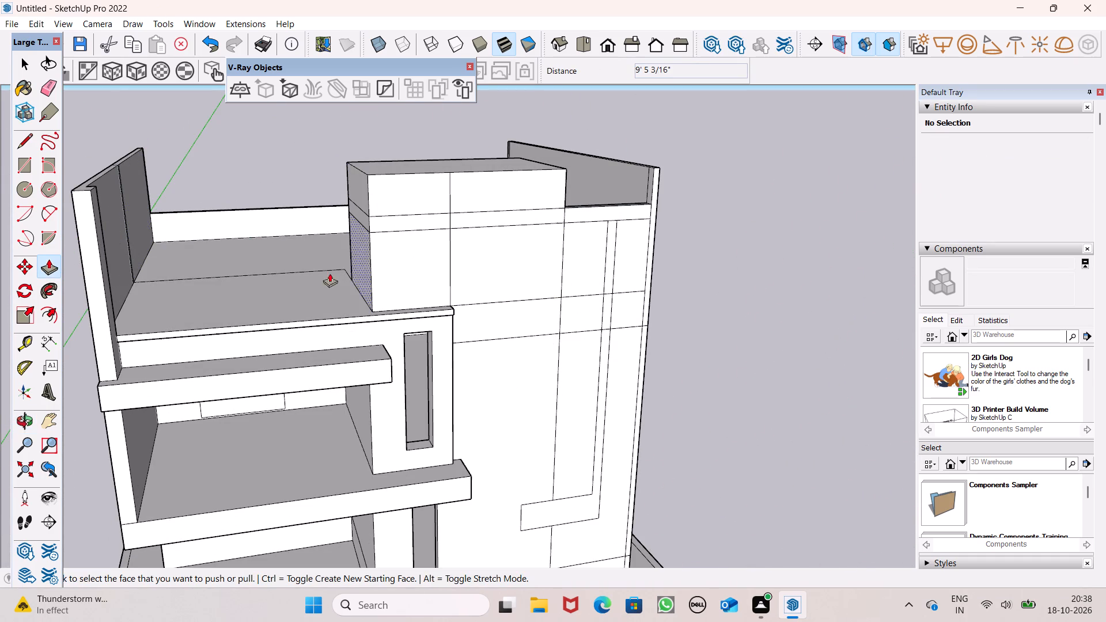
middle_click_drag(592, 194, 922, 274)
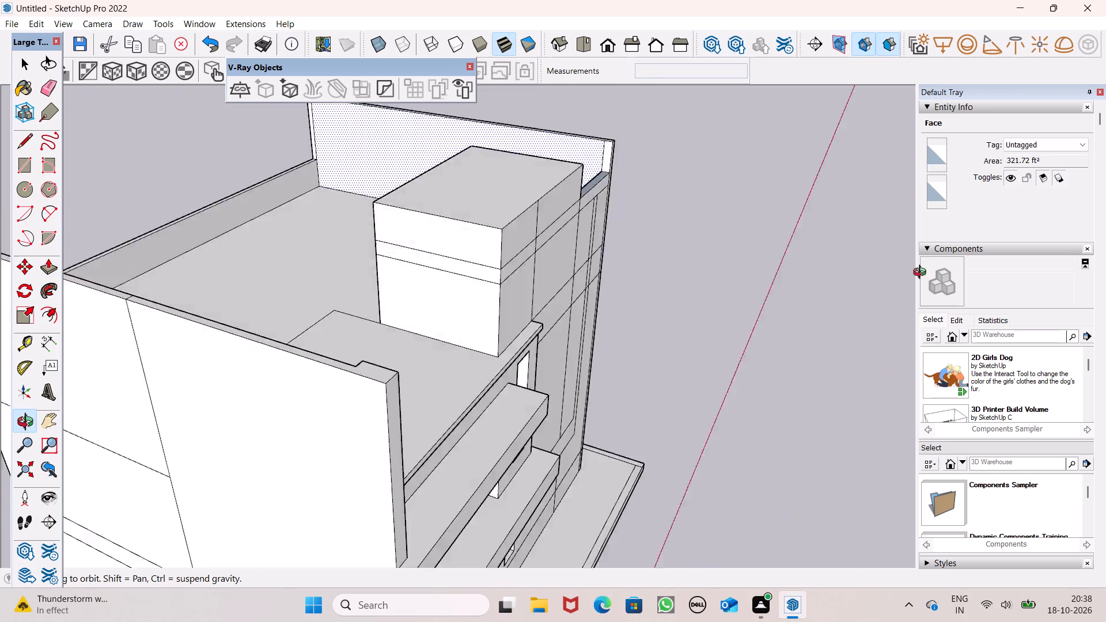
middle_click_drag(922, 274, 1043, 260)
scroll(283, 200, "up", 1)
middle_click_drag(288, 213, 809, 211)
middle_click_drag(376, 199, 281, 222)
scroll(374, 203, "up", 1)
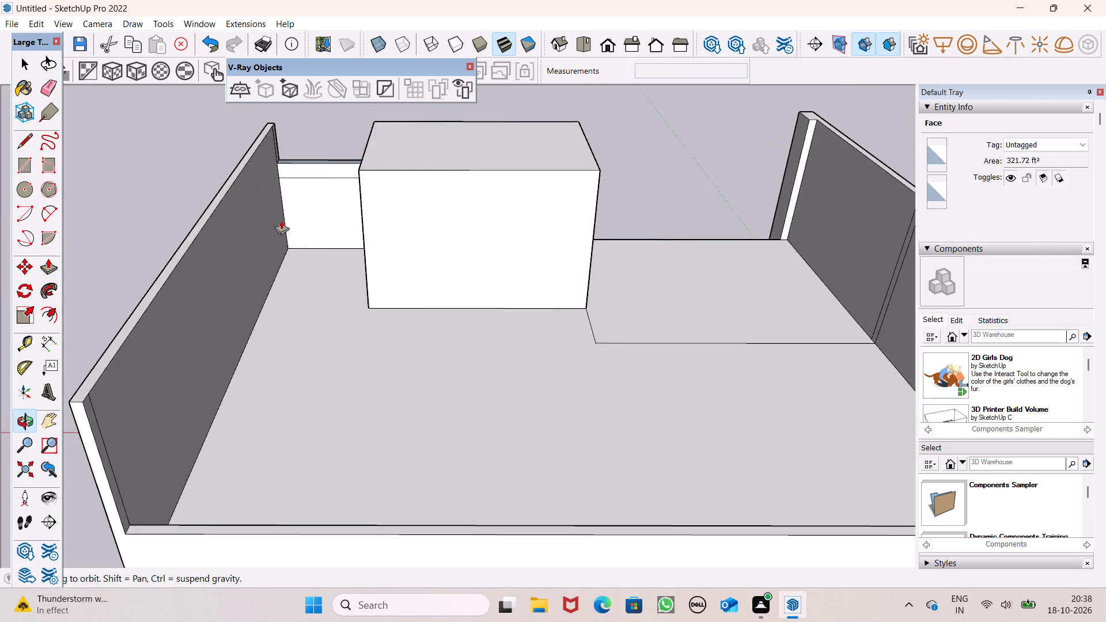
scroll(294, 200, "up", 5)
middle_click_drag(334, 225, 404, 228)
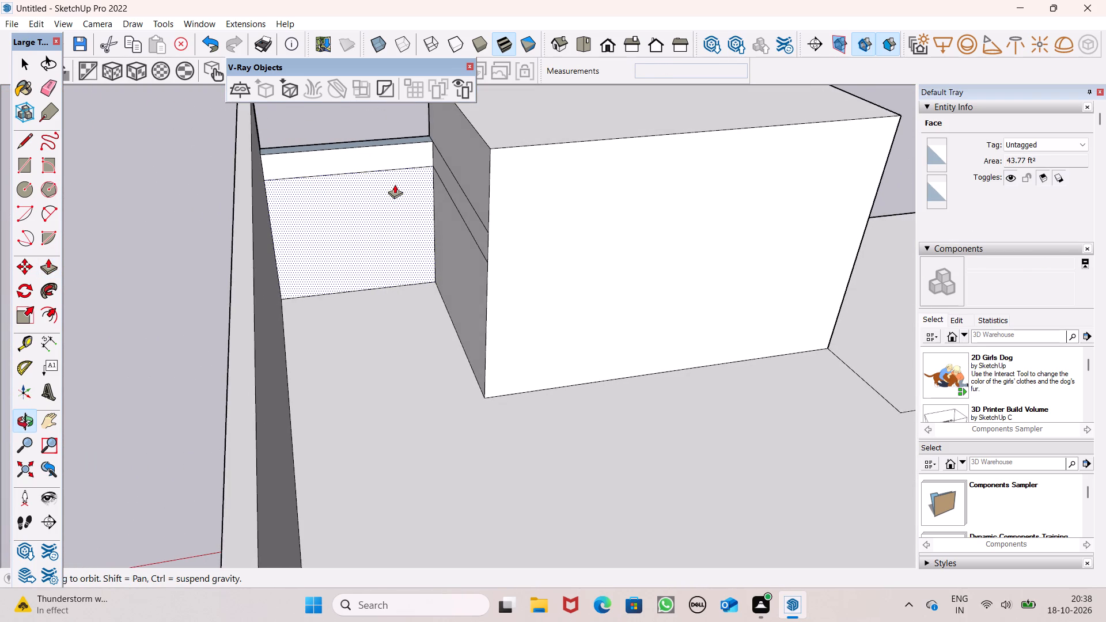
scroll(395, 184, "up", 2)
left_click_drag(407, 208, 530, 294)
left_click_drag(395, 155, 536, 266)
Examine the raised block, the filled roof corner and the line work on the front facade.
scroll(474, 207, "down", 7)
middle_click_drag(452, 284, 0, 185)
scroll(0, 190, "up", 1)
scroll(489, 173, "down", 5)
middle_click_drag(512, 210, 23, 271)
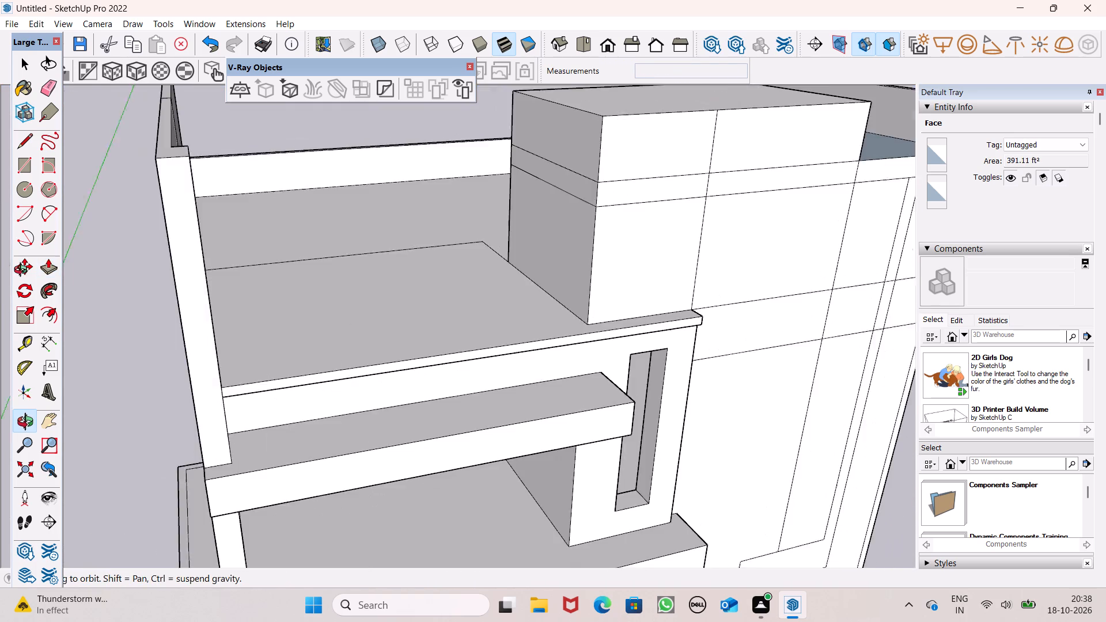
middle_click_drag(23, 271, 23, 268)
scroll(353, 229, "down", 5)
middle_click_drag(553, 270, 440, 302)
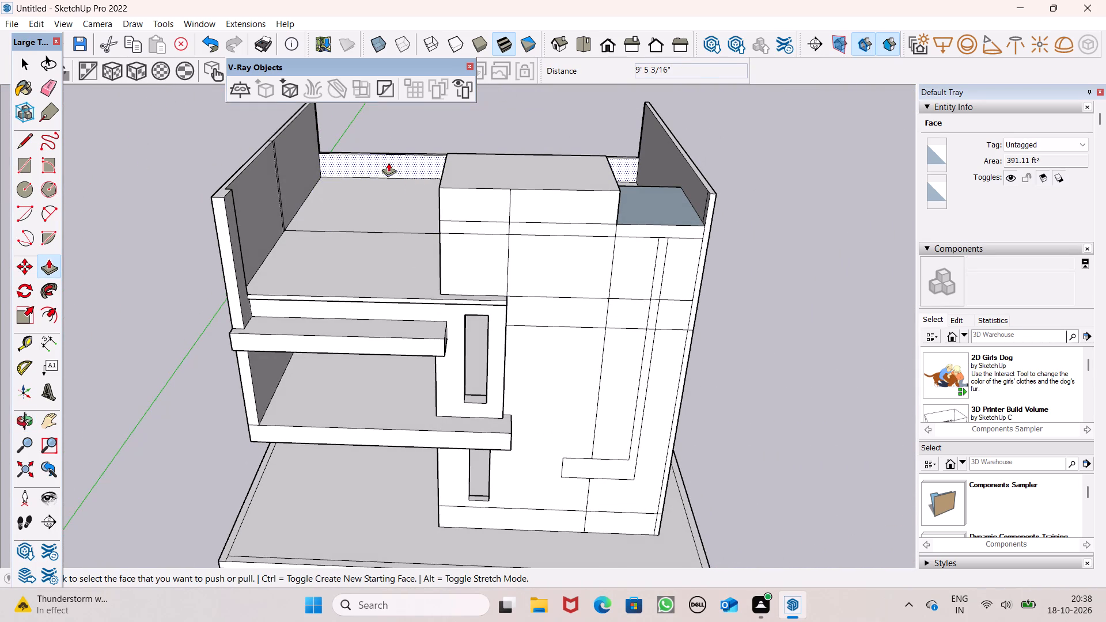
key("space")
middle_click_drag(468, 236, 479, 229)
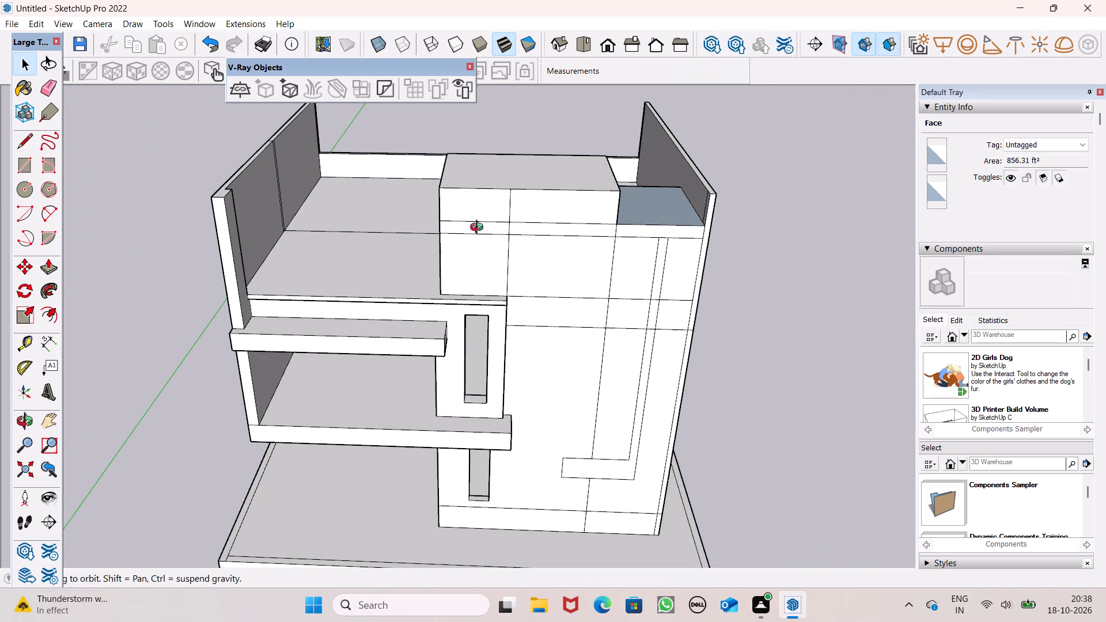
middle_click_drag(479, 229, 466, 205)
scroll(501, 204, "up", 1)
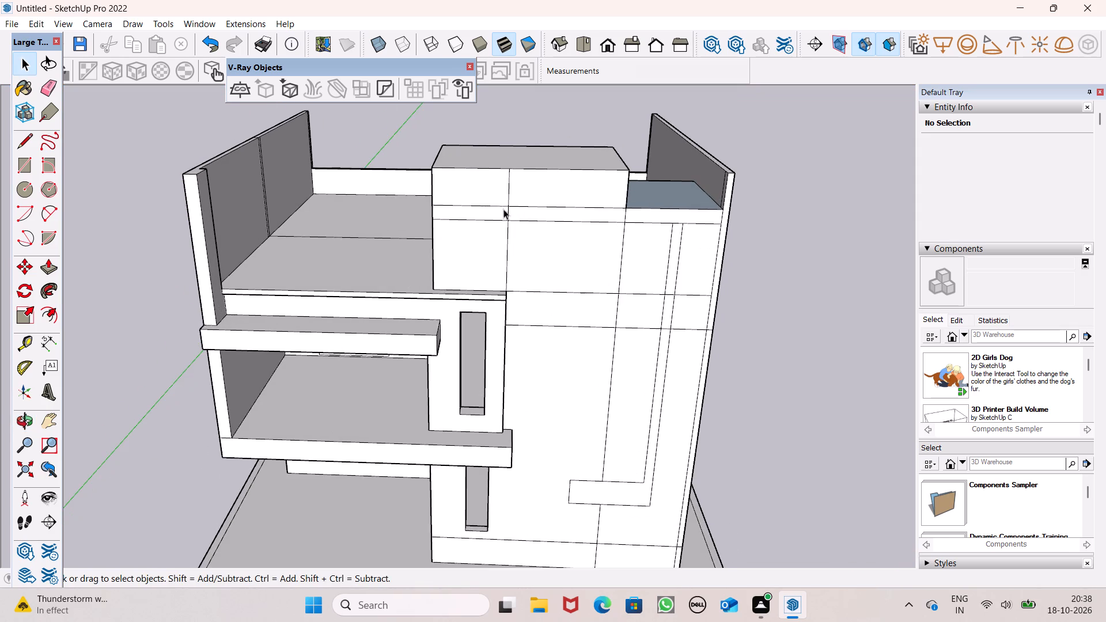
middle_click_drag(503, 211, 527, 241)
scroll(528, 229, "up", 5)
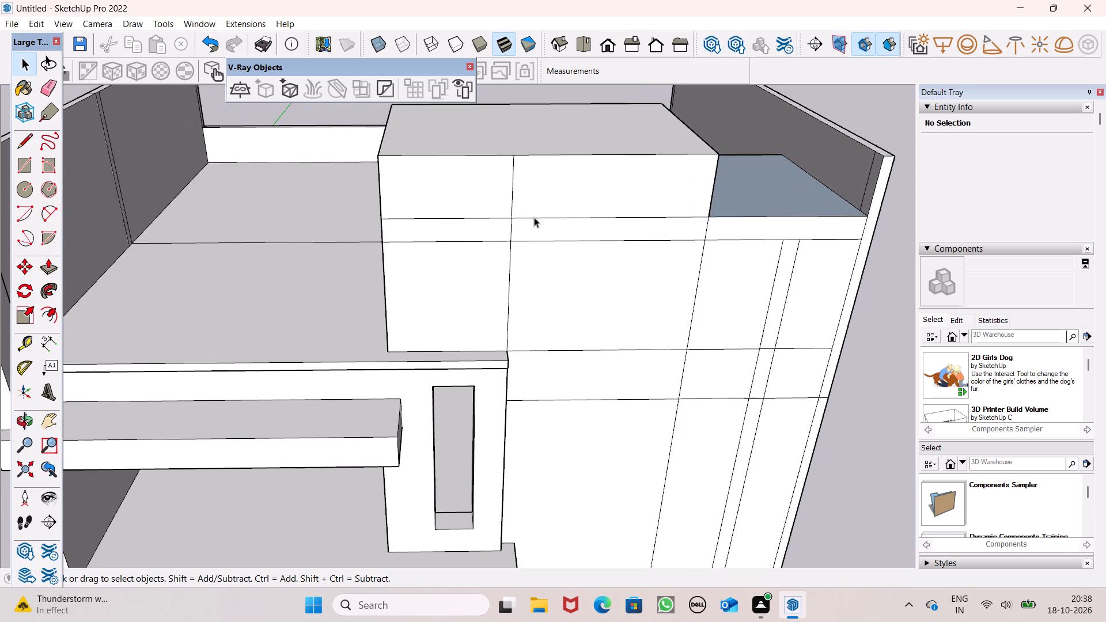
middle_click_drag(486, 155, 441, 108)
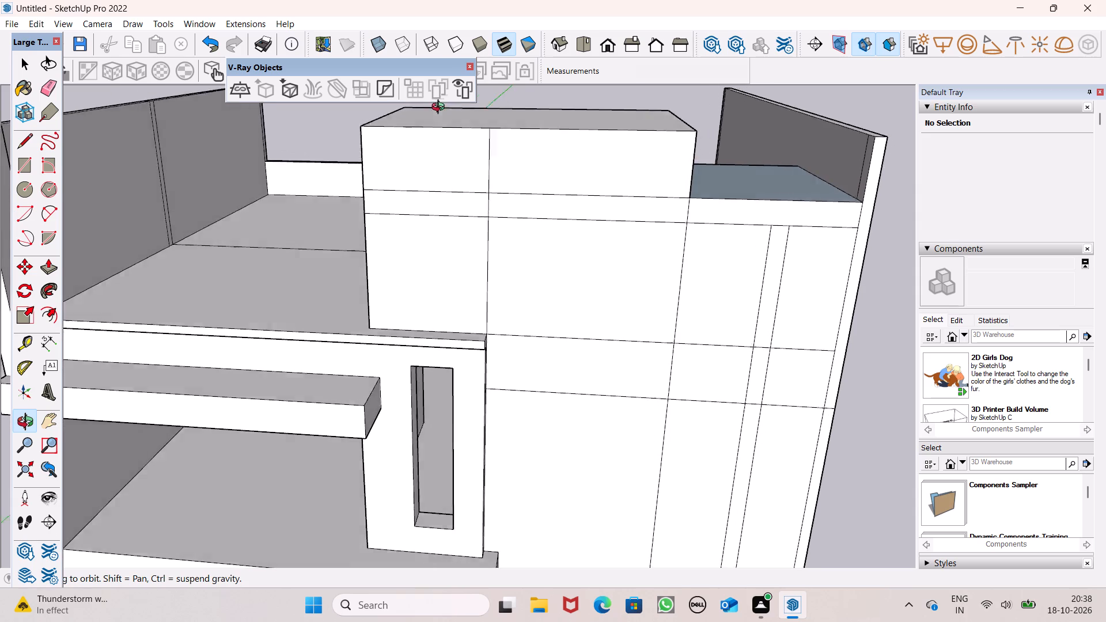
middle_click_drag(441, 108, 475, 96)
scroll(505, 98, "down", 3)
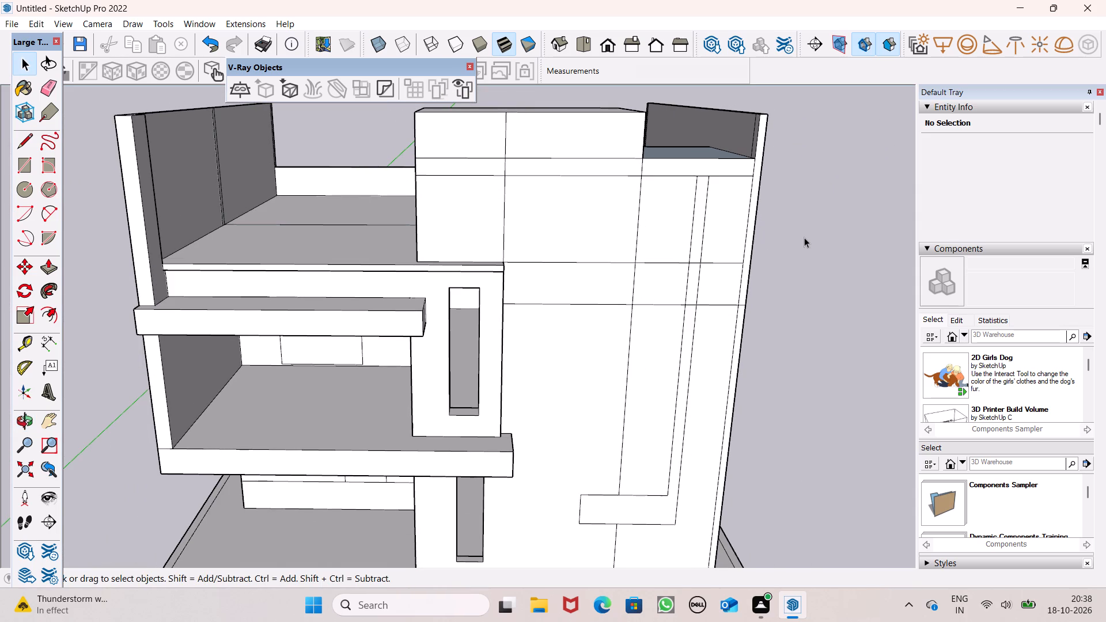
scroll(804, 237, "up", 1)
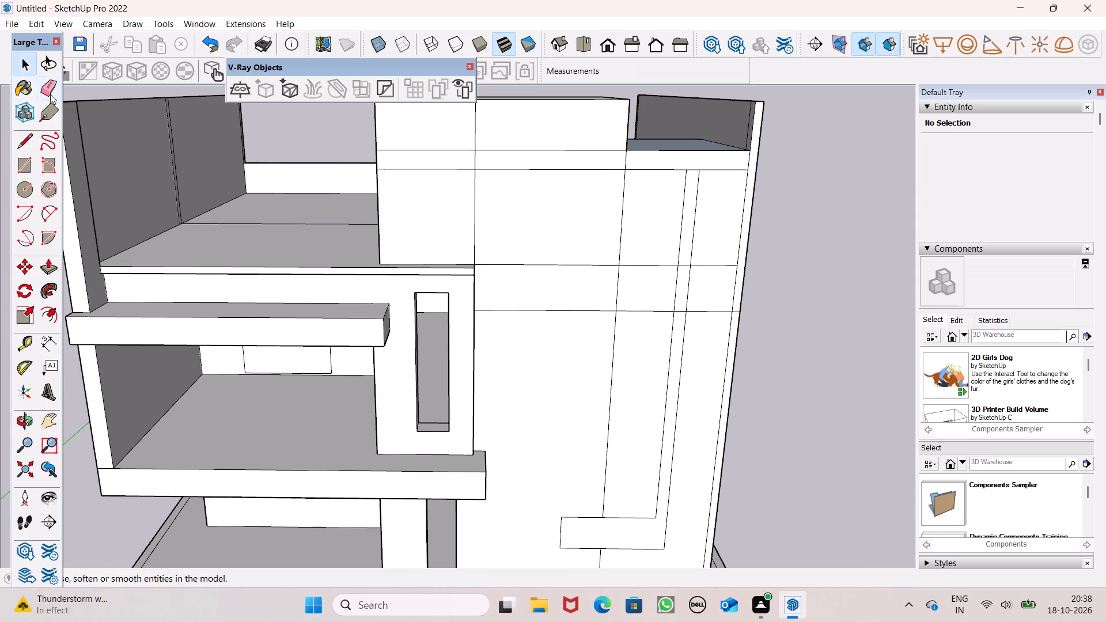
Erase the two vertical line segments crossing the horizontal band on the upper front facade.
left_click(48, 94)
scroll(463, 185, "up", 3)
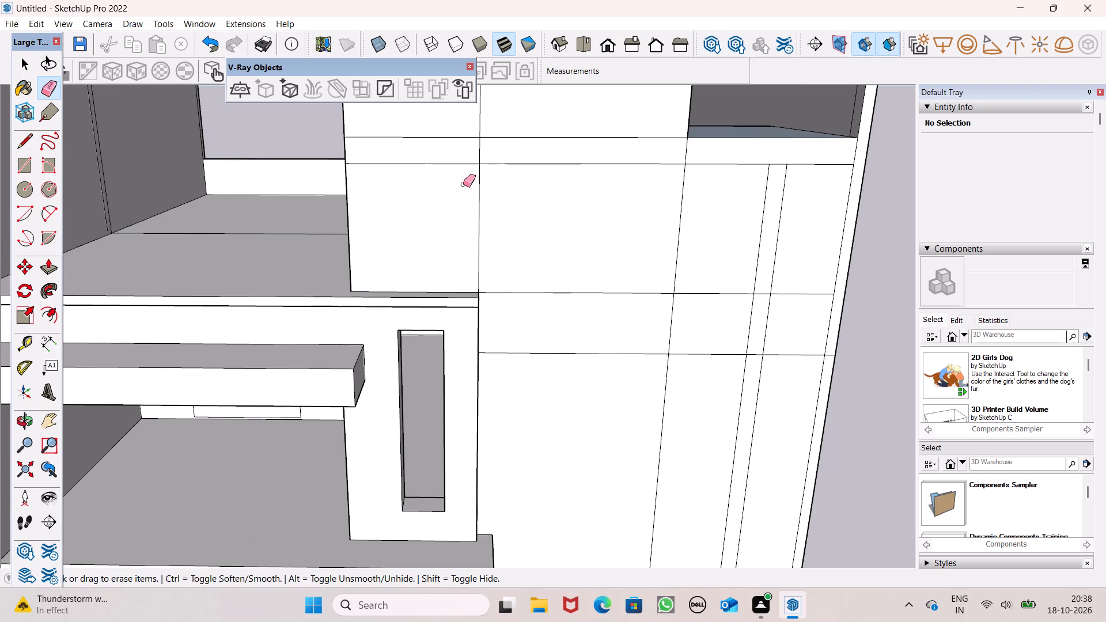
left_click(476, 162)
left_click(476, 162)
left_click_drag(475, 153, 486, 151)
scroll(434, 164, "down", 3)
scroll(650, 147, "up", 2)
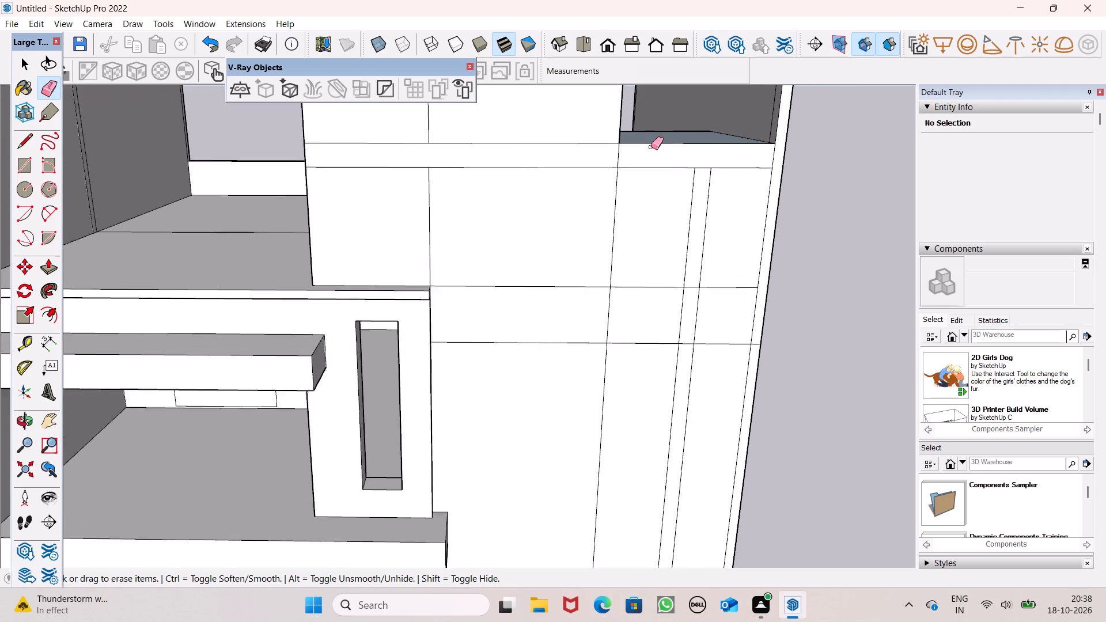
scroll(651, 147, "up", 2)
left_click_drag(620, 160, 588, 161)
left_click(608, 166)
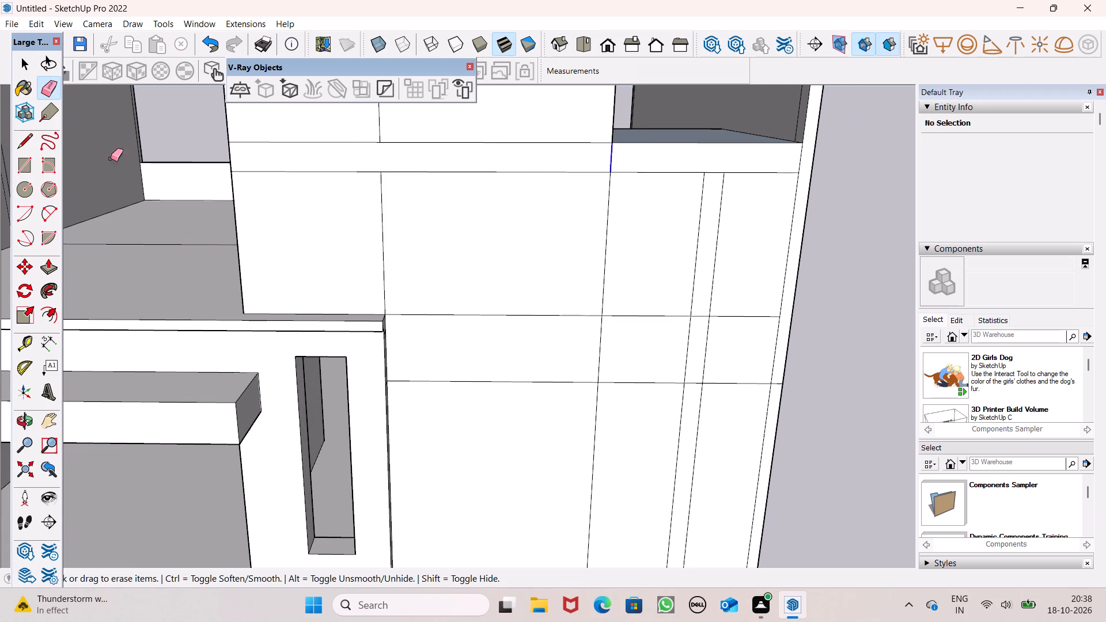
Draw two 1' 1 11/16" vertical lines across the horizontal facade band, extending the narrow vertical strip's edges to the band's top edge.
left_click(28, 143)
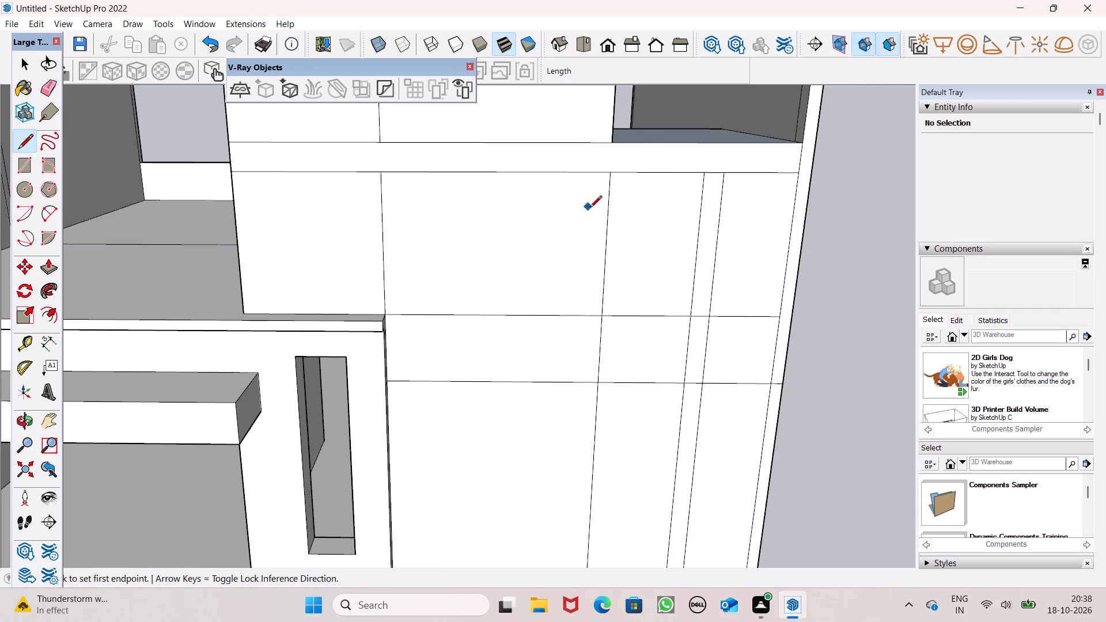
scroll(596, 211, "up", 3)
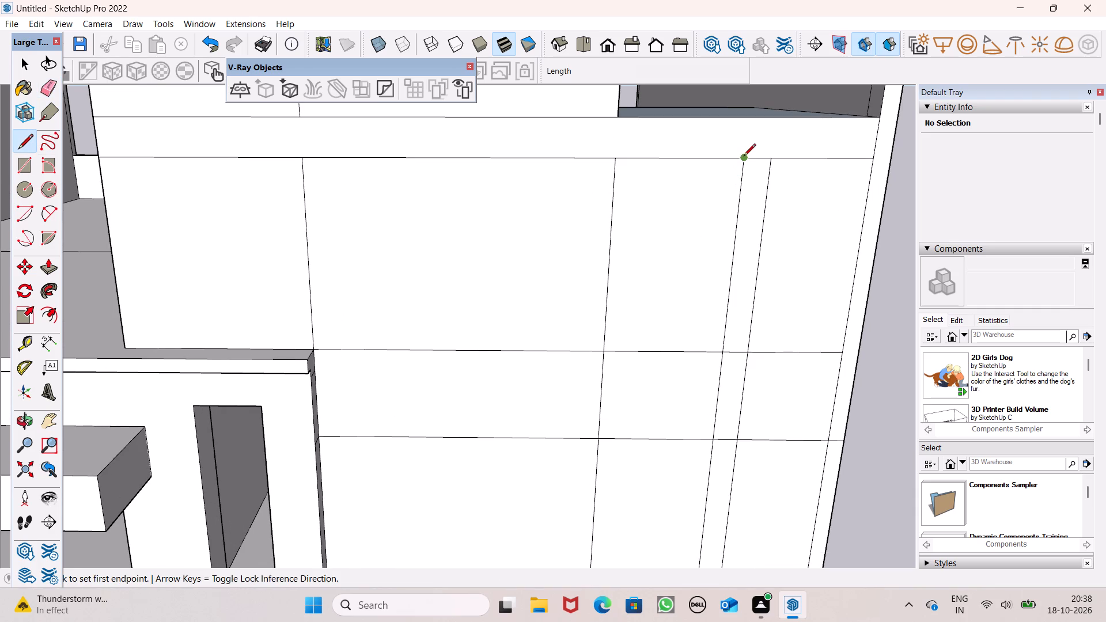
left_click(744, 157)
left_click(742, 118)
left_click(773, 162)
left_click(777, 122)
scroll(317, 173, "down", 4)
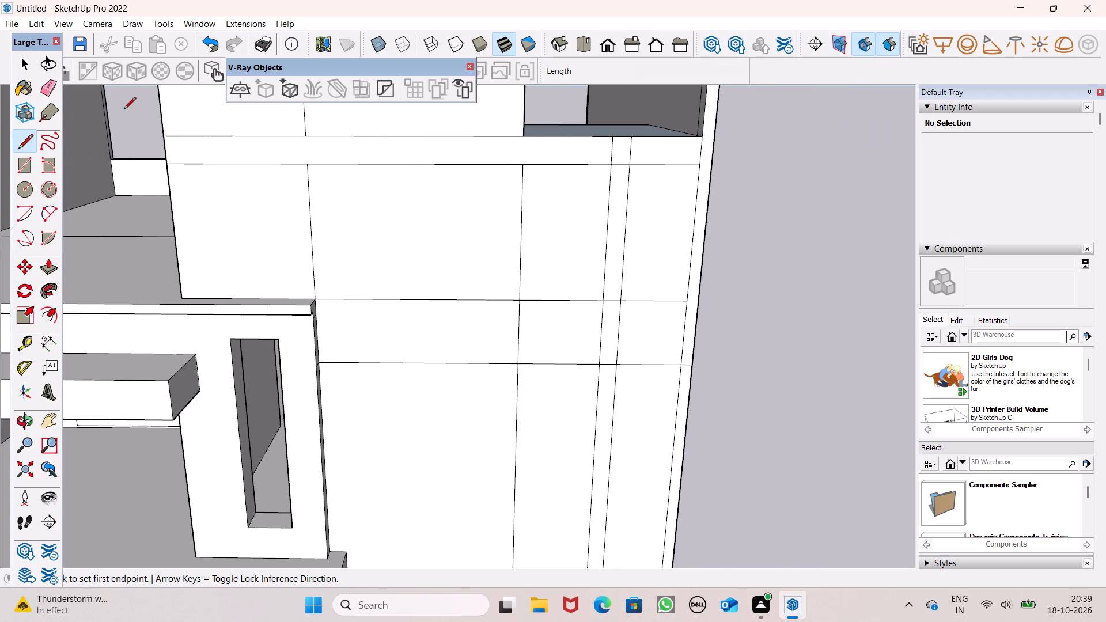
Erase the inner vertical segment and the short horizontal segment where the facade's horizontal band meets the vertical strip, joining them.
left_click(45, 92)
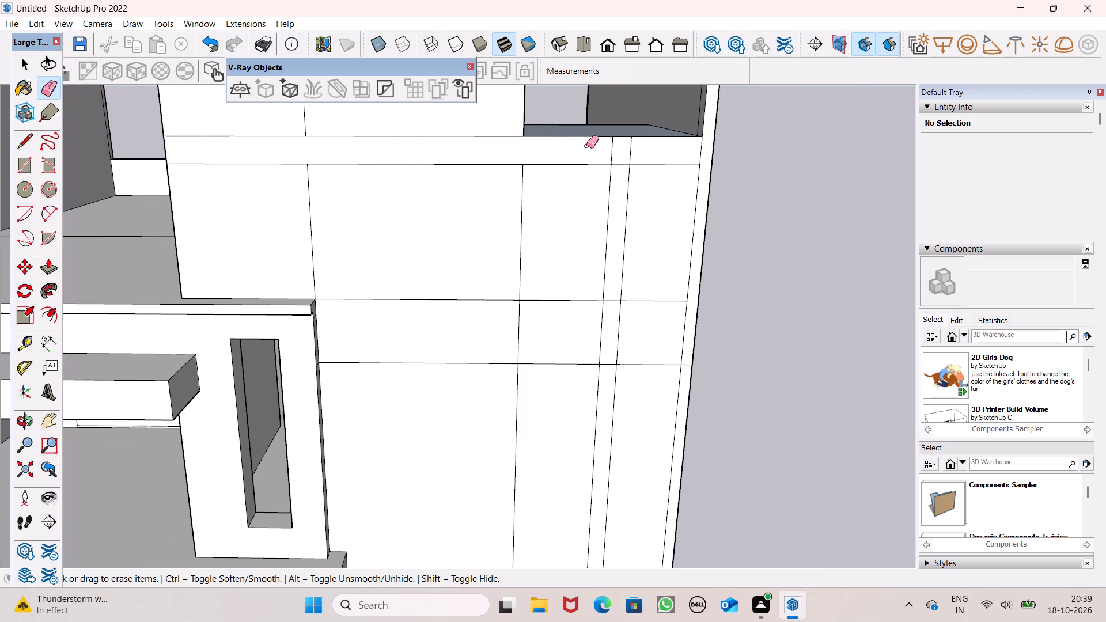
left_click(615, 153)
left_click_drag(615, 153, 607, 155)
left_click_drag(620, 161, 619, 166)
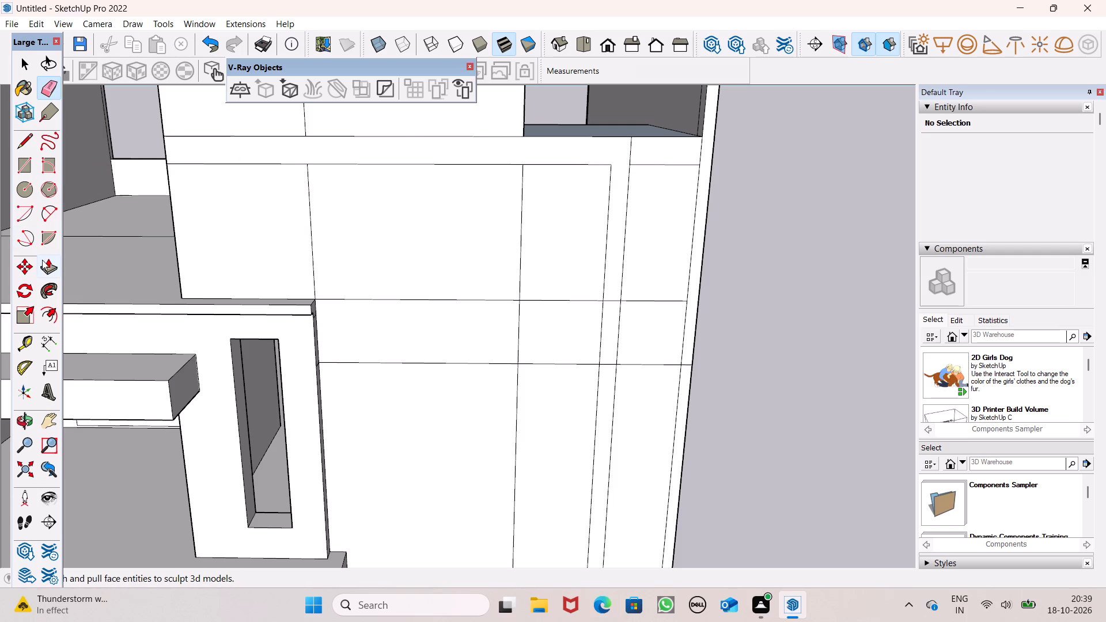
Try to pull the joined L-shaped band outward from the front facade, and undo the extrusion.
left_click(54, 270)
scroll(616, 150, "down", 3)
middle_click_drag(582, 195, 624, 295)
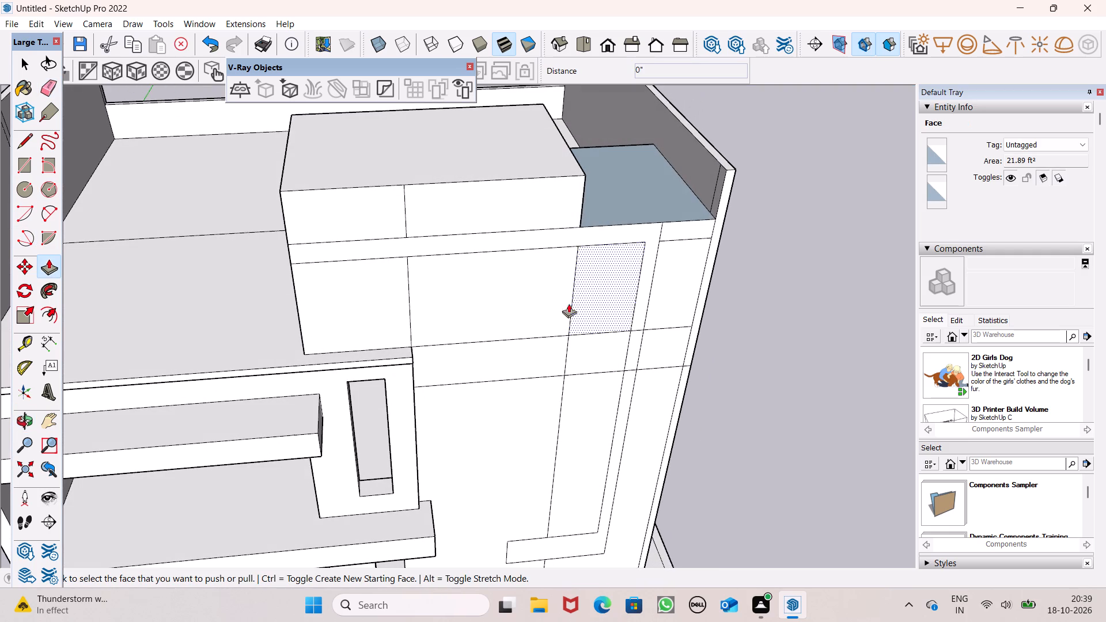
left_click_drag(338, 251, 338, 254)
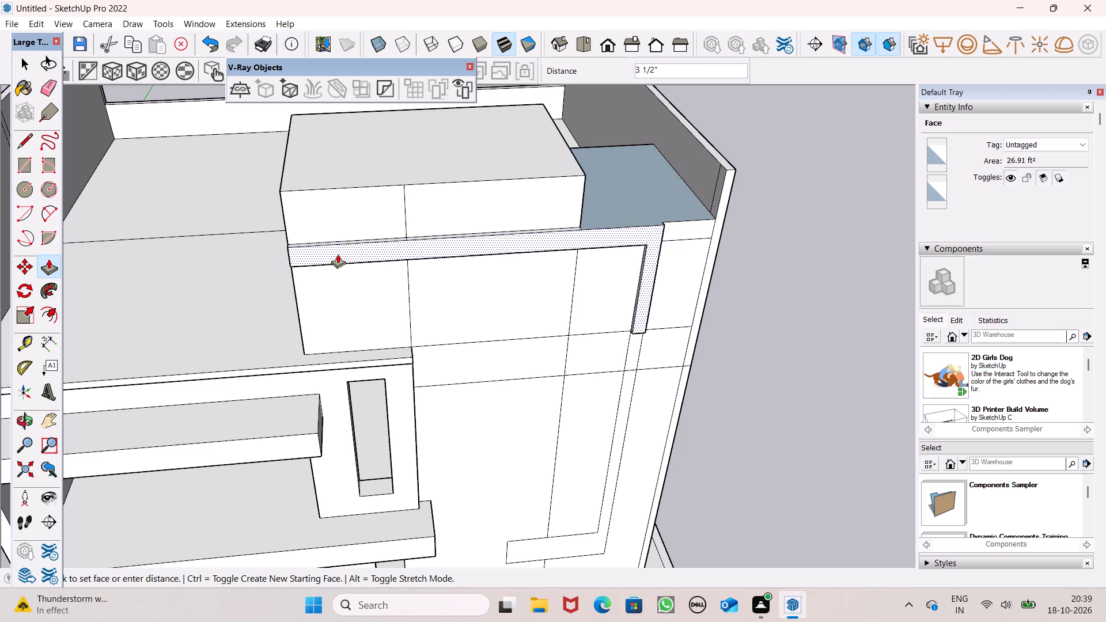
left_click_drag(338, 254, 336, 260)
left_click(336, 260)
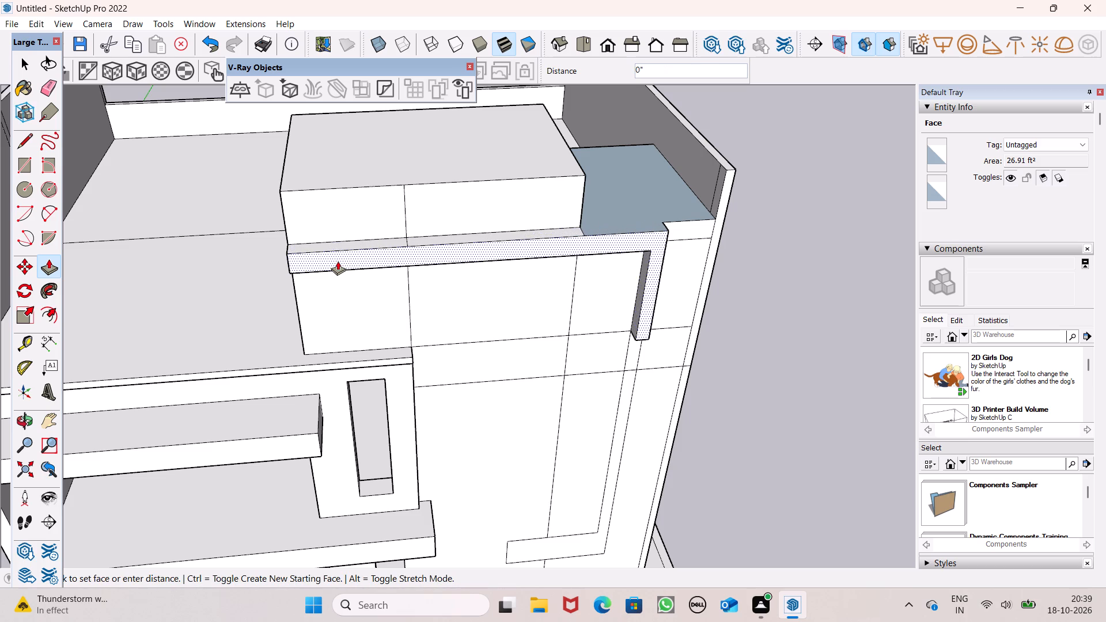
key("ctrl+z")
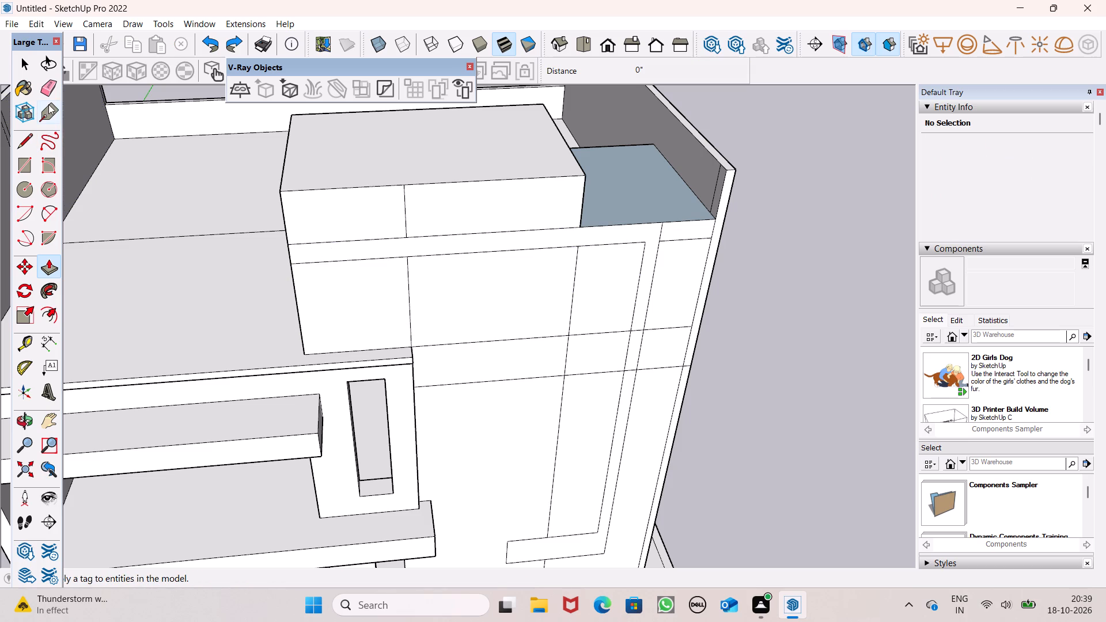
Erase the two short horizontal line segments crossing the narrow vertical strip of the front facade band.
left_click(54, 97)
scroll(105, 122, "down", 3)
scroll(487, 301, "up", 2)
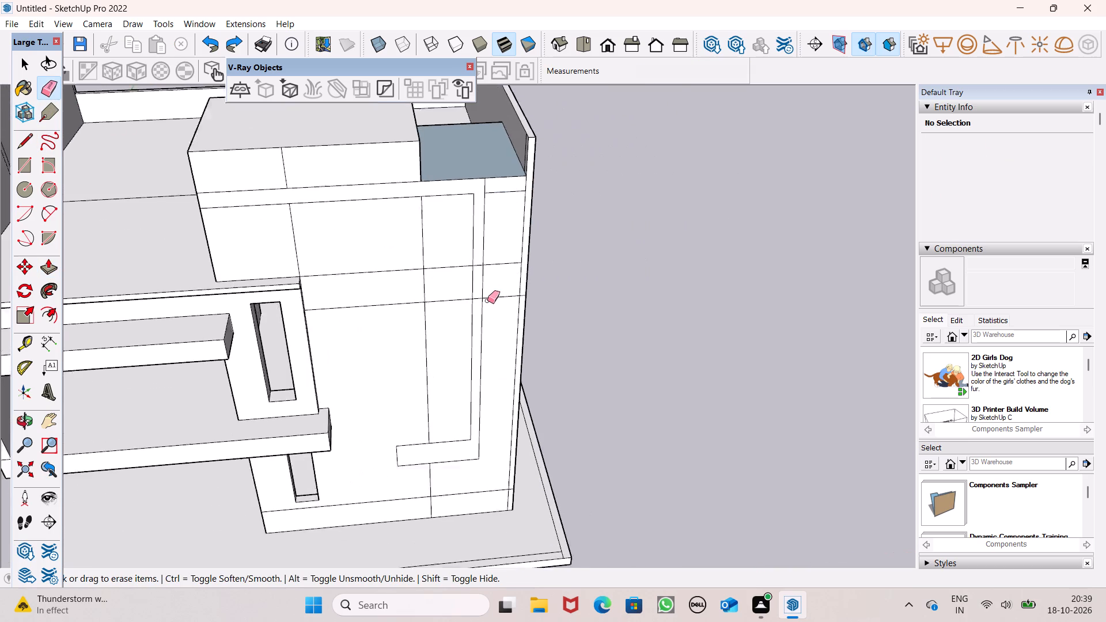
scroll(487, 301, "up", 4)
scroll(465, 260, "up", 5)
left_click(467, 215)
left_click_drag(471, 222, 477, 233)
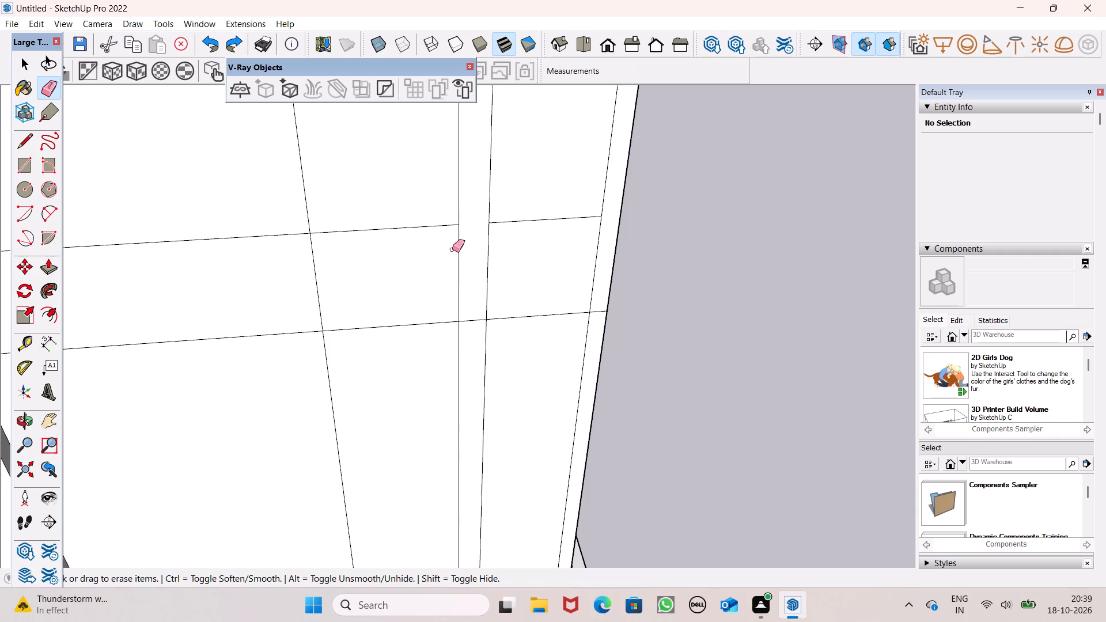
left_click_drag(472, 312, 469, 329)
scroll(554, 297, "down", 8)
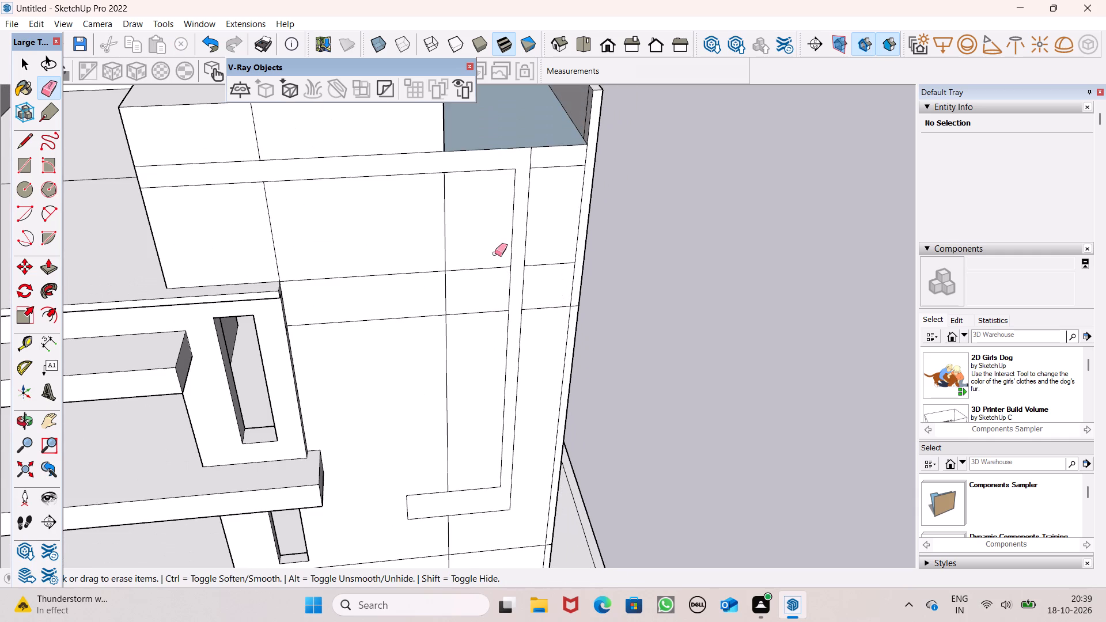
Pull the joined facade band outward from the front facade about 1' with Push/Pull.
middle_click_drag(497, 260, 514, 301)
left_click(33, 272)
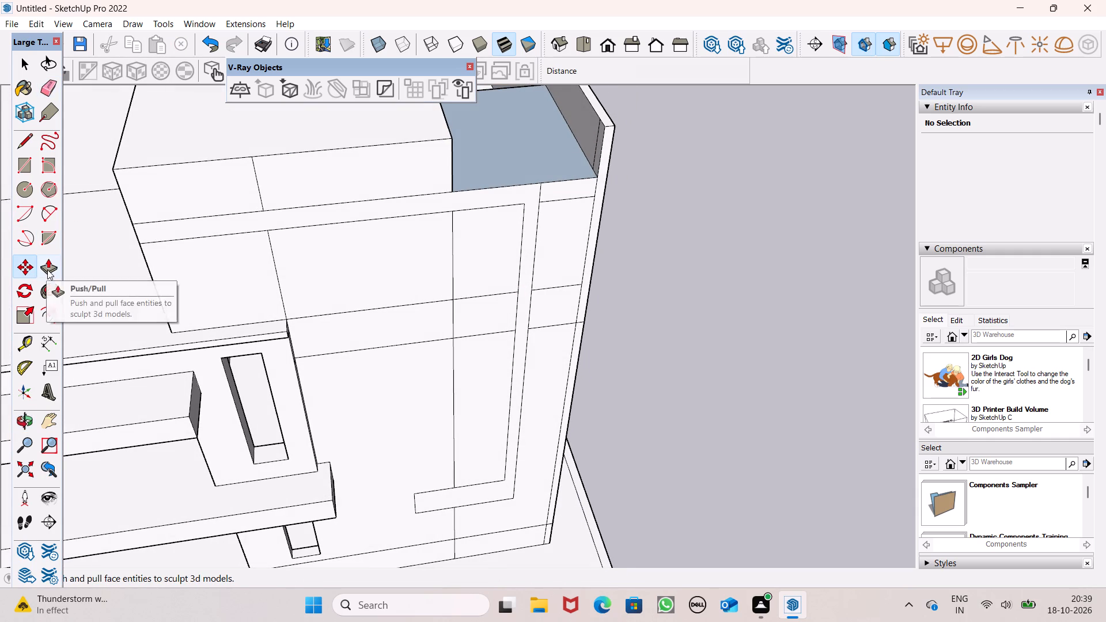
left_click(47, 270)
middle_click_drag(232, 240, 304, 242)
left_click_drag(237, 263, 243, 273)
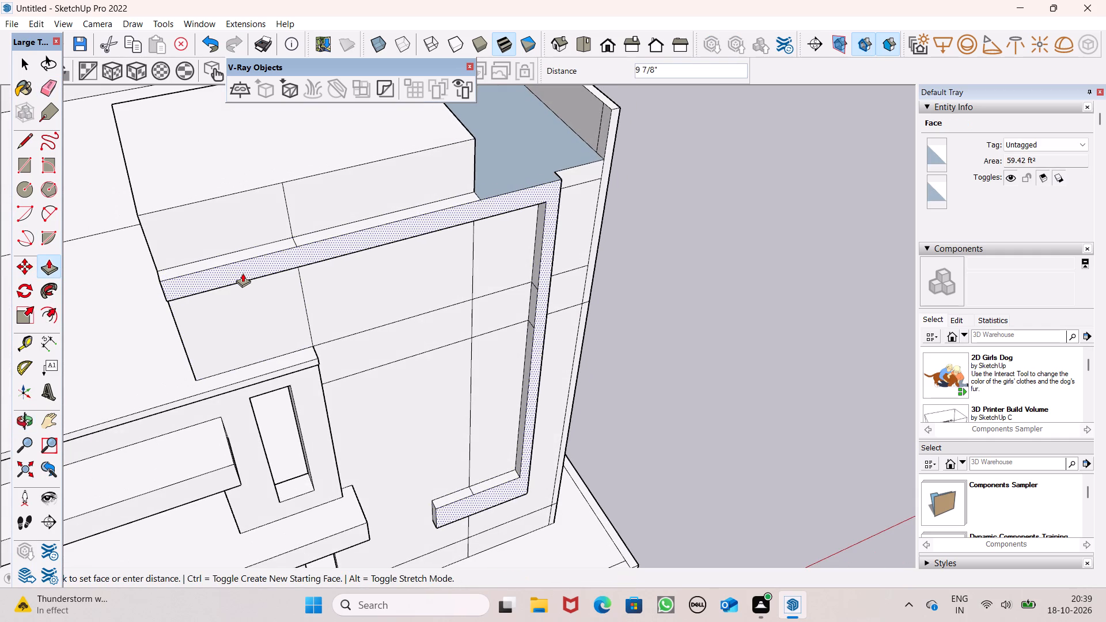
left_click_drag(243, 273, 245, 276)
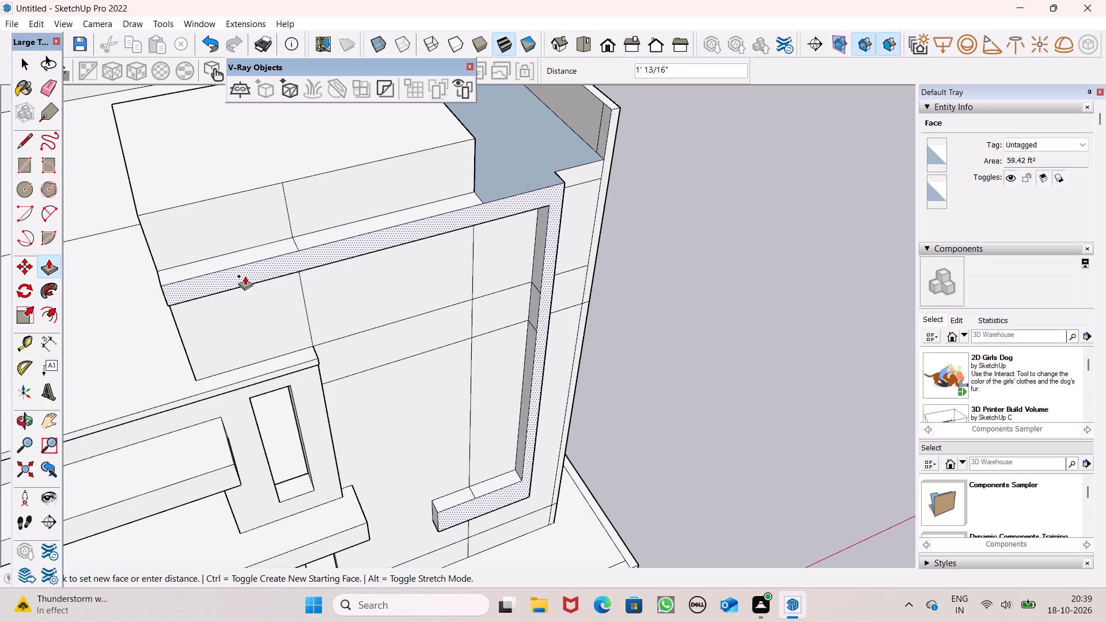
left_click_drag(245, 276, 245, 278)
left_click(245, 278)
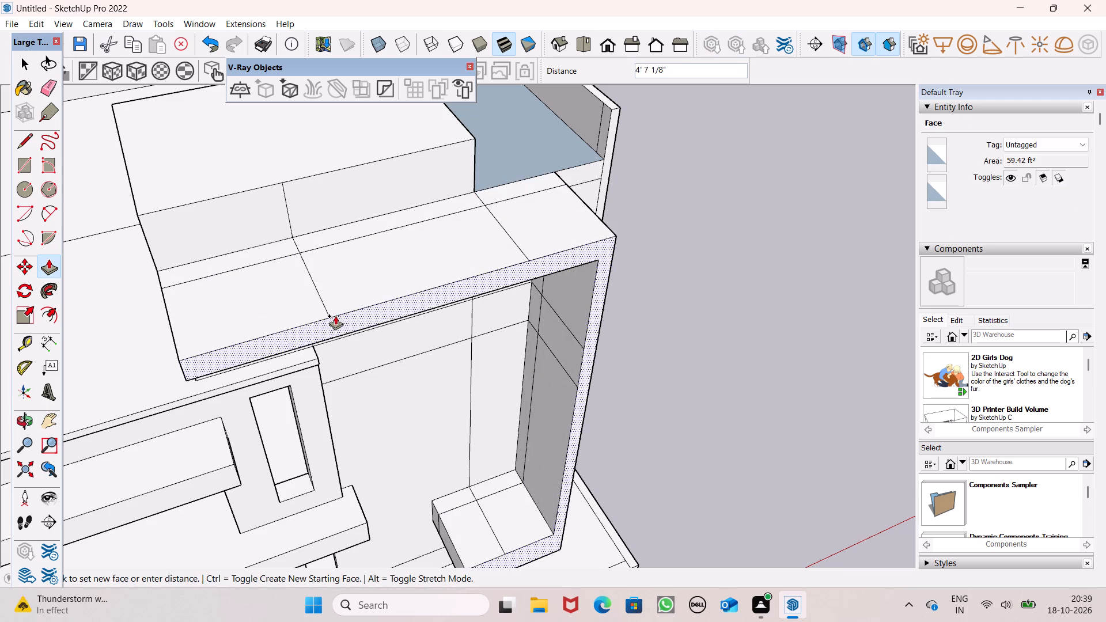
key("space")
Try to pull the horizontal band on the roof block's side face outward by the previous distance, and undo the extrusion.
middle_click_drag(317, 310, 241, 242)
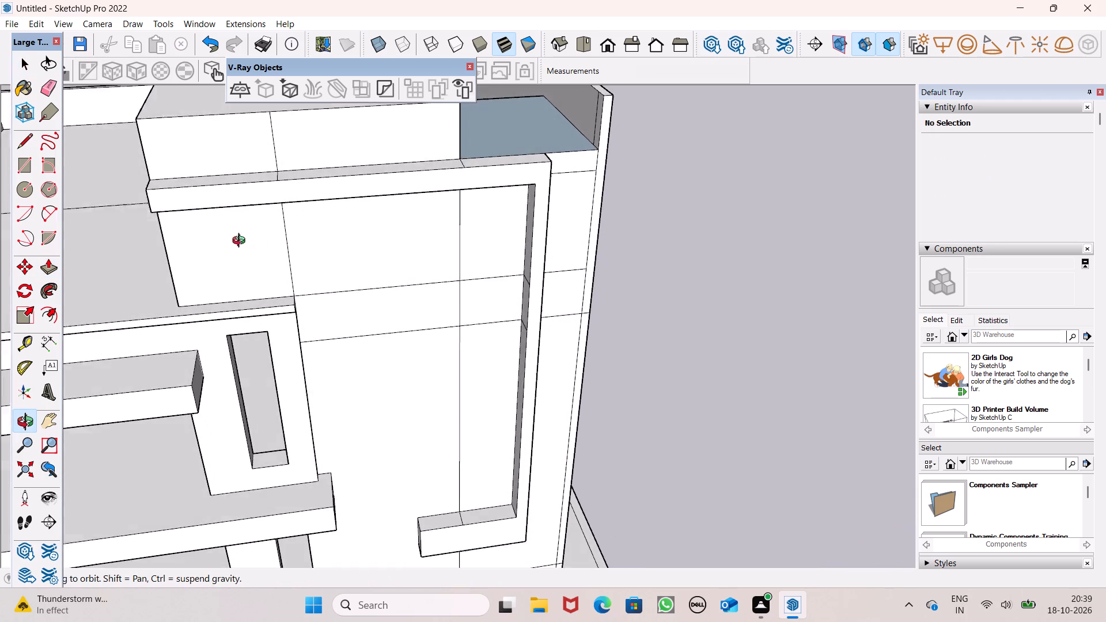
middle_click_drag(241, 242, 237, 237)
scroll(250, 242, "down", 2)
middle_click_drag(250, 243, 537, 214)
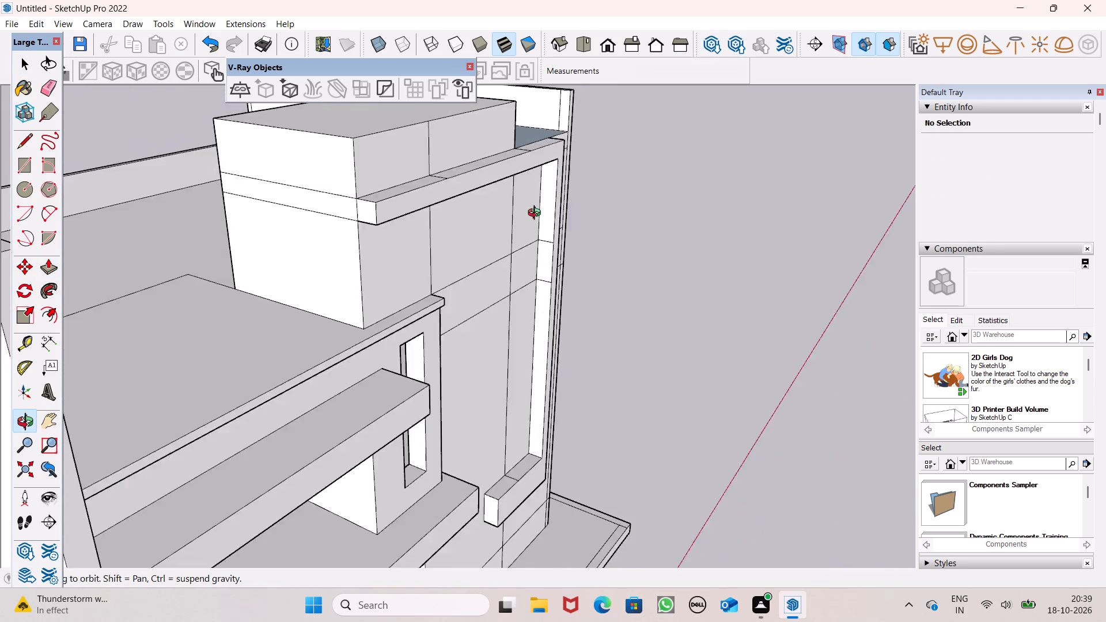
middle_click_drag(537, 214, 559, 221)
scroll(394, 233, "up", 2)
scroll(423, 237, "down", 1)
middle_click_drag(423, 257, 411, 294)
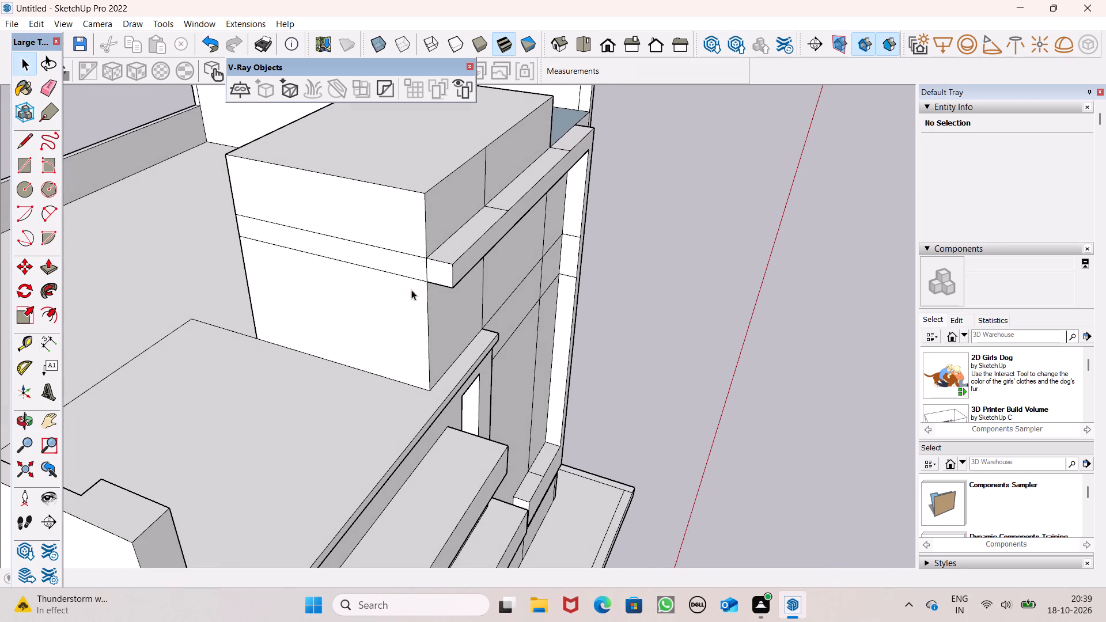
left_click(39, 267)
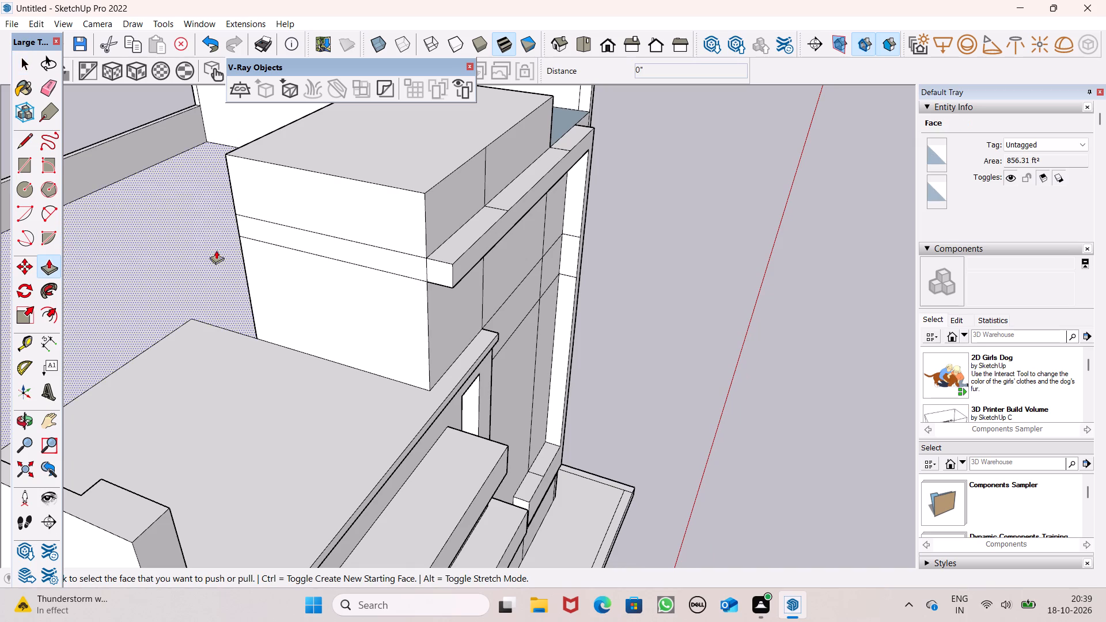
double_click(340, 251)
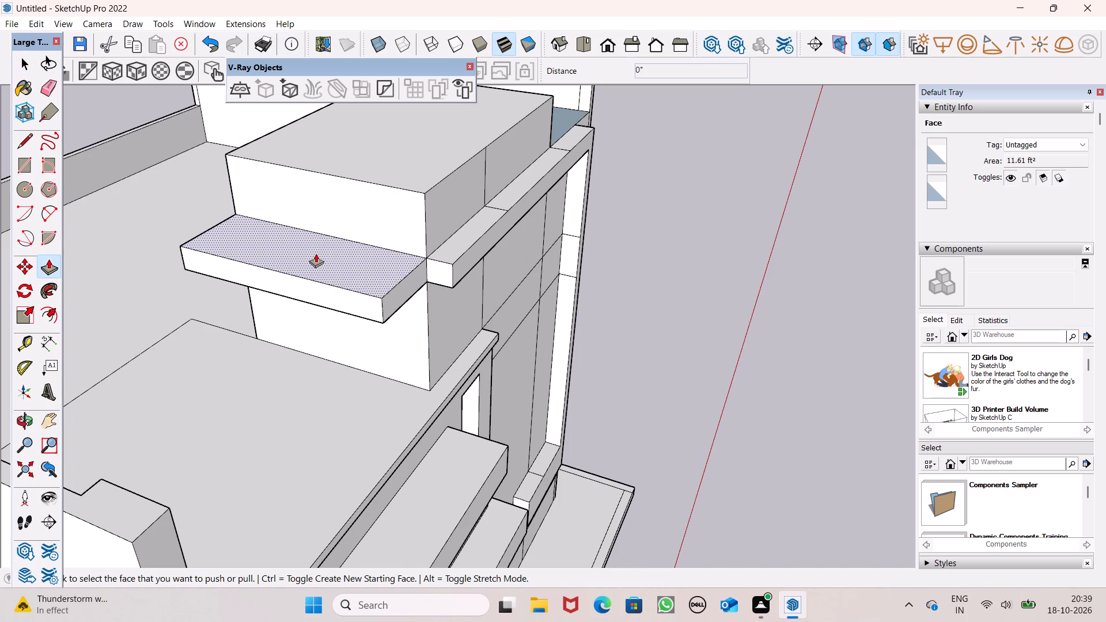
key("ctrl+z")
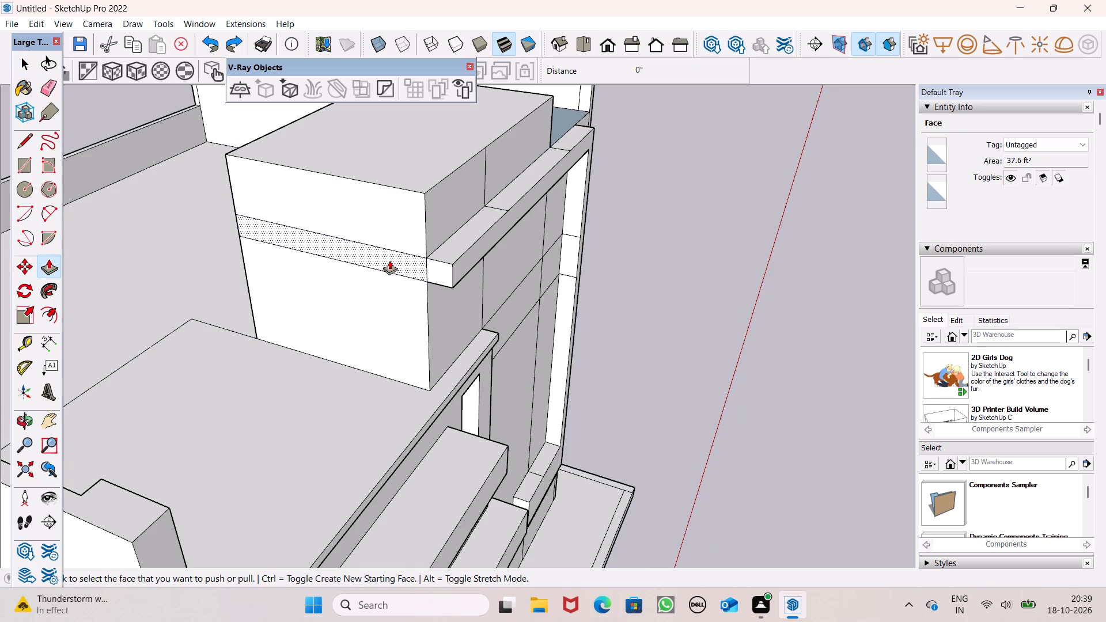
Pull the horizontal band on the roof block's side face outward about 3', and repeat the extrusion to deepen the projection.
scroll(404, 267, "down", 1)
middle_click_drag(395, 275, 389, 304)
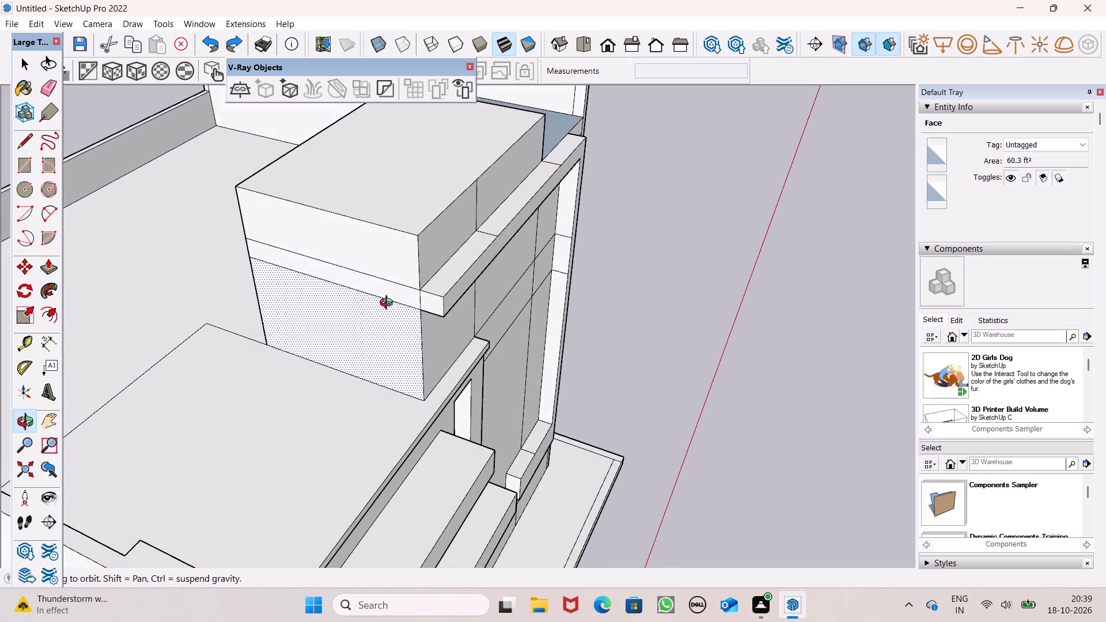
middle_click_drag(389, 304, 388, 298)
scroll(386, 296, "up", 3)
left_click_drag(410, 295, 402, 316, "ctrl")
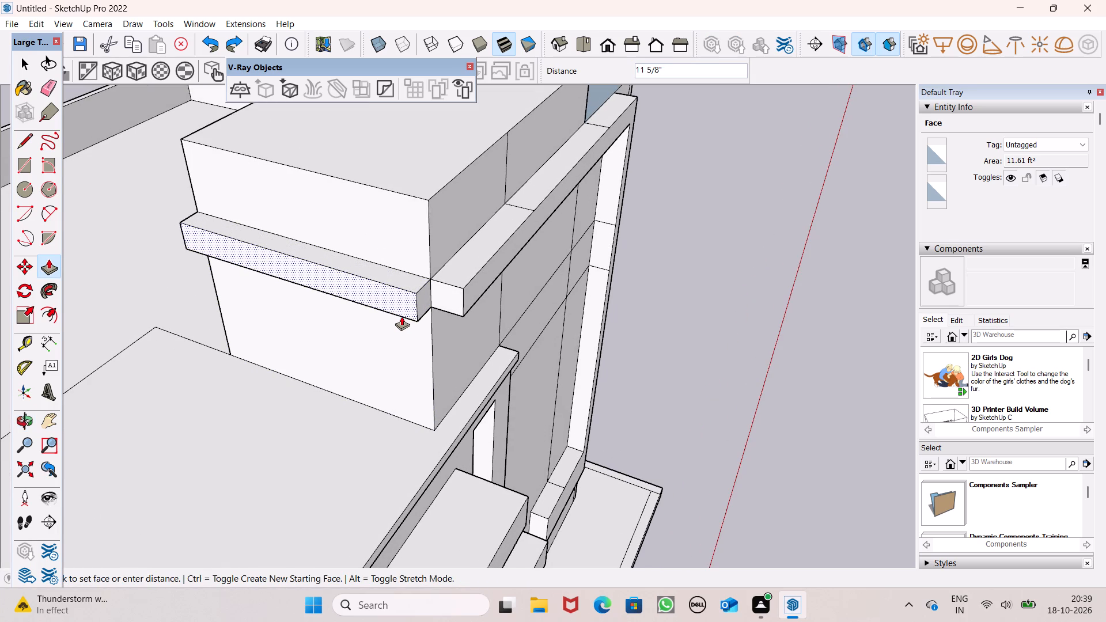
left_click_drag(402, 316, 363, 344, "ctrl")
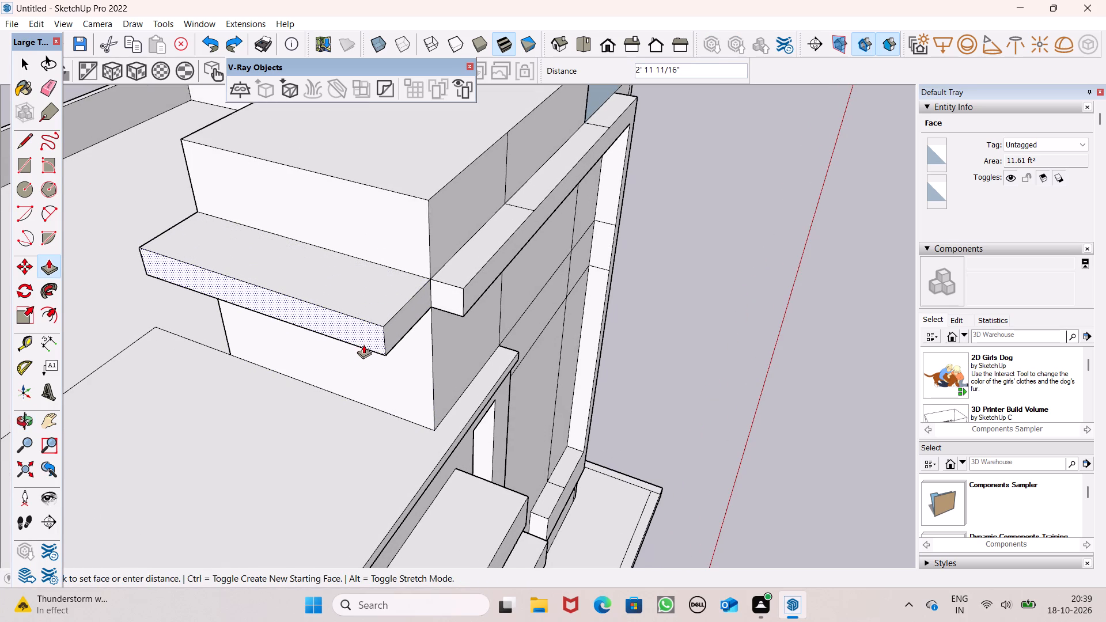
left_click_drag(363, 344, 362, 346, "ctrl")
double_click(362, 346)
Shorten the roof block's side projection by pushing its outer face back about 1' 2", and push it back further in a second pass.
middle_click_drag(421, 348, 374, 311)
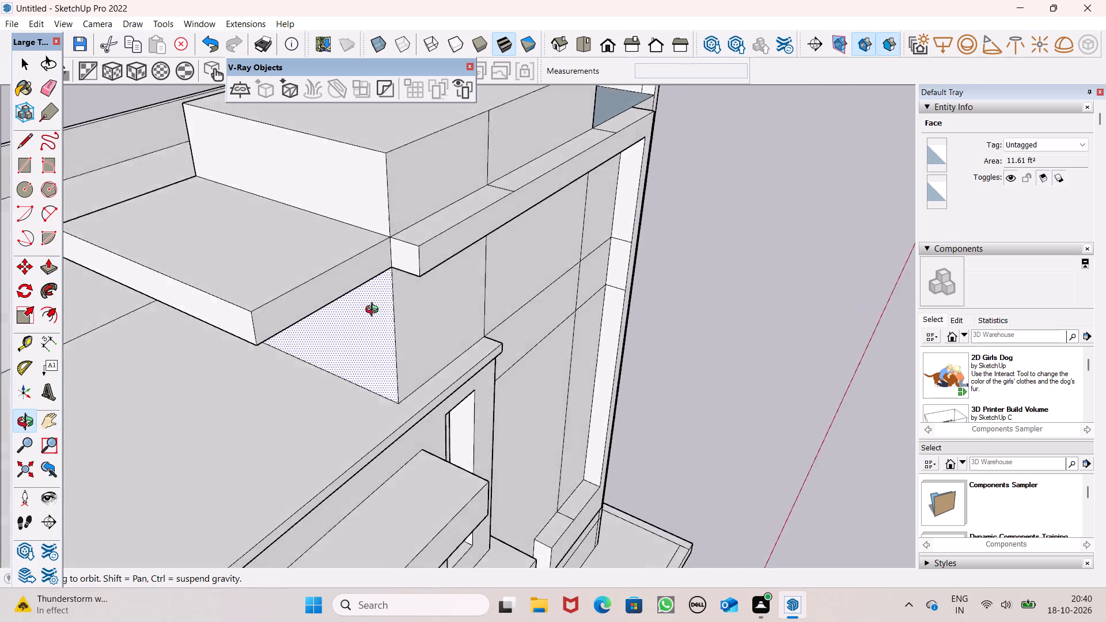
middle_click_drag(374, 311, 352, 248)
left_click_drag(197, 185, 217, 185)
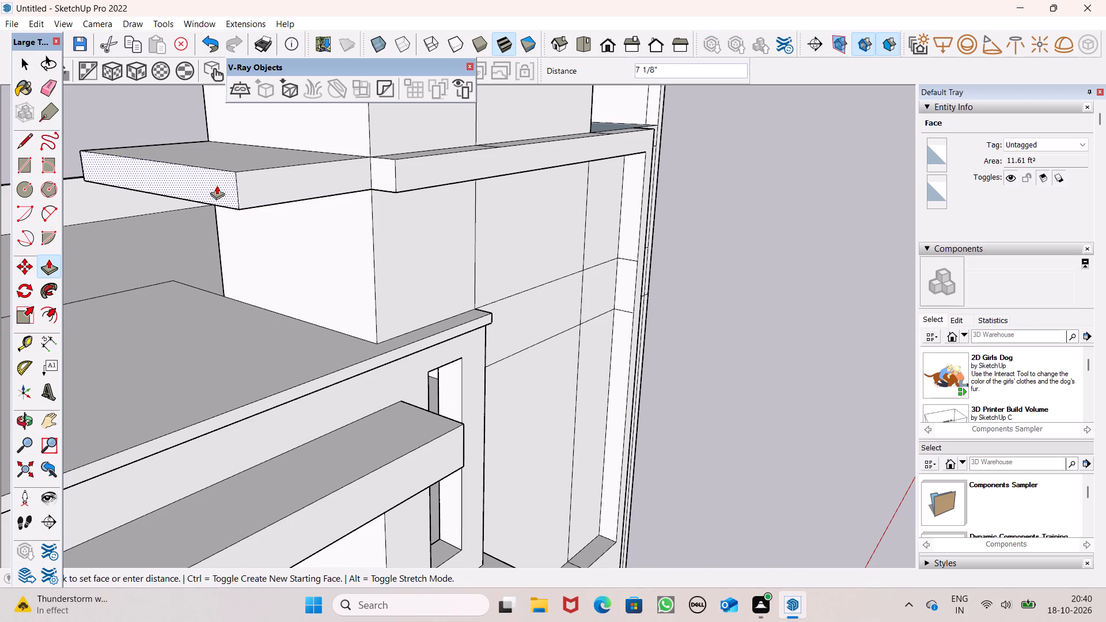
left_click_drag(217, 185, 232, 184)
left_click(232, 184)
middle_click_drag(281, 208, 282, 151)
left_click(212, 165)
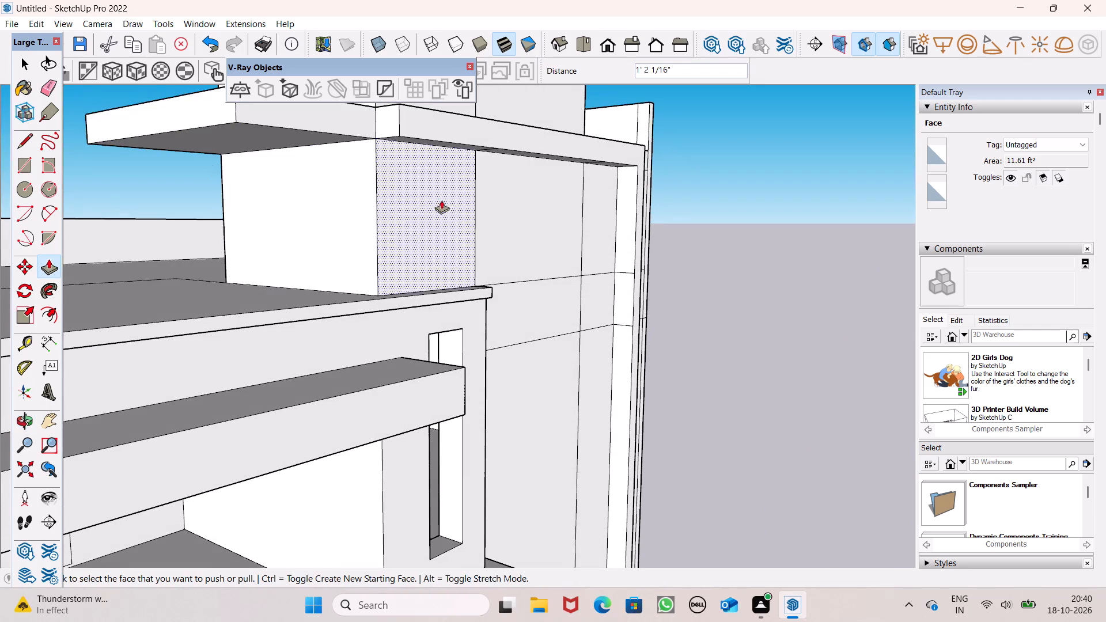
scroll(441, 200, "down", 3)
middle_click_drag(476, 227, 446, 270)
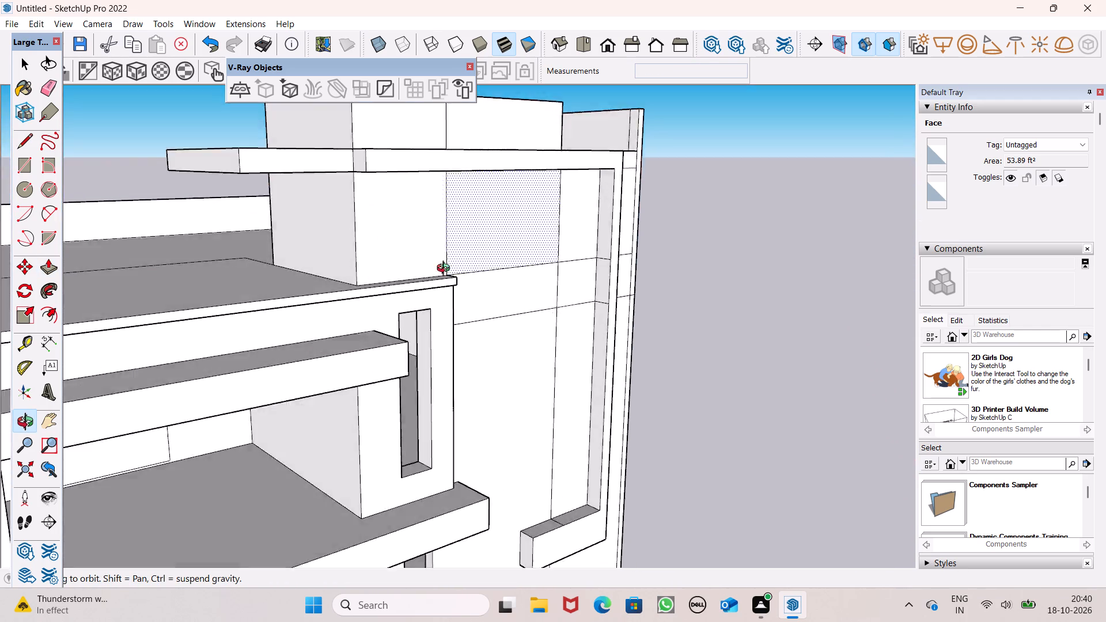
middle_click_drag(446, 270, 513, 337)
scroll(328, 254, "up", 3)
left_click_drag(310, 271, 340, 261)
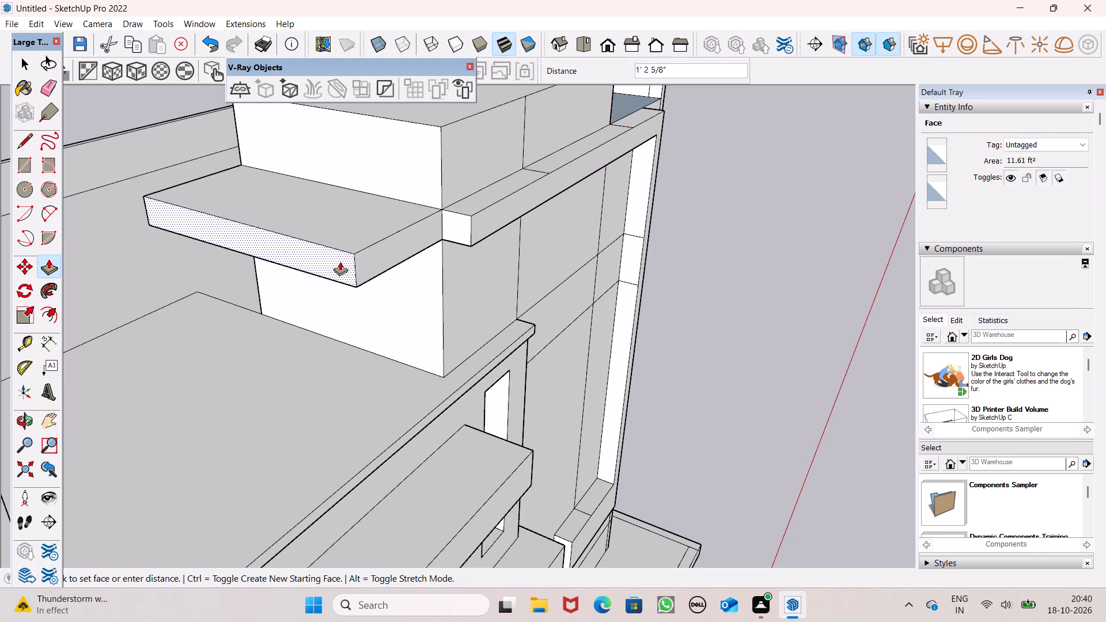
left_click_drag(340, 261, 350, 258)
Extend the front band's end face and adjust the side projection's outer face until the two are flush at the corner.
left_click_drag(449, 218, 389, 238)
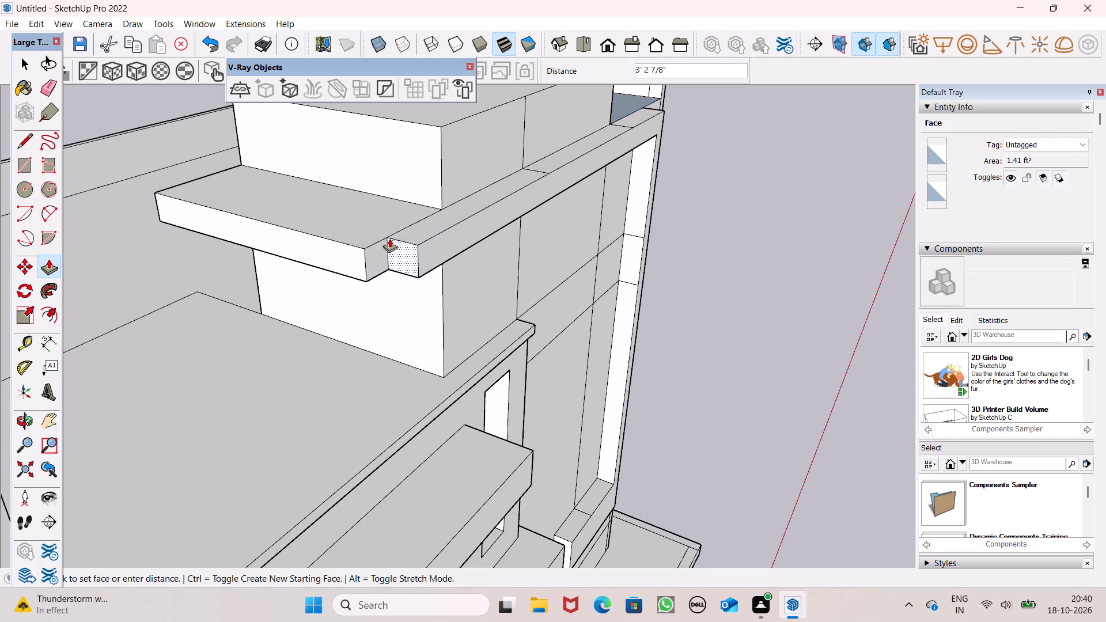
left_click_drag(389, 238, 360, 251)
left_click_drag(322, 253, 339, 253)
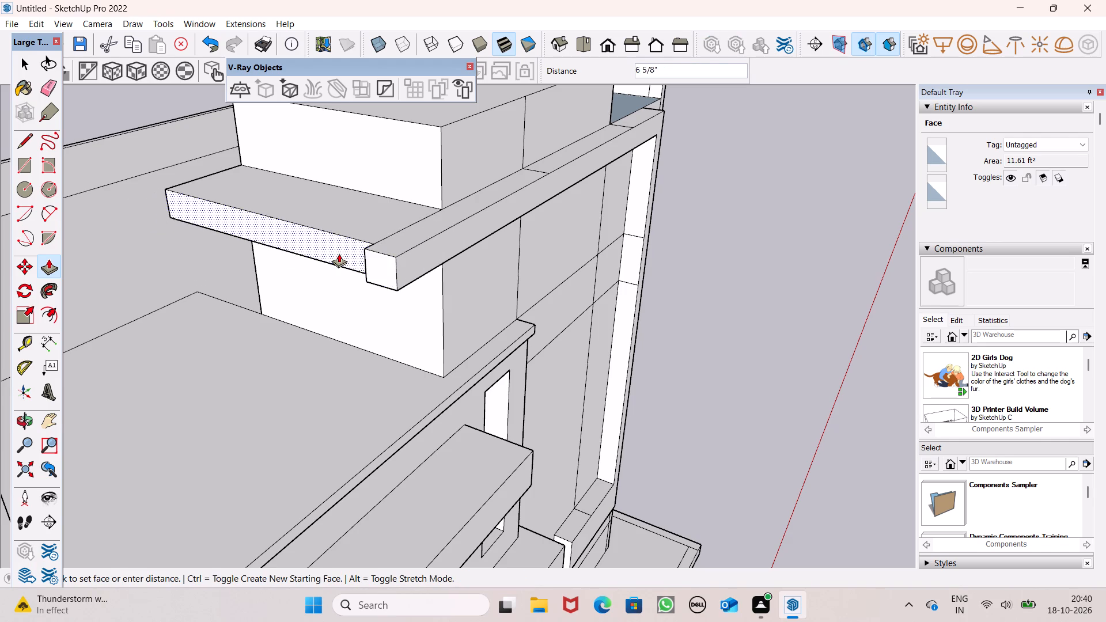
left_click_drag(339, 253, 339, 257)
left_click_drag(379, 268, 378, 261)
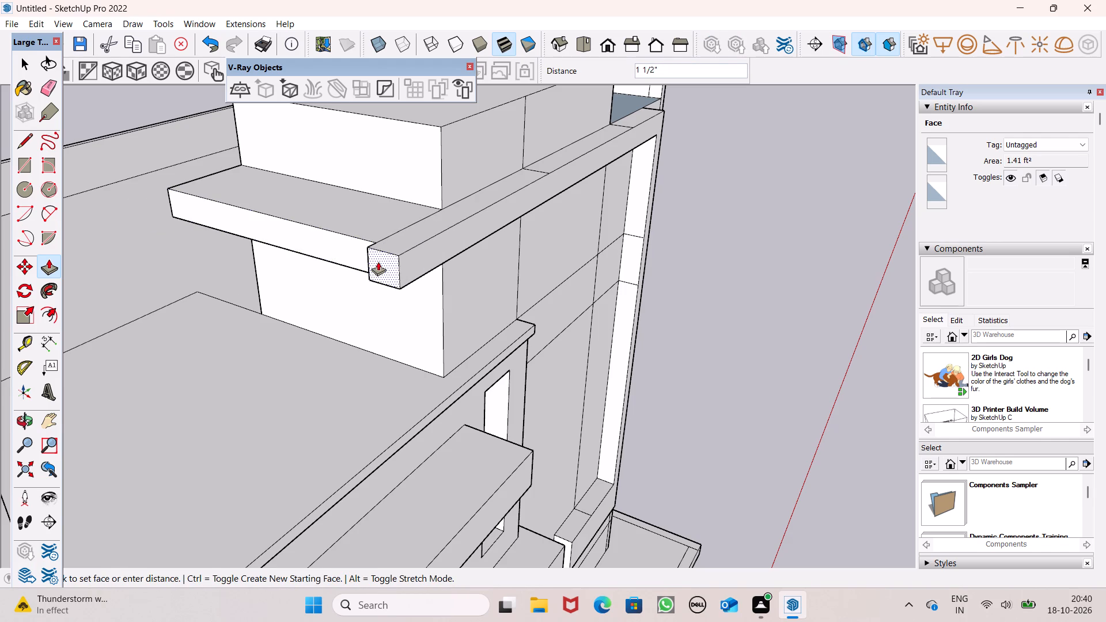
left_click_drag(378, 261, 376, 251)
double_click(361, 237)
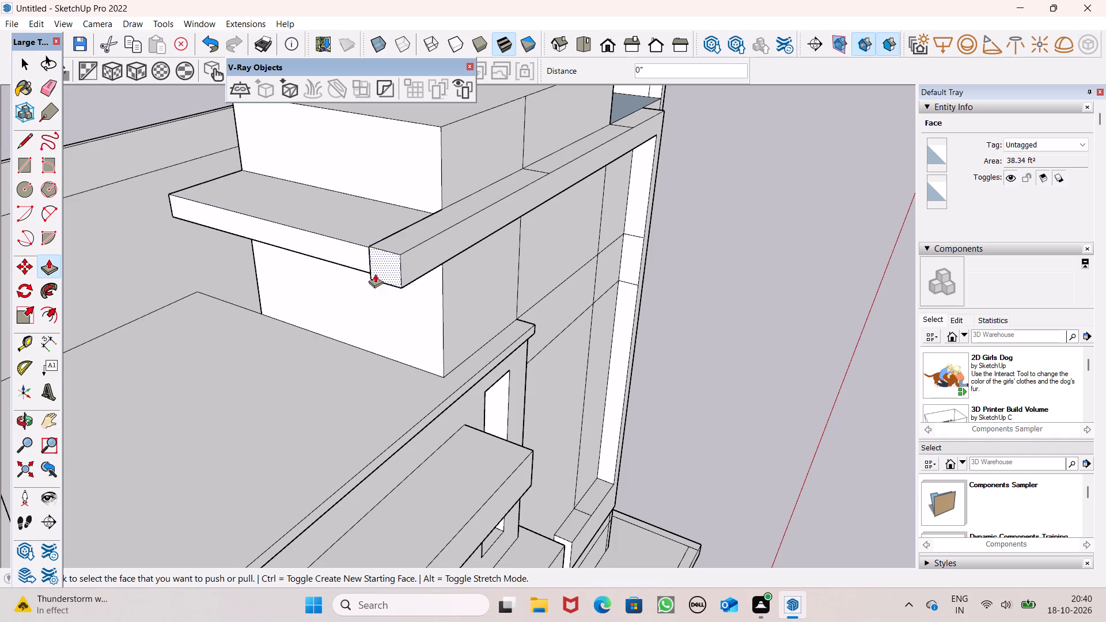
middle_click_drag(376, 274, 476, 267)
key("ctrl+z")
scroll(491, 254, "up", 6)
left_click_drag(475, 252, 474, 251)
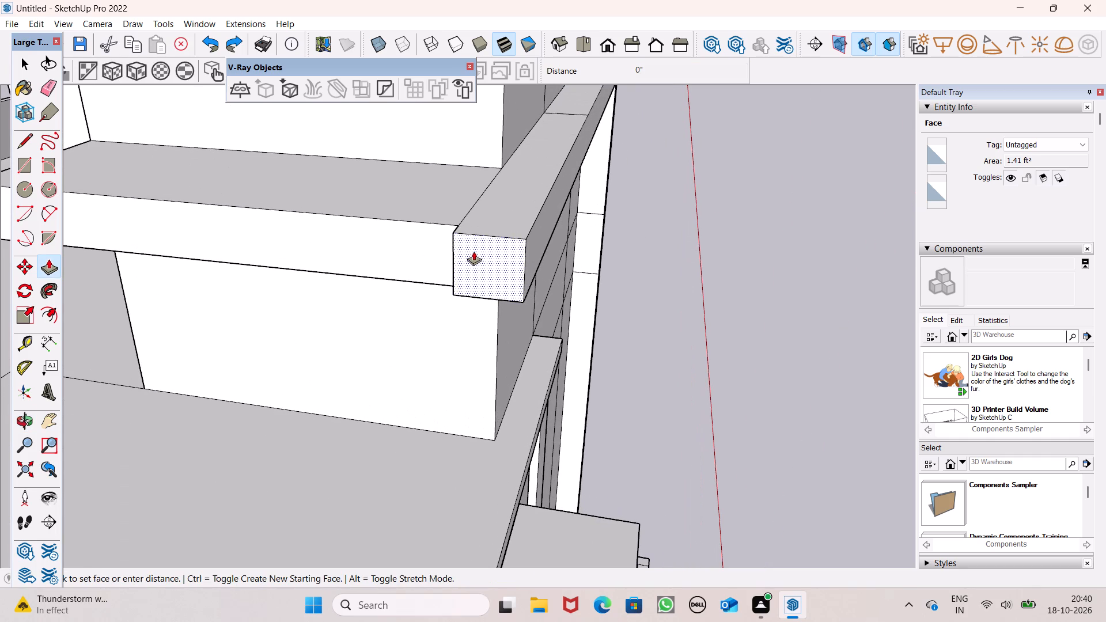
left_click_drag(474, 251, 447, 221)
key("space")
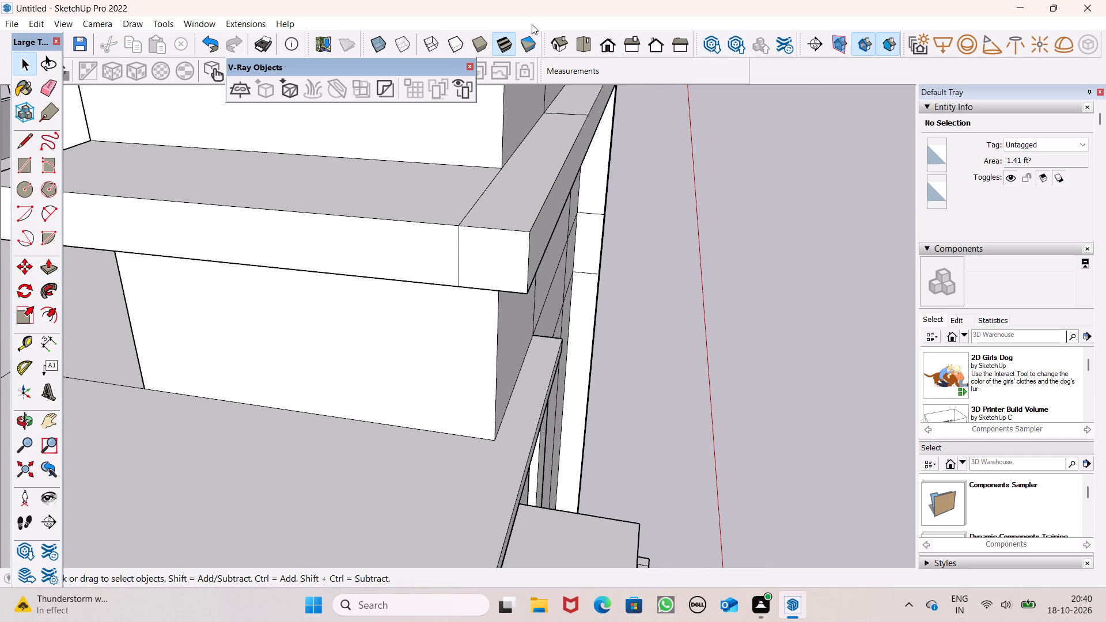
Erase the two horizontal lines crossing the wide wall panel inside the projecting facade frame.
scroll(524, 36, "down", 4)
scroll(522, 143, "down", 5)
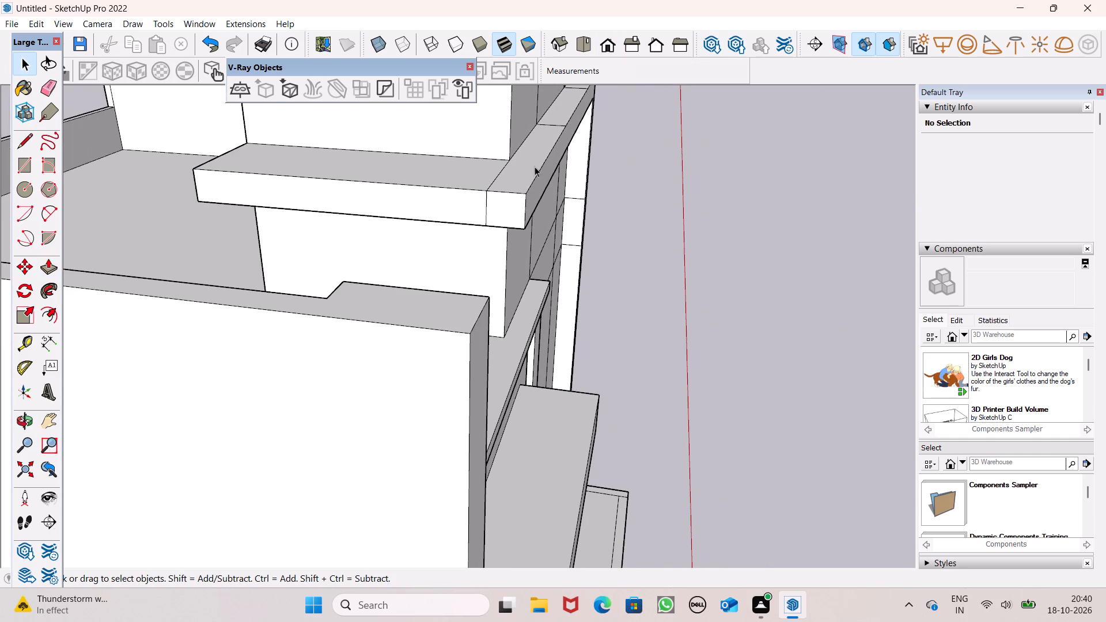
scroll(533, 169, "down", 3)
middle_click_drag(541, 213, 72, 153)
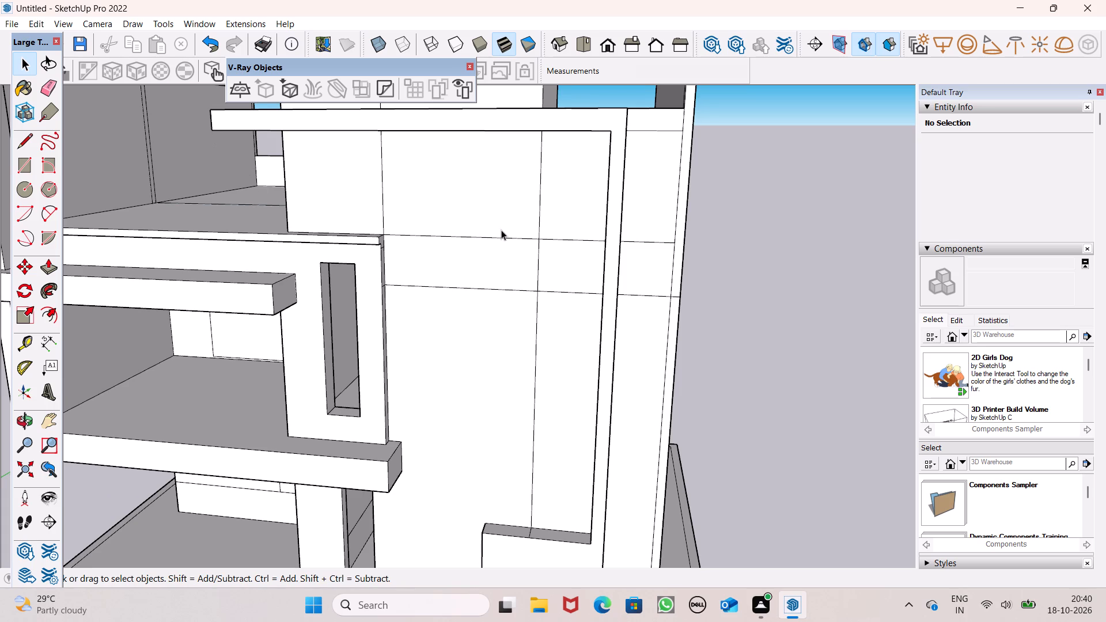
scroll(506, 231, "down", 1)
middle_click_drag(514, 255, 528, 240)
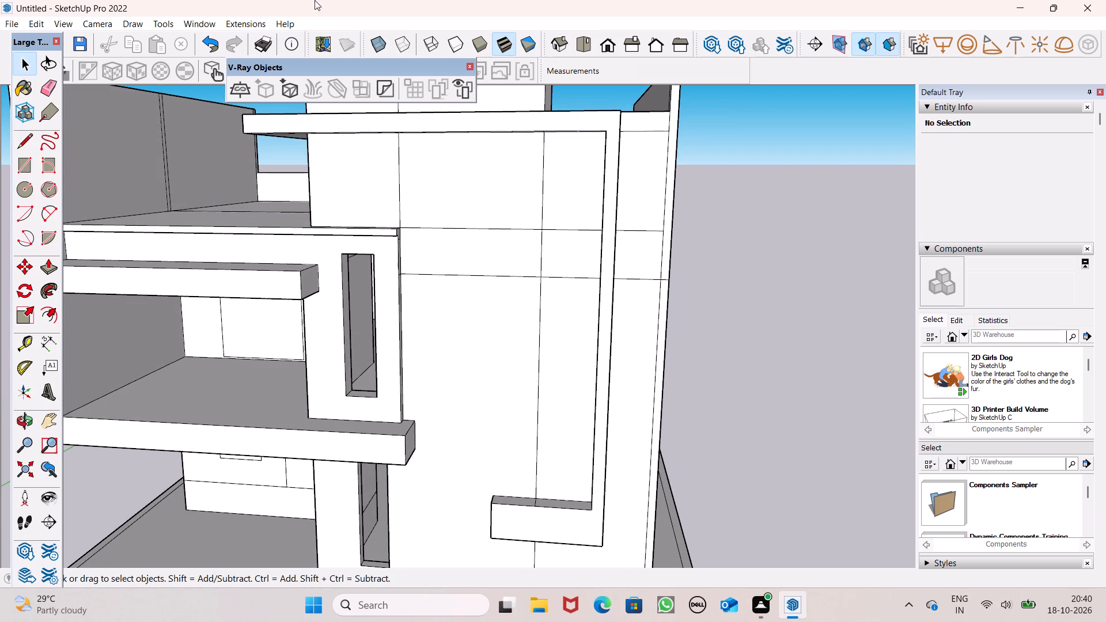
scroll(530, 199, "down", 2)
middle_click_drag(546, 219, 555, 229)
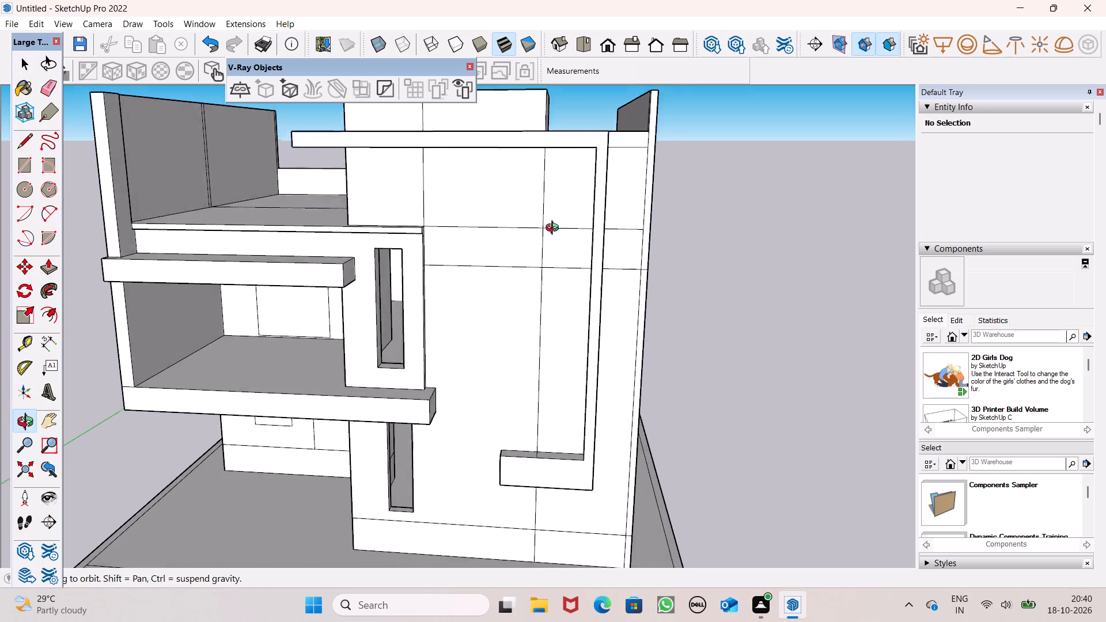
middle_click_drag(555, 229, 559, 230)
left_click(51, 78)
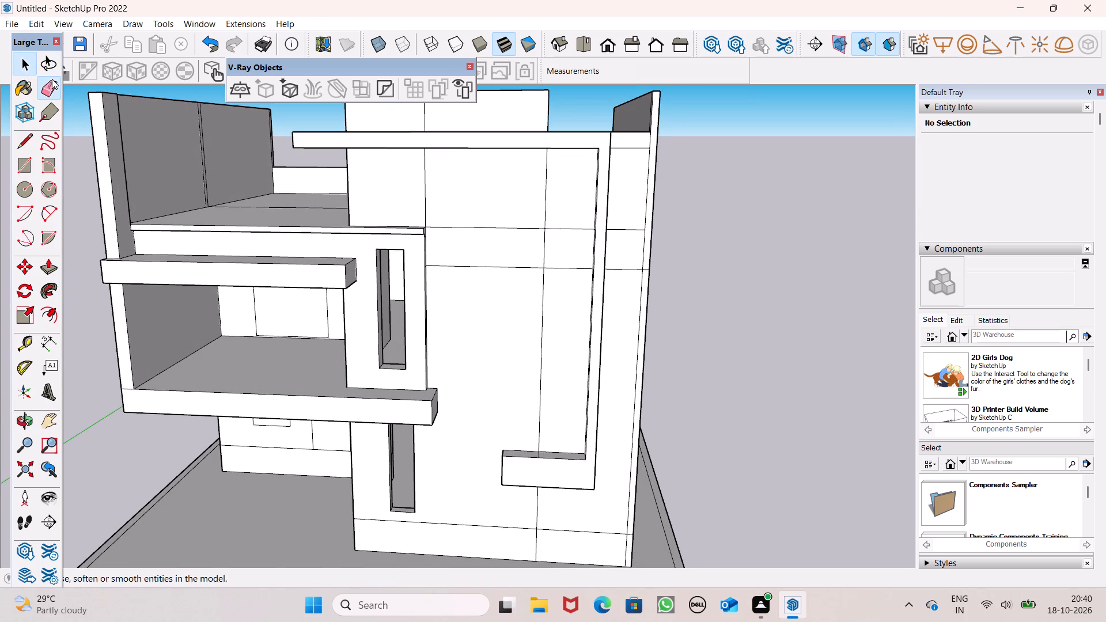
left_click(431, 195)
left_click(435, 195)
left_click_drag(448, 211, 457, 261)
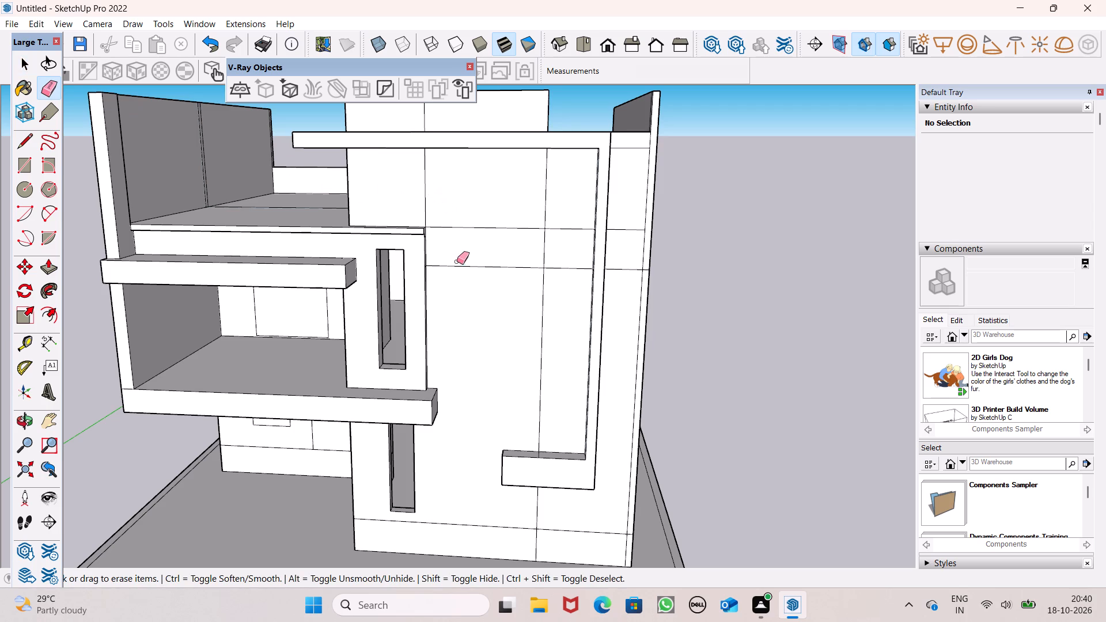
left_click_drag(457, 261, 457, 268)
left_click(457, 268)
left_click_drag(441, 199, 416, 192)
left_click(417, 193)
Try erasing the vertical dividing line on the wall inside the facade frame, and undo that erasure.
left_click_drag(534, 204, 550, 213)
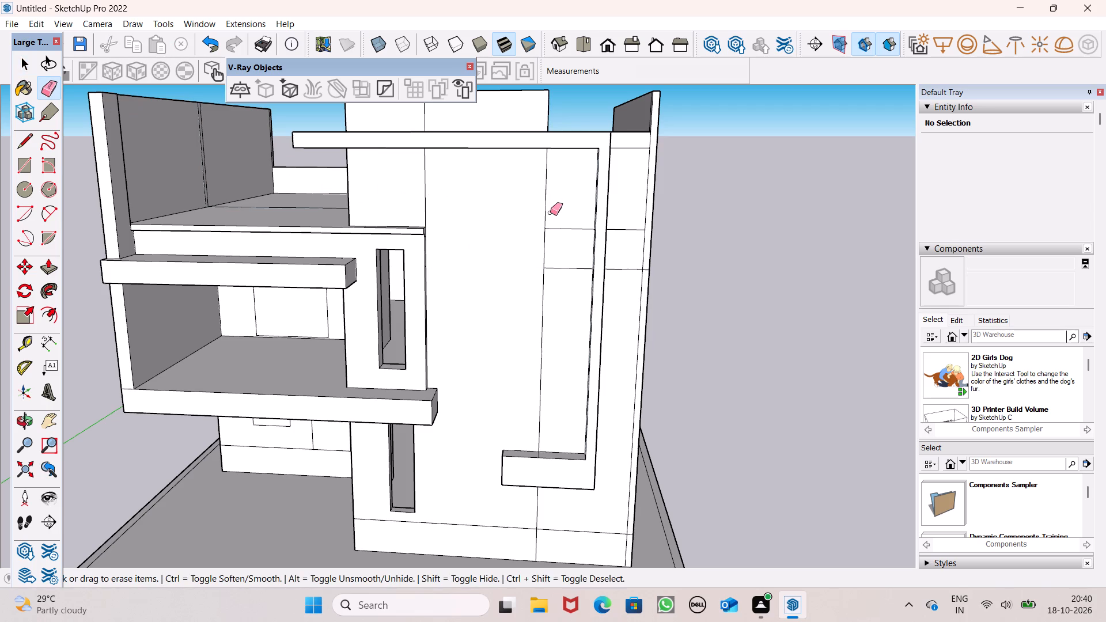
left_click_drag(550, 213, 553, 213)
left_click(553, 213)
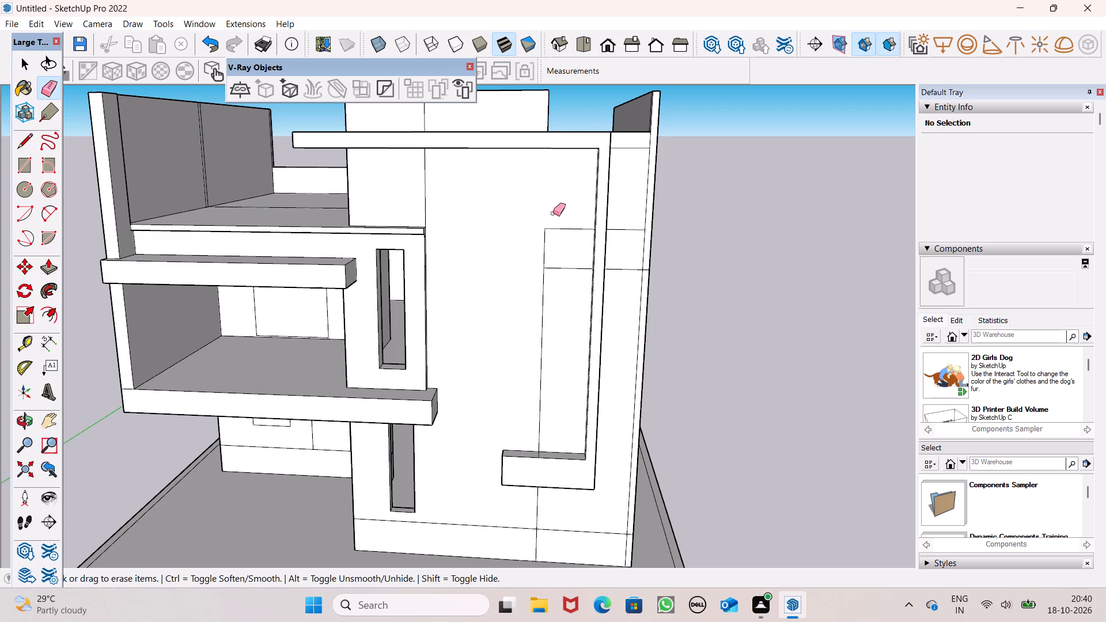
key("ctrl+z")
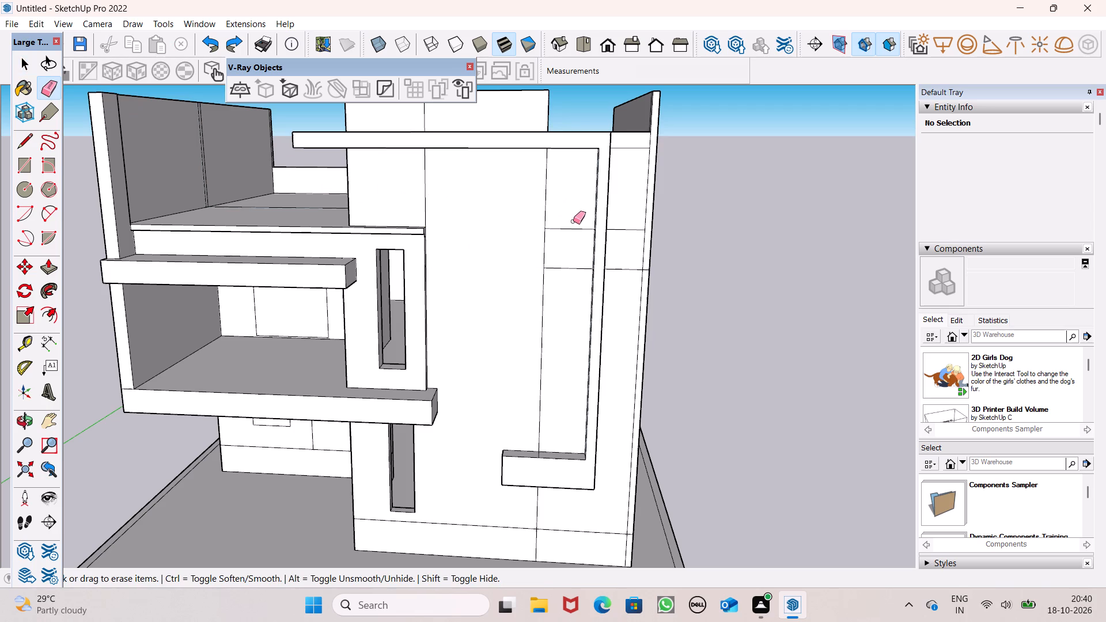
Erase the two horizontal lines crossing the narrow wall strip beside the frame's vertical leg.
left_click_drag(572, 226, 574, 275)
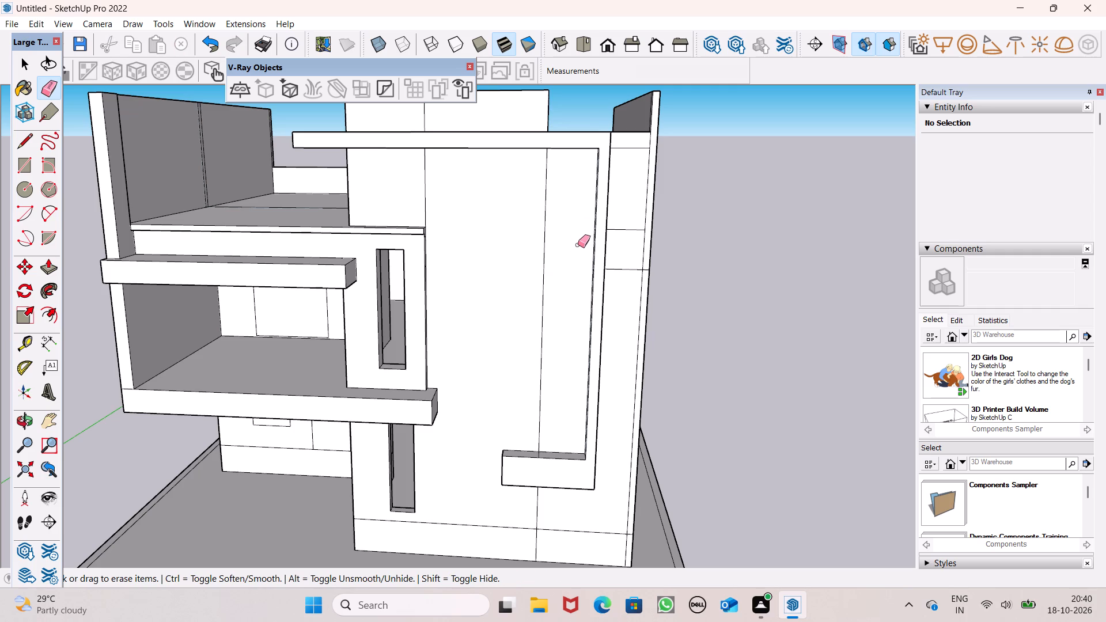
Draw a horizontal line about 3' 8" long across the narrow wall strip, above the frame's bottom leg.
scroll(552, 181, "down", 2)
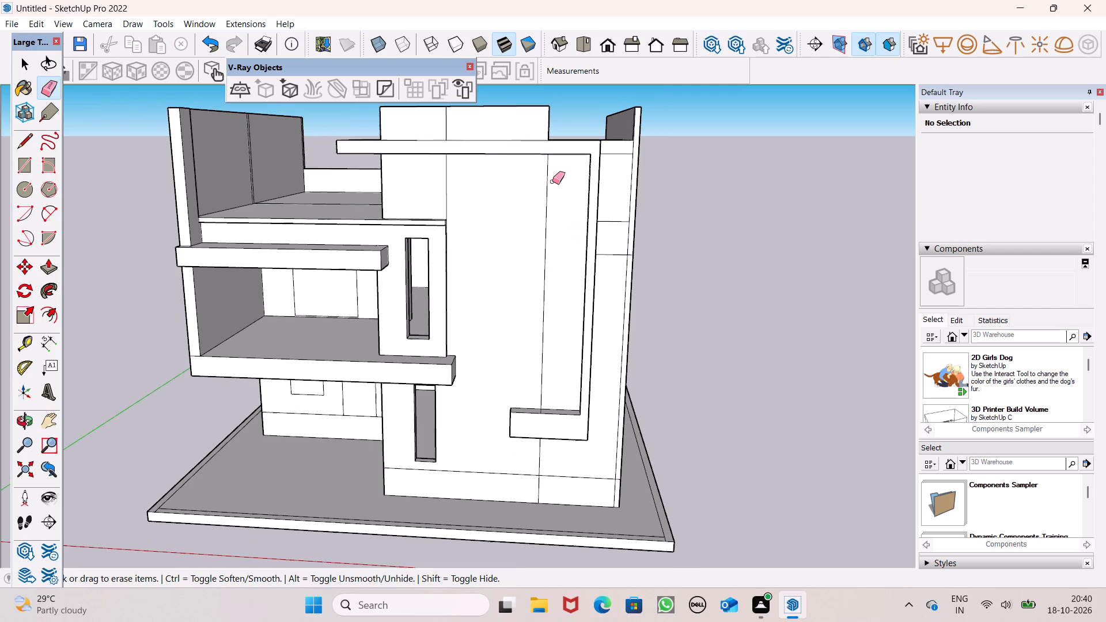
middle_click_drag(531, 224, 533, 312)
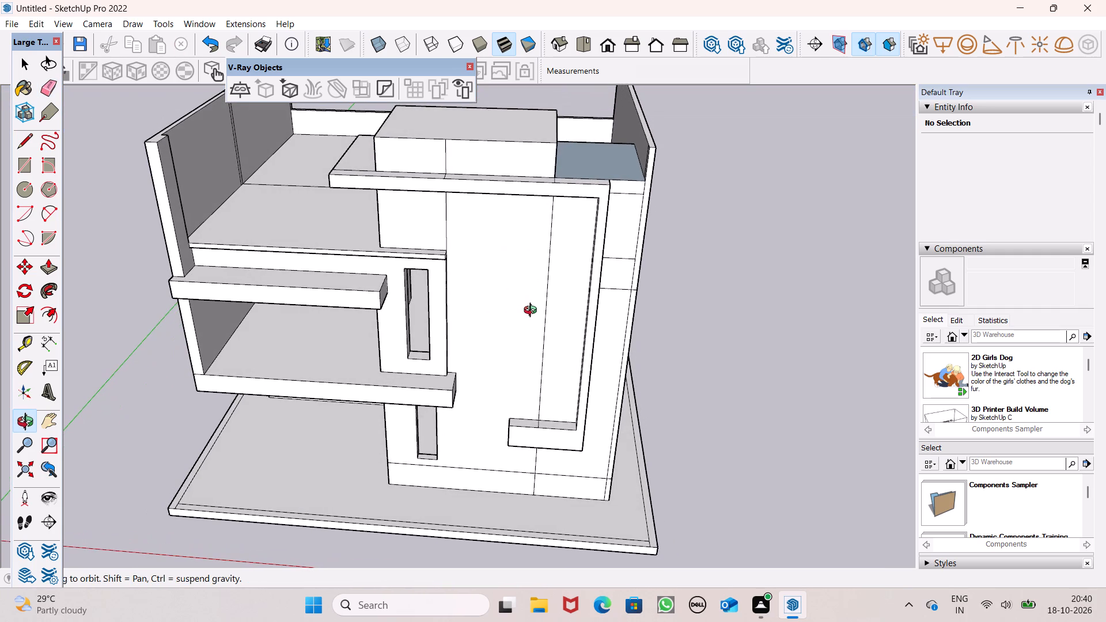
middle_click_drag(533, 312, 550, 287)
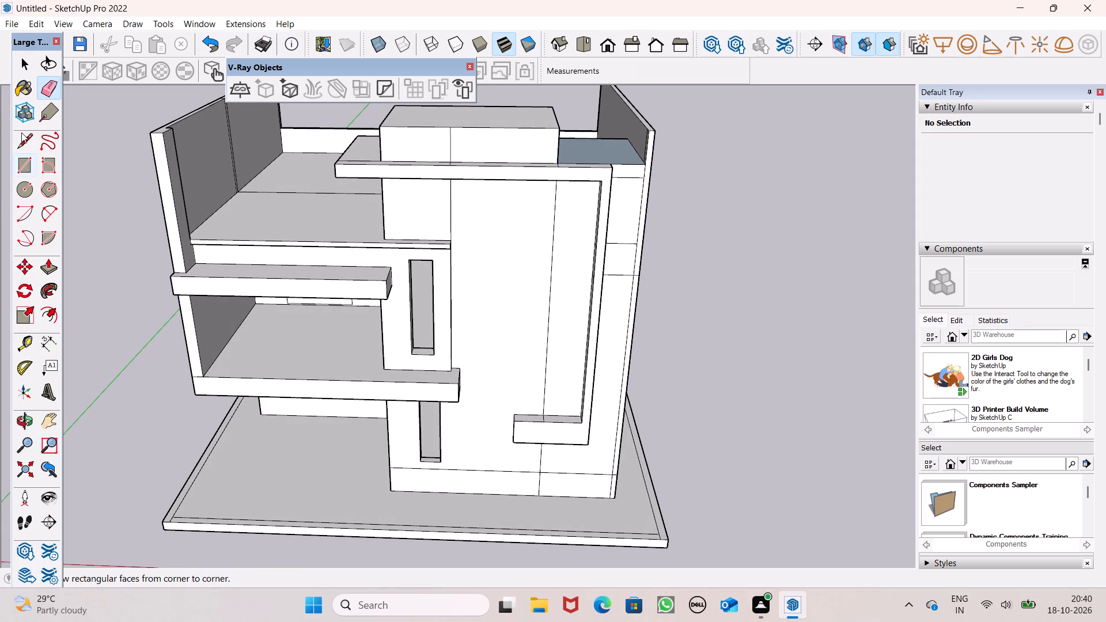
left_click(22, 143)
scroll(390, 362, "up", 1)
scroll(572, 398, "up", 4)
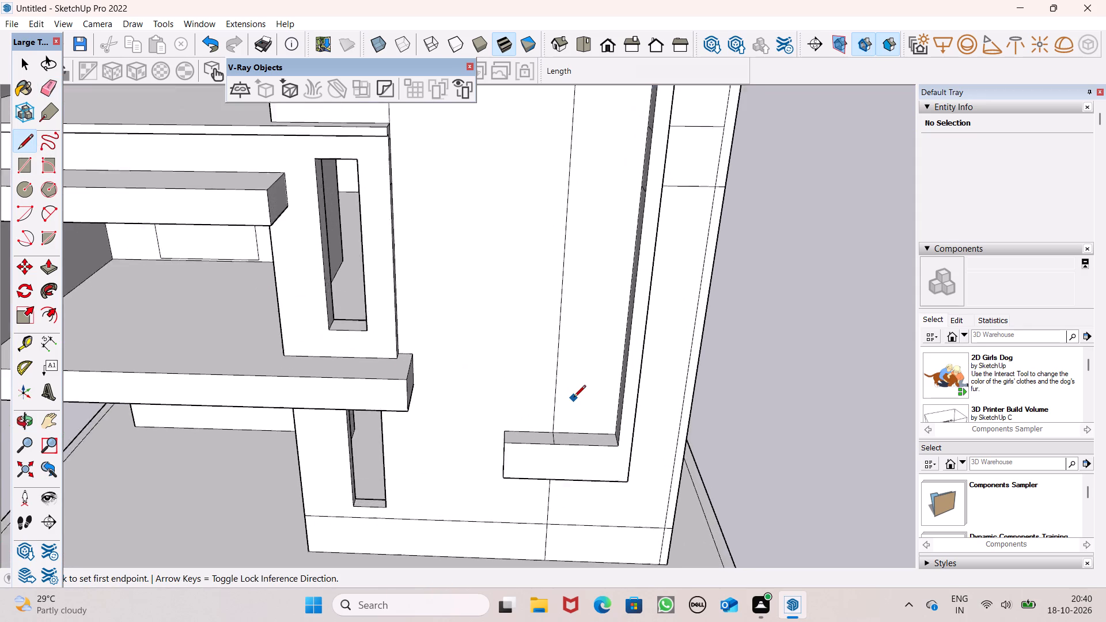
scroll(574, 398, "up", 6)
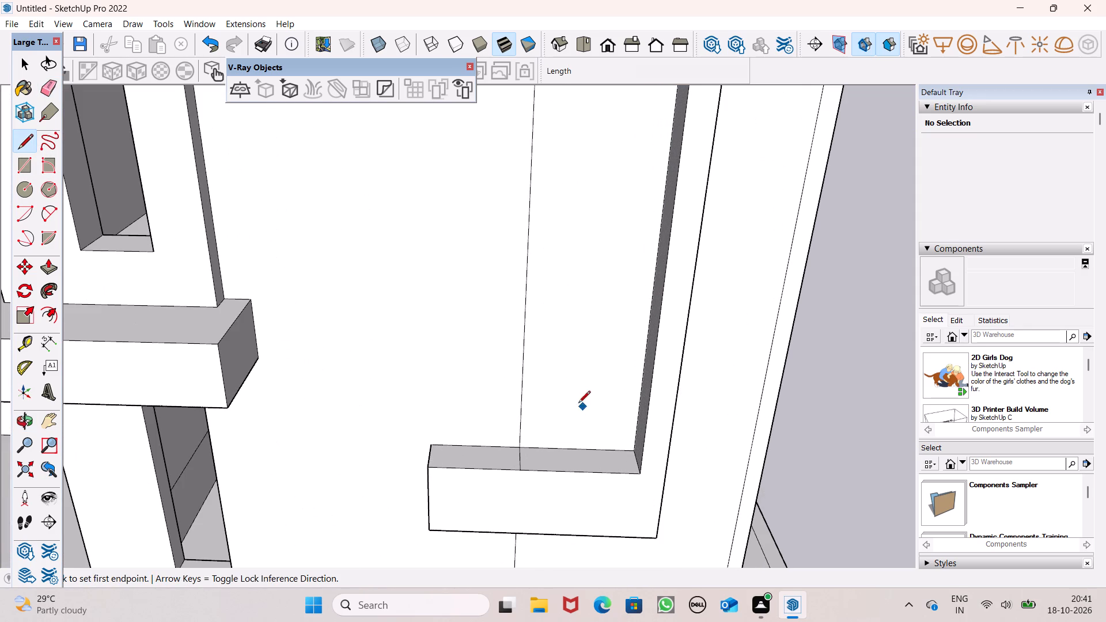
left_click(525, 296)
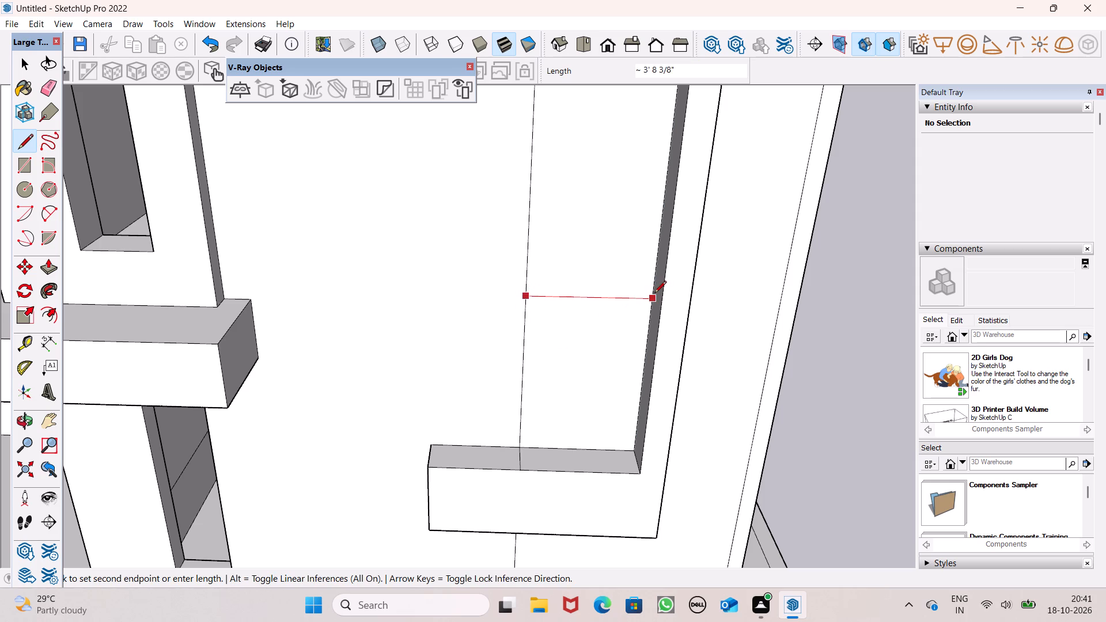
left_click(654, 294)
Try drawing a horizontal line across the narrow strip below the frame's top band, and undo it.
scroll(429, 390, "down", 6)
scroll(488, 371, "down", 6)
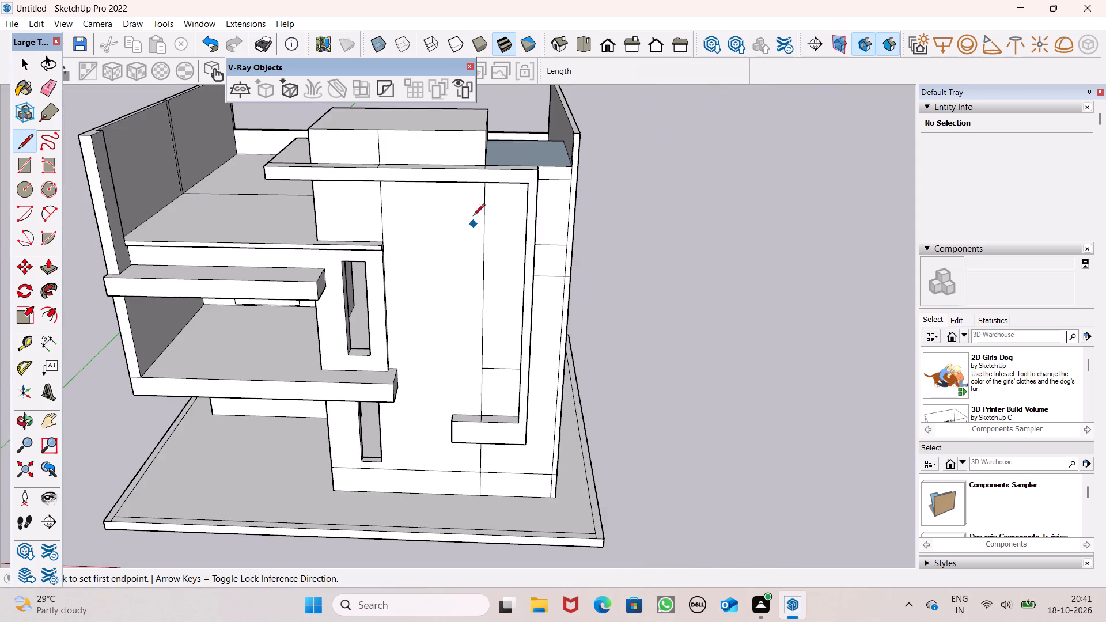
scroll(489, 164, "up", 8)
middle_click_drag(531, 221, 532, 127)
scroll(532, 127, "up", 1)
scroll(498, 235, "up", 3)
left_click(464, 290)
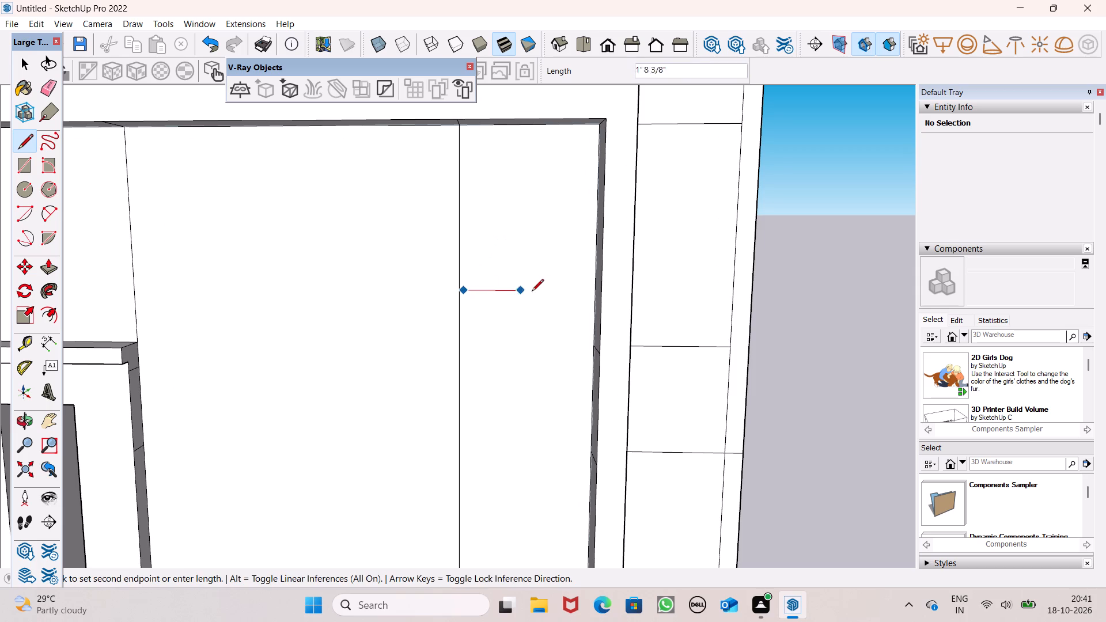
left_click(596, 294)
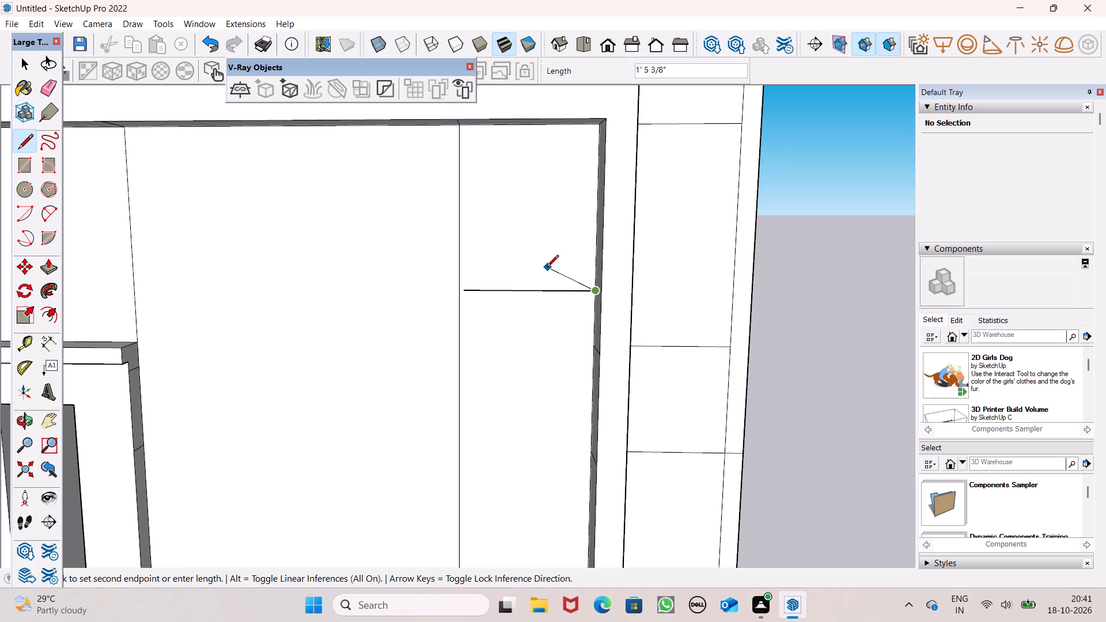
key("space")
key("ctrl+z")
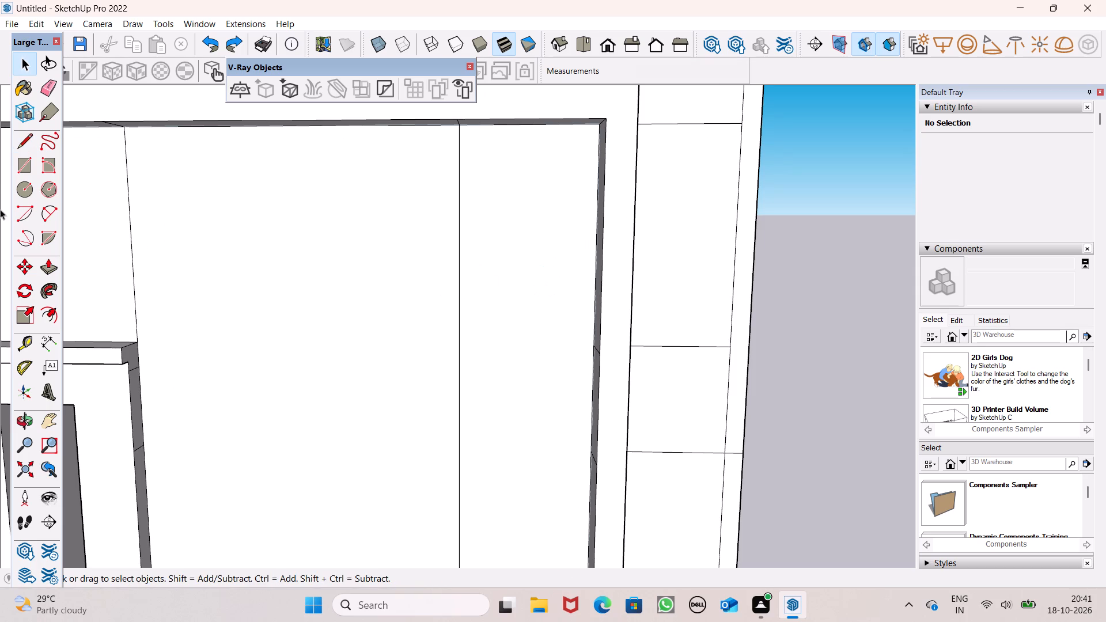
Draw a horizontal line about 3' 8" long across the narrow strip, slightly below the frame's top band.
left_click(23, 138)
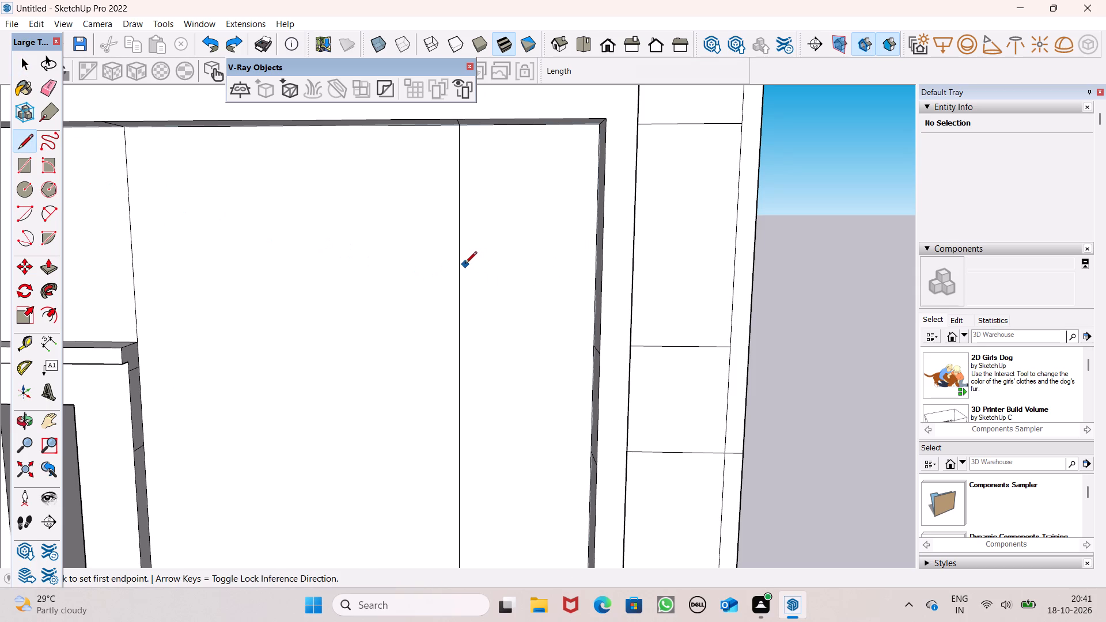
left_click_drag(457, 264, 463, 264)
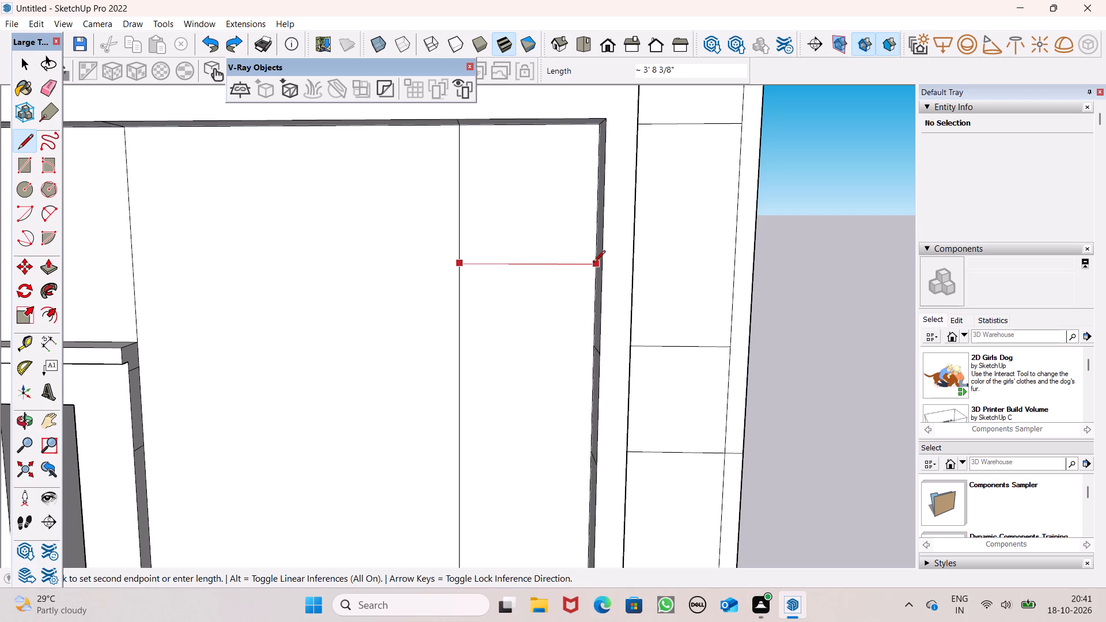
left_click(593, 263)
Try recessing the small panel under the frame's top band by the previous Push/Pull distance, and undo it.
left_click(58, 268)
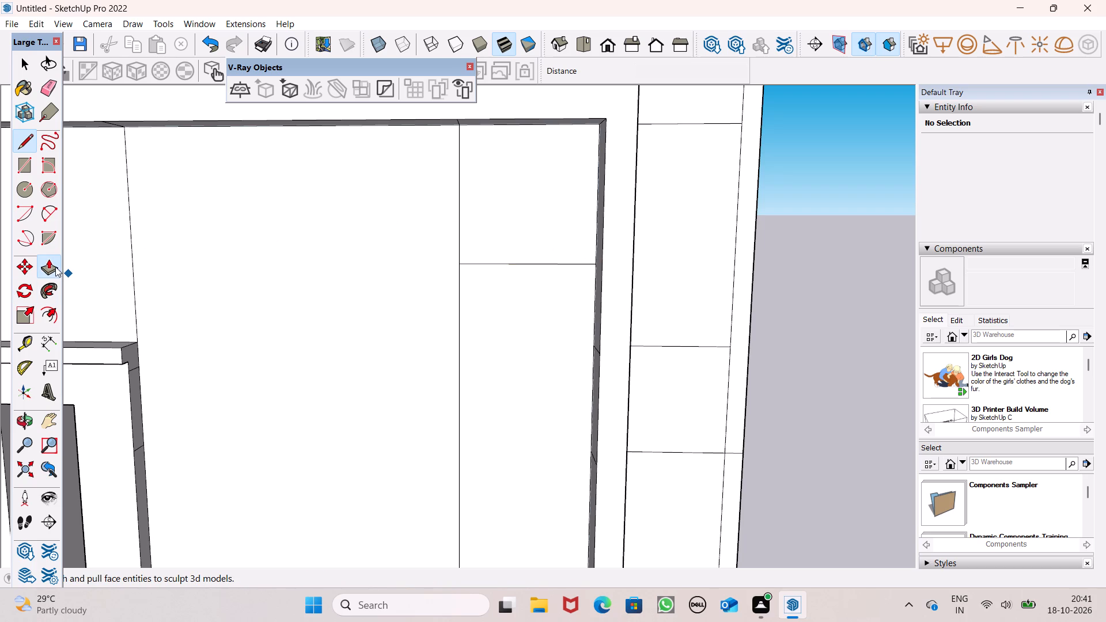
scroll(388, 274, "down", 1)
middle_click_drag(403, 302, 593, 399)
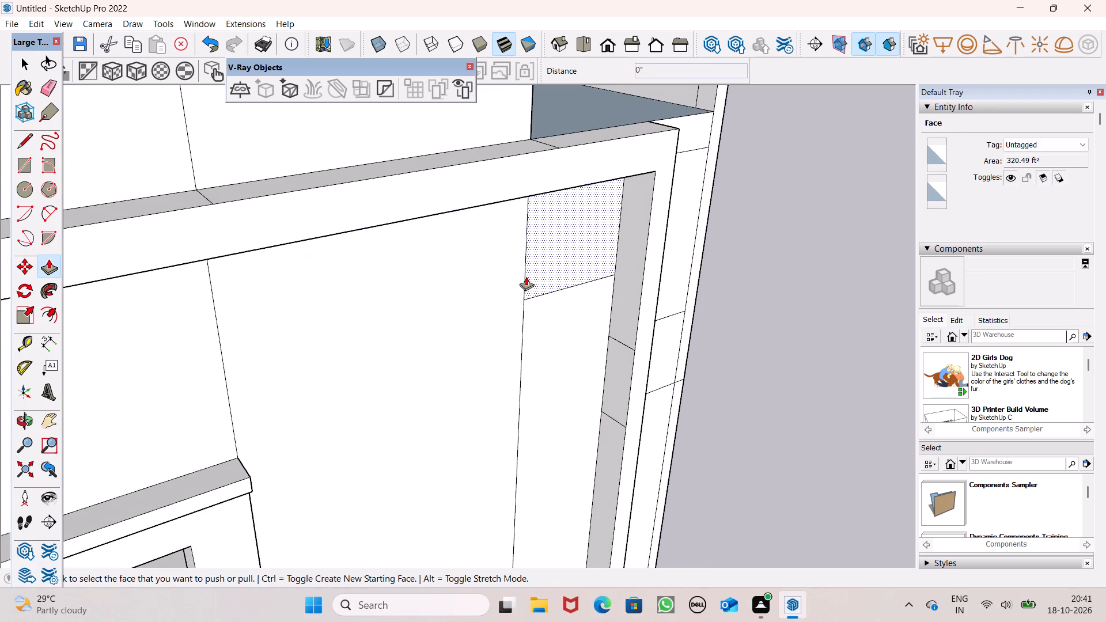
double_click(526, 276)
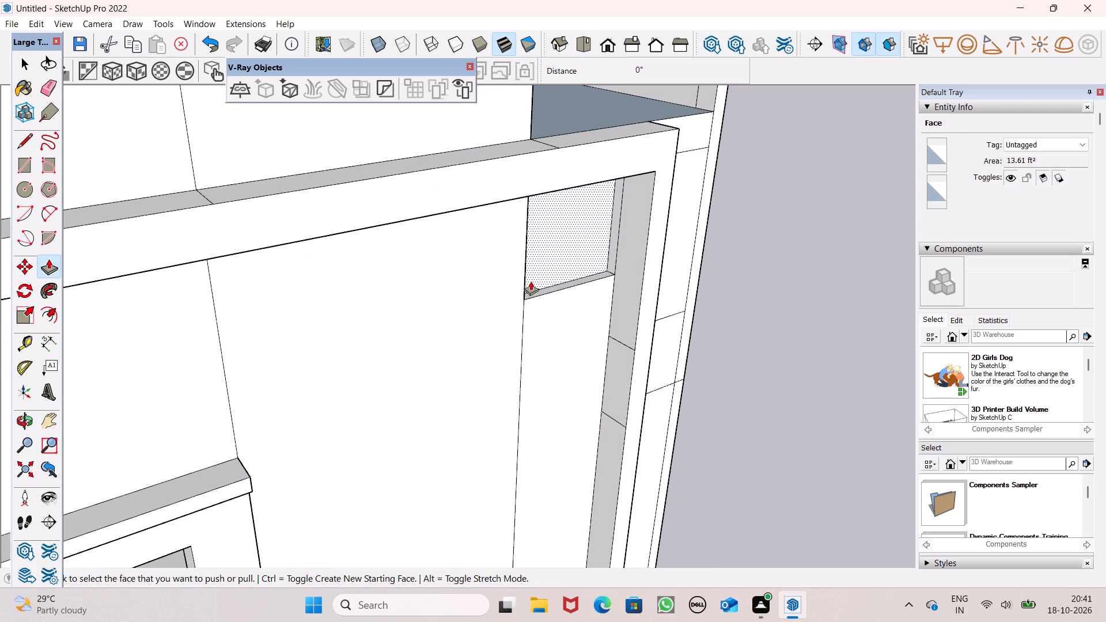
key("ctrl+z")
Pull the small panel under the frame's top band outward about 8", and undo the last extra extrusion.
left_click_drag(545, 282, 549, 285)
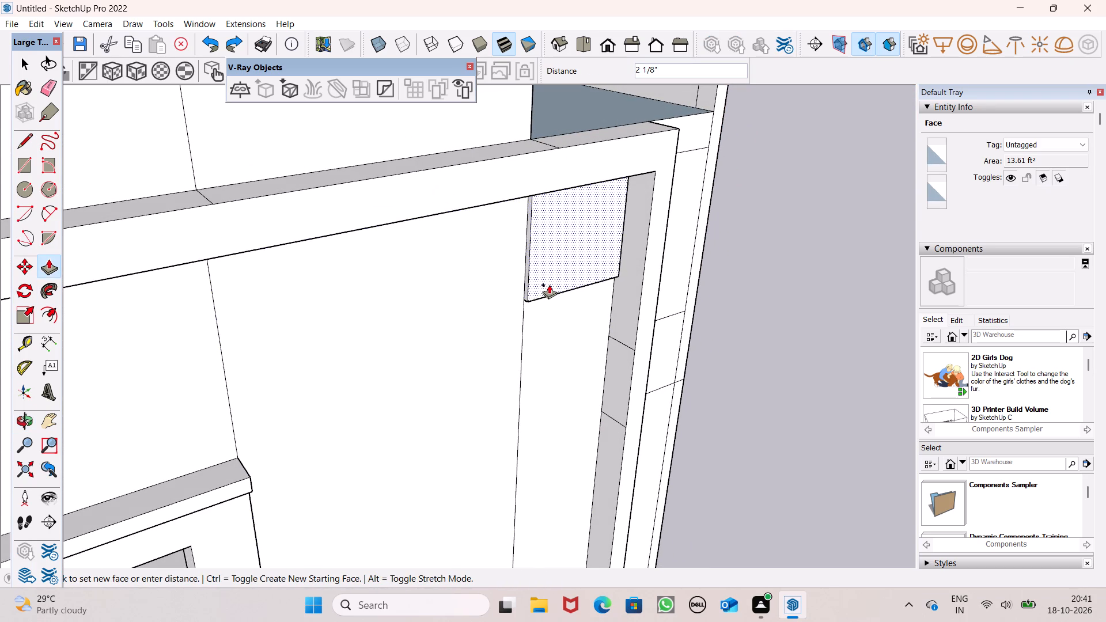
left_click_drag(549, 285, 558, 294)
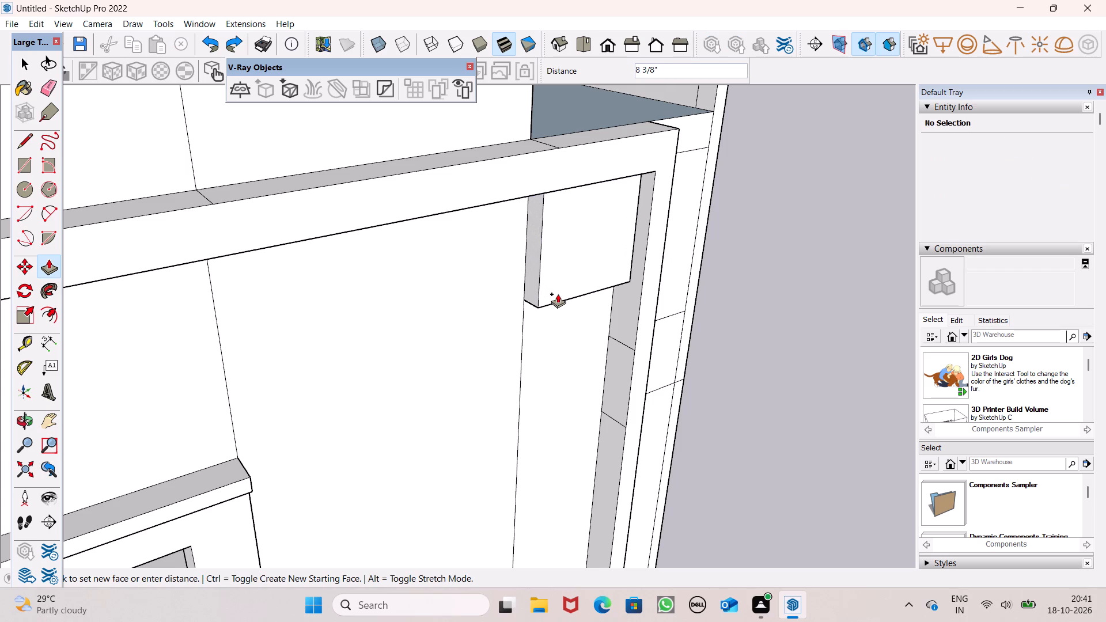
left_click_drag(558, 294, 559, 295)
left_click_drag(559, 295, 554, 293)
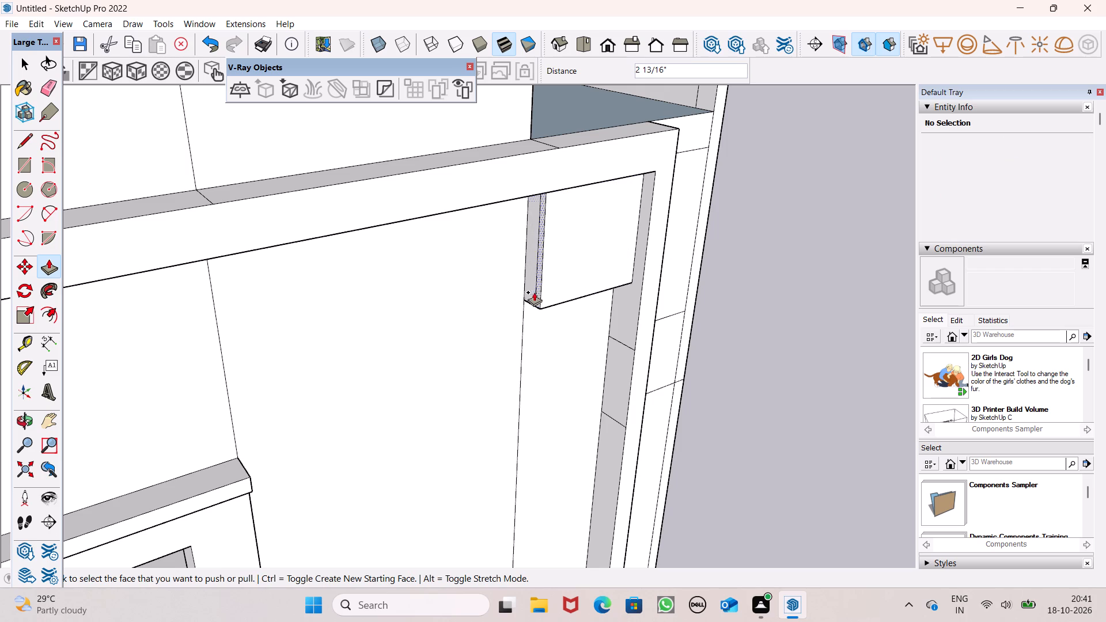
key("space")
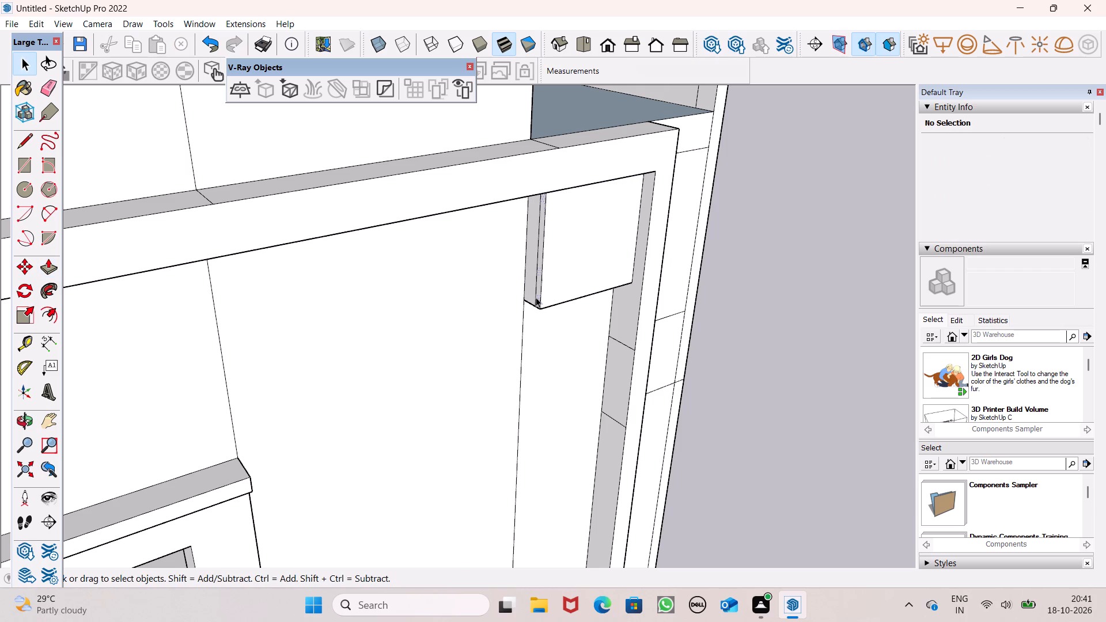
key("ctrl+z")
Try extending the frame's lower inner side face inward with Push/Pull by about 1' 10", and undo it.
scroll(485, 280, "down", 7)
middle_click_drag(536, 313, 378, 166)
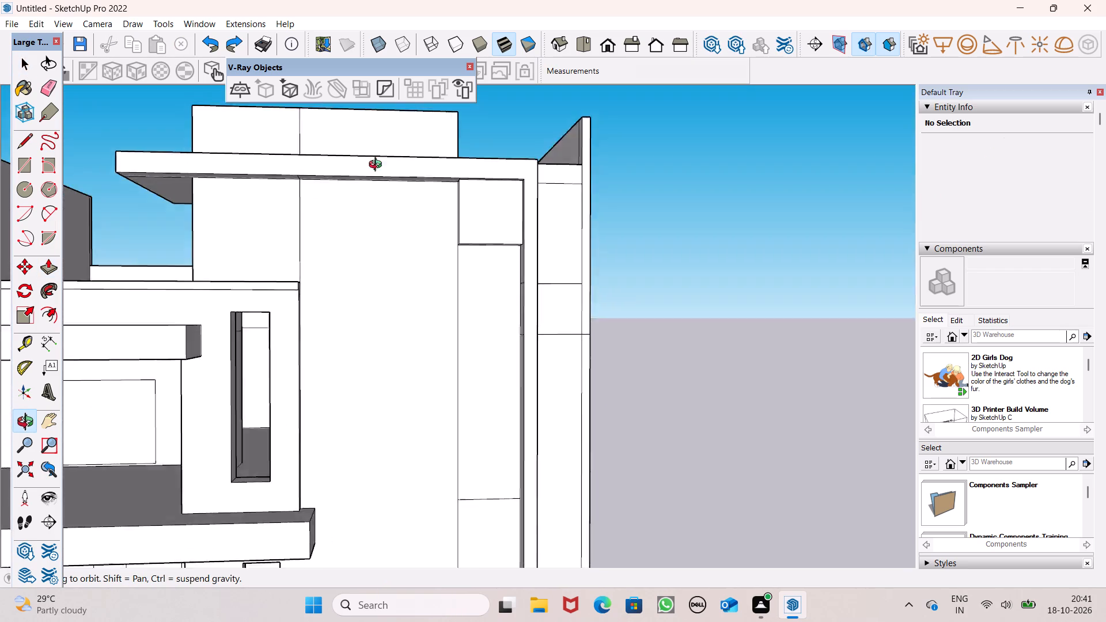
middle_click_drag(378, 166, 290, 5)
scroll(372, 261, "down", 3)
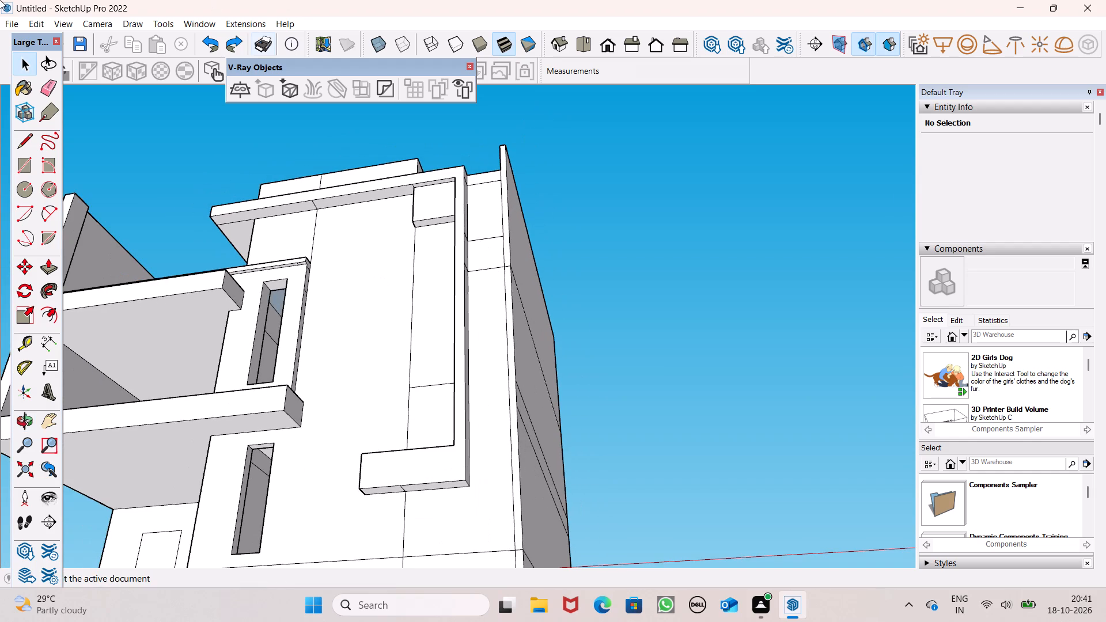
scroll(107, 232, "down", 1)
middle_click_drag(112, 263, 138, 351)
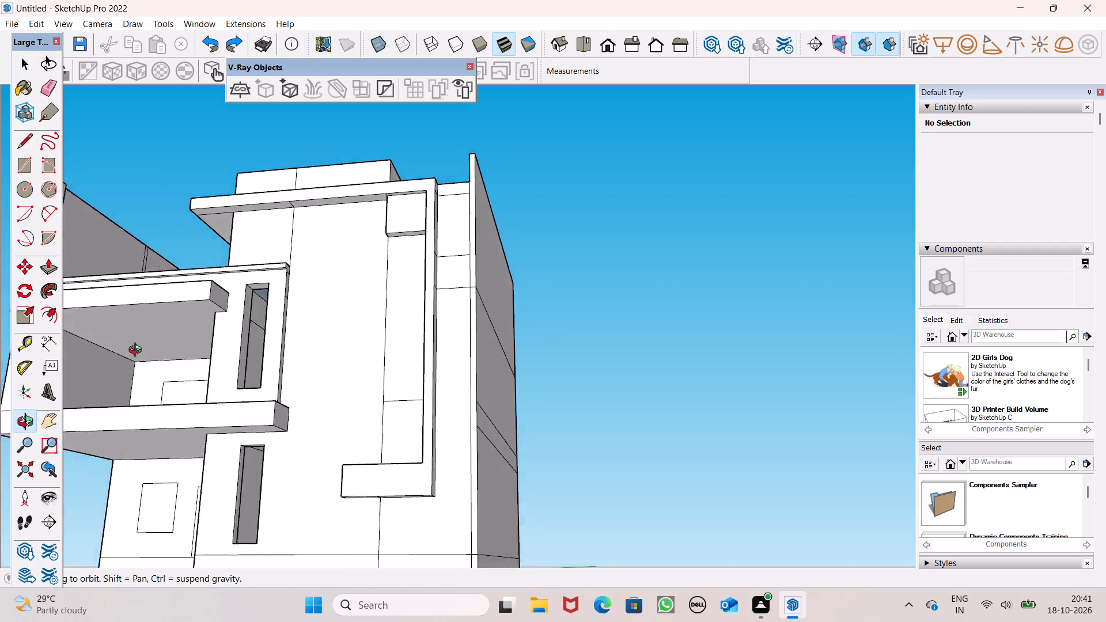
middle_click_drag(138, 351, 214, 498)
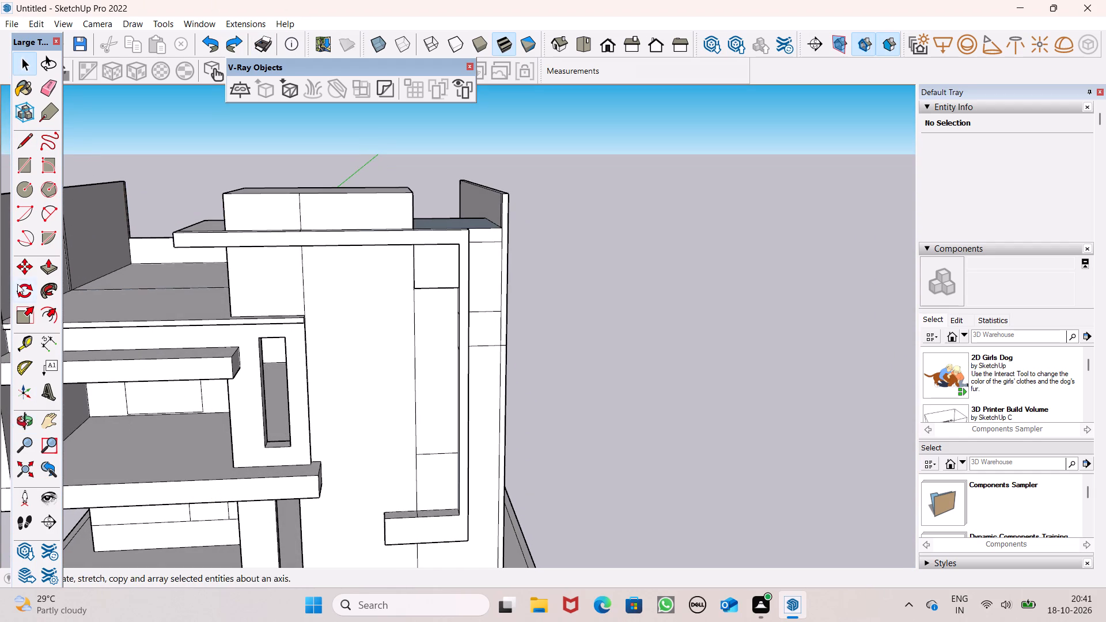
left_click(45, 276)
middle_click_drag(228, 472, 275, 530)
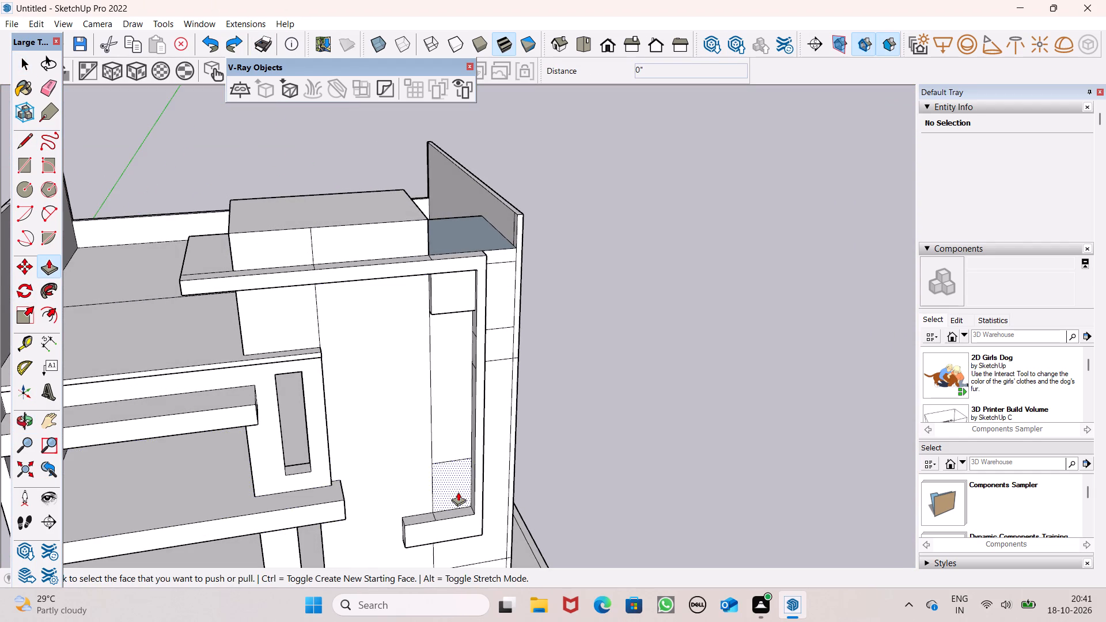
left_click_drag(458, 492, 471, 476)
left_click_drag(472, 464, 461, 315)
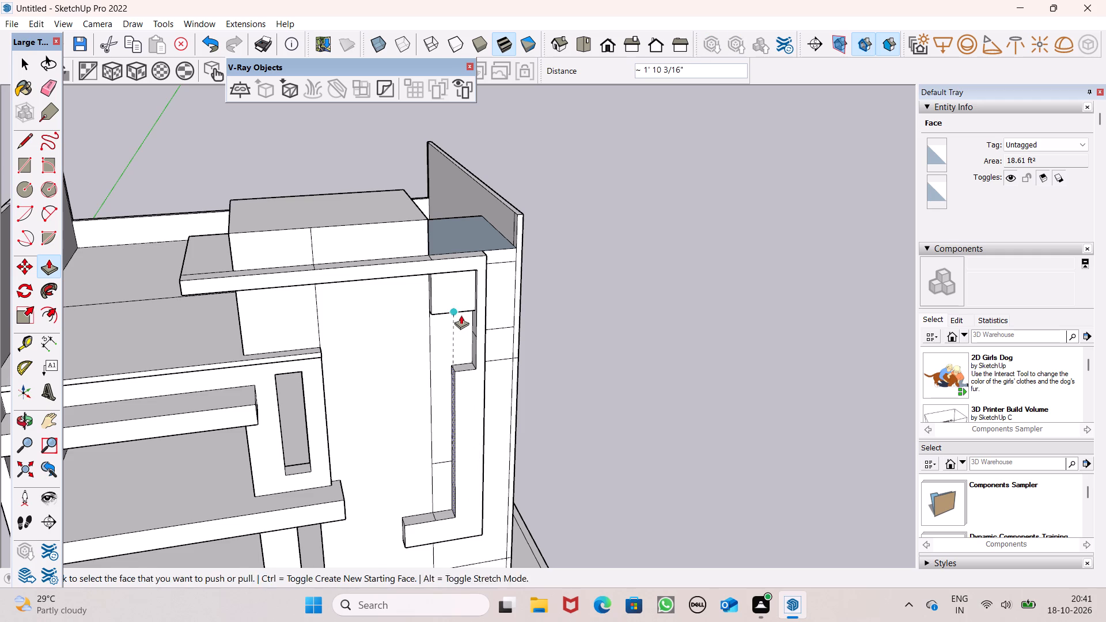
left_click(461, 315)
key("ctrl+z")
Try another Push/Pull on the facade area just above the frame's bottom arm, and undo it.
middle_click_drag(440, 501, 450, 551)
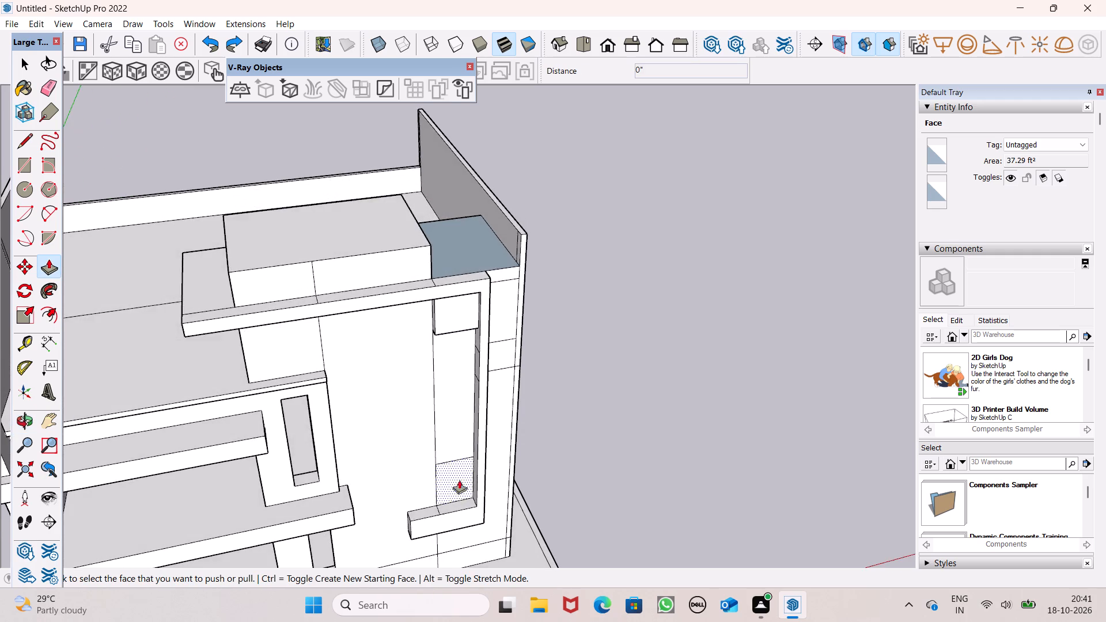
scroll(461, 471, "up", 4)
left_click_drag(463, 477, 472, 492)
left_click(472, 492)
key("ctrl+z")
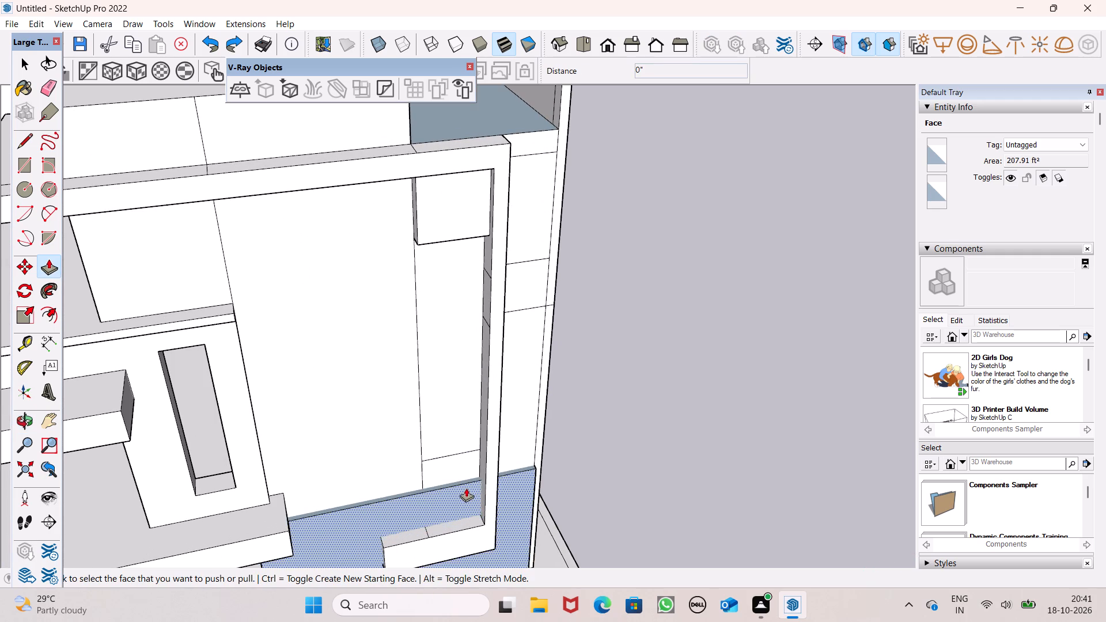
Pull the small panel above the frame's bottom arm outward, matching the depth of the small panel under the top band.
left_click(452, 486)
scroll(447, 422, "down", 3)
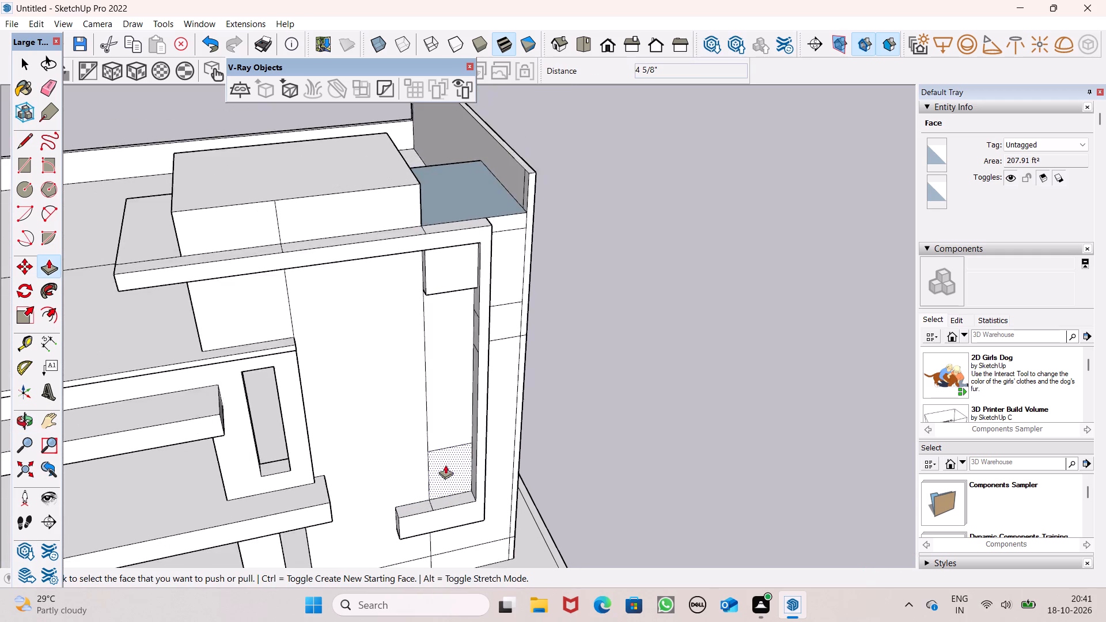
middle_click_drag(445, 465, 535, 215)
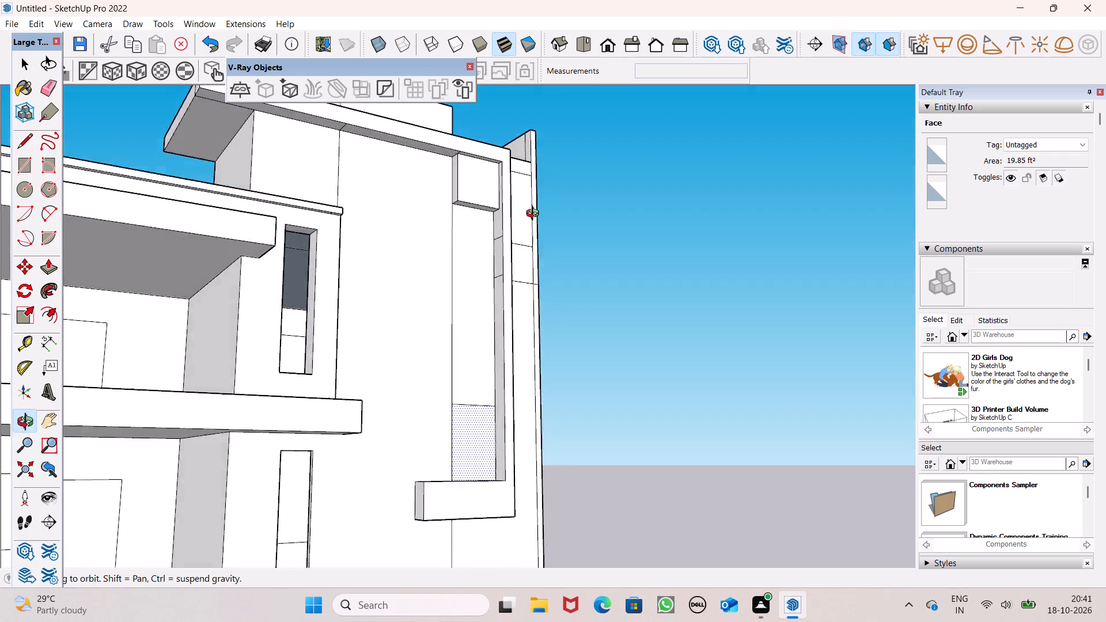
middle_click_drag(535, 215, 467, 392)
left_click_drag(456, 469, 473, 252)
left_click(473, 252)
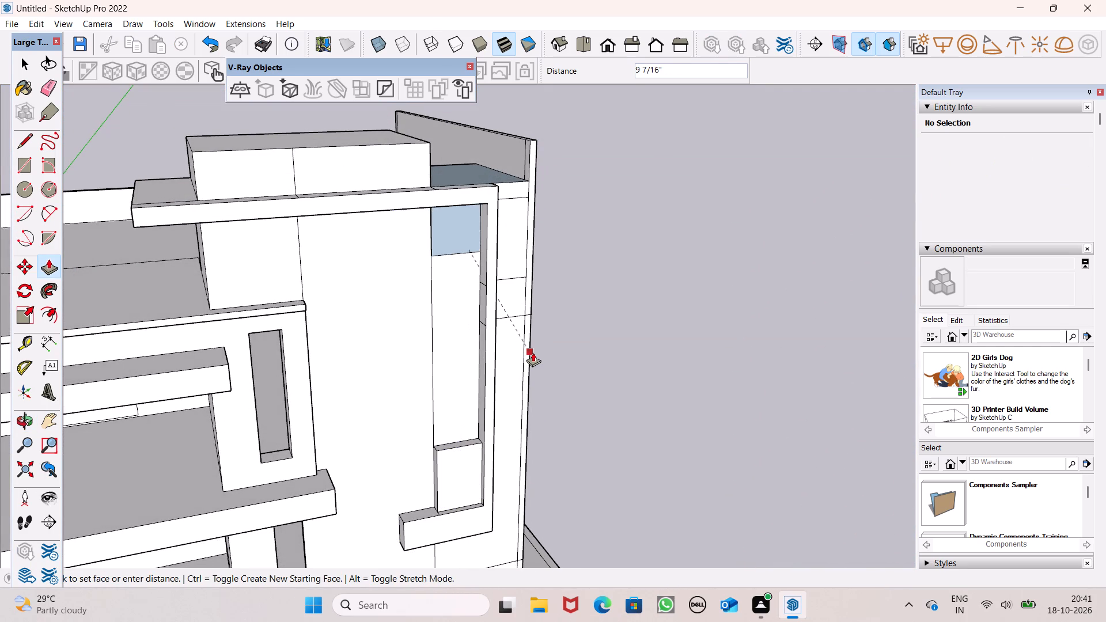
key("space")
Pull the tall middle panel between the two small projecting blocks outward about 5 1/2".
scroll(533, 356, "down", 1)
middle_click_drag(514, 396, 444, 79)
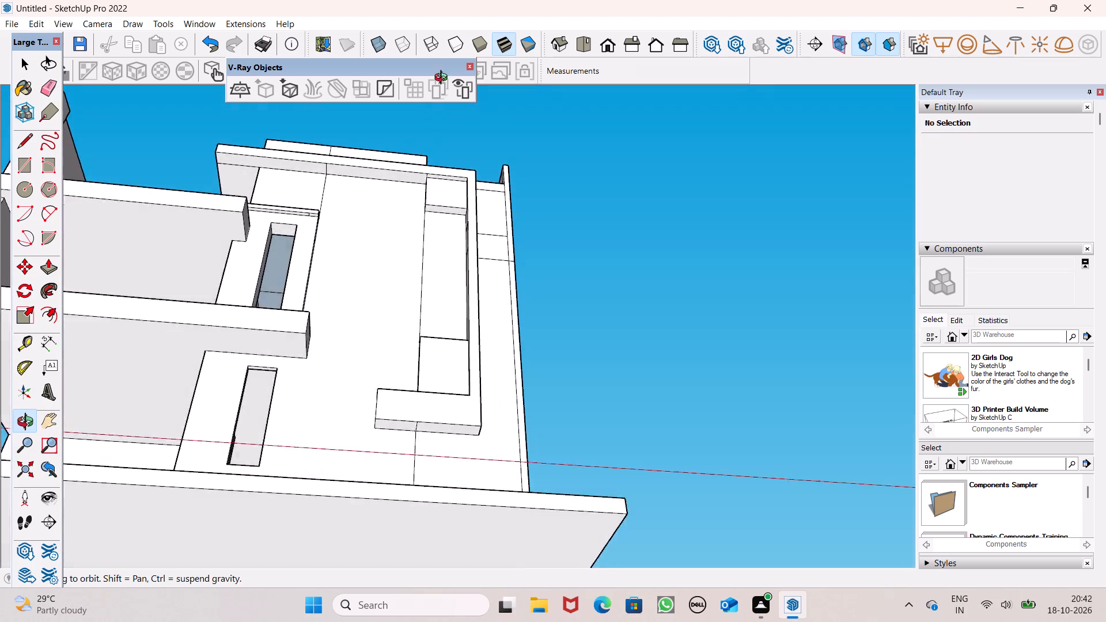
middle_click_drag(444, 79, 378, 496)
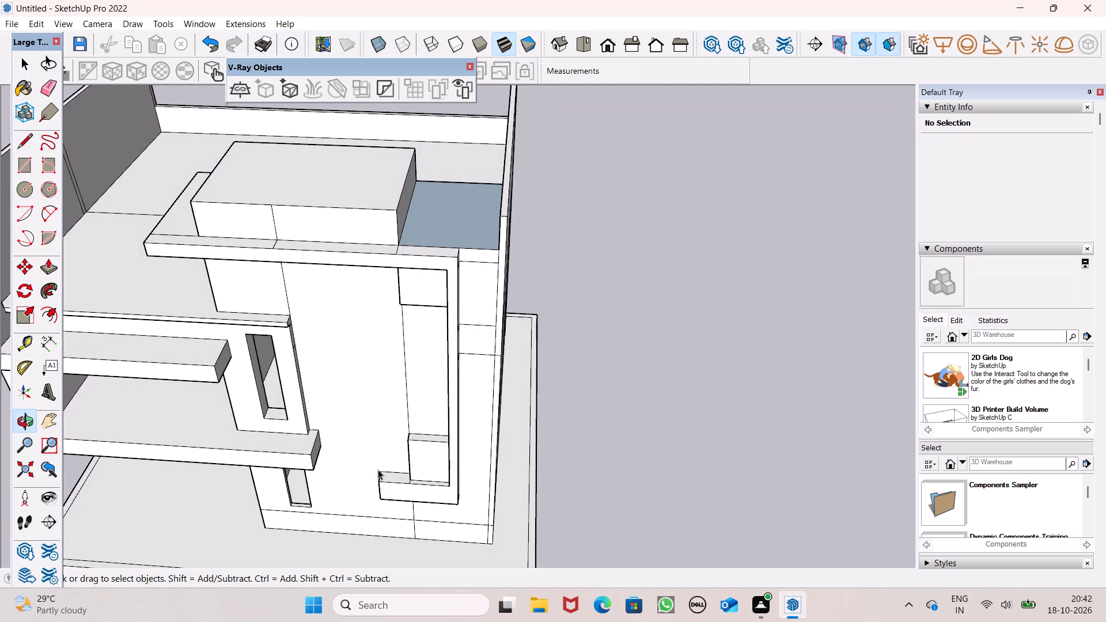
scroll(388, 423, "up", 6)
left_click(53, 268)
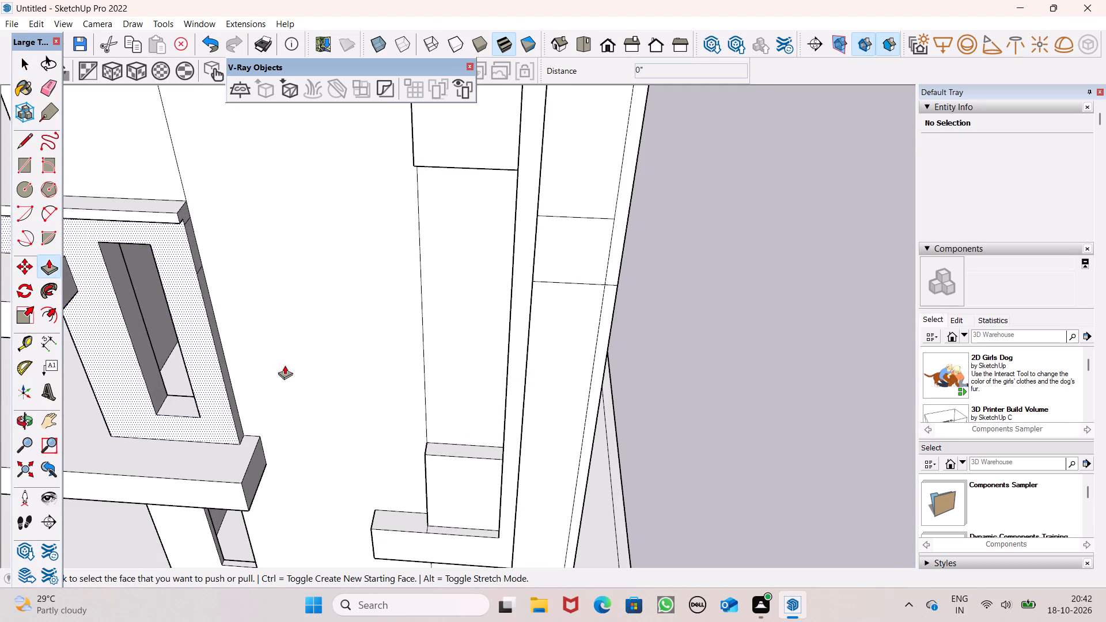
scroll(285, 367, "down", 1)
middle_click_drag(310, 416, 328, 447)
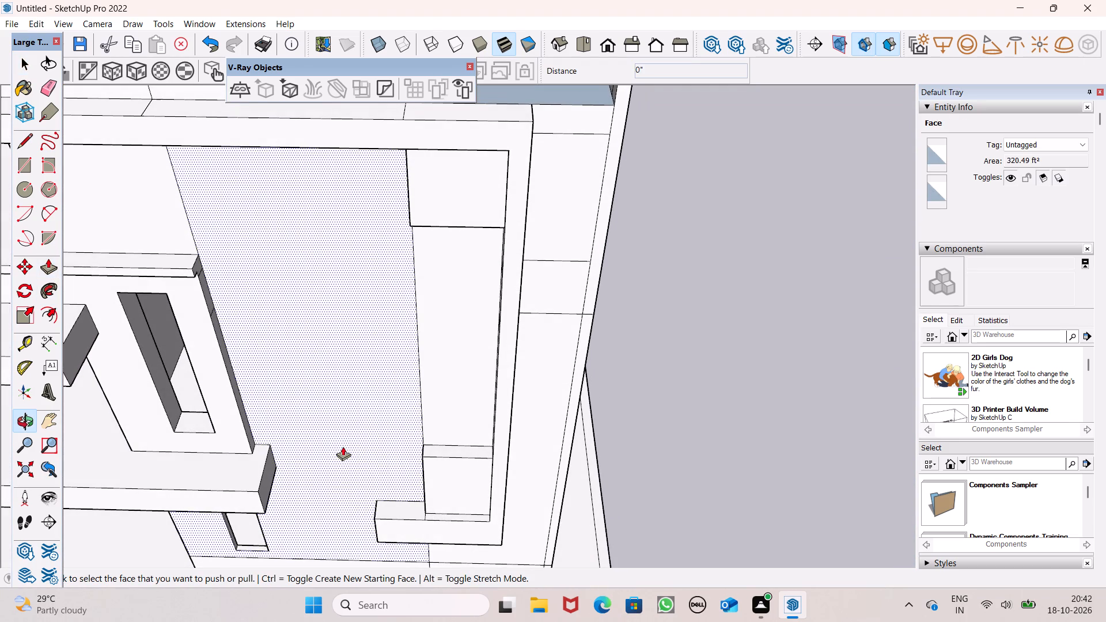
scroll(377, 456, "up", 3)
left_click_drag(478, 420, 480, 413)
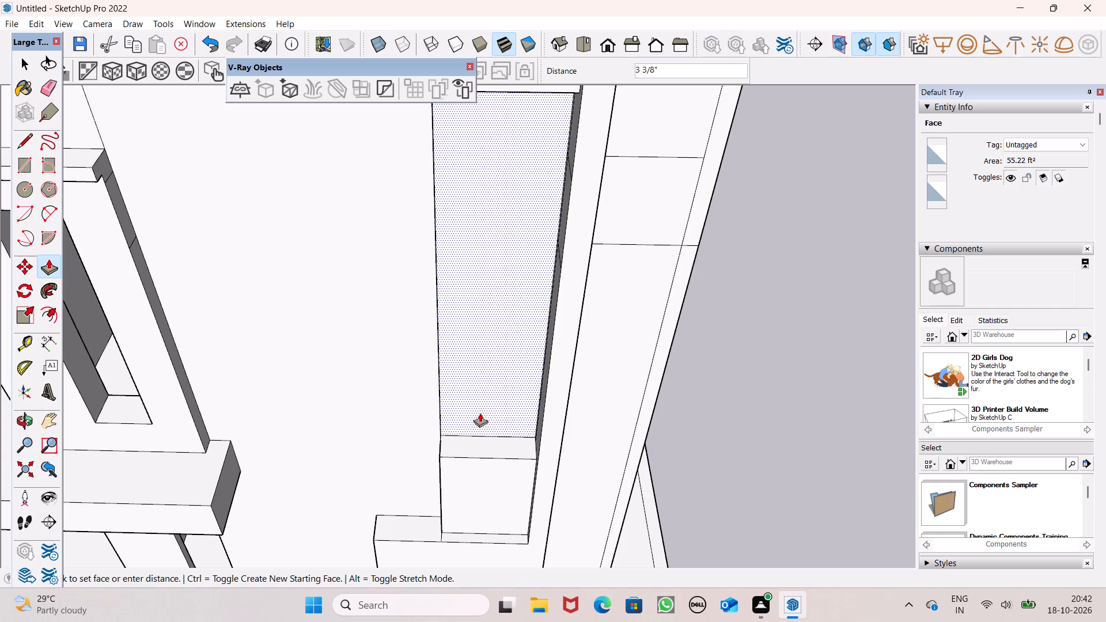
left_click_drag(480, 413, 482, 411)
scroll(454, 445, "down", 3)
middle_click_drag(441, 446, 337, 387)
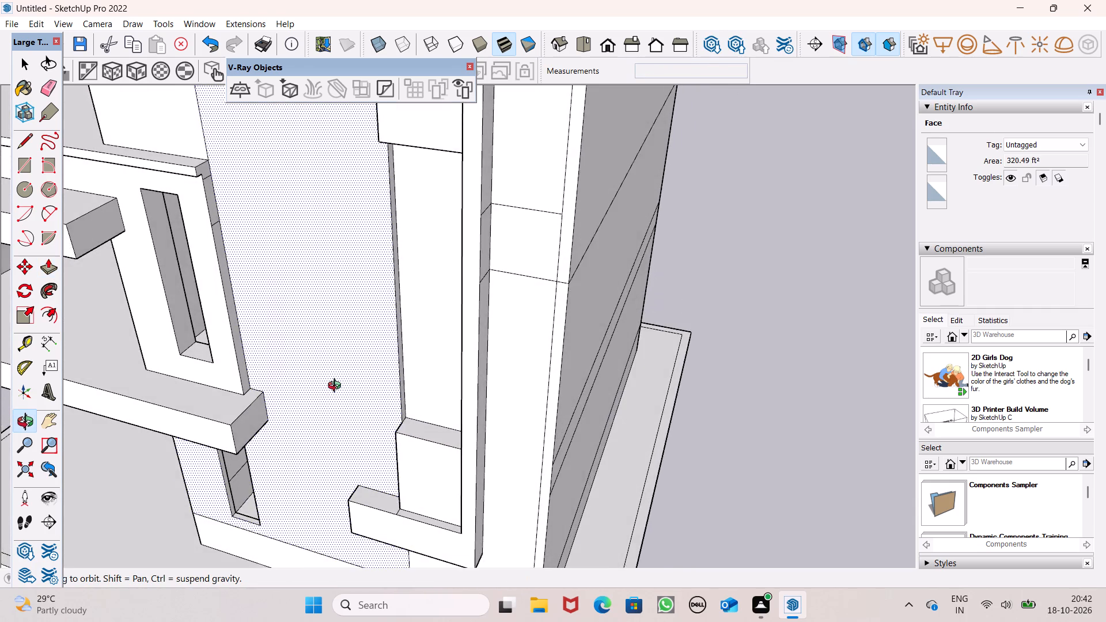
middle_click_drag(337, 387, 385, 350)
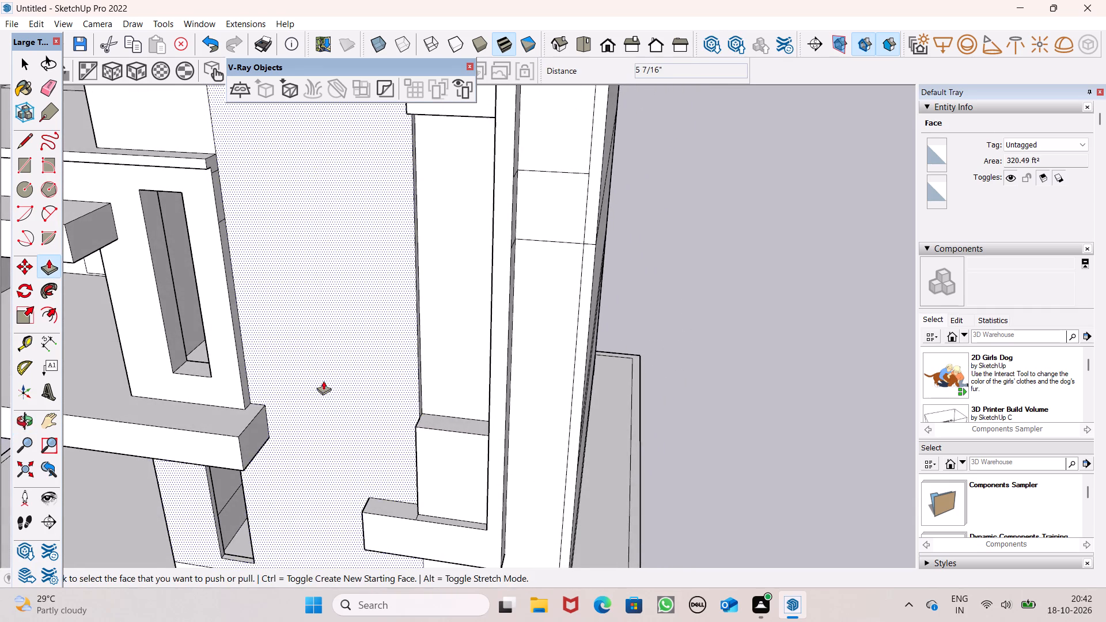
key("space")
Draw a short line along the inner top edge of the upper narrow window opening to close it with a face.
scroll(323, 380, "down", 3)
middle_click_drag(325, 361, 428, 287)
scroll(414, 312, "down", 3)
scroll(315, 295, "down", 3)
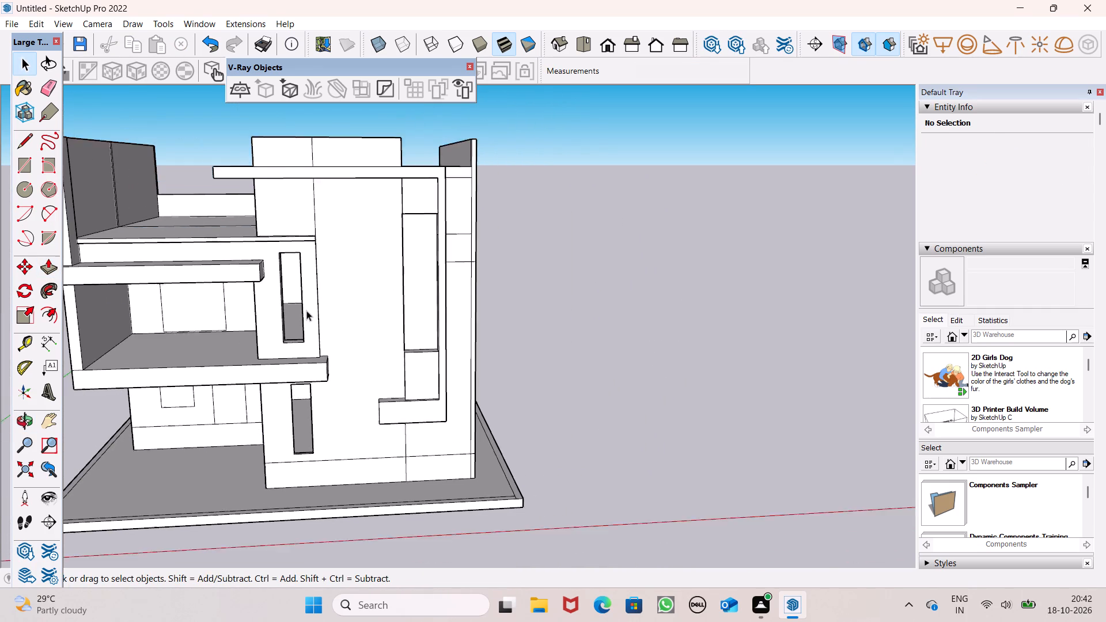
scroll(306, 310, "down", 1)
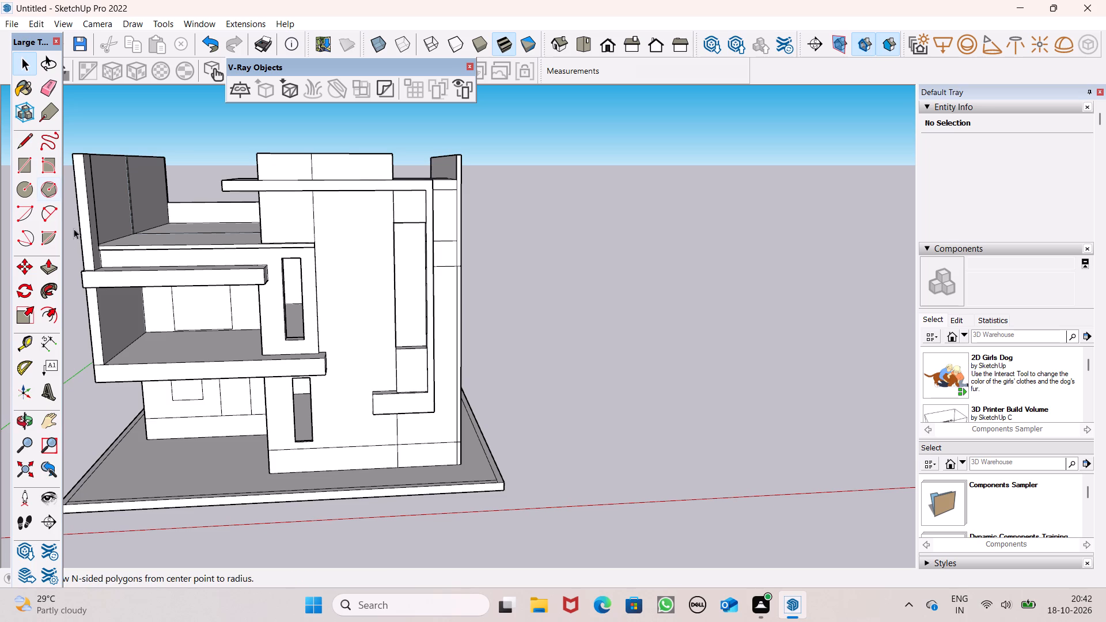
scroll(307, 310, "up", 5)
middle_click_drag(307, 322, 308, 337)
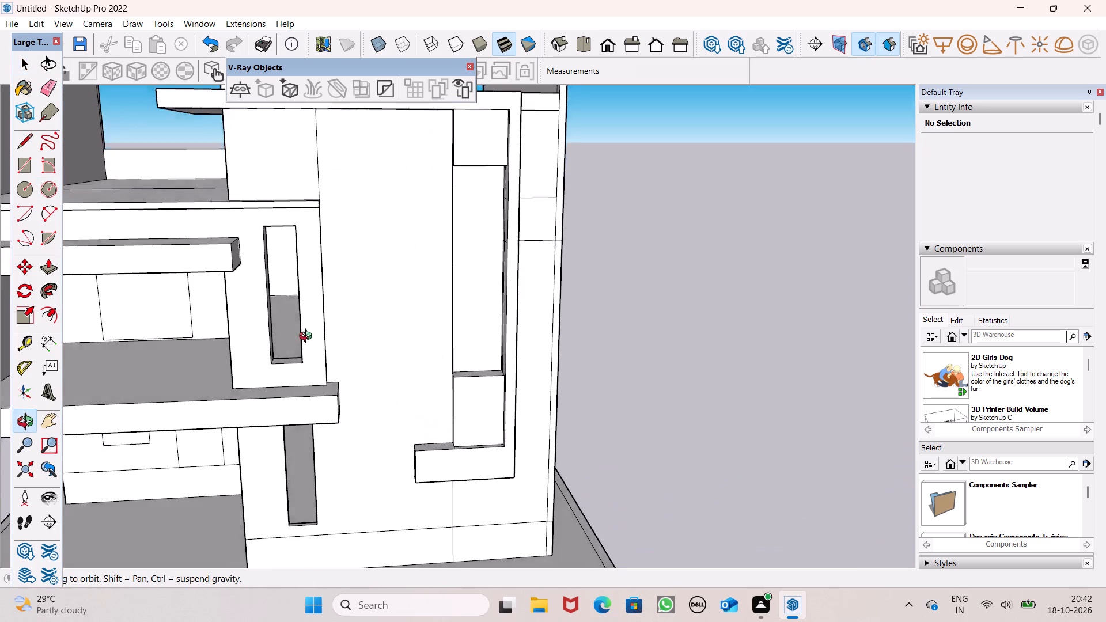
middle_click_drag(308, 337, 273, 380)
scroll(314, 365, "up", 1)
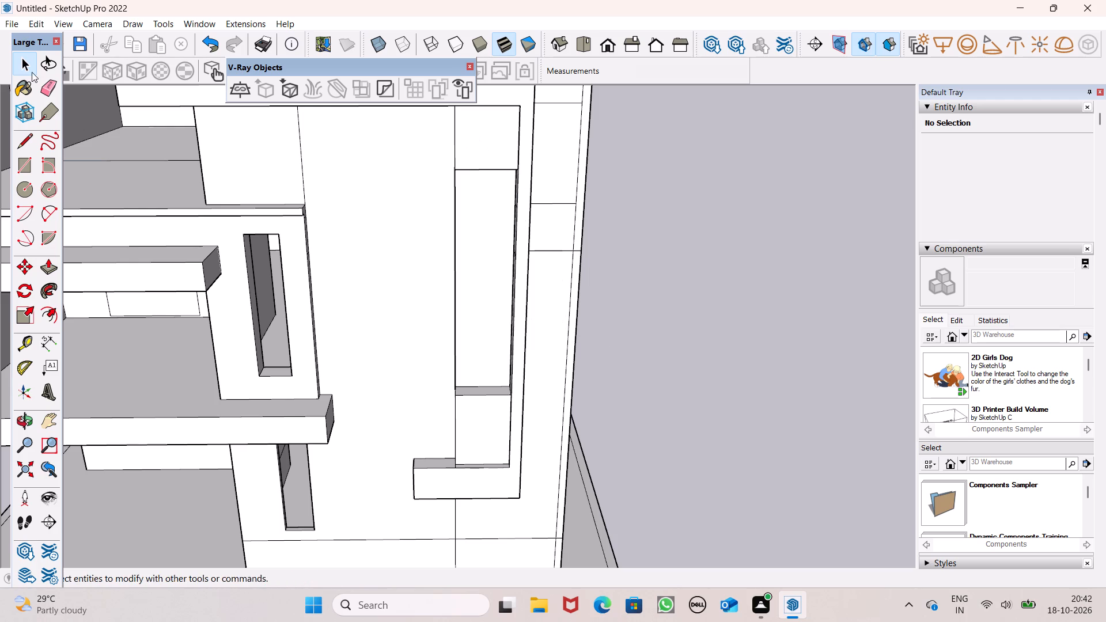
left_click(33, 142)
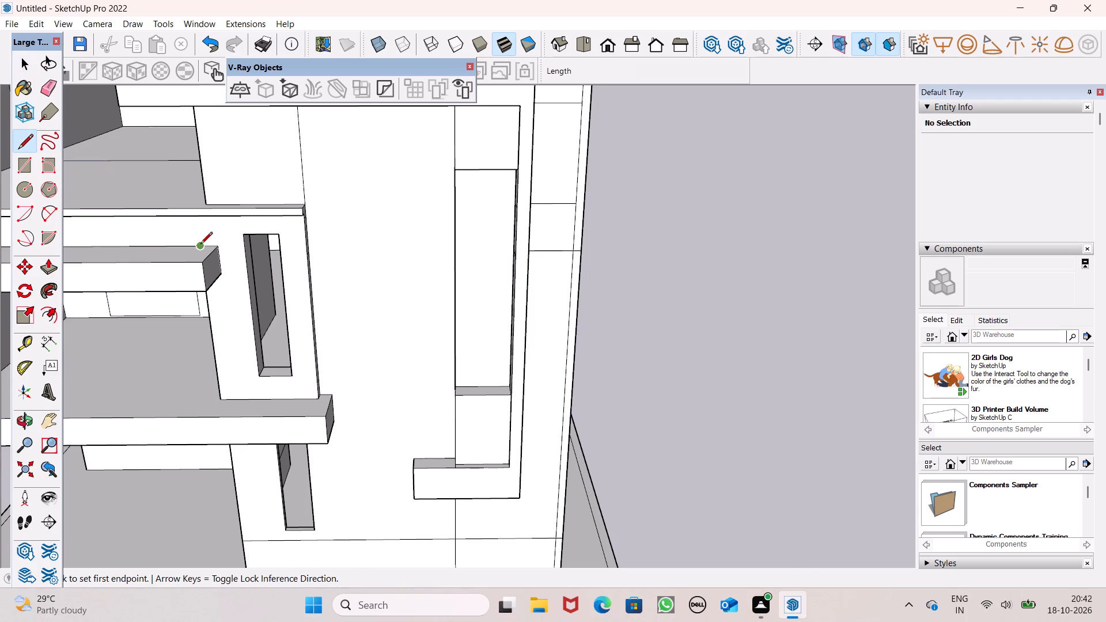
scroll(218, 252, "up", 6)
middle_click_drag(270, 233, 260, 135)
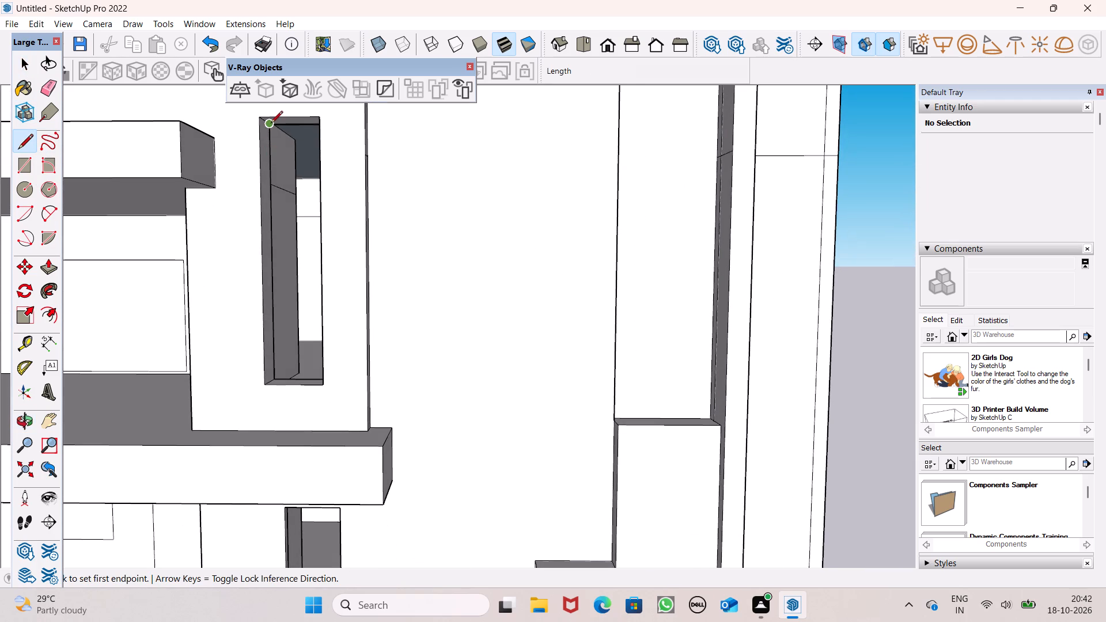
left_click(270, 124)
left_click(283, 125)
Draw a line about 1 5/8" long along the inner top edge of the lower narrow window opening to close it with a face.
scroll(309, 193, "down", 2)
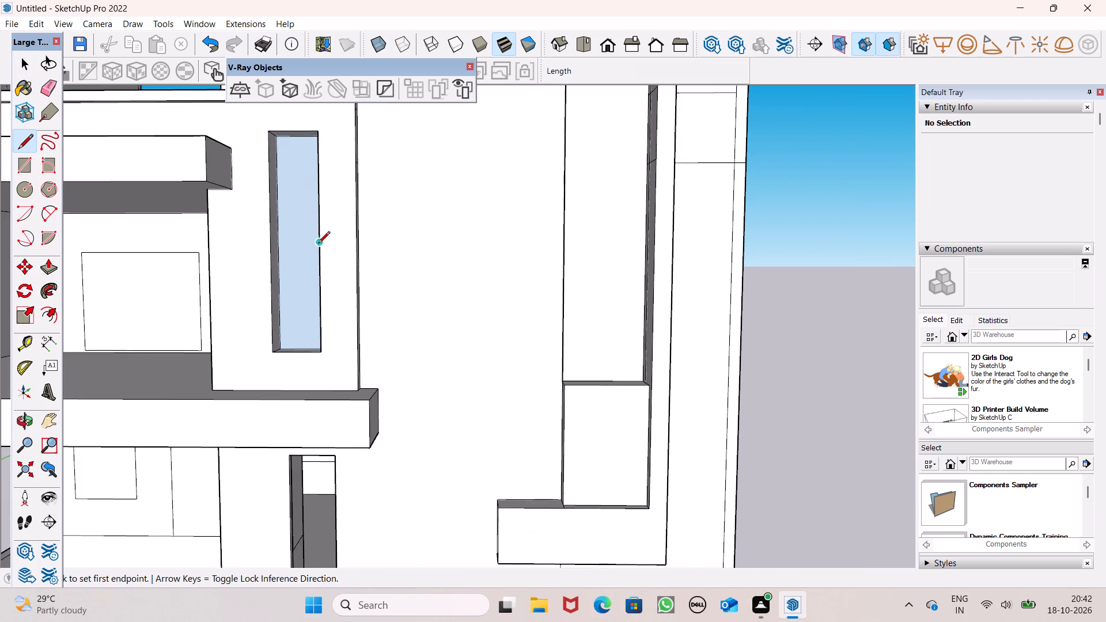
middle_click_drag(321, 245, 330, 339)
scroll(353, 180, "down", 4)
middle_click_drag(336, 390, 331, 305)
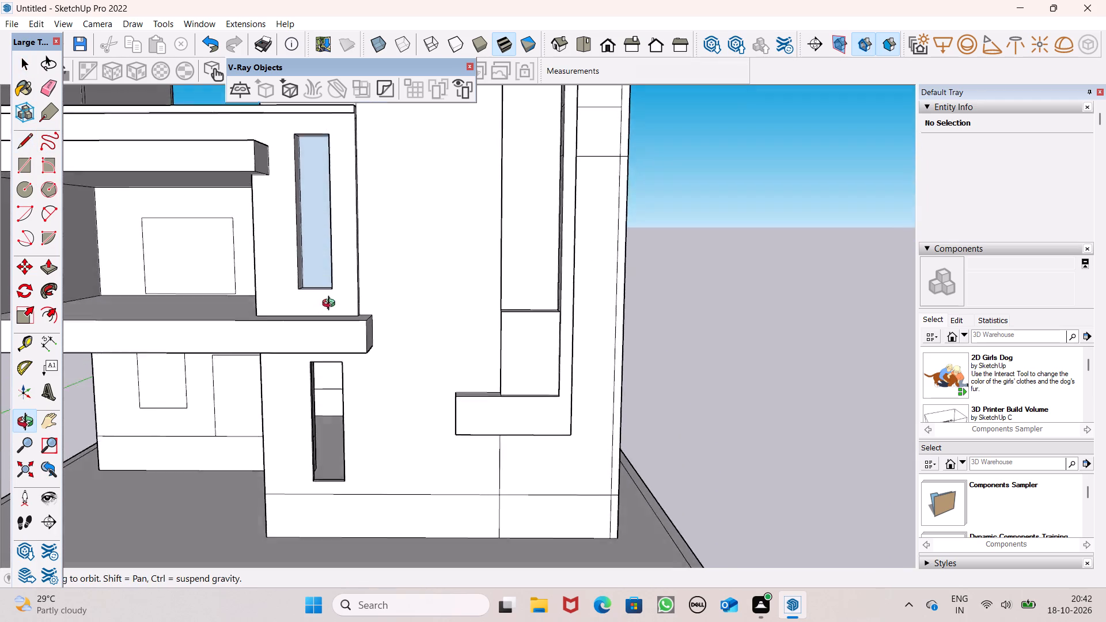
middle_click_drag(331, 305, 332, 299)
scroll(332, 299, "up", 1)
scroll(308, 424, "up", 3)
middle_click_drag(312, 405, 316, 328)
scroll(316, 328, "up", 7)
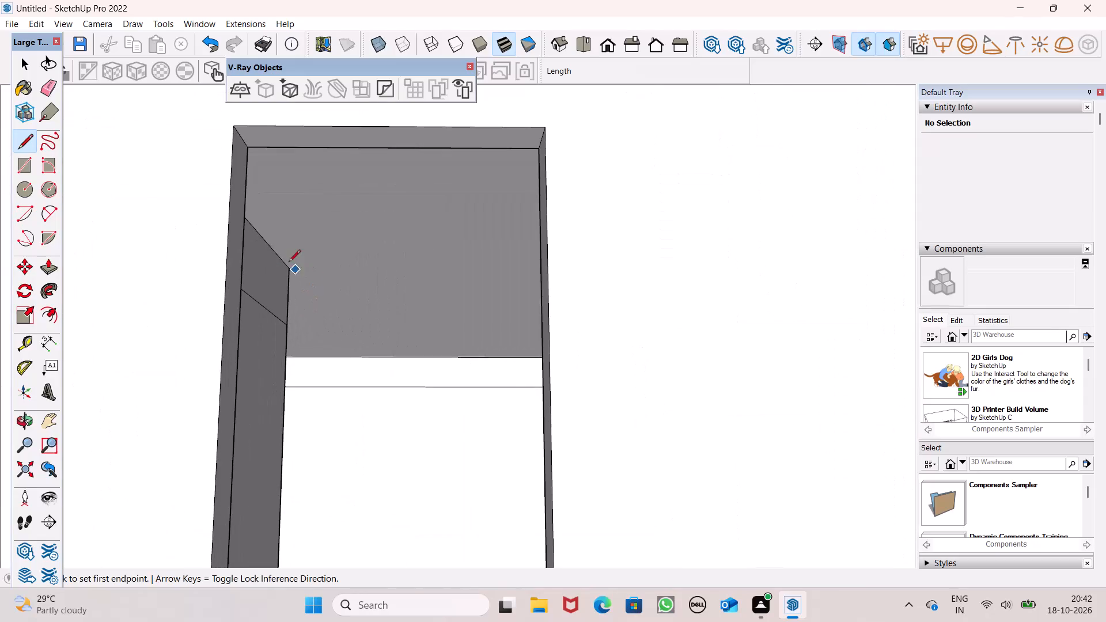
left_click(252, 146)
left_click(267, 150)
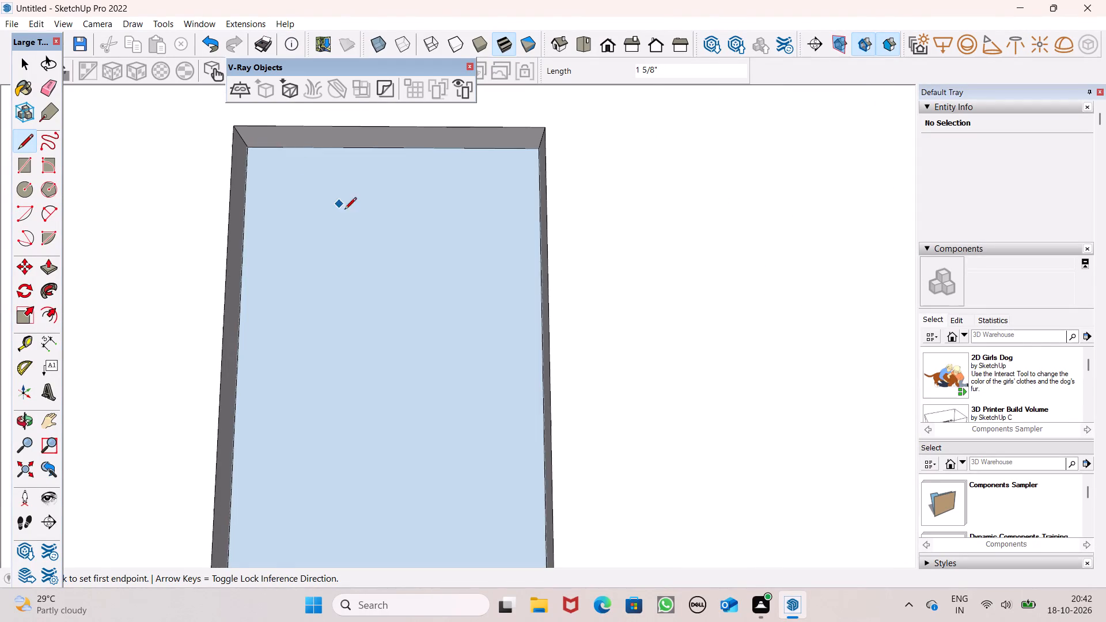
Pull the new face in the upper narrow window opening outward about 5", leaving a shallow recess.
scroll(358, 264, "down", 12)
middle_click_drag(404, 350, 434, 537)
scroll(434, 295, "down", 9)
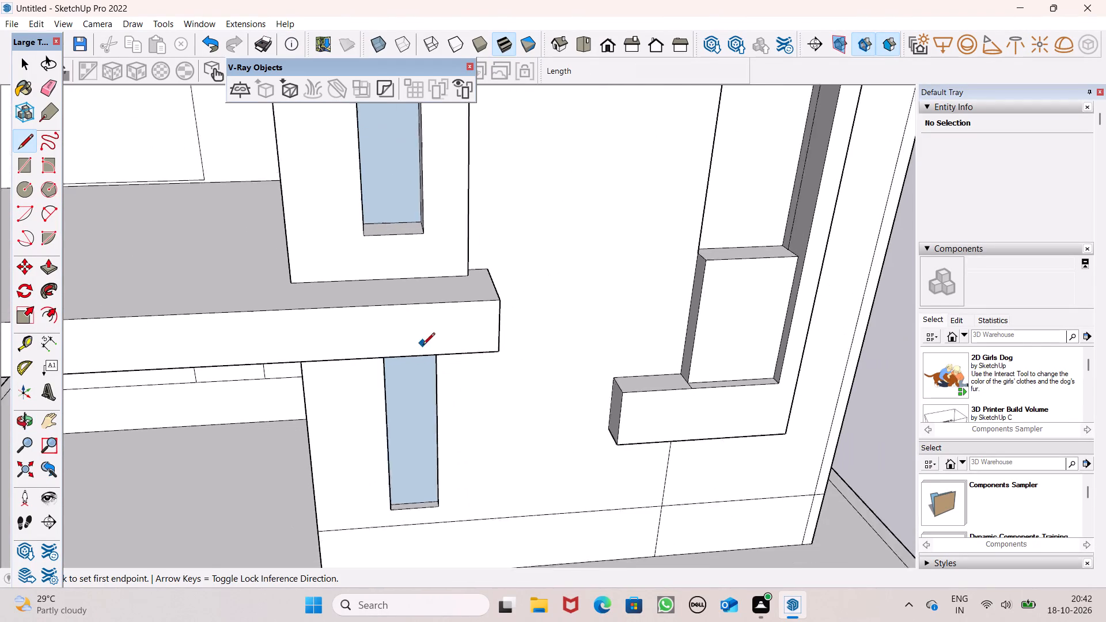
scroll(423, 346, "down", 2)
scroll(378, 387, "down", 4)
scroll(411, 149, "up", 4)
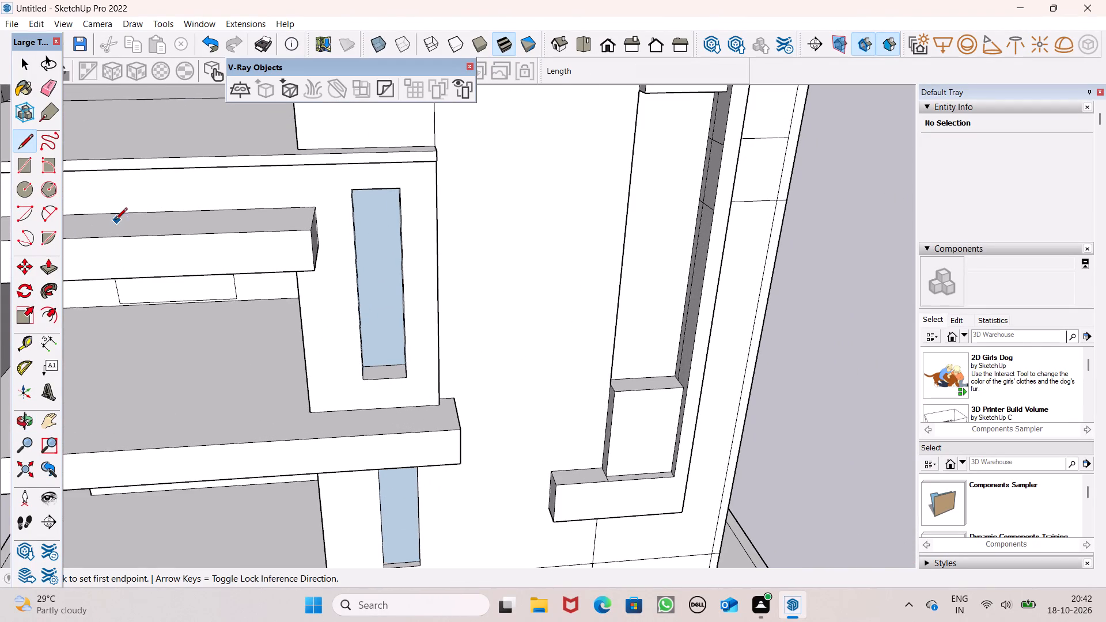
left_click(48, 267)
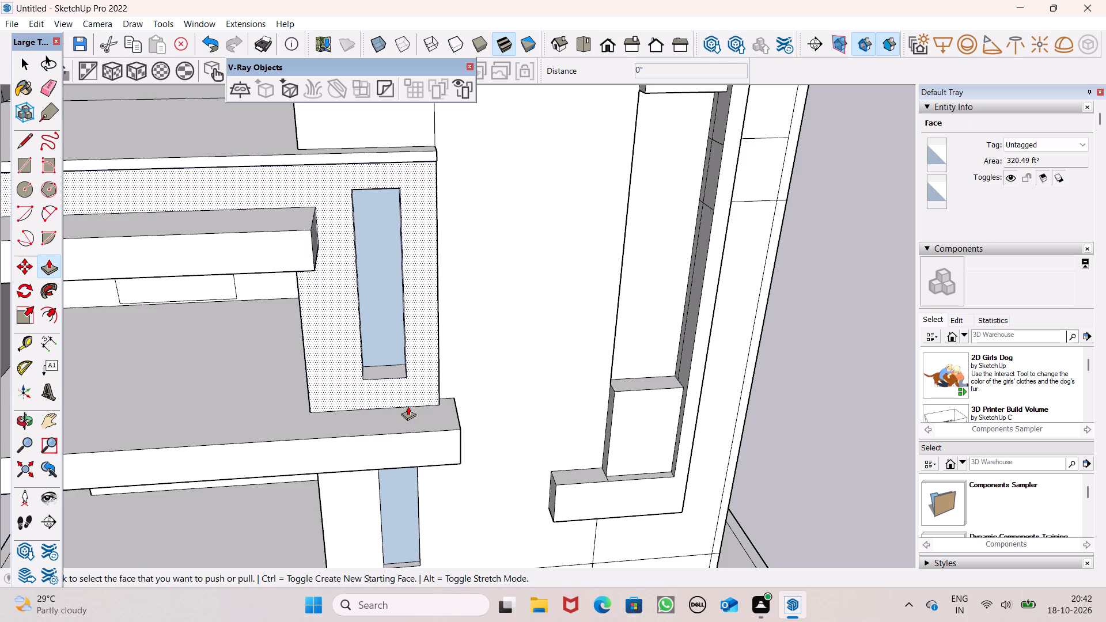
middle_click_drag(425, 430, 406, 433)
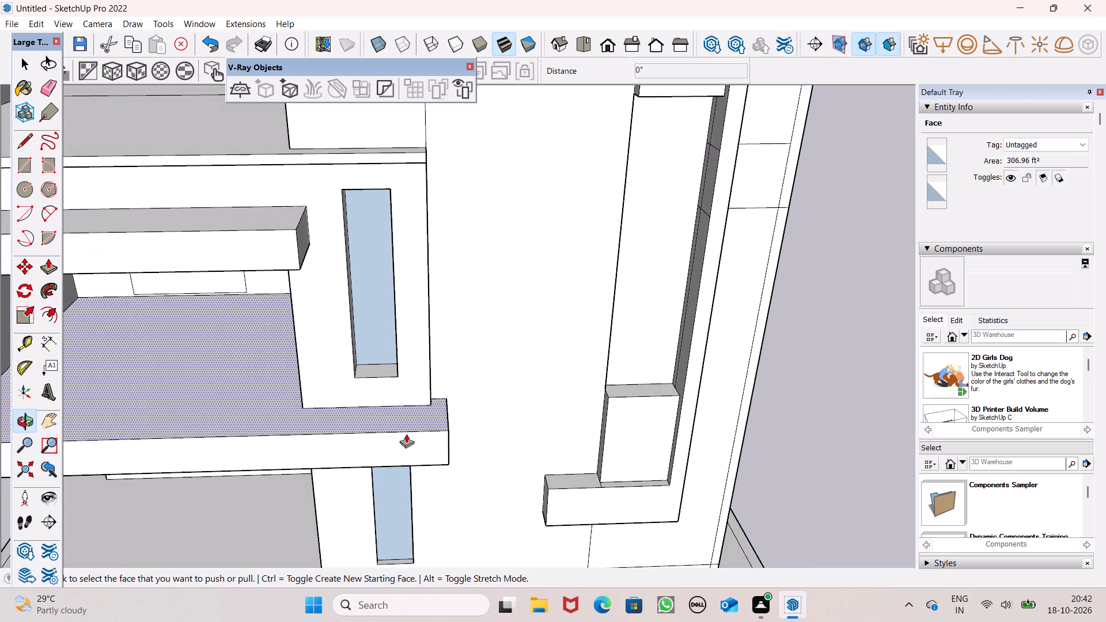
scroll(333, 320, "up", 4)
scroll(371, 358, "up", 3)
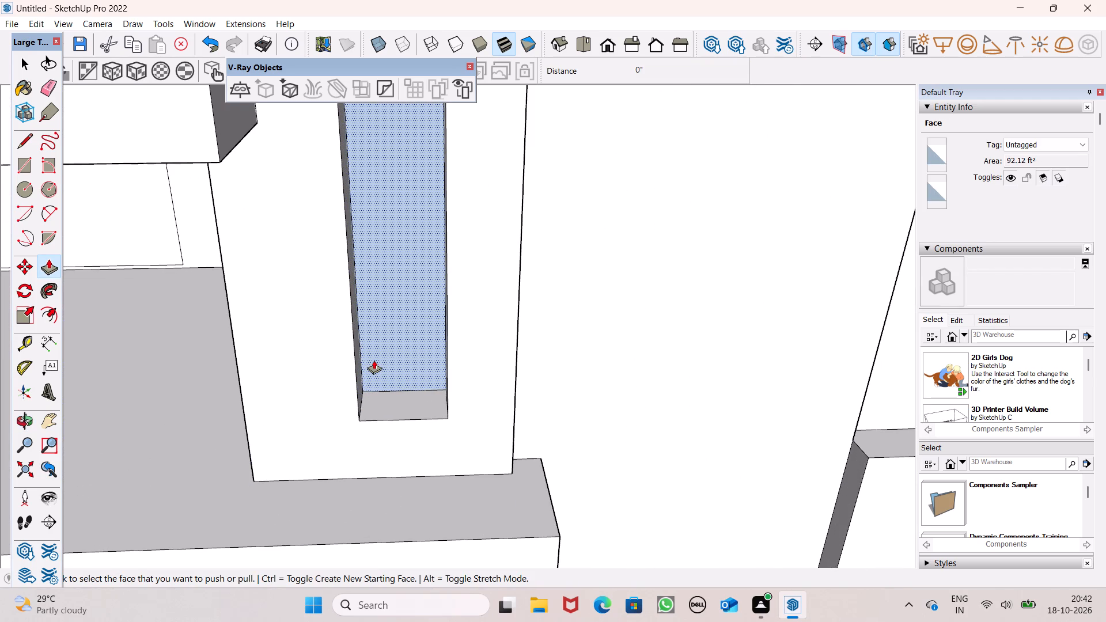
left_click_drag(374, 360, 377, 369)
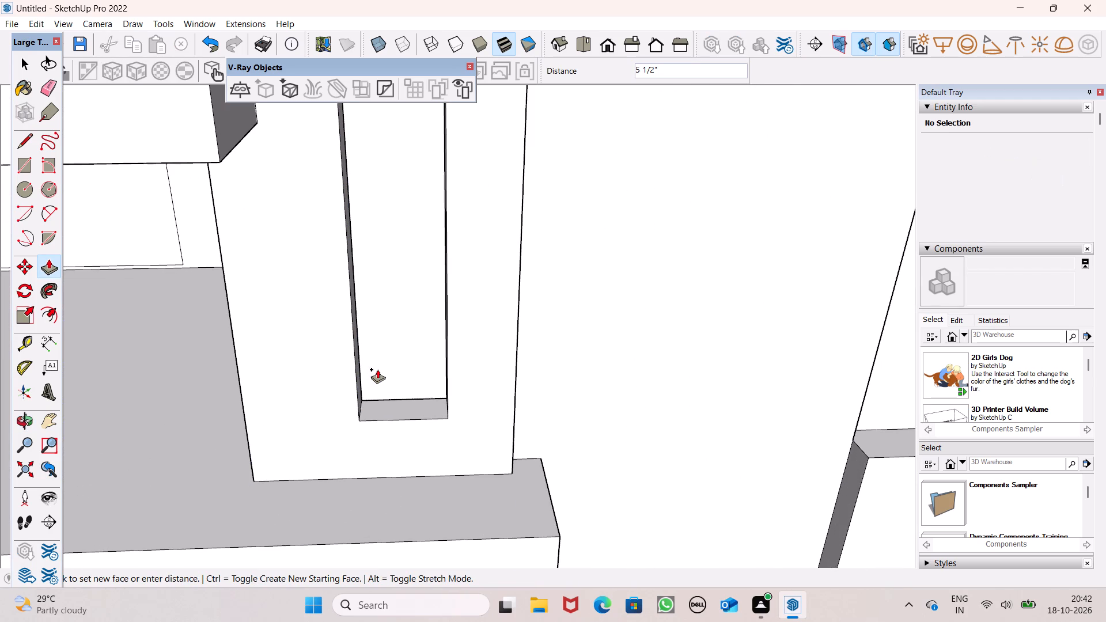
left_click_drag(377, 369, 378, 367)
scroll(308, 320, "down", 10)
middle_click_drag(329, 344, 316, 249)
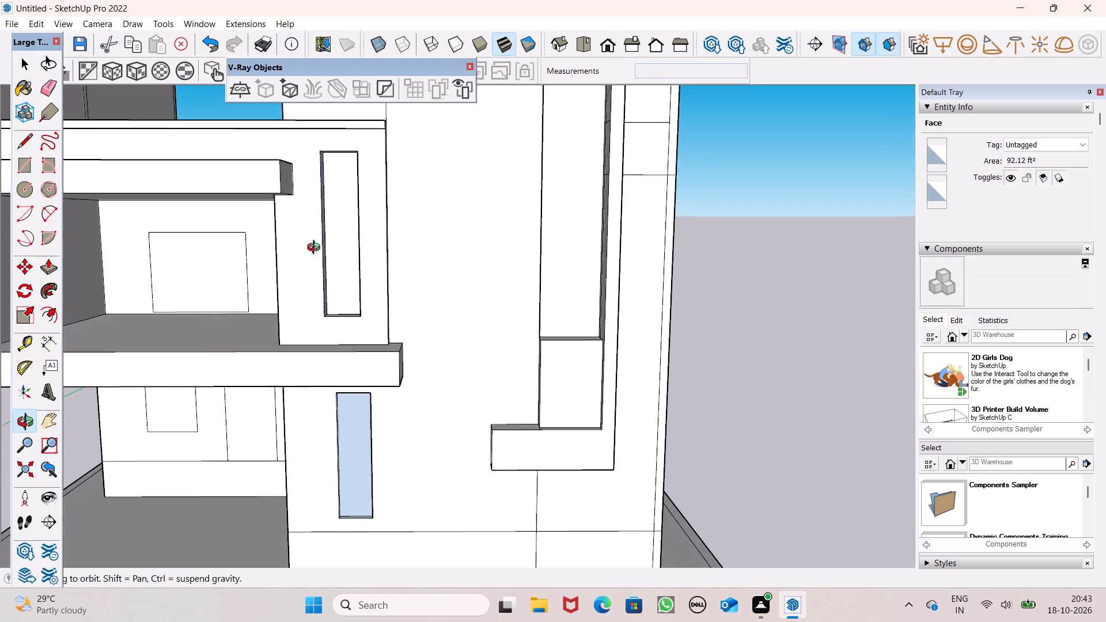
Pull the new face in the lower narrow window opening outward about 4 7/8", leaving a shallow recess.
middle_click_drag(316, 249, 311, 218)
middle_click_drag(306, 216, 297, 213)
middle_click(297, 213)
scroll(333, 486, "up", 5)
scroll(362, 450, "down", 3)
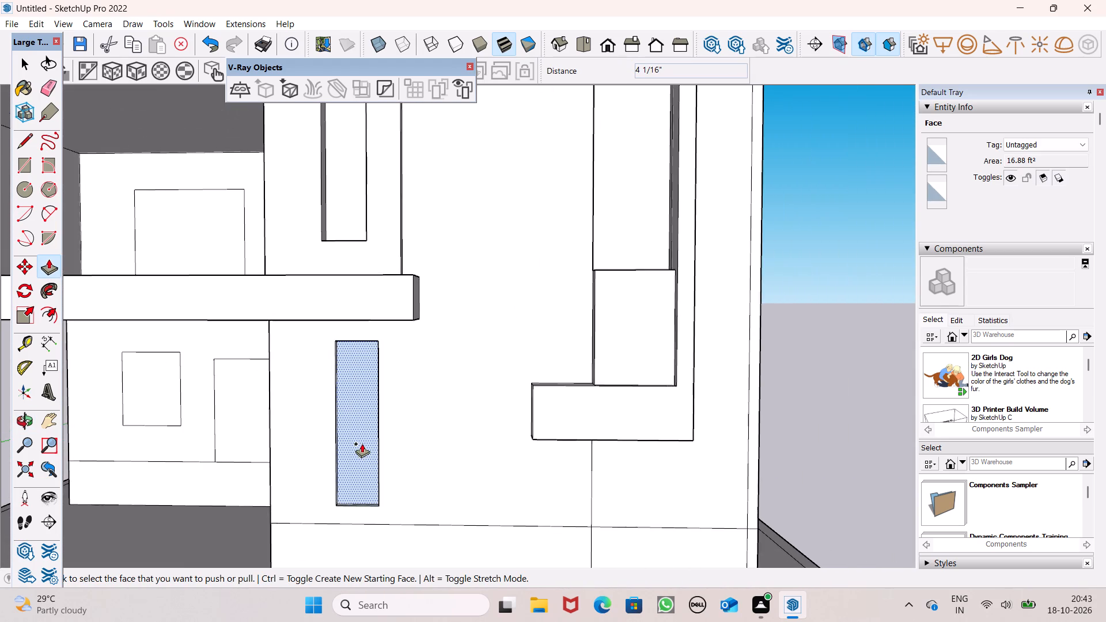
middle_click_drag(362, 469, 374, 491)
scroll(372, 499, "up", 3)
left_click(369, 490)
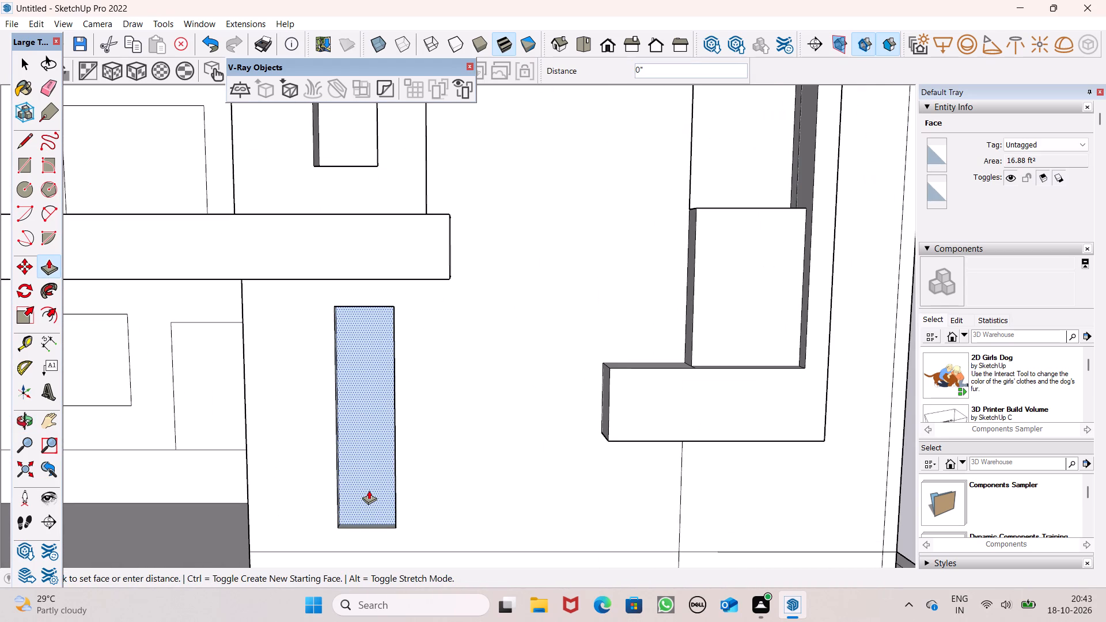
middle_click_drag(374, 521, 385, 551)
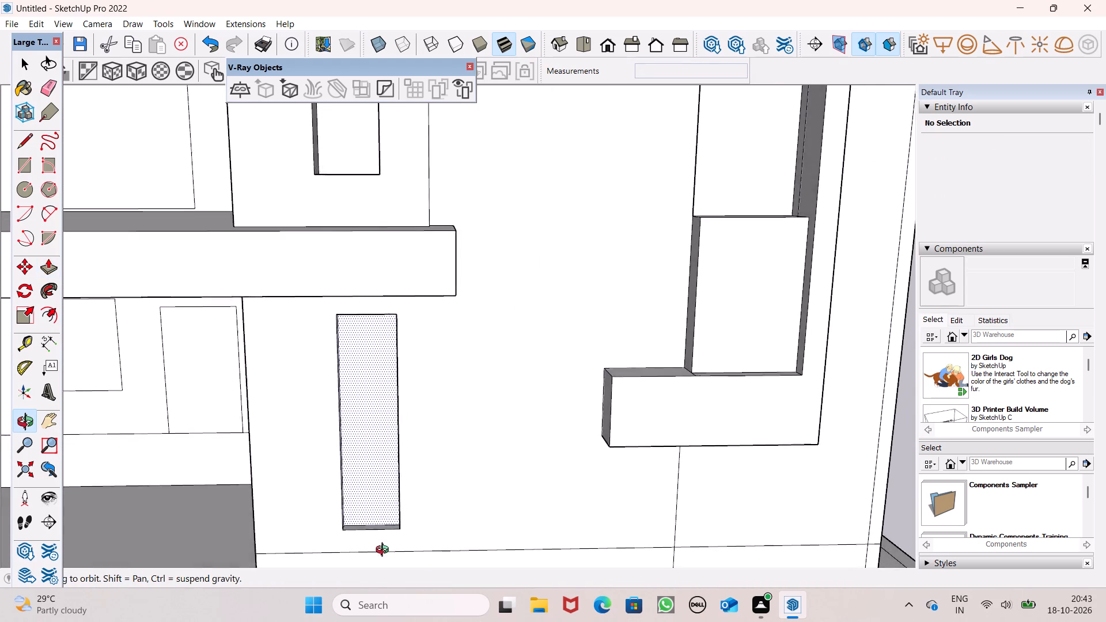
middle_click_drag(385, 551, 387, 564)
scroll(395, 518, "up", 5)
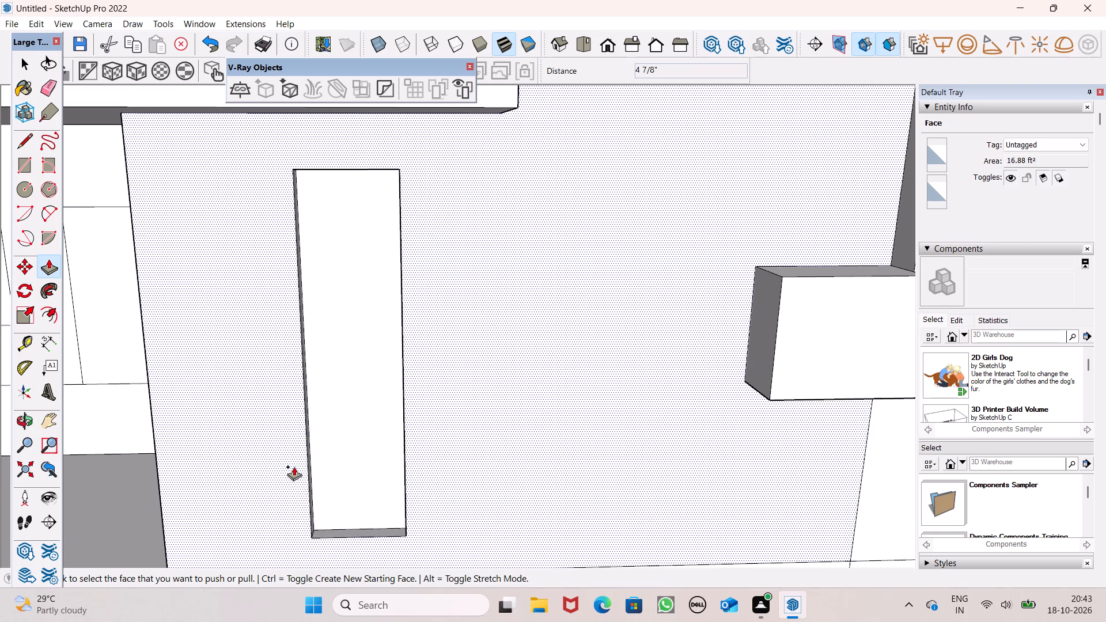
scroll(296, 491, "down", 11)
scroll(350, 471, "down", 5)
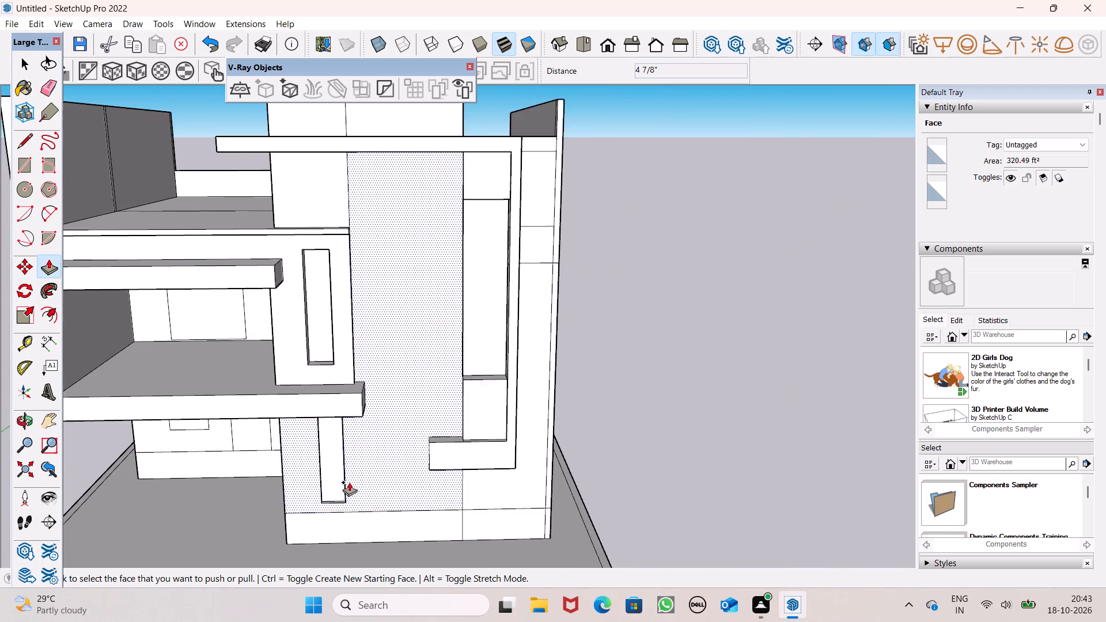
key("space")
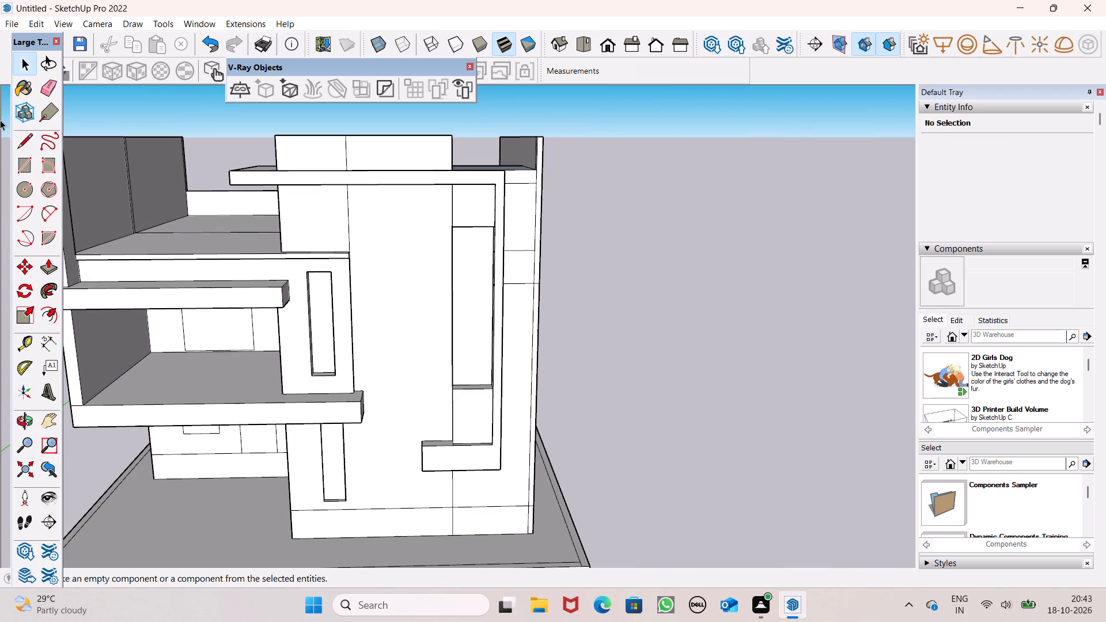
Draw a thin horizontal rectangle about 1 3/8" by 2' 1 13/16" across the upper part of the upper narrow window recess.
left_click(30, 170)
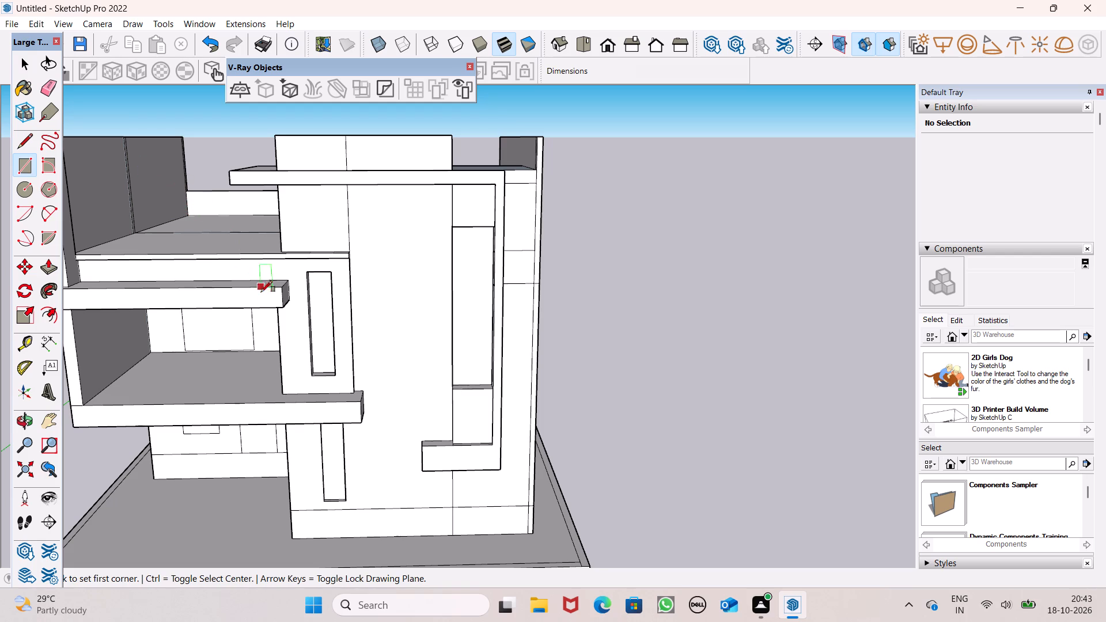
middle_click_drag(263, 294, 268, 236)
scroll(236, 271, "up", 7)
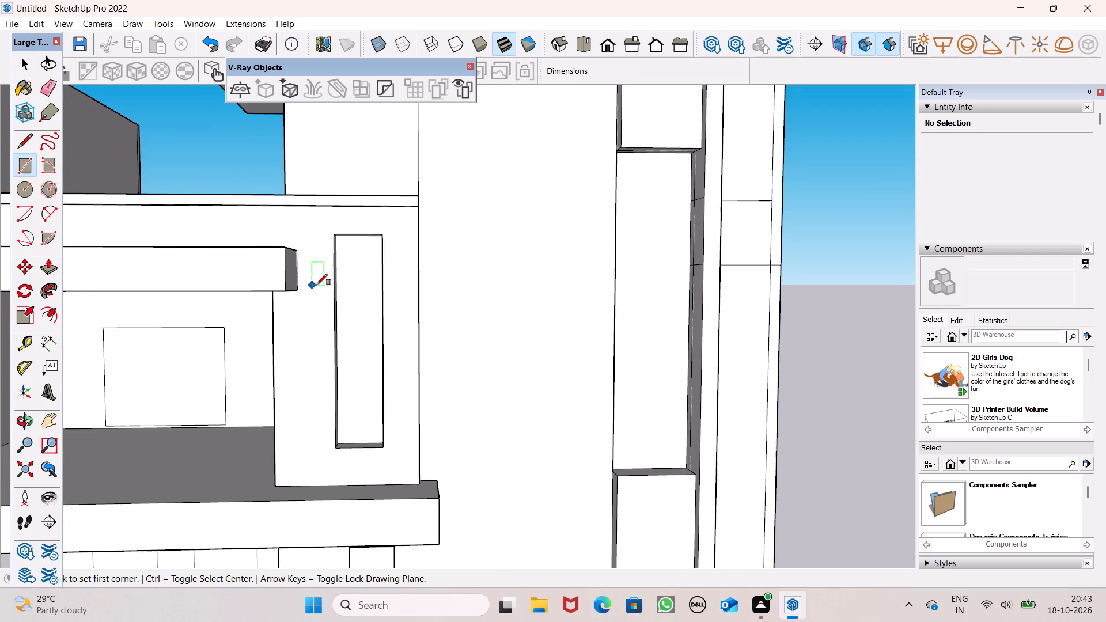
scroll(342, 280, "up", 13)
scroll(349, 161, "down", 3)
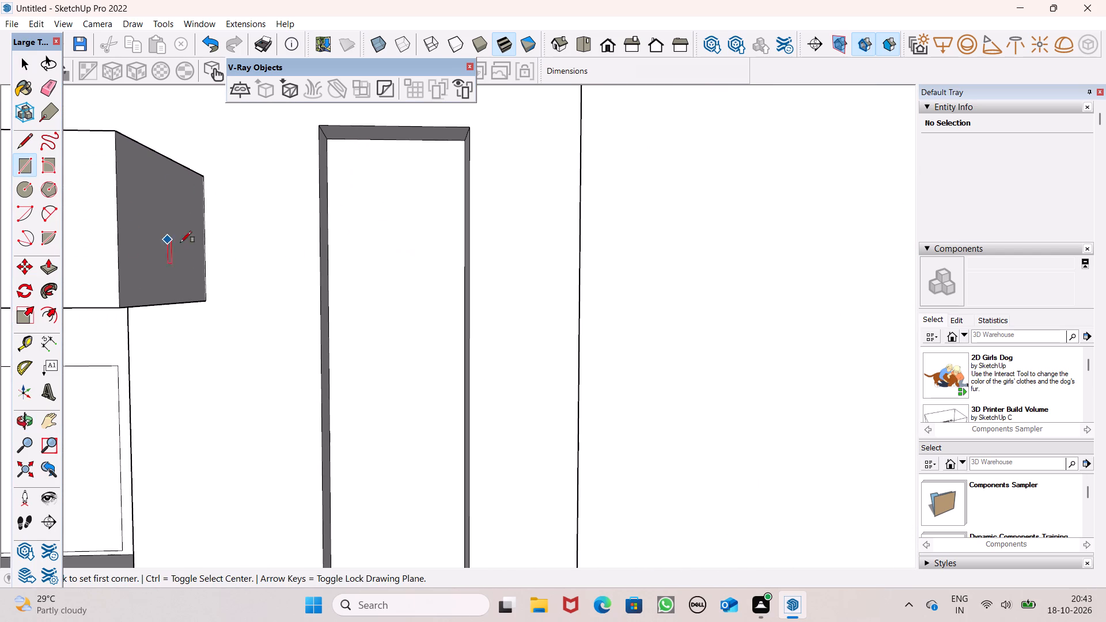
left_click(330, 273)
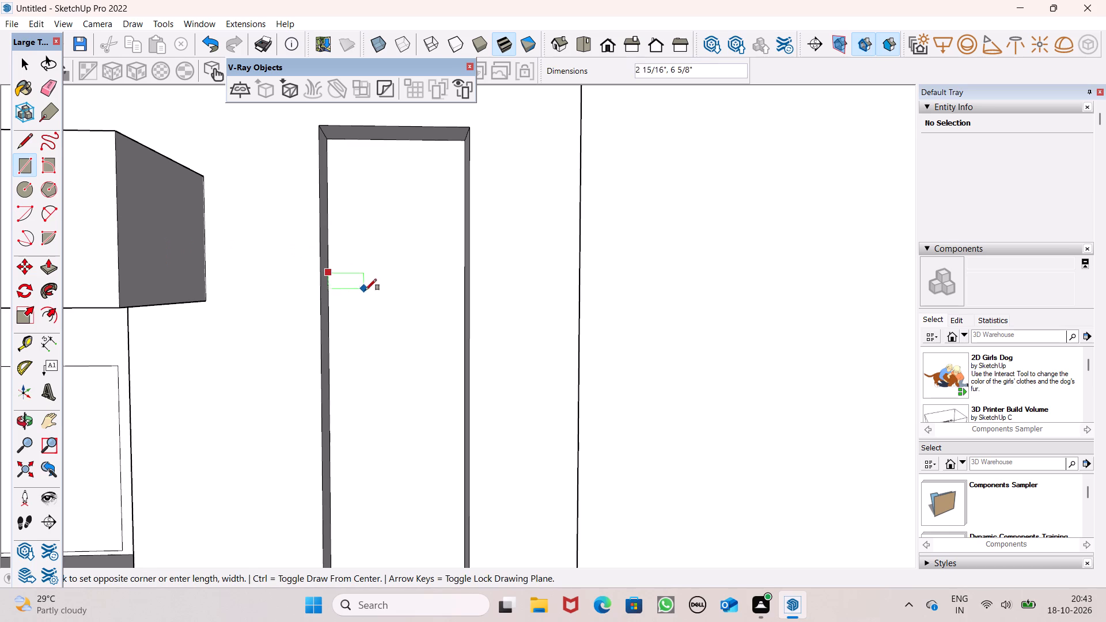
scroll(385, 291, "up", 6)
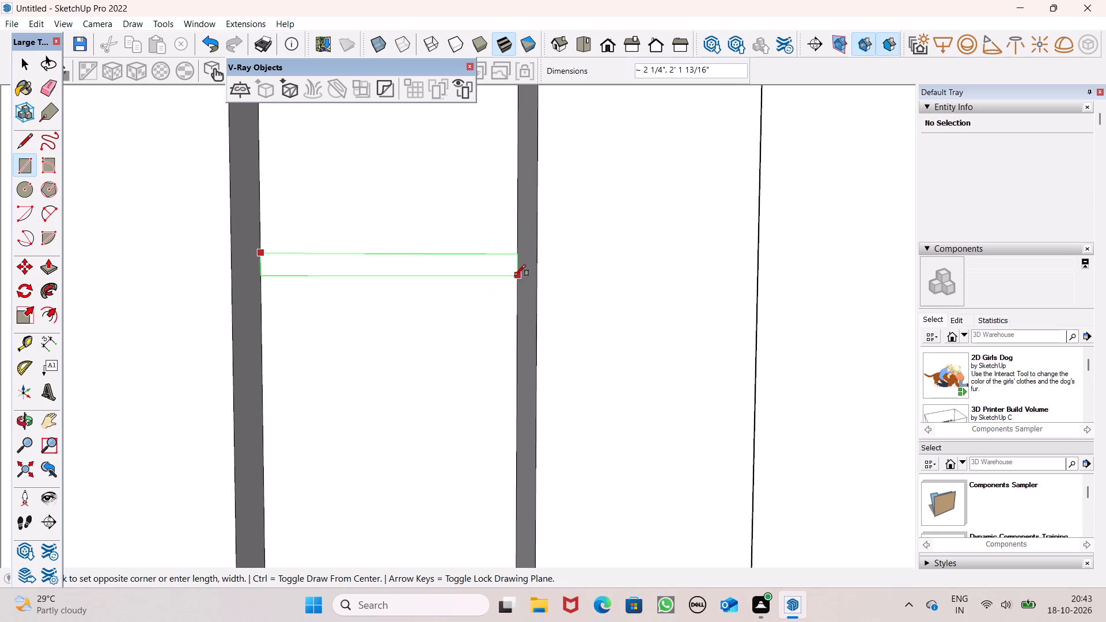
left_click(521, 267)
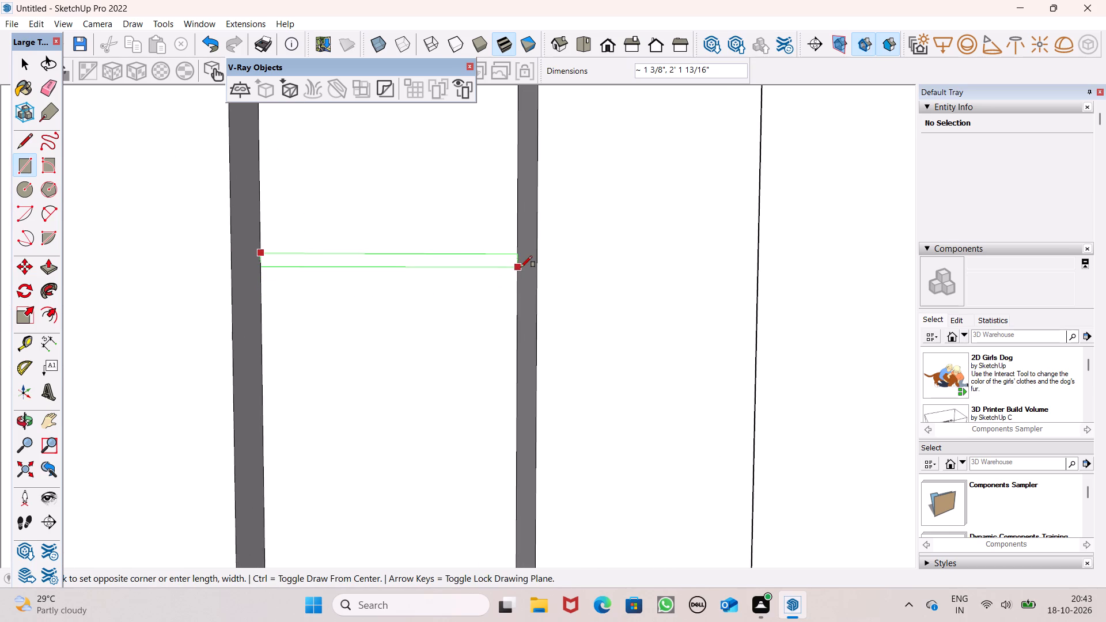
key("space")
Copy the thin bar and its edges down the upper window recess twice, spaced about 2' 1 1/4" and 2' 4 5/16".
scroll(399, 223, "down", 13)
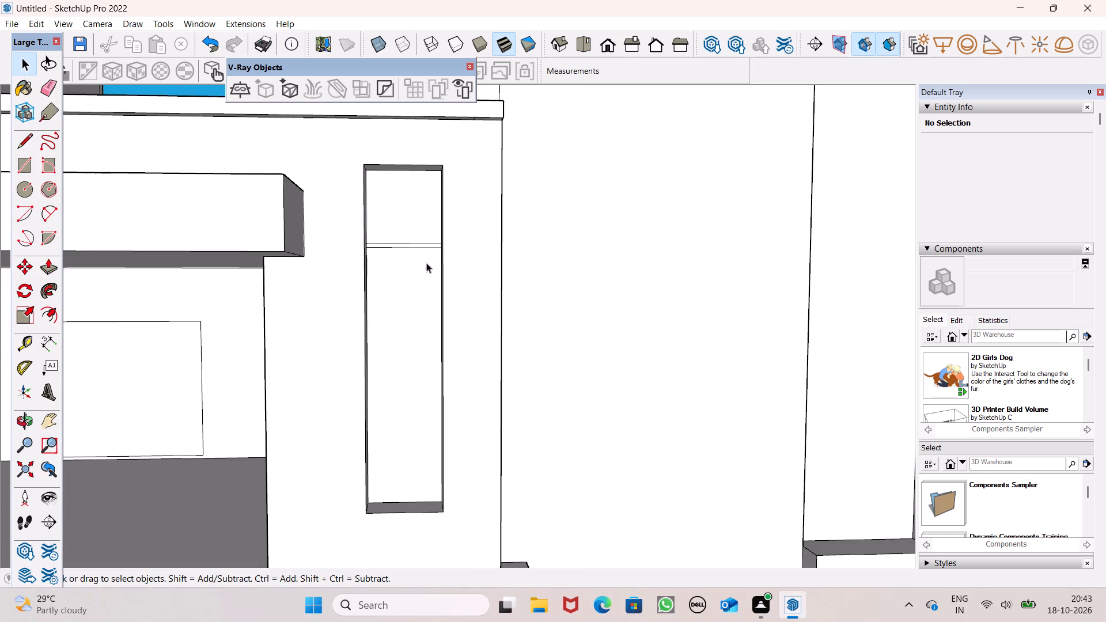
middle_click_drag(426, 266, 422, 293)
scroll(422, 293, "up", 7)
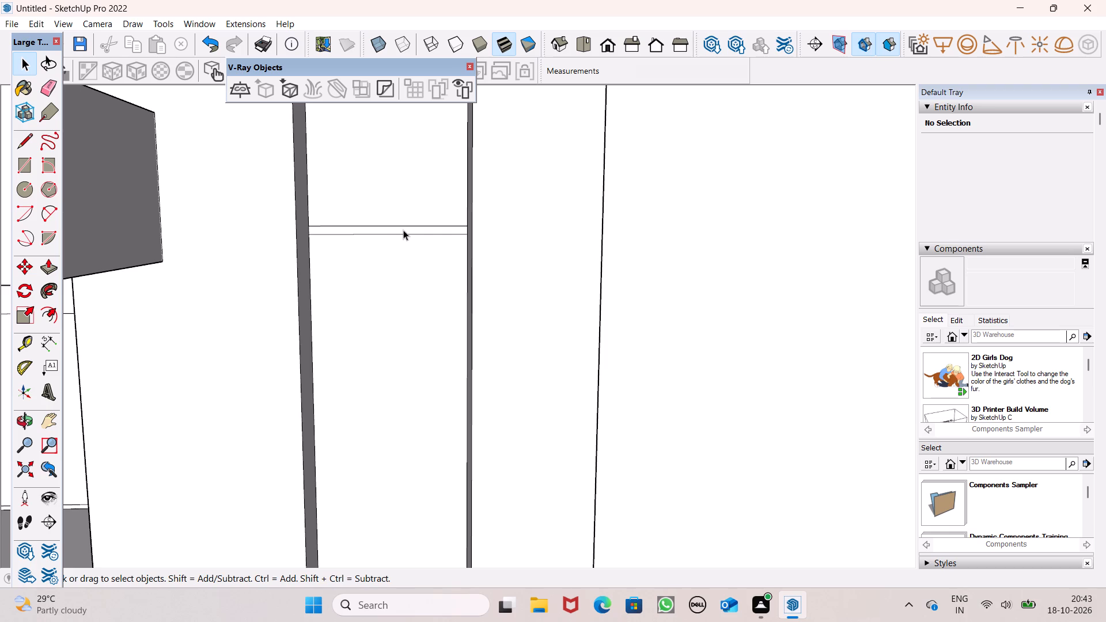
double_click(403, 230)
scroll(377, 223, "down", 8)
key("m")
key("Return")
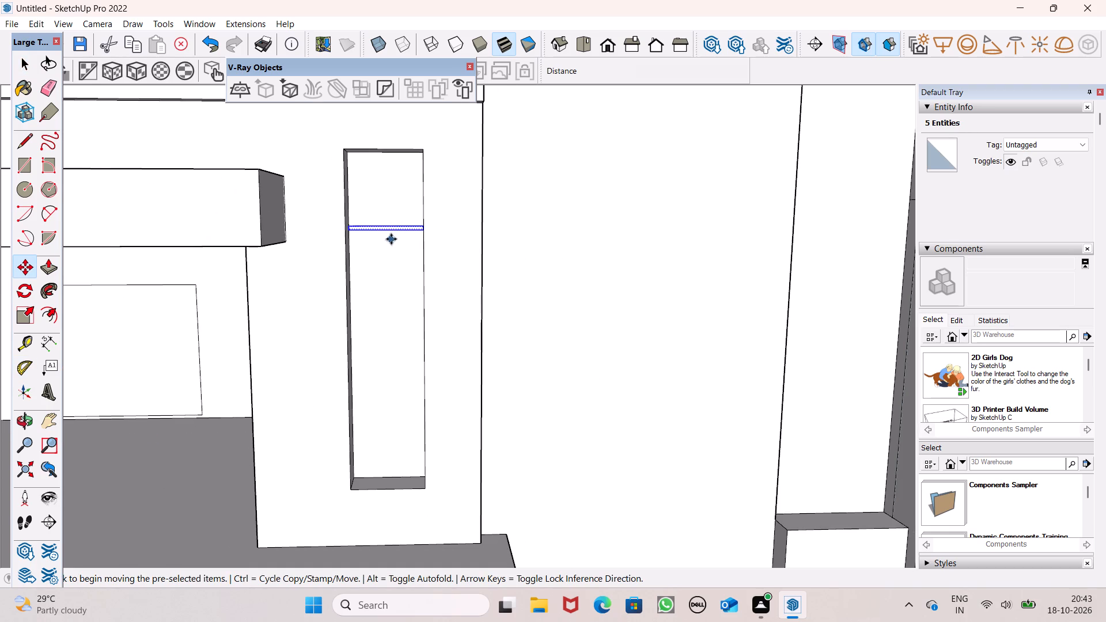
left_click_drag(382, 232, 392, 298)
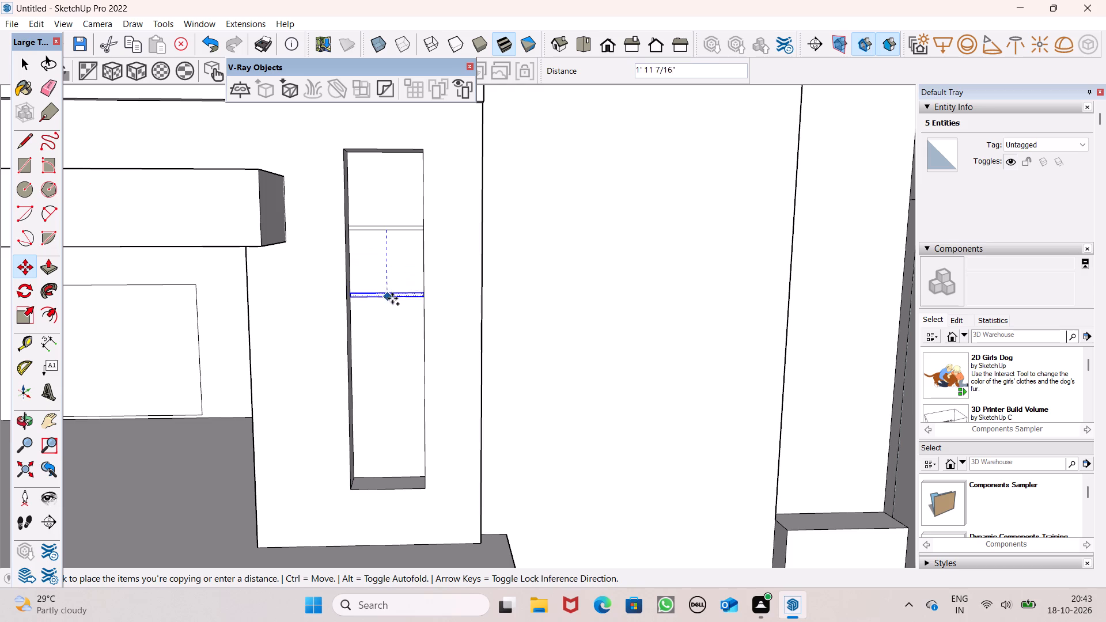
left_click_drag(392, 298, 389, 302)
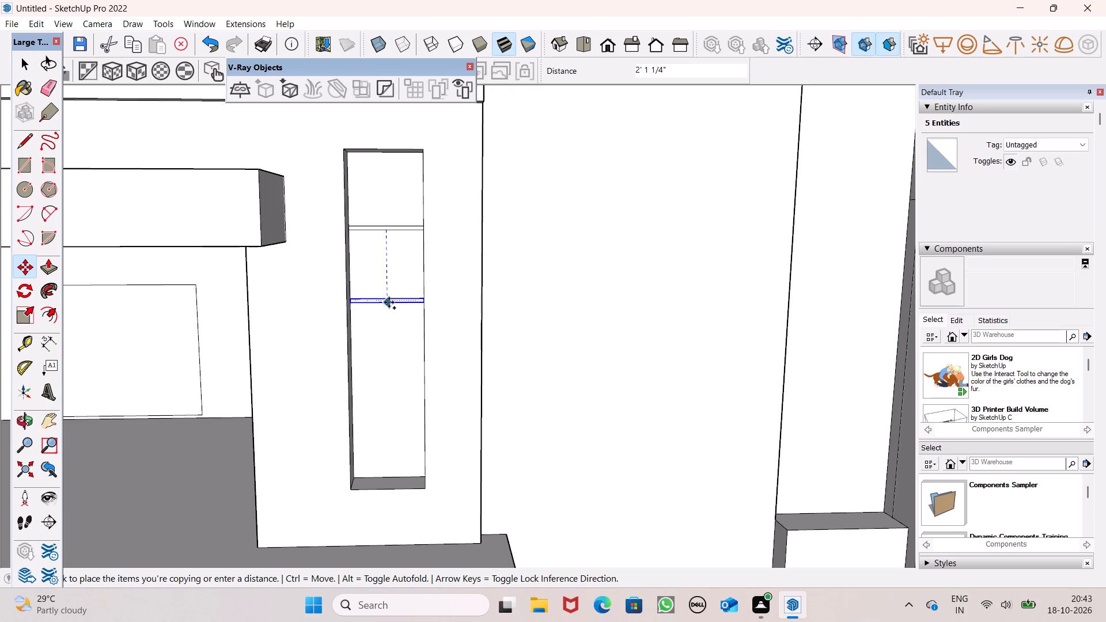
left_click_drag(389, 302, 389, 303)
left_click_drag(390, 304, 395, 378)
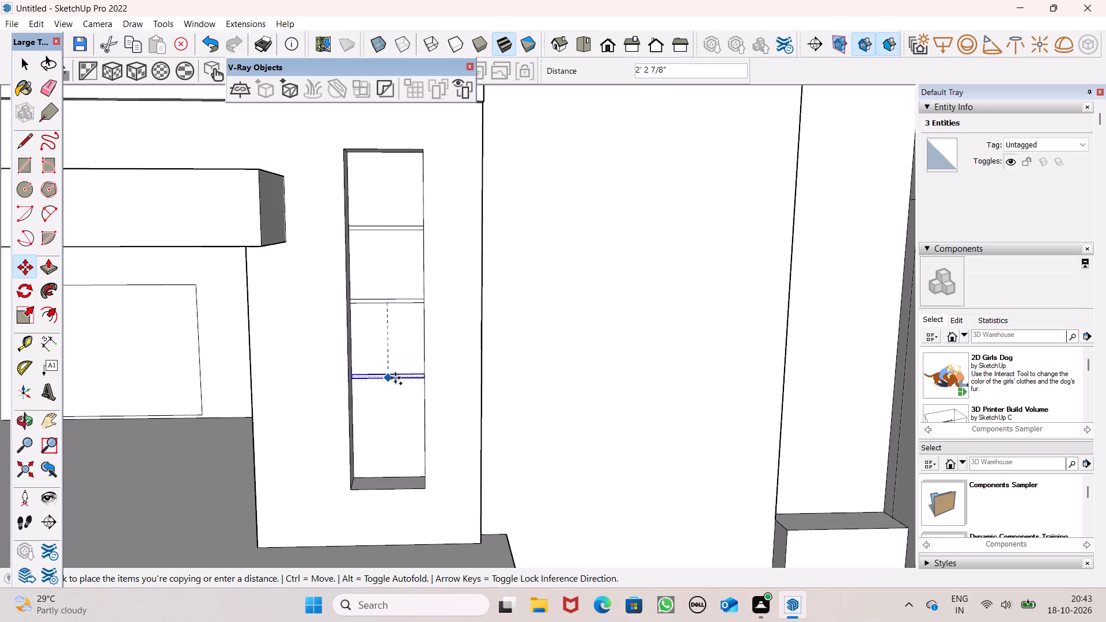
left_click_drag(395, 378, 393, 382)
key("space")
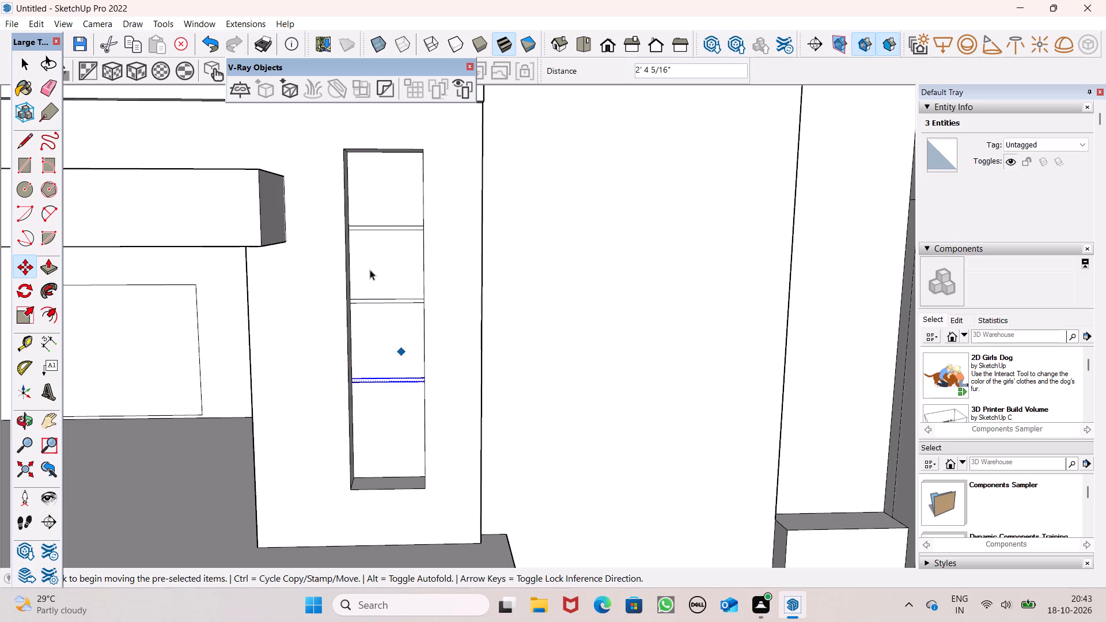
scroll(373, 278, "down", 9)
left_click(782, 223)
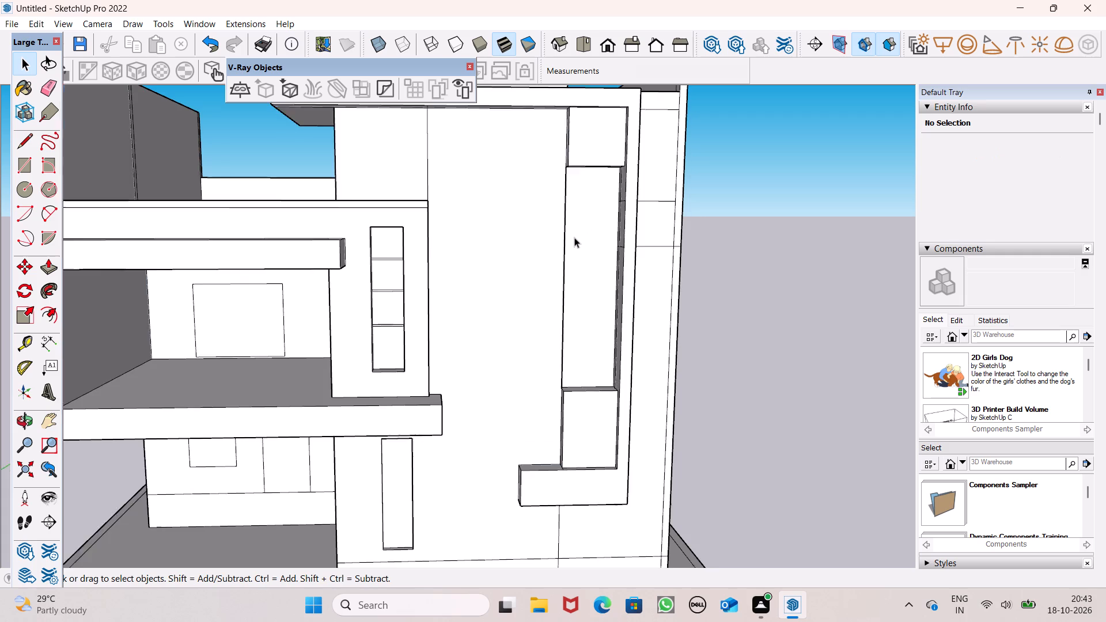
Draw a thin horizontal rectangle about 1 3/16" by 2' 1 3/16" across the upper part of the lower narrow window recess.
scroll(574, 237, "down", 1)
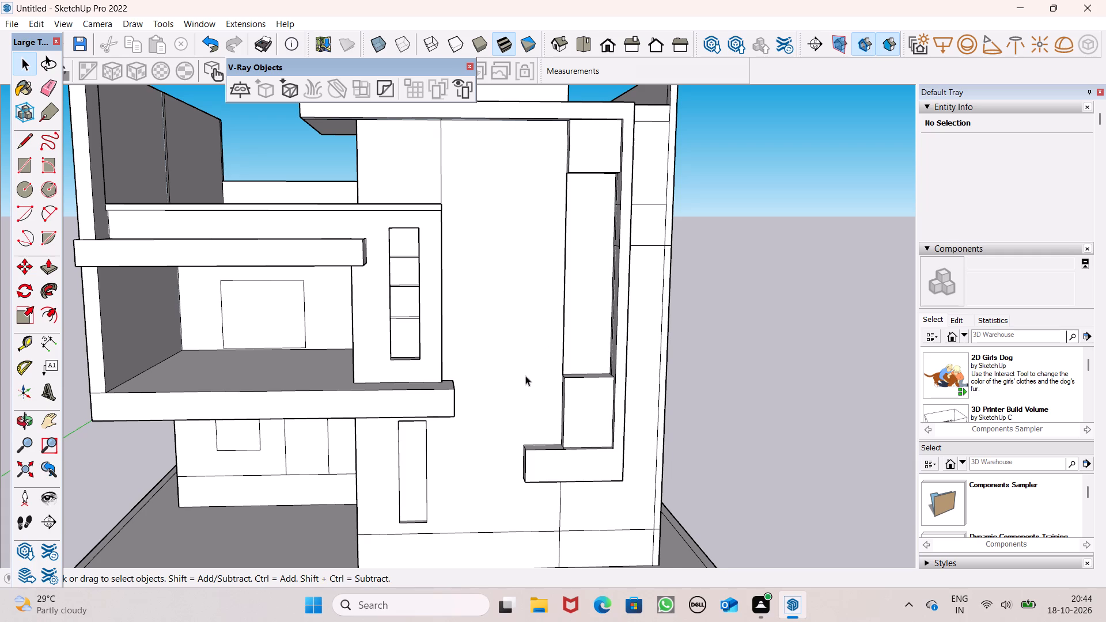
middle_click_drag(525, 376, 522, 361)
scroll(525, 376, "up", 1)
scroll(524, 354, "down", 1)
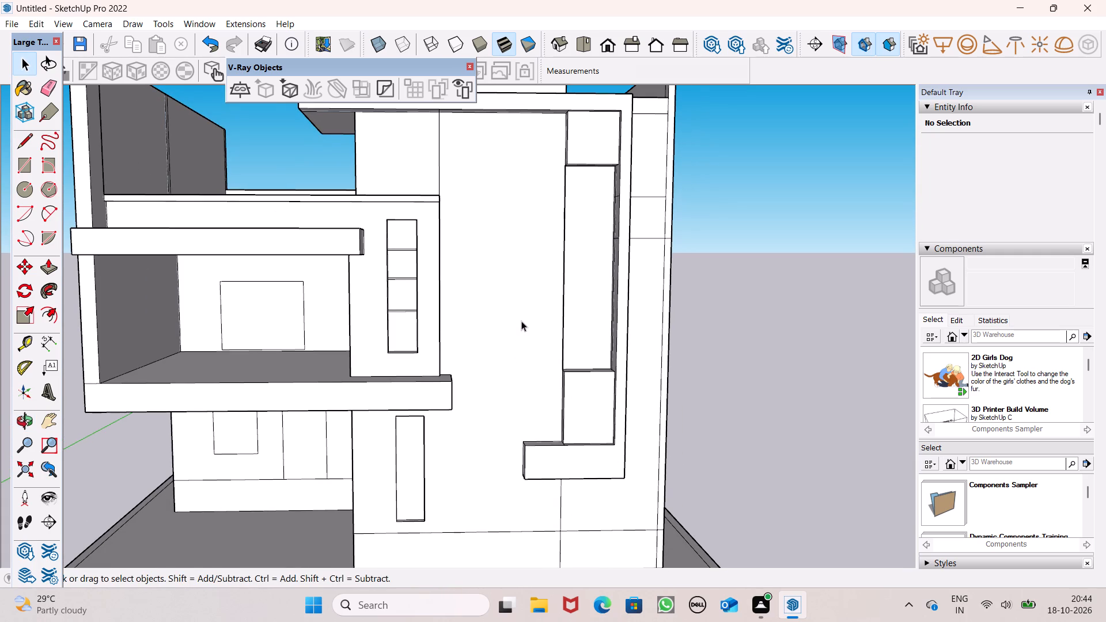
scroll(406, 328, "up", 2)
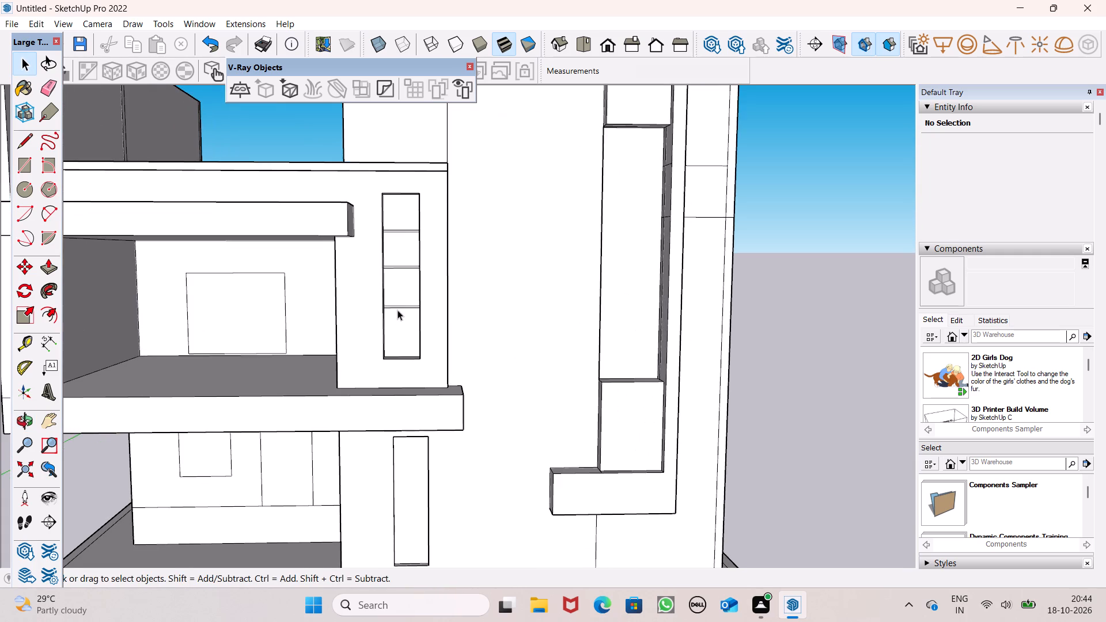
scroll(397, 310, "down", 3)
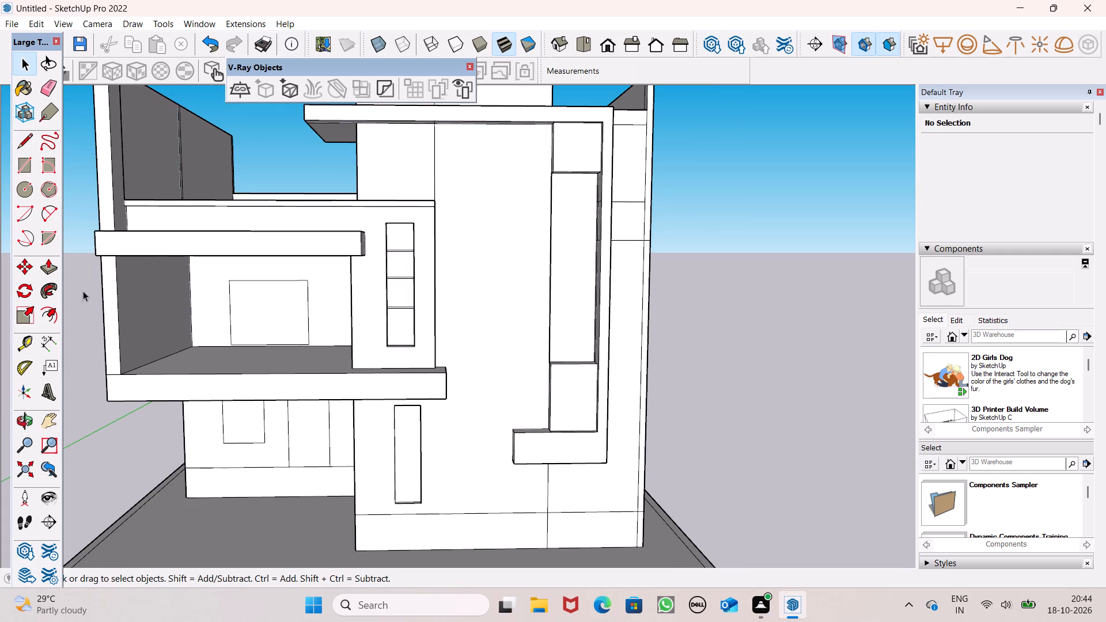
left_click(26, 173)
scroll(253, 445, "up", 1)
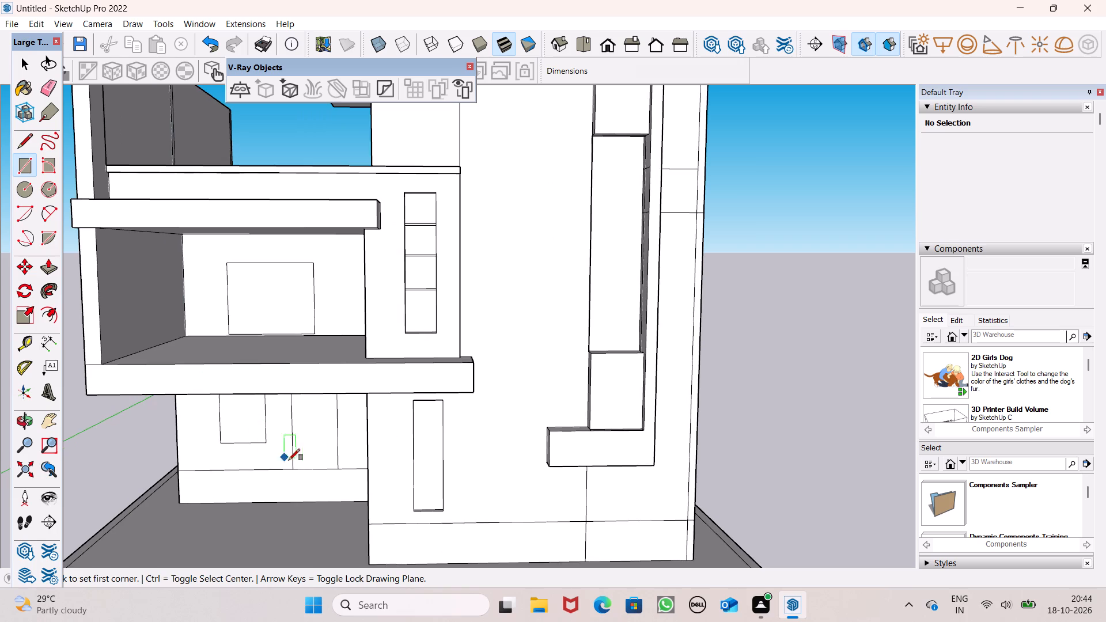
scroll(296, 382, "down", 3)
scroll(361, 458, "up", 7)
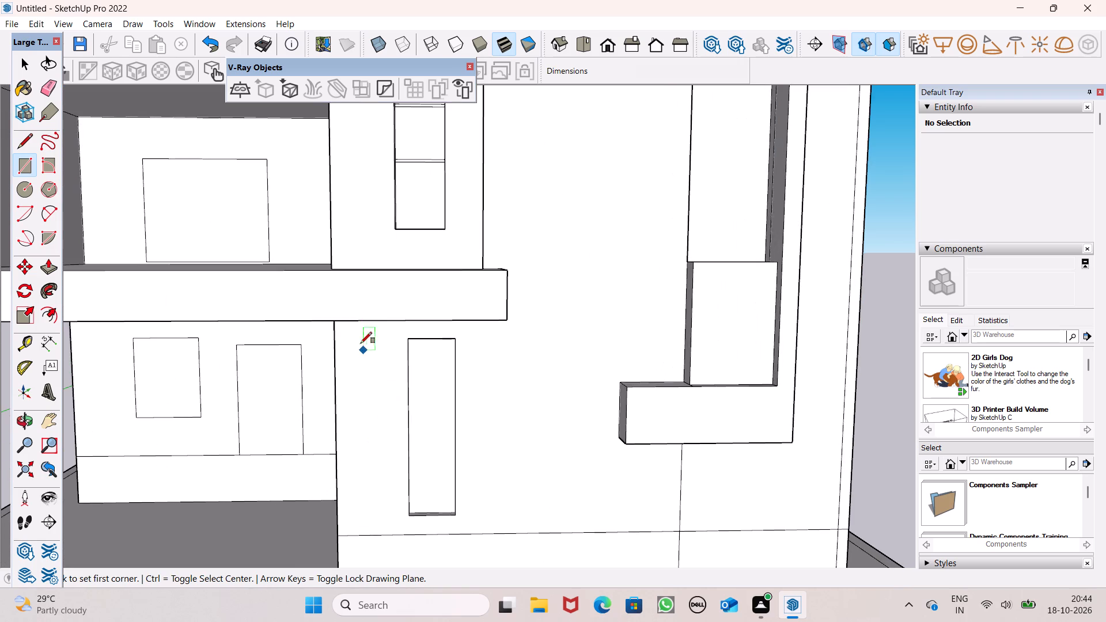
scroll(355, 327, "down", 3)
middle_click_drag(446, 430, 453, 397)
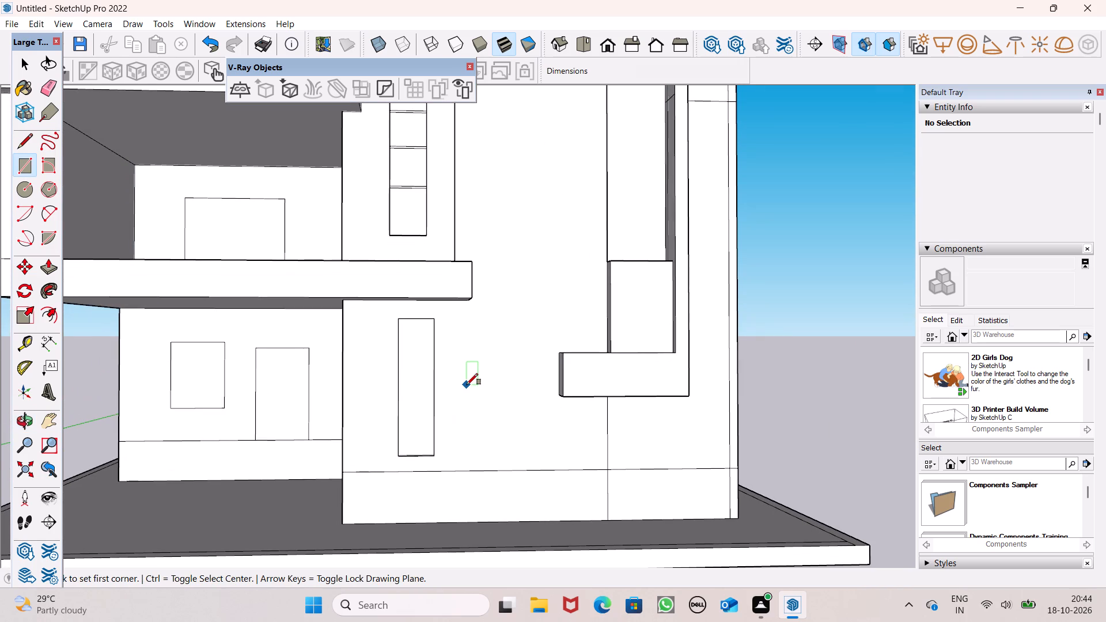
scroll(475, 375, "up", 1)
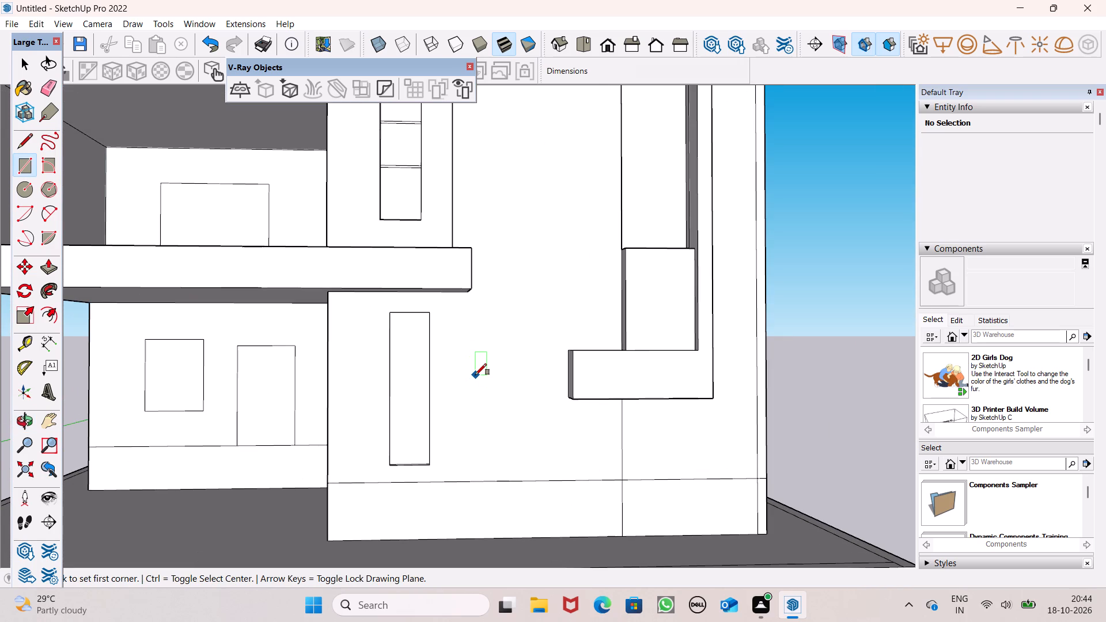
scroll(453, 379, "up", 7)
scroll(369, 375, "up", 8)
scroll(345, 372, "down", 3)
middle_click_drag(350, 376, 419, 345)
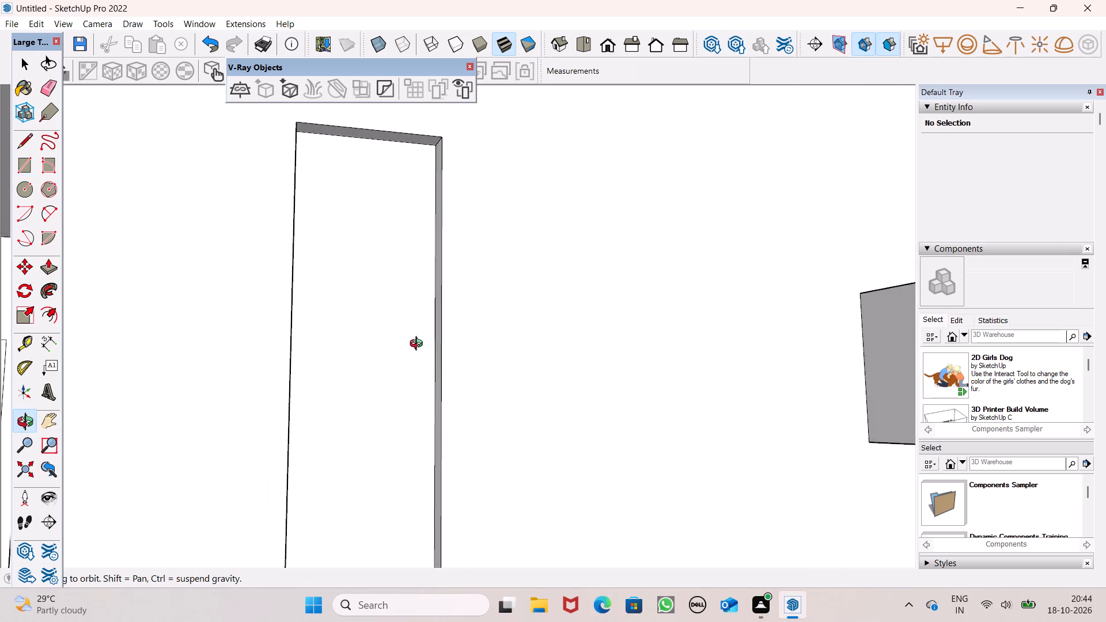
middle_click_drag(419, 345, 328, 415)
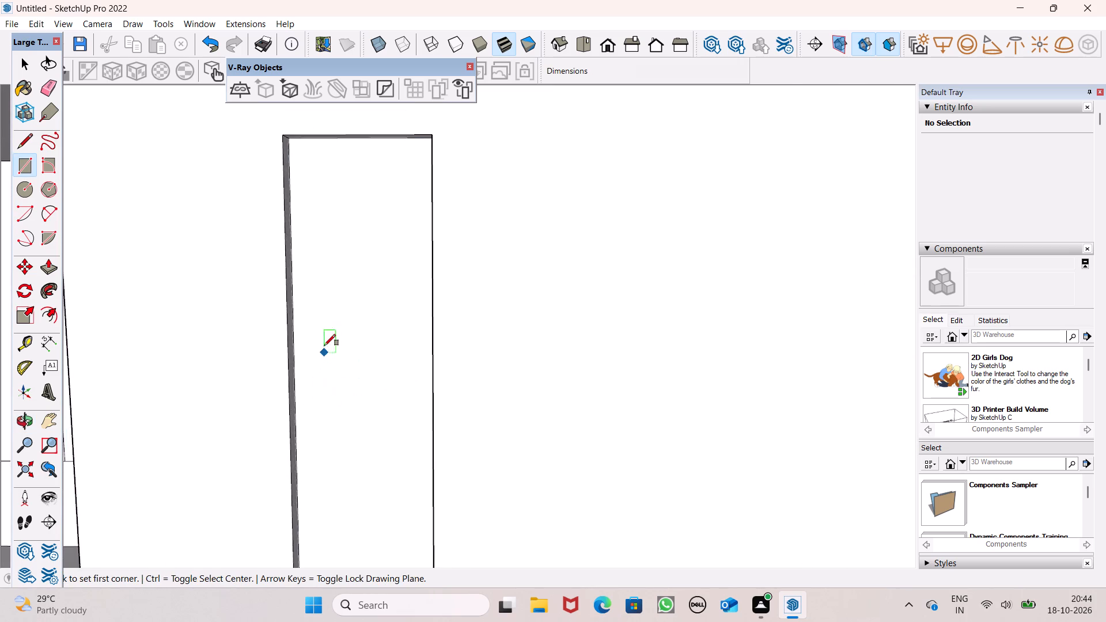
scroll(324, 339, "up", 3)
scroll(321, 313, "down", 1)
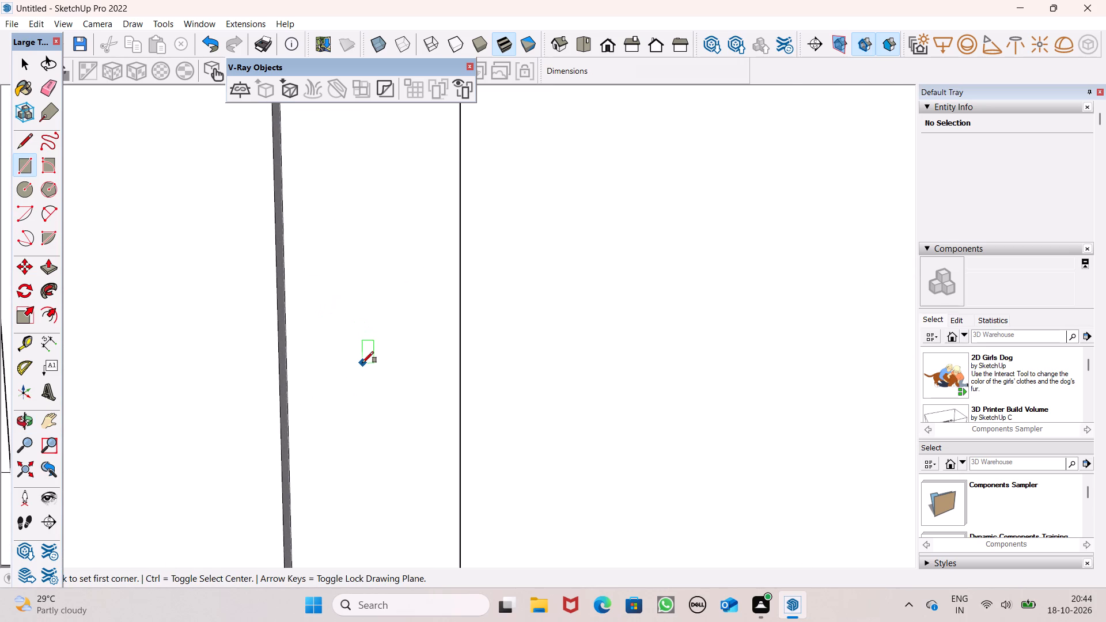
scroll(374, 371, "up", 2)
scroll(369, 378, "down", 6)
scroll(339, 340, "up", 3)
left_click(303, 308)
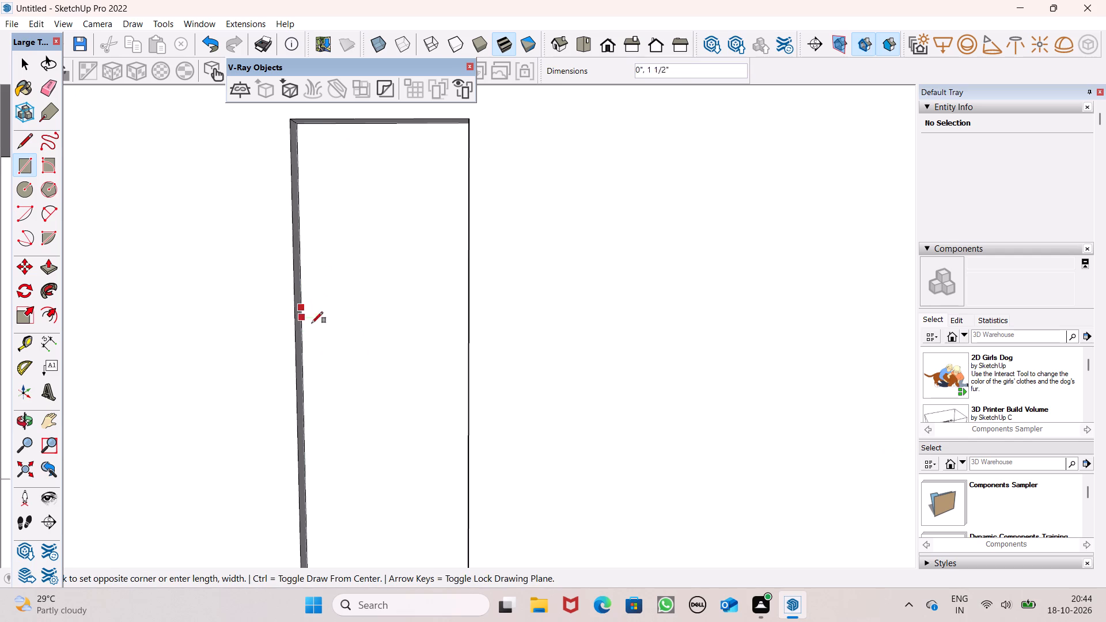
middle_click_drag(344, 339, 414, 346)
scroll(418, 335, "up", 3)
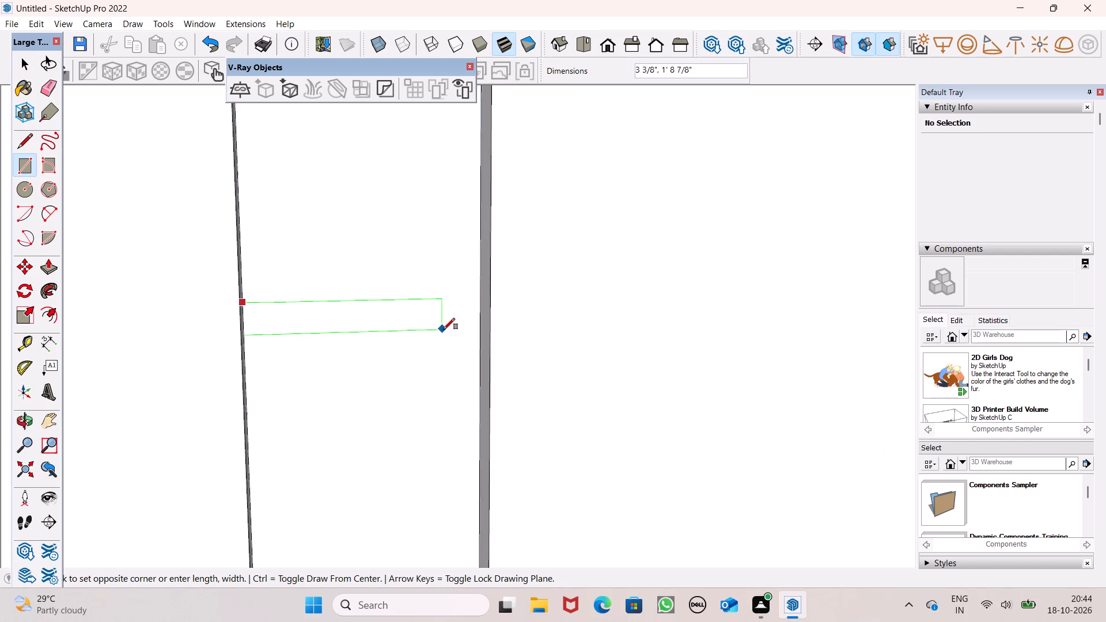
scroll(444, 329, "up", 3)
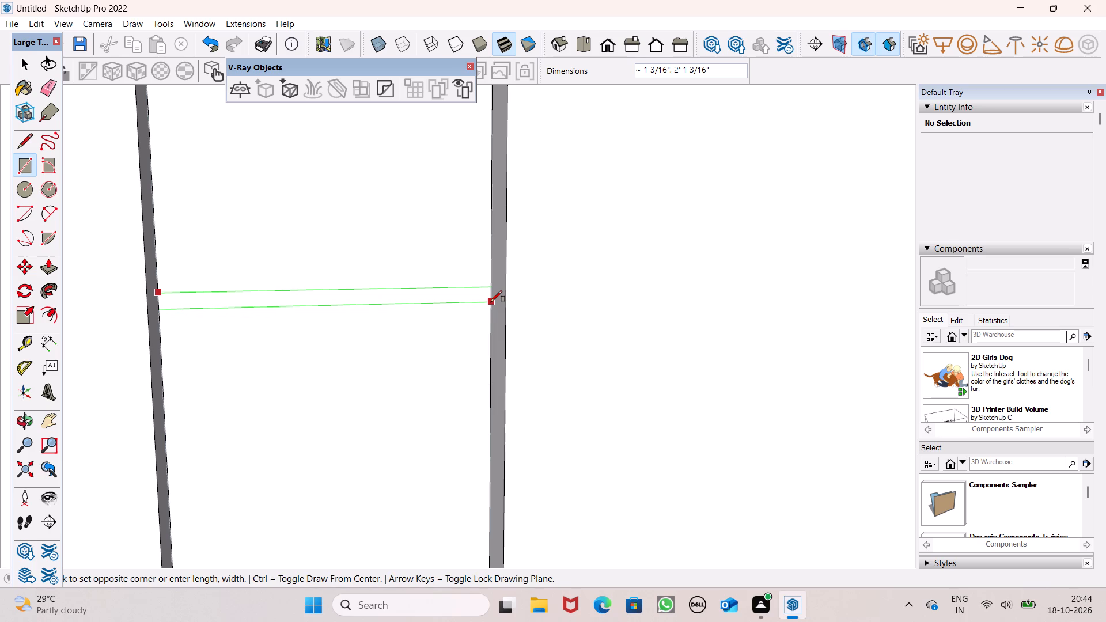
left_click(491, 302)
scroll(368, 255, "down", 13)
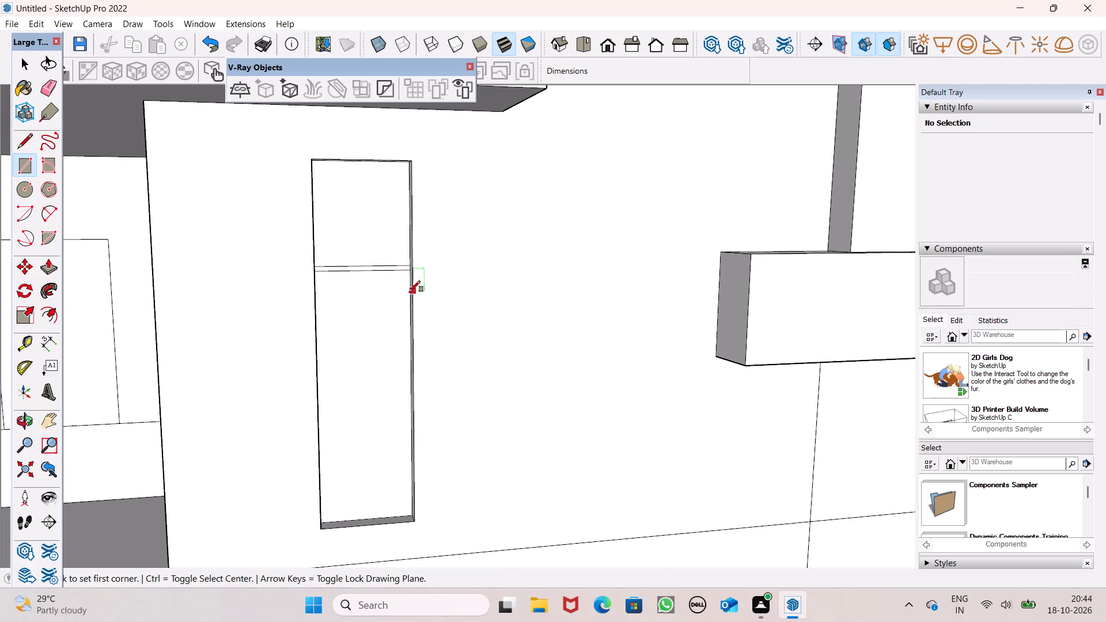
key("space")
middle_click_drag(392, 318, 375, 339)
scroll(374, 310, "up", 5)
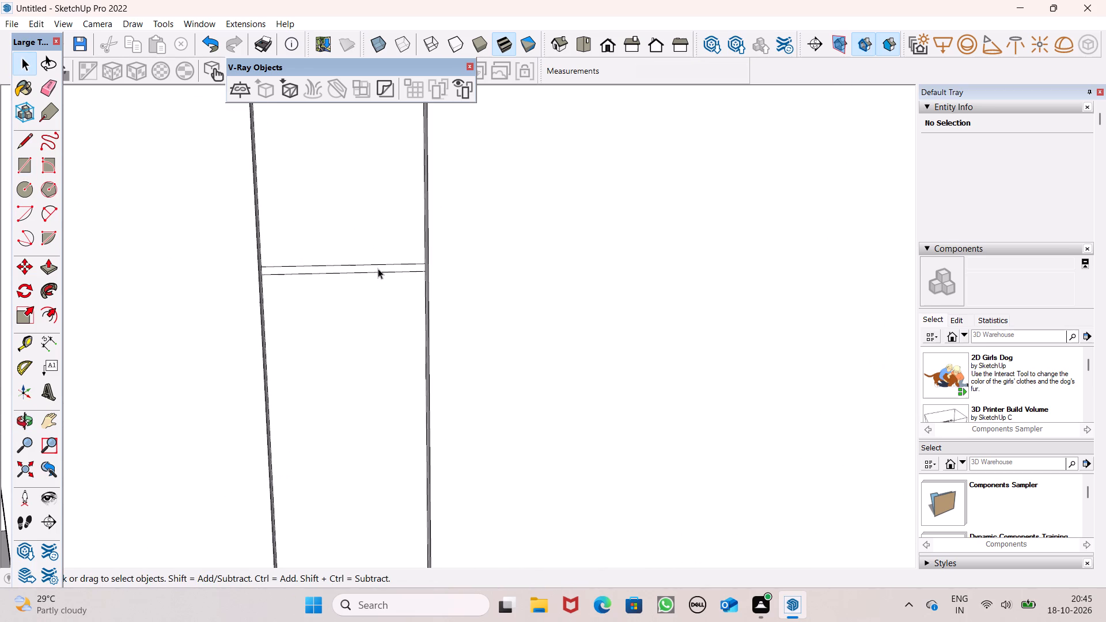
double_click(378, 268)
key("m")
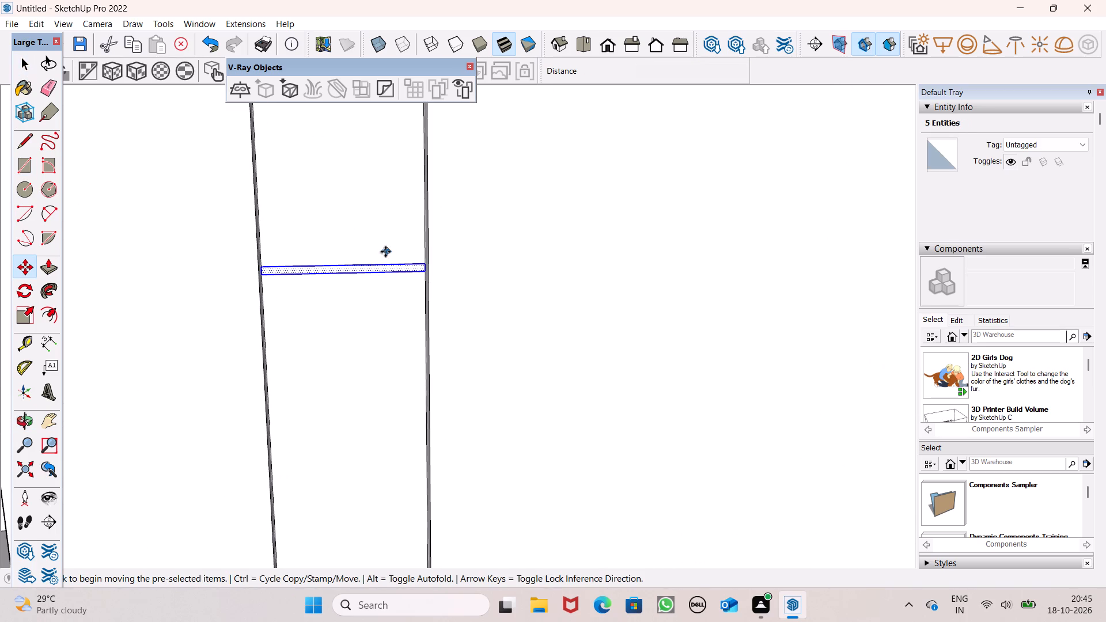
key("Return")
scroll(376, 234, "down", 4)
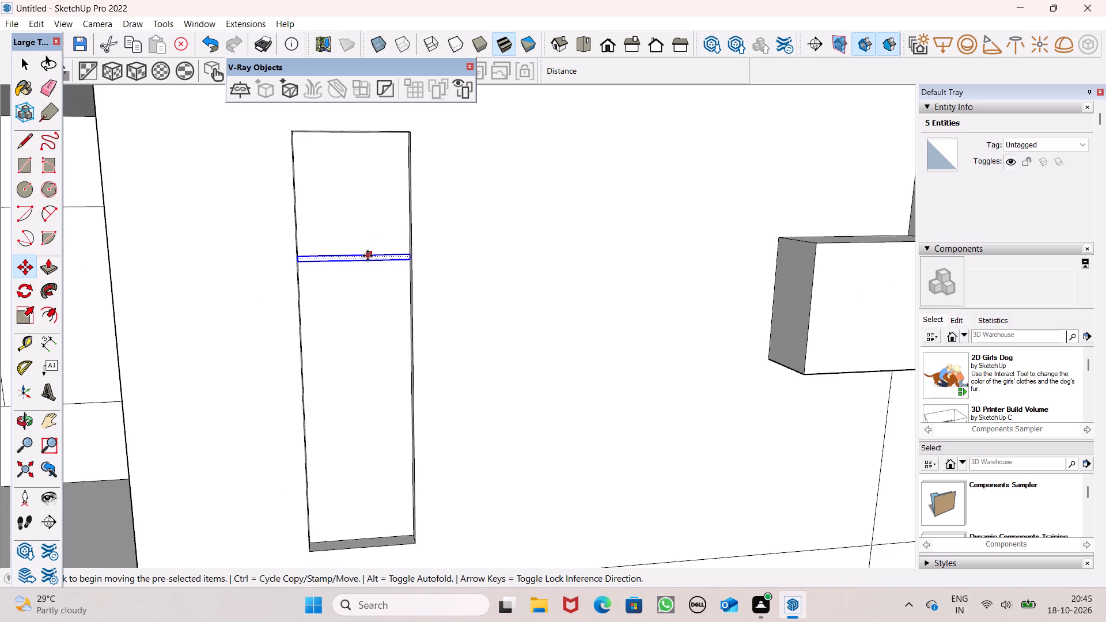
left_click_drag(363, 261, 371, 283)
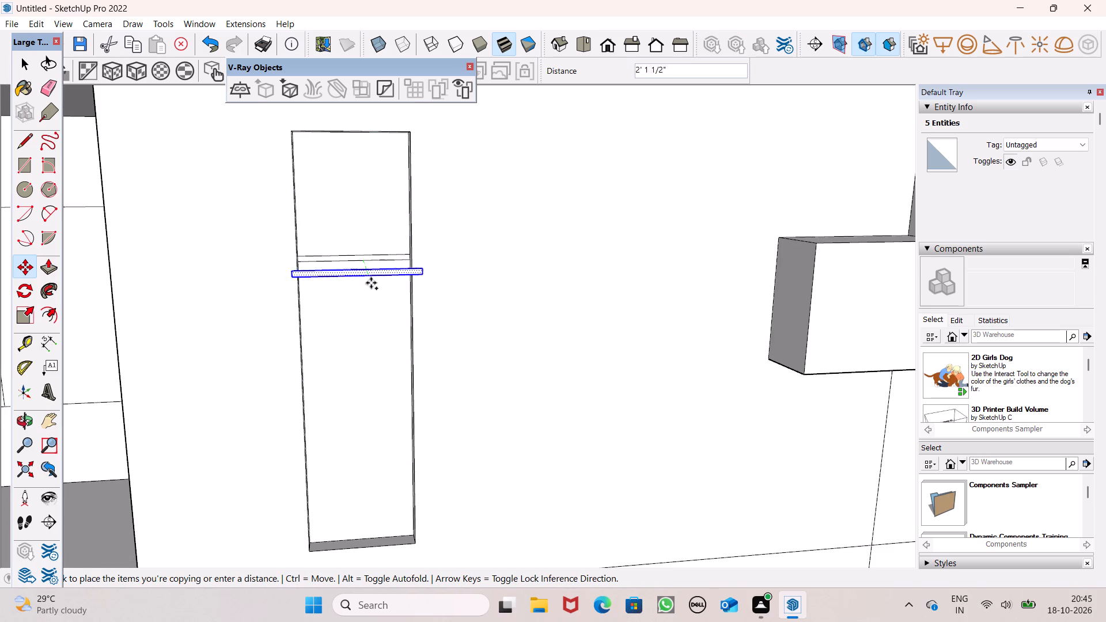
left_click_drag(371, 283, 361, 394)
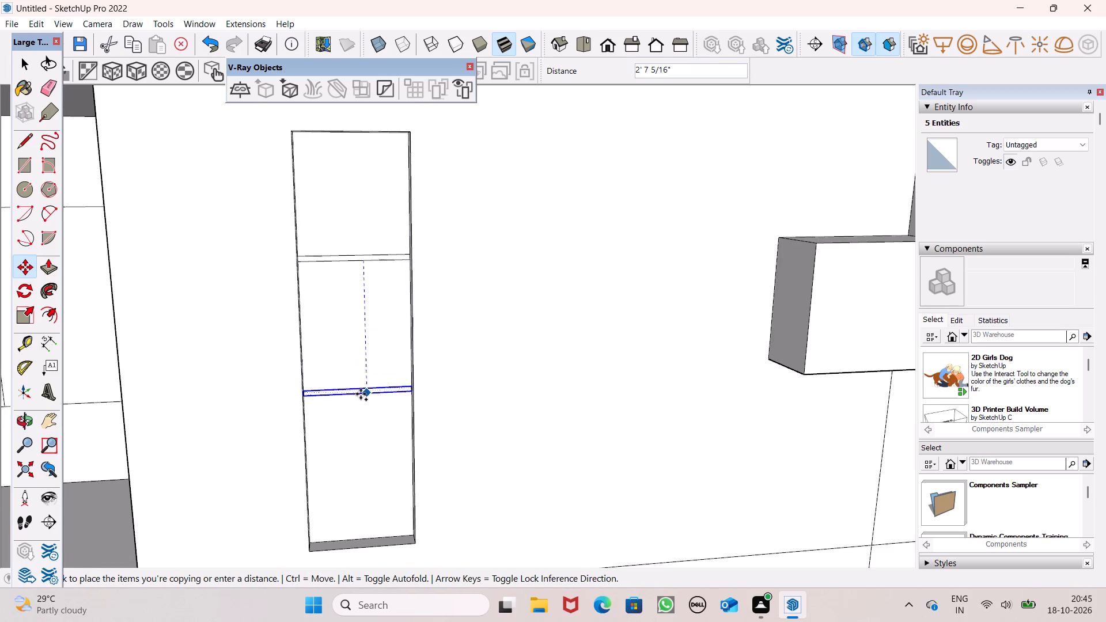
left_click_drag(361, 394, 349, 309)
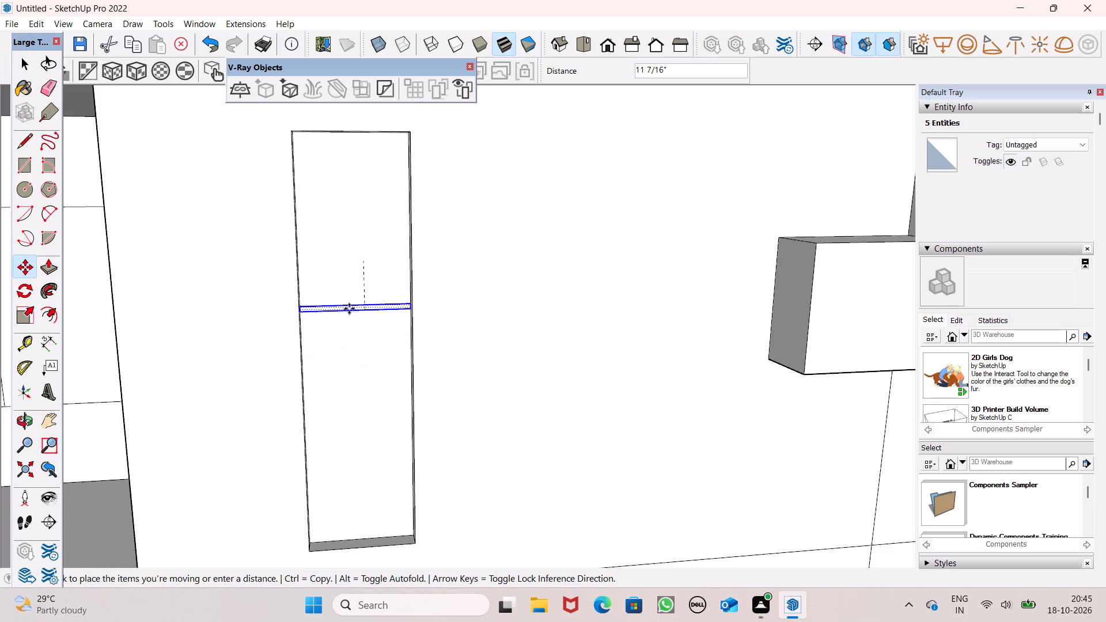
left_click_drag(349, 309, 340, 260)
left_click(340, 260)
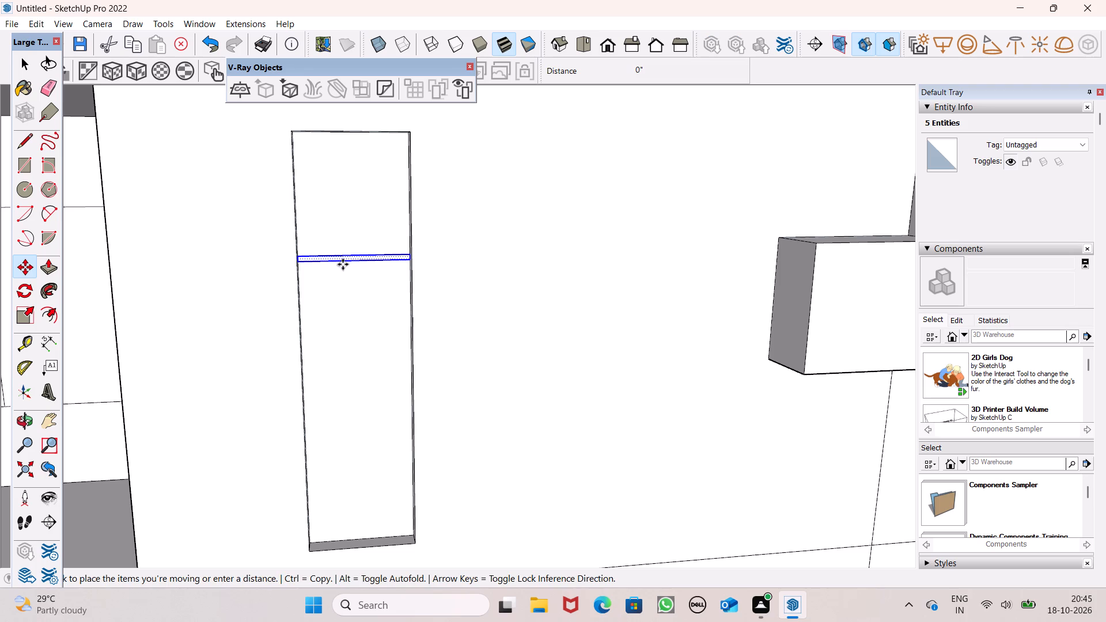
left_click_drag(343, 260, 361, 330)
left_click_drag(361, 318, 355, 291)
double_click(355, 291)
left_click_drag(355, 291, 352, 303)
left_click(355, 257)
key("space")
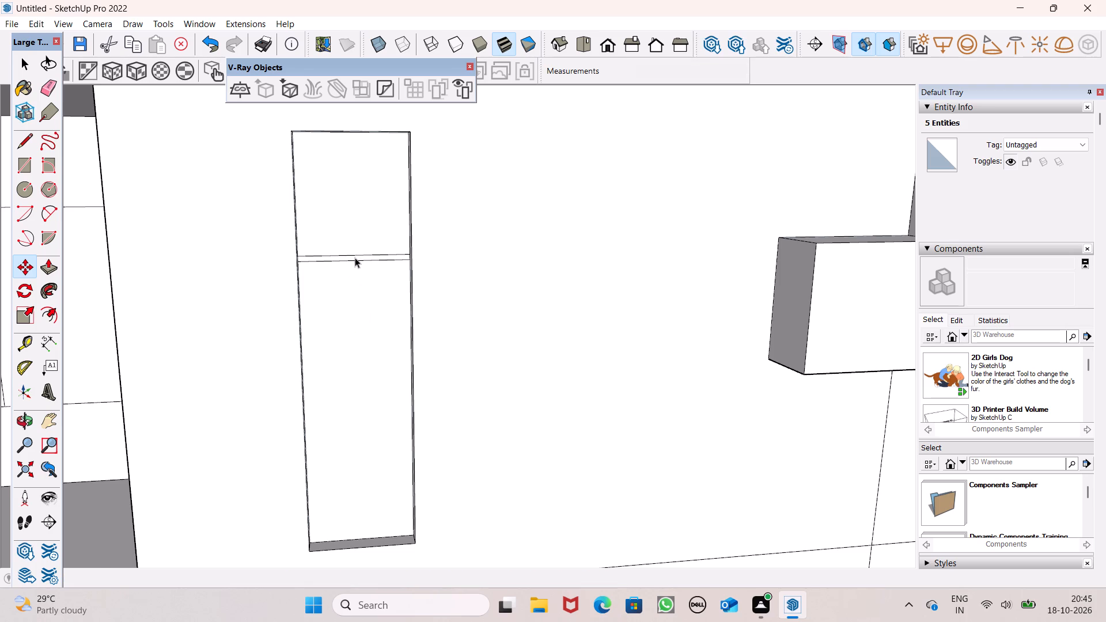
Move the thin horizontal bar and its edges slightly down within the lower narrow window recess.
scroll(356, 256, "up", 7)
double_click(355, 259)
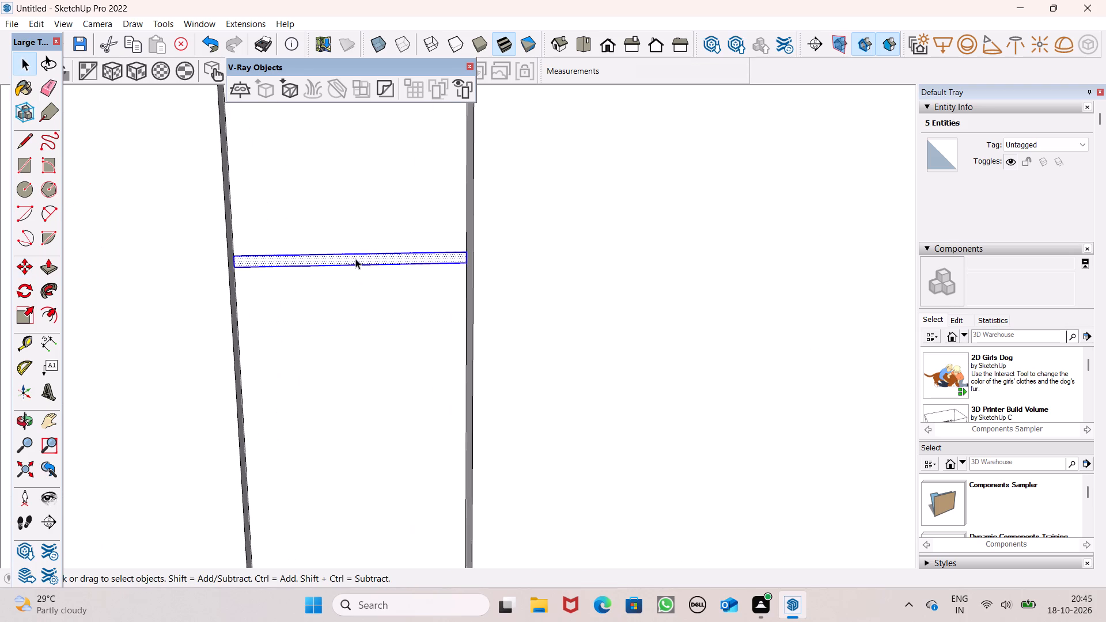
scroll(353, 244, "down", 3)
key("m")
key("Return")
scroll(343, 240, "down", 4)
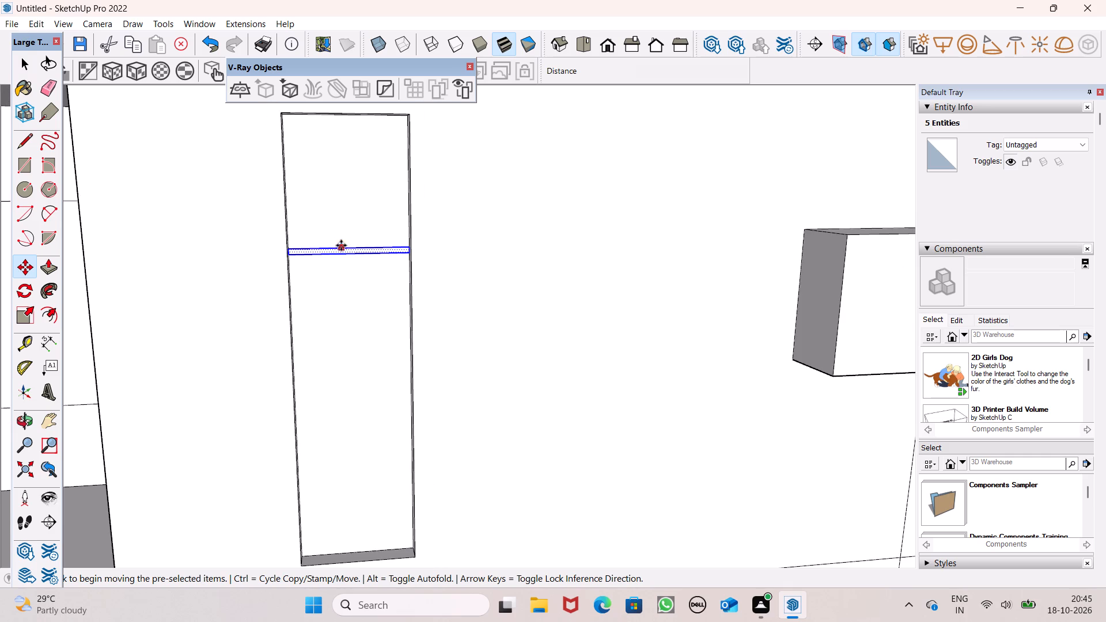
left_click_drag(338, 256, 343, 266)
double_click(343, 266)
left_click_drag(345, 266, 345, 269)
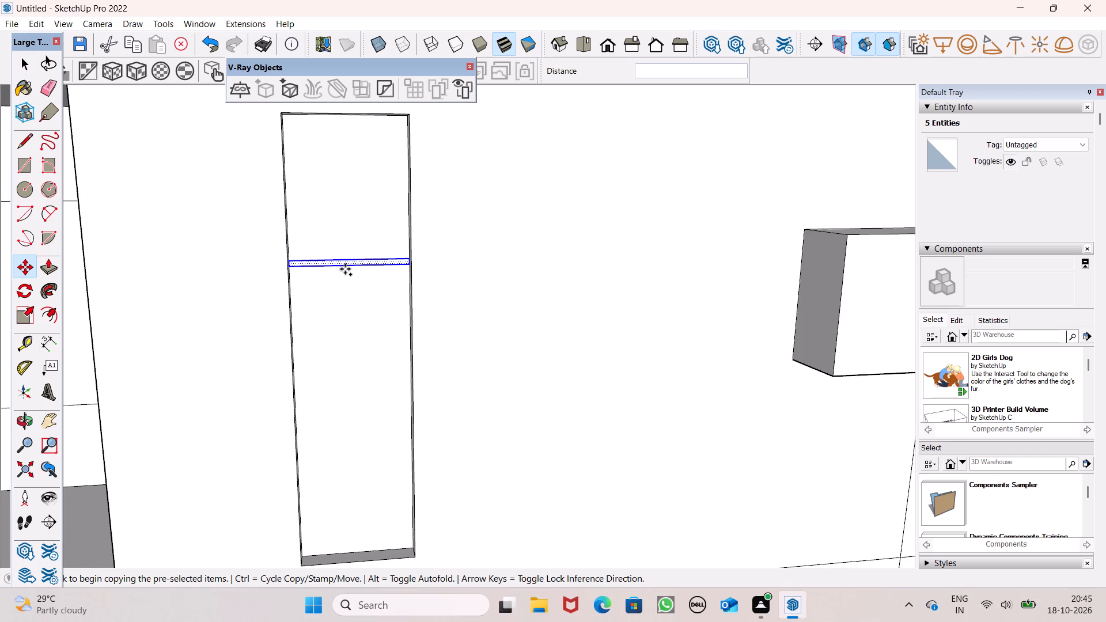
Copy the thin bar and its edges about 2' 5 3/4" down the lower narrow window recess.
left_click_drag(345, 269, 352, 355)
left_click_drag(354, 267, 365, 327)
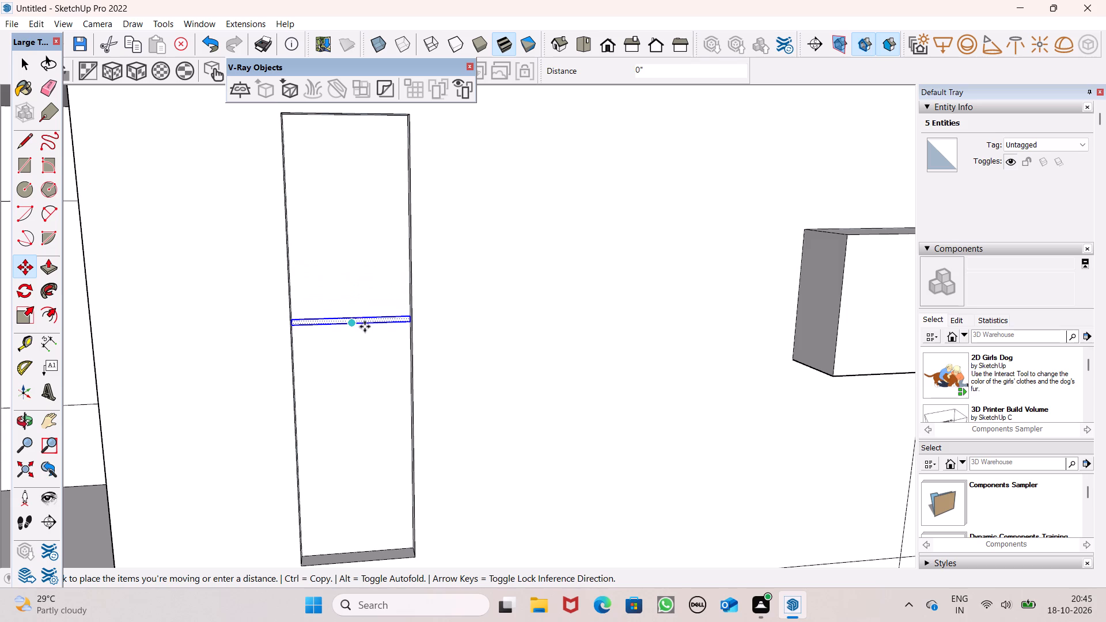
left_click_drag(365, 327, 349, 378)
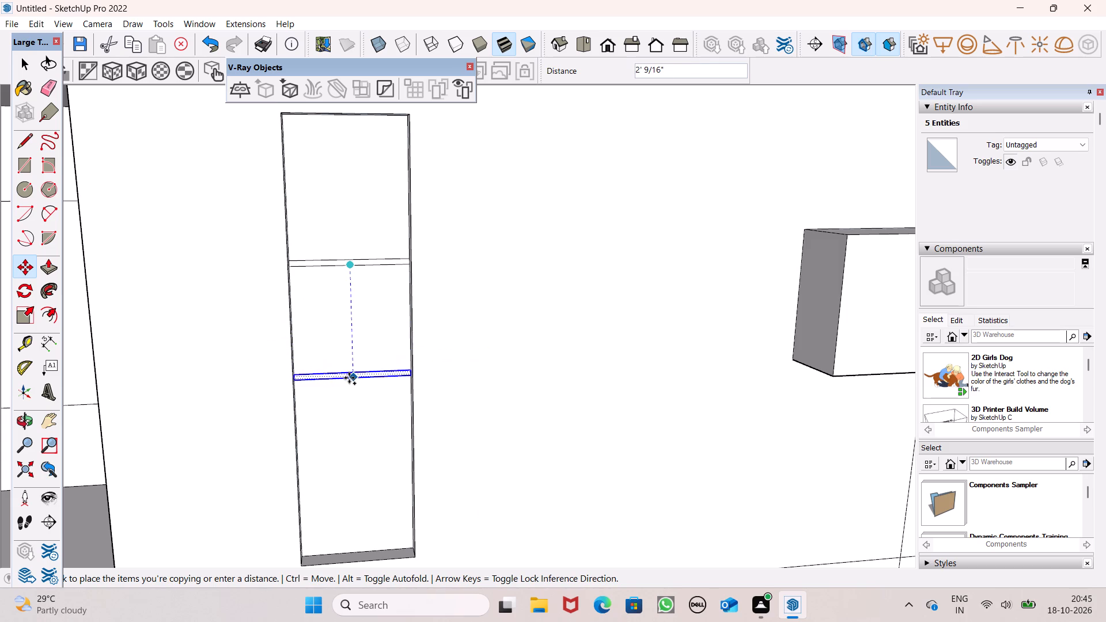
left_click_drag(349, 378, 350, 401)
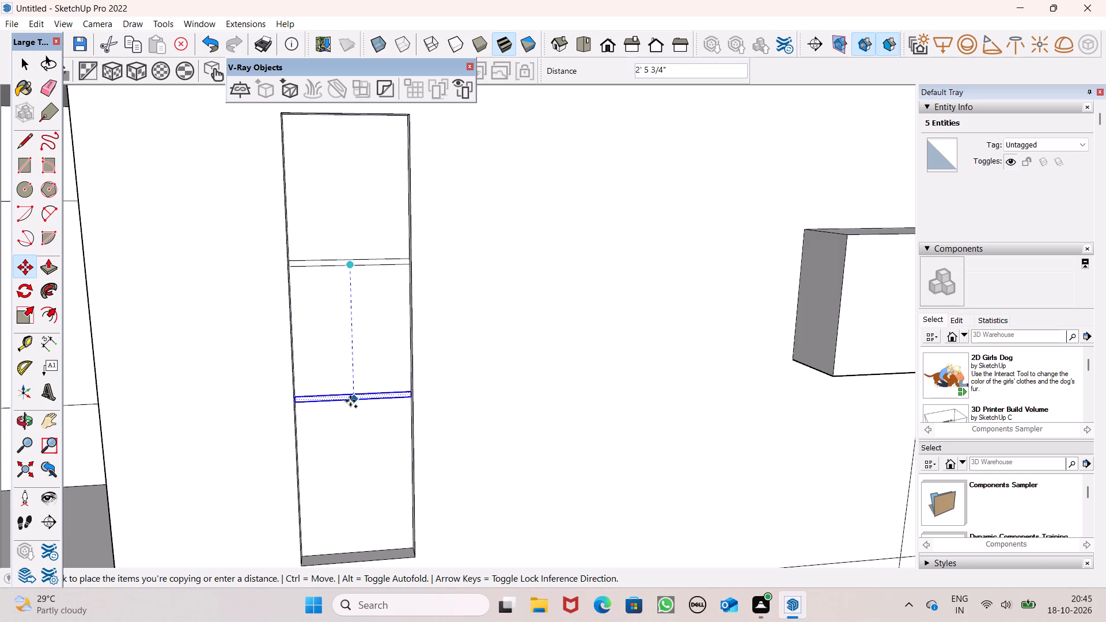
left_click_drag(350, 401, 350, 402)
key("space")
scroll(324, 295, "down", 13)
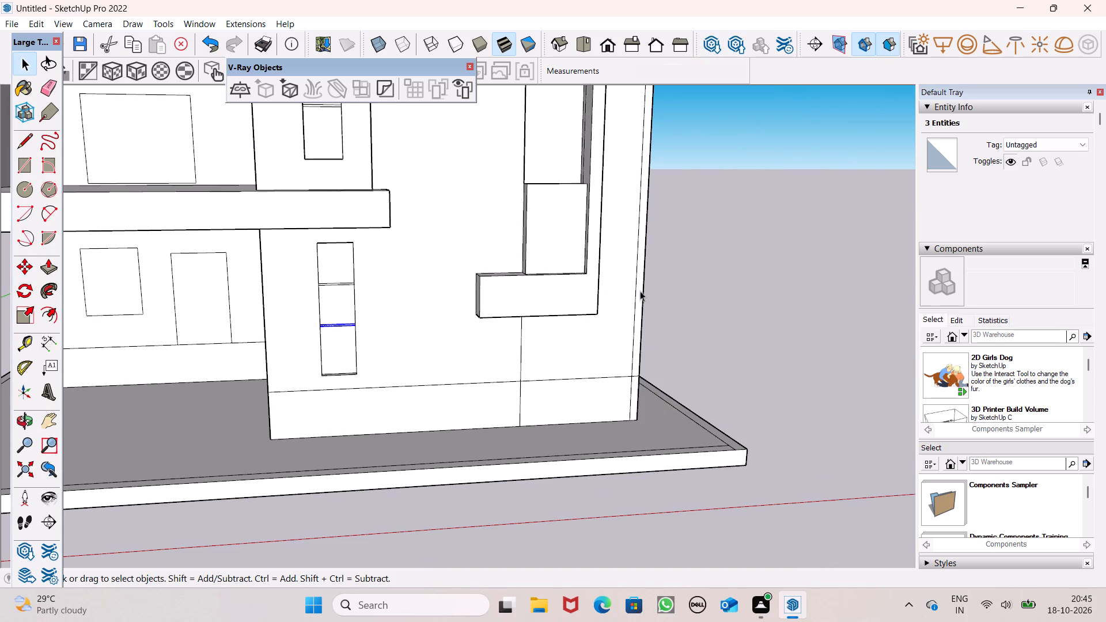
left_click(730, 263)
Draw a thin horizontal rectangle about 2 11/16" by 3' 8 3/8" across the upper part of the tall recess between the facade panels.
scroll(592, 283, "down", 3)
scroll(549, 336, "down", 4)
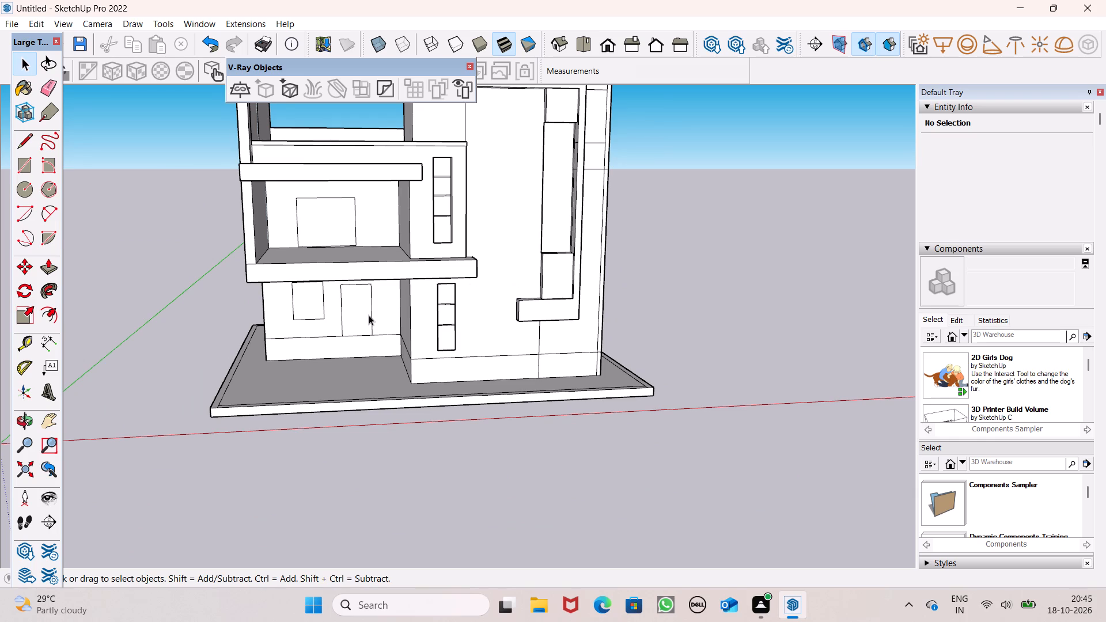
scroll(369, 315, "down", 2)
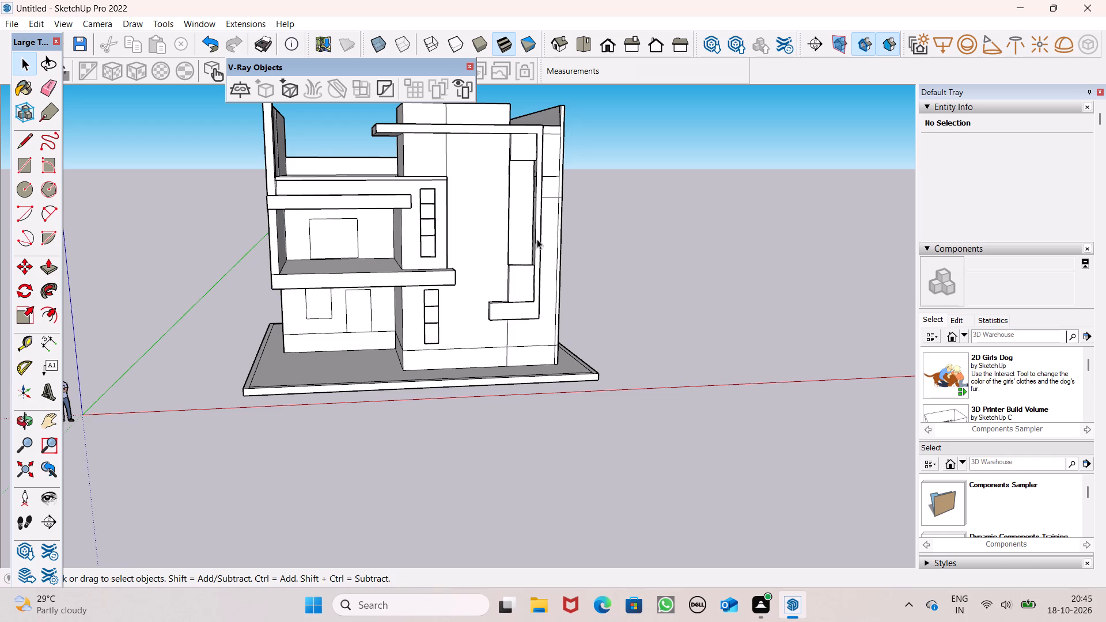
scroll(621, 179, "up", 1)
middle_click_drag(621, 179, 545, 189)
scroll(547, 173, "up", 6)
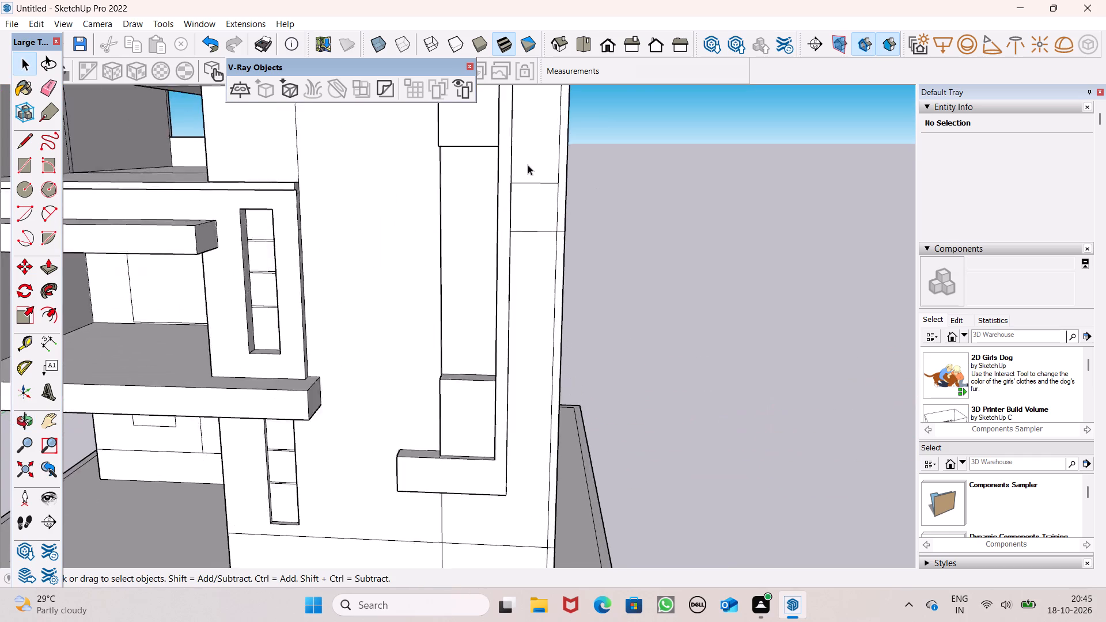
scroll(528, 165, "up", 8)
middle_click_drag(501, 195, 560, 158)
scroll(501, 196, "up", 1)
left_click(25, 164)
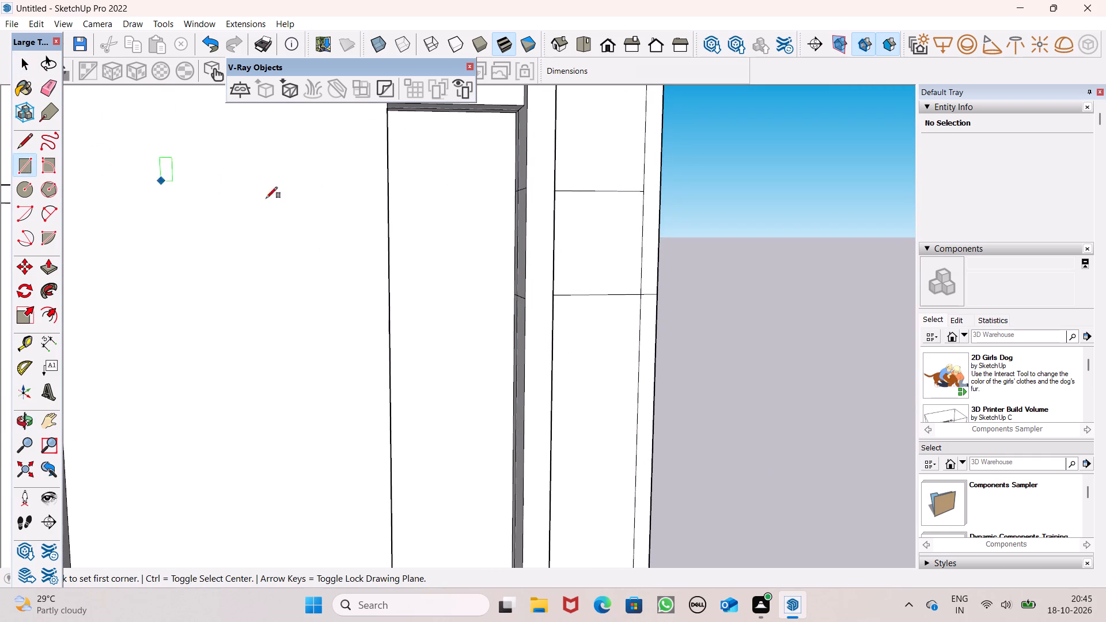
middle_click_drag(465, 211, 387, 246)
scroll(460, 219, "up", 1)
scroll(370, 246, "up", 3)
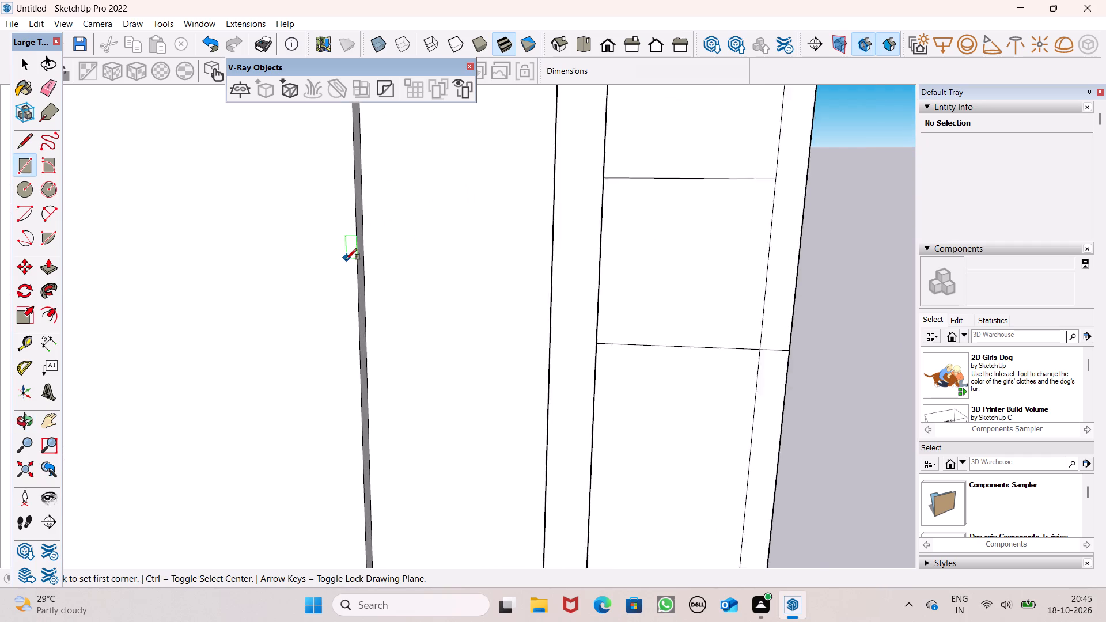
scroll(346, 260, "up", 1)
left_click(365, 271)
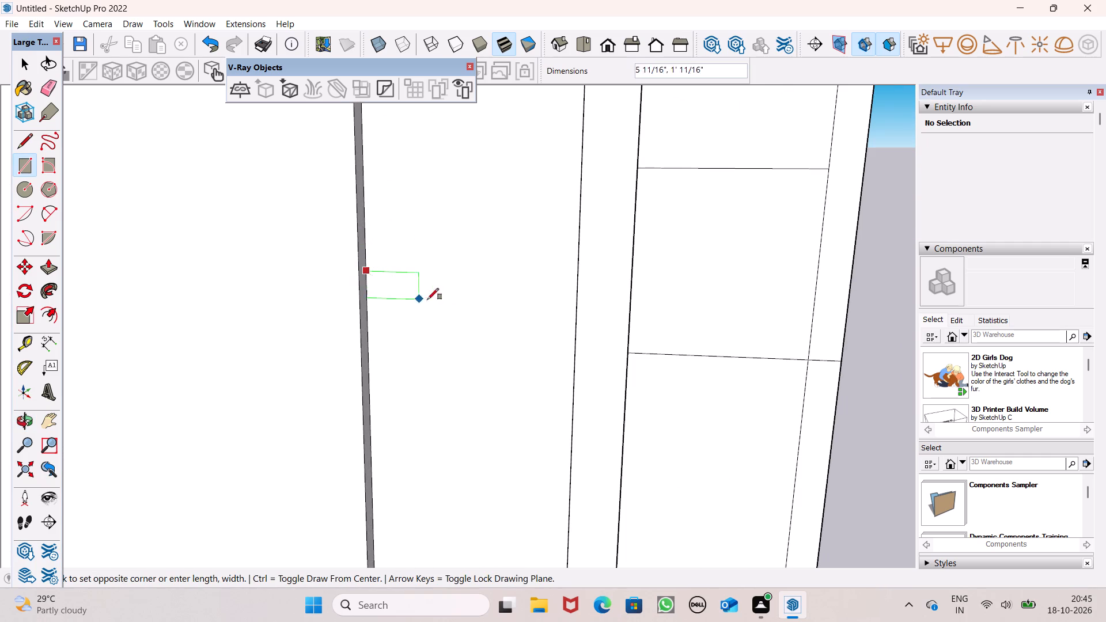
middle_click_drag(508, 331, 569, 333)
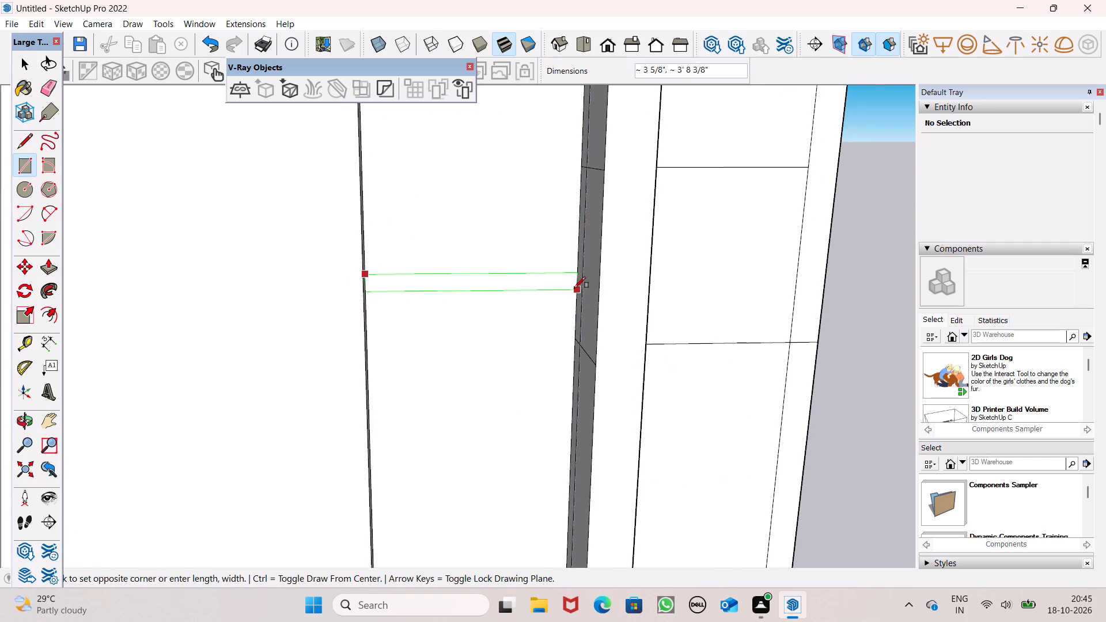
scroll(574, 288, "up", 6)
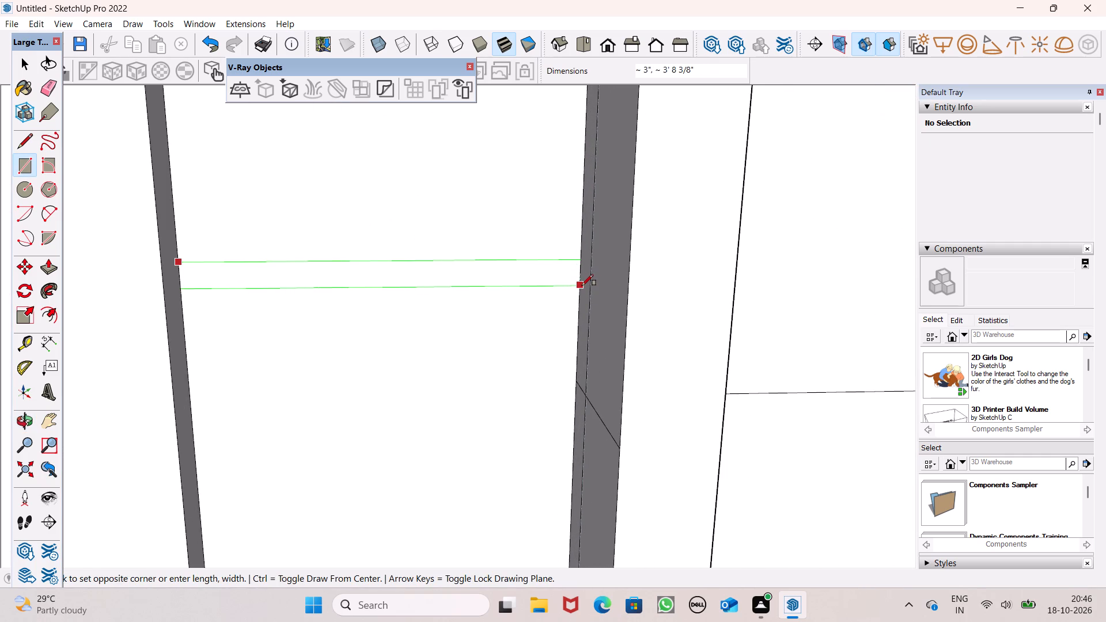
scroll(582, 286, "up", 3)
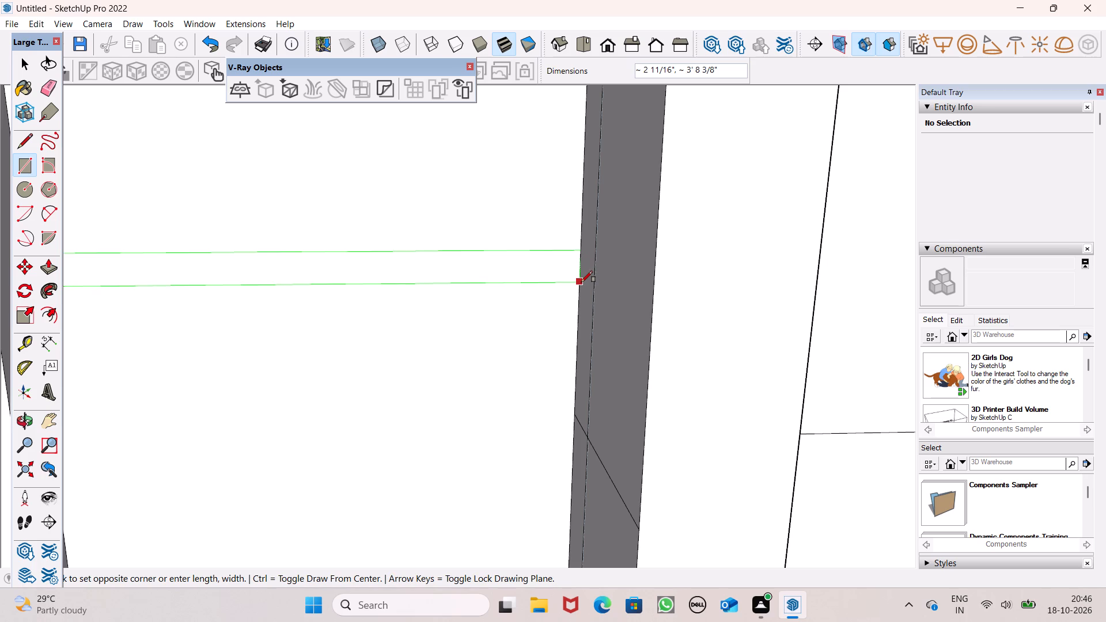
left_click(581, 283)
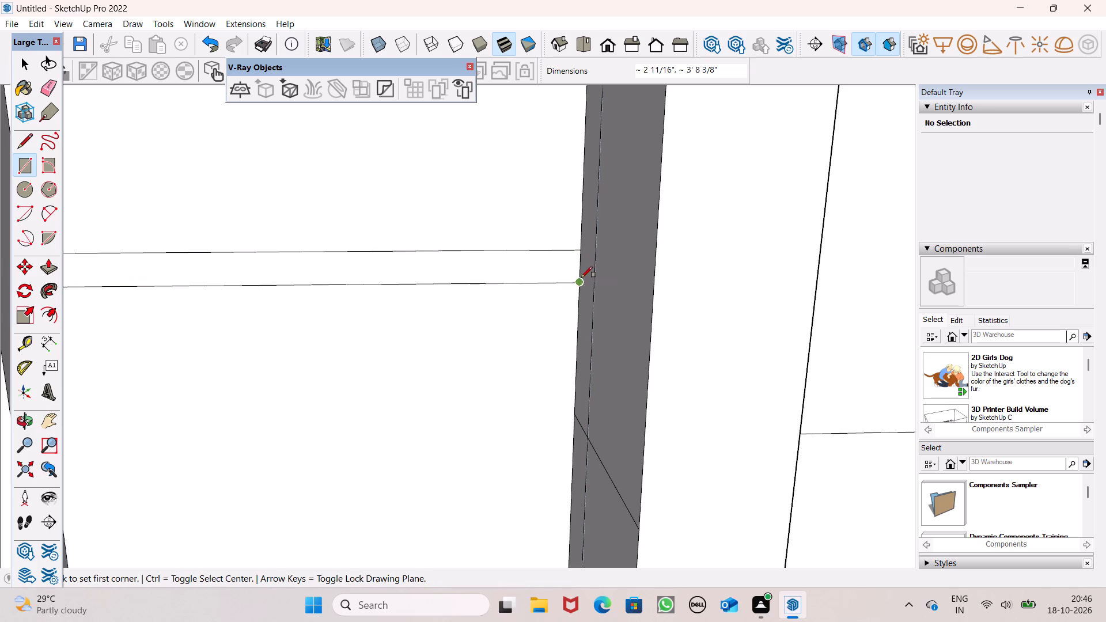
scroll(611, 246, "down", 11)
key("space")
Move the thin bar and its edges up about 1' 1/16" within the tall facade recess.
scroll(521, 237, "down", 7)
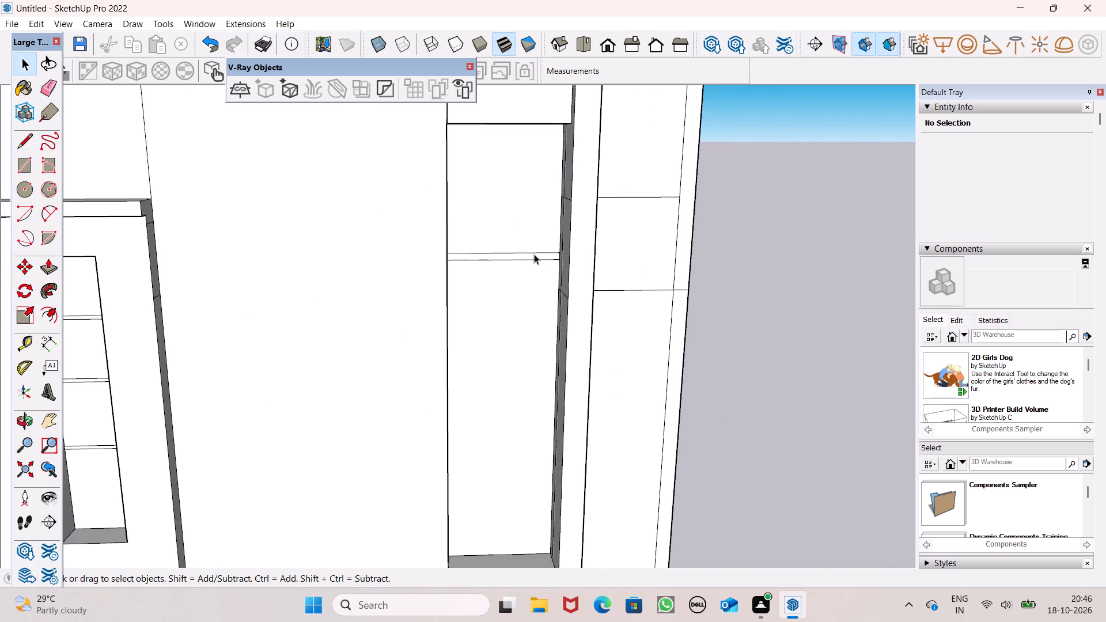
scroll(534, 254, "down", 3)
middle_click_drag(533, 320, 460, 329)
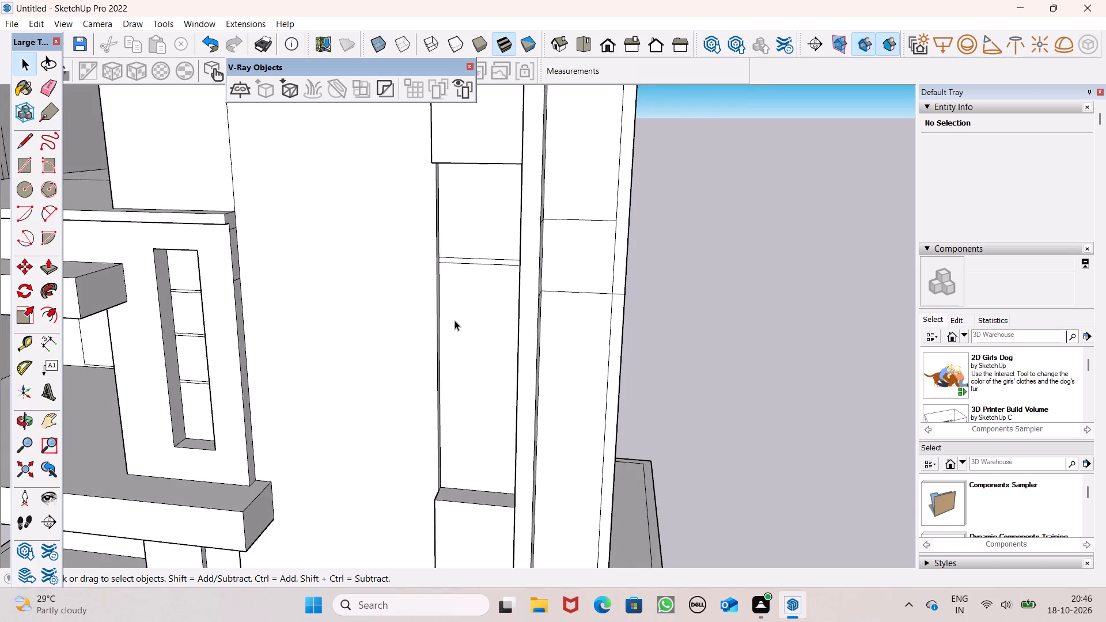
scroll(454, 319, "up", 5)
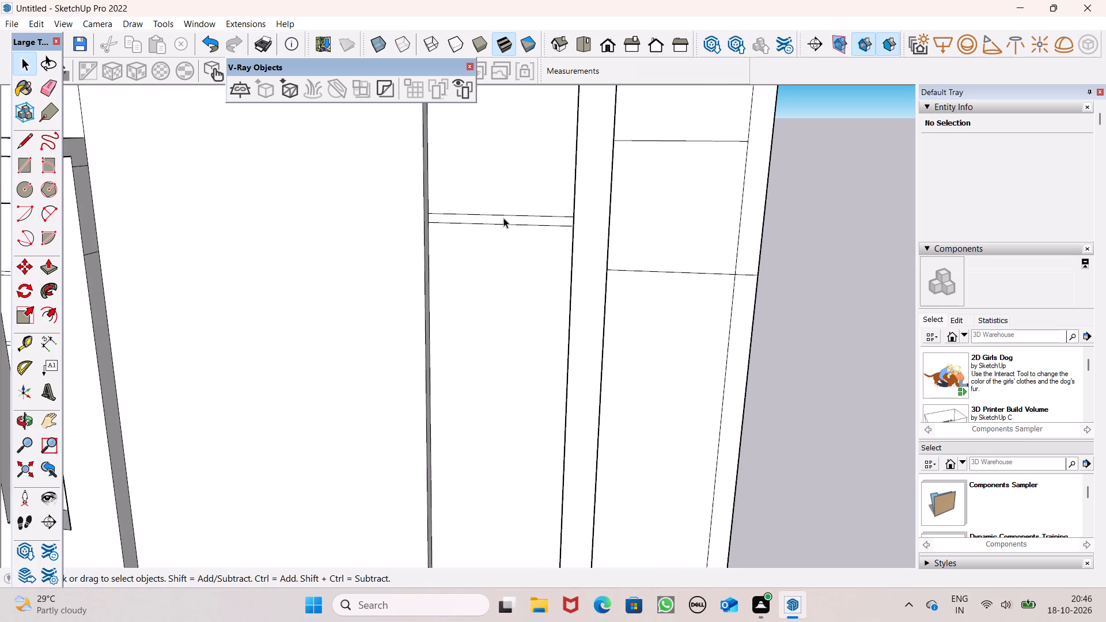
double_click(503, 218)
scroll(522, 212, "down", 7)
key("m")
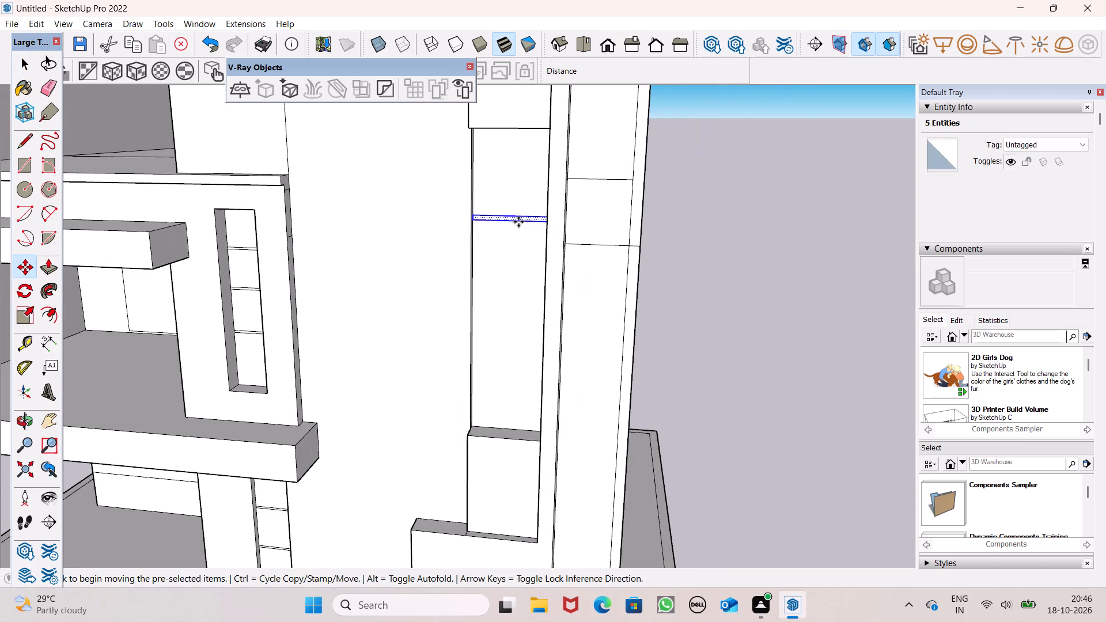
key("Return")
left_click_drag(516, 225, 513, 286)
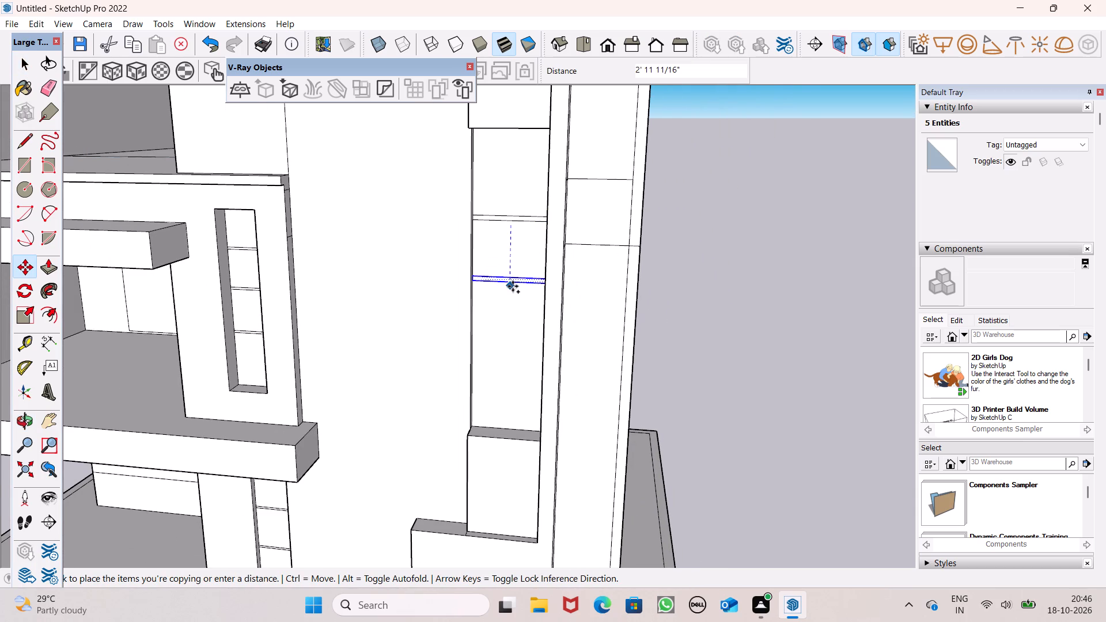
left_click_drag(513, 286, 501, 204)
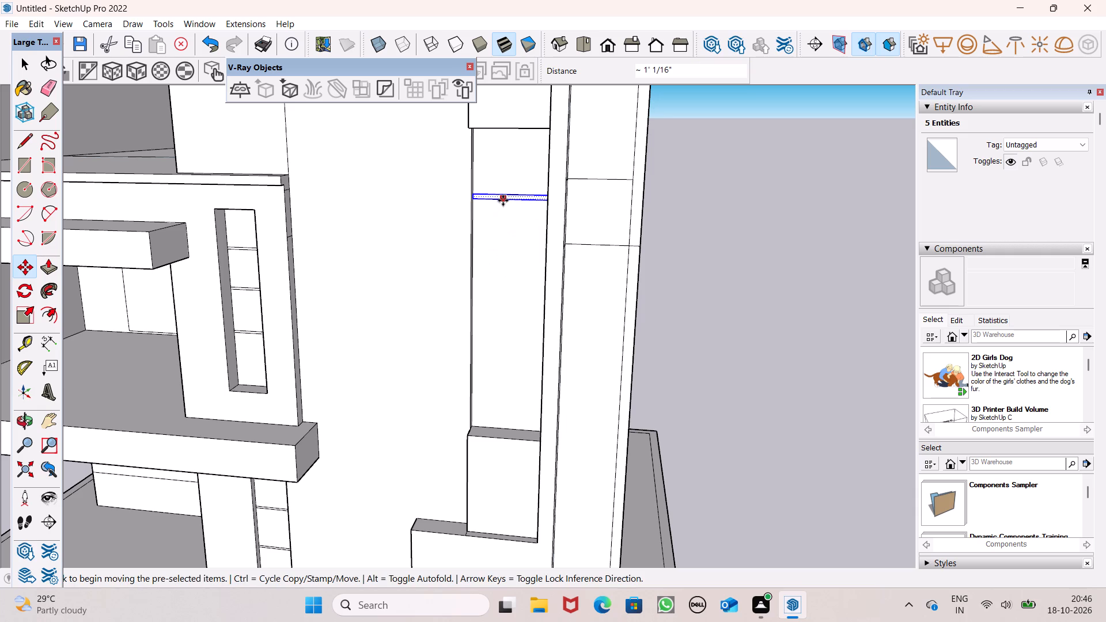
Copy the thin bar and its edges three times down the tall facade recess, spaced about 3' 1 3/8" apart.
left_click_drag(503, 200, 514, 261)
left_click(514, 261)
left_click_drag(514, 261, 517, 304)
left_click_drag(516, 304, 514, 298)
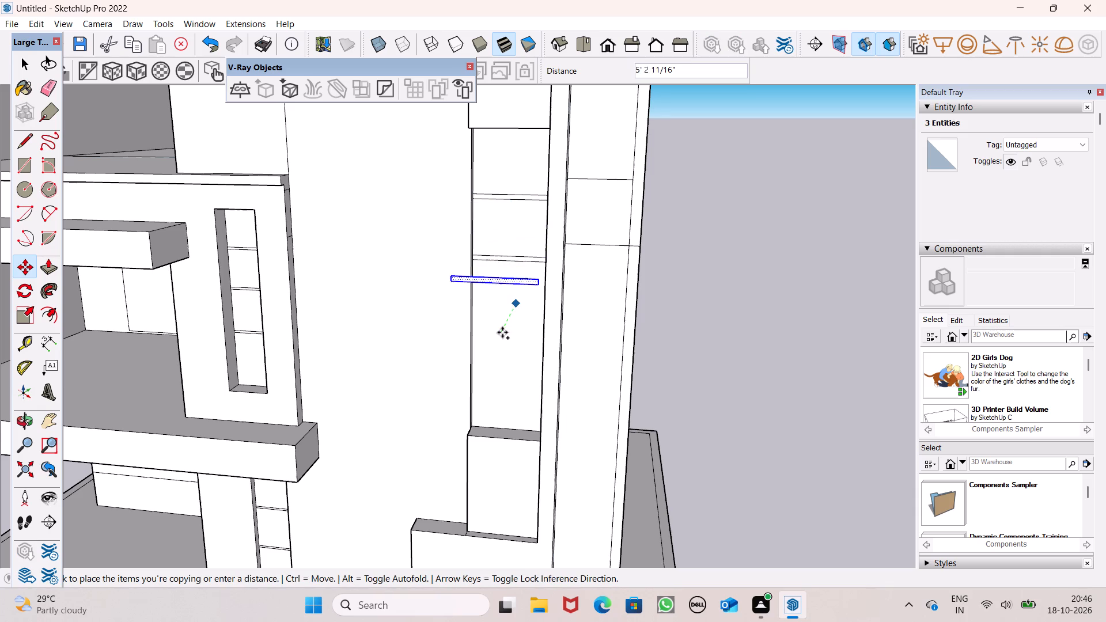
left_click(507, 366)
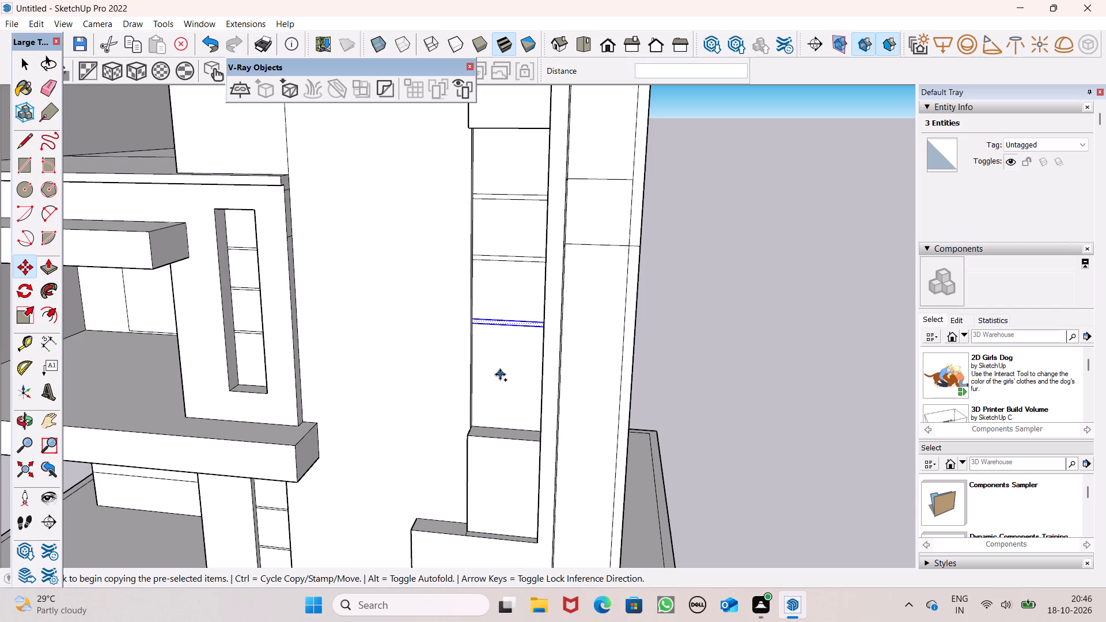
left_click_drag(511, 325, 514, 365)
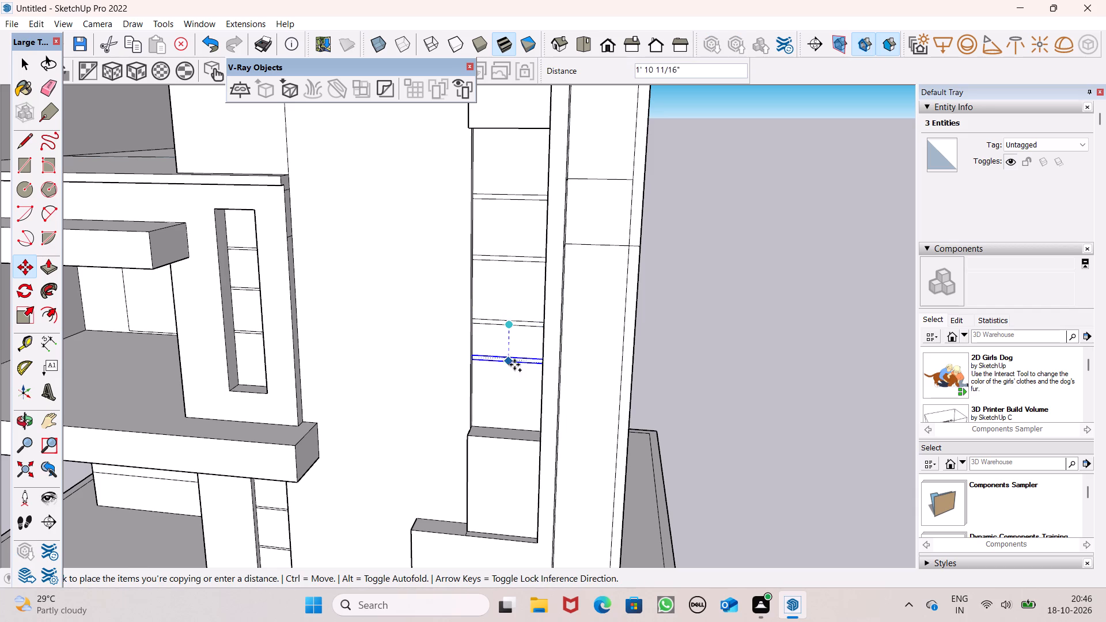
left_click_drag(514, 365, 512, 385)
triple_click(512, 384)
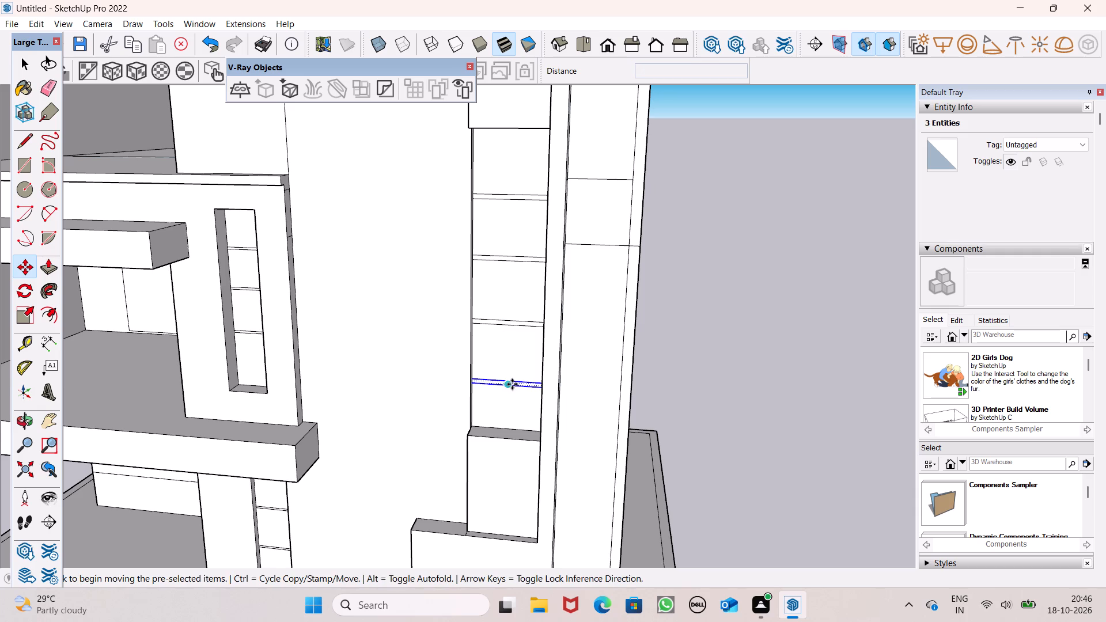
double_click(512, 384)
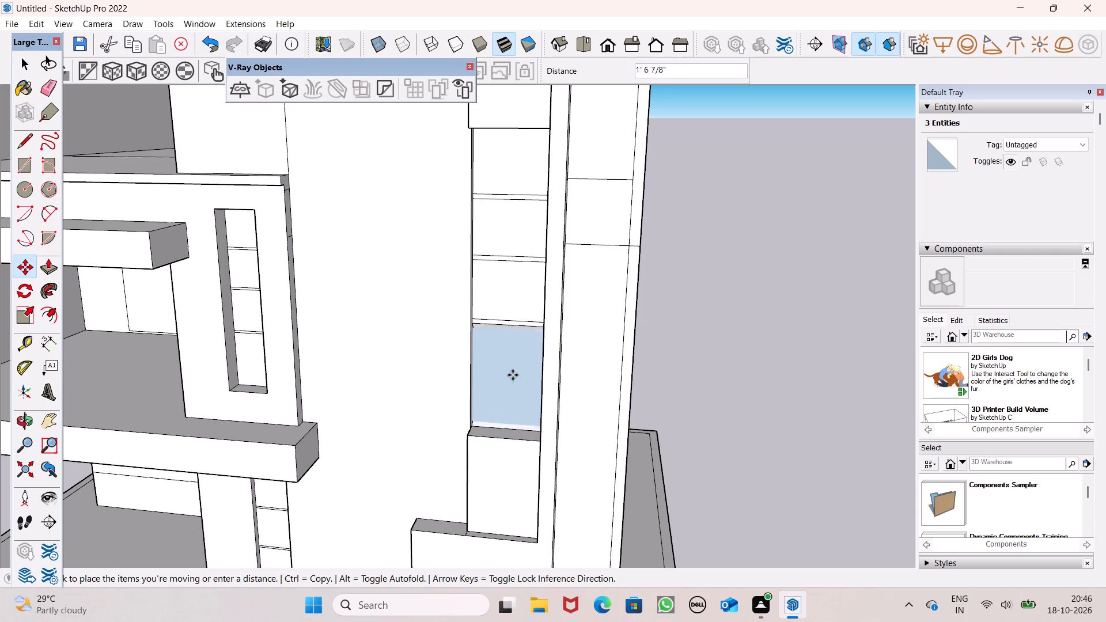
key("ctrl+z")
key("space")
left_click(757, 313)
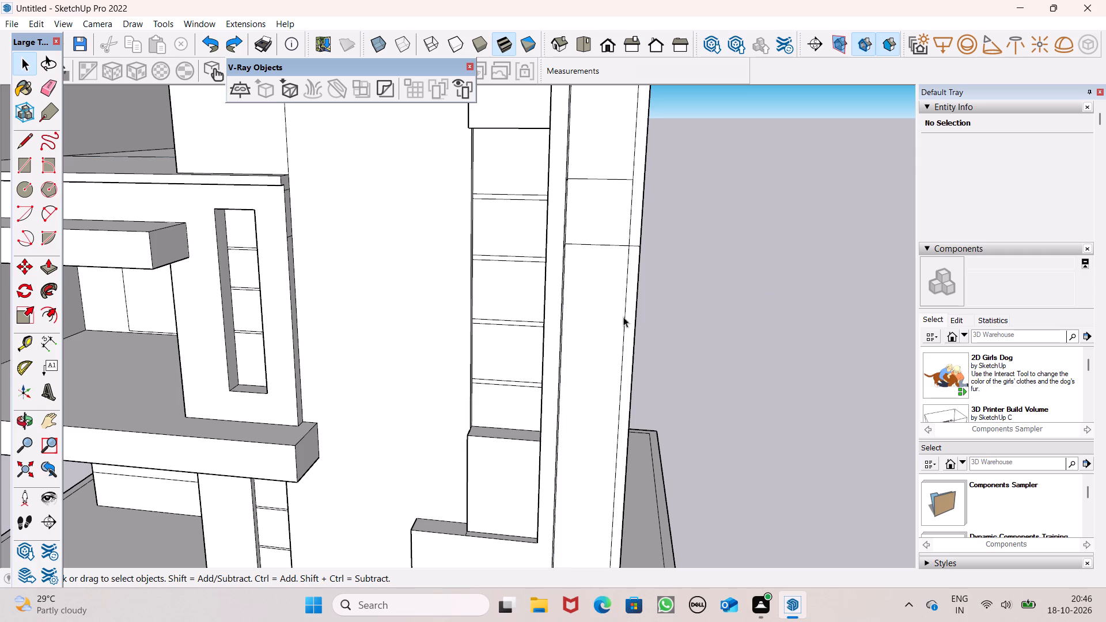
Erase the vertical dividing lines on the tall front wall beneath the overhanging slab and on the roof block's front face.
scroll(649, 228, "down", 5)
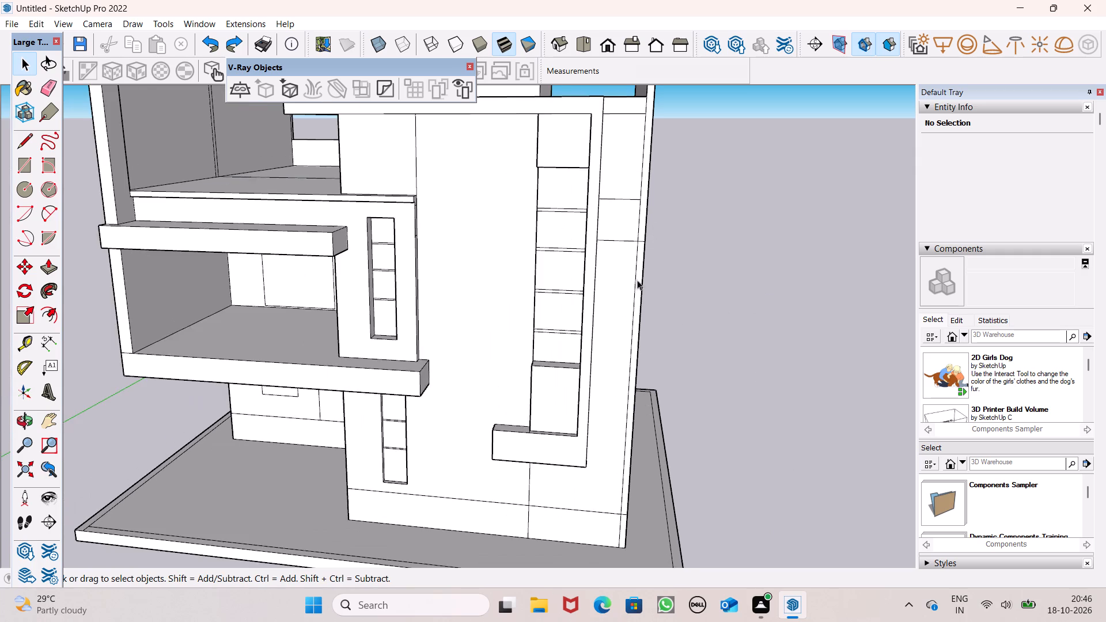
middle_click_drag(637, 288, 718, 394)
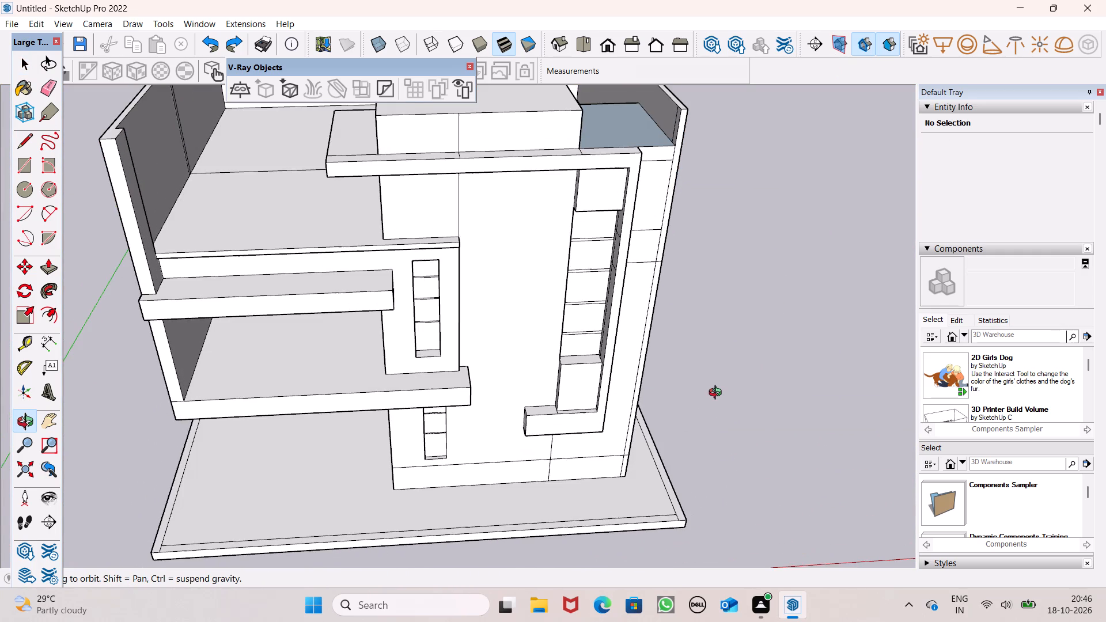
middle_click_drag(718, 394, 721, 392)
scroll(719, 394, "up", 2)
scroll(721, 253, "down", 3)
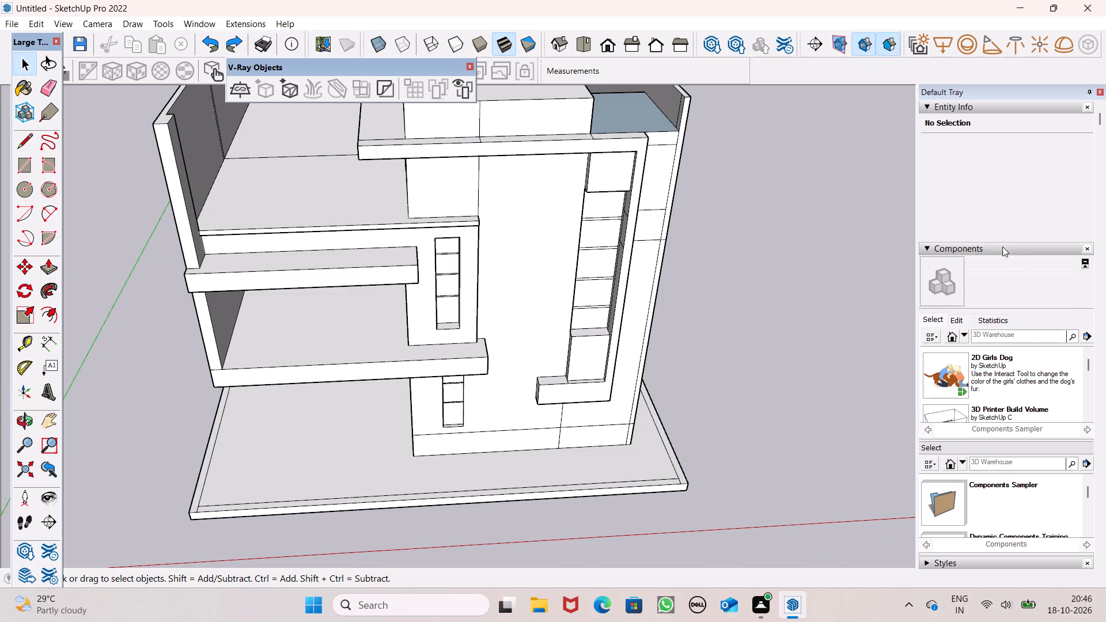
scroll(893, 242, "down", 5)
middle_click_drag(897, 248, 827, 191)
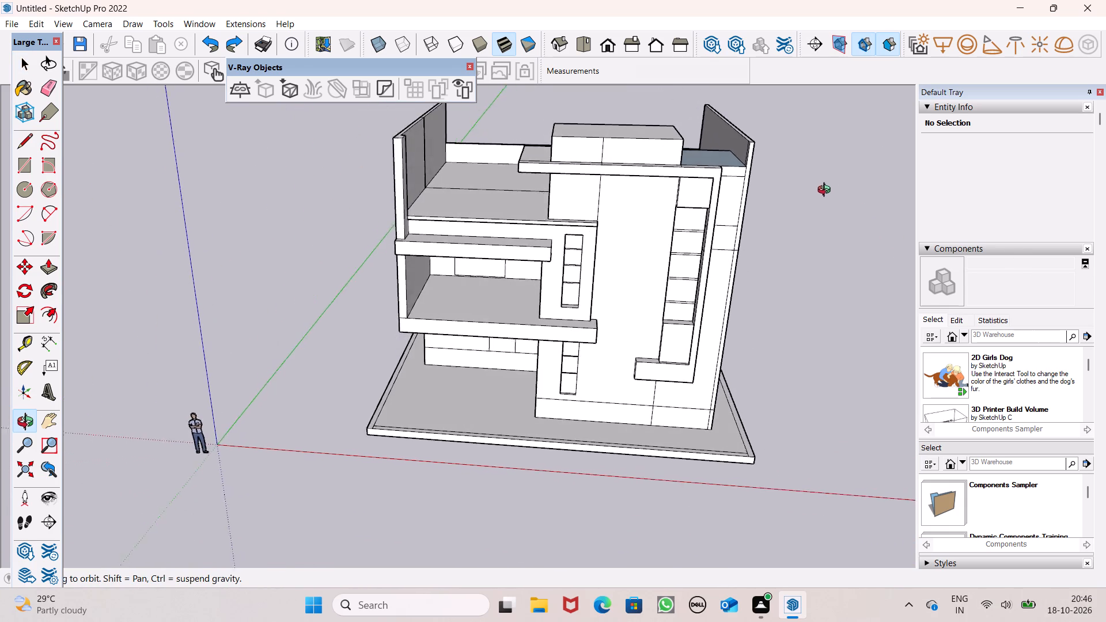
middle_click_drag(827, 191, 823, 164)
scroll(625, 144, "up", 5)
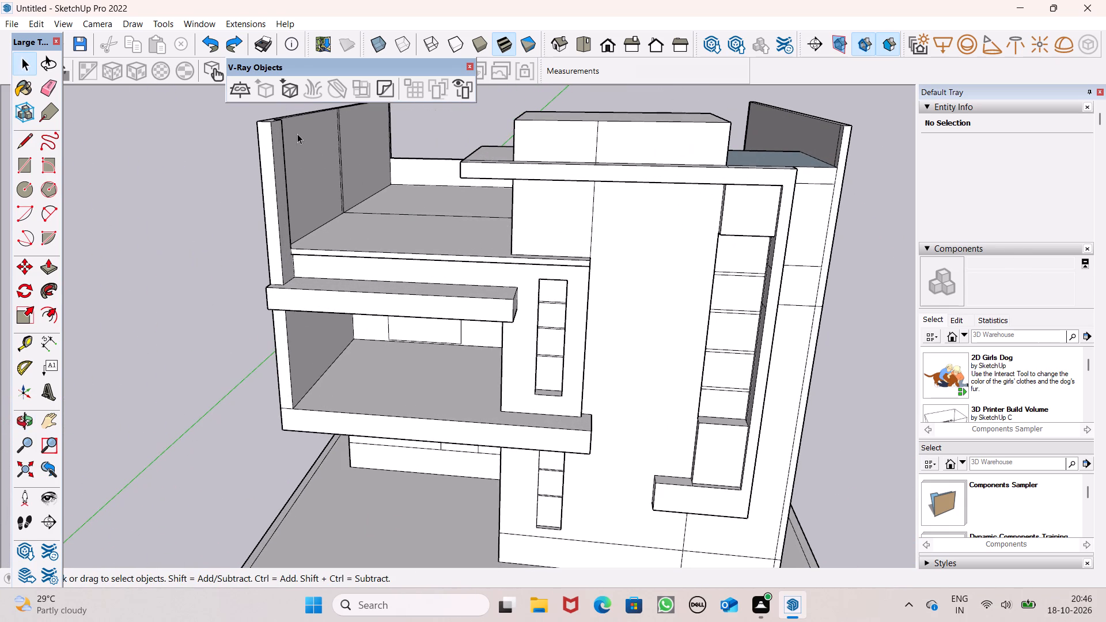
left_click(44, 88)
scroll(604, 189, "up", 4)
left_click(591, 200)
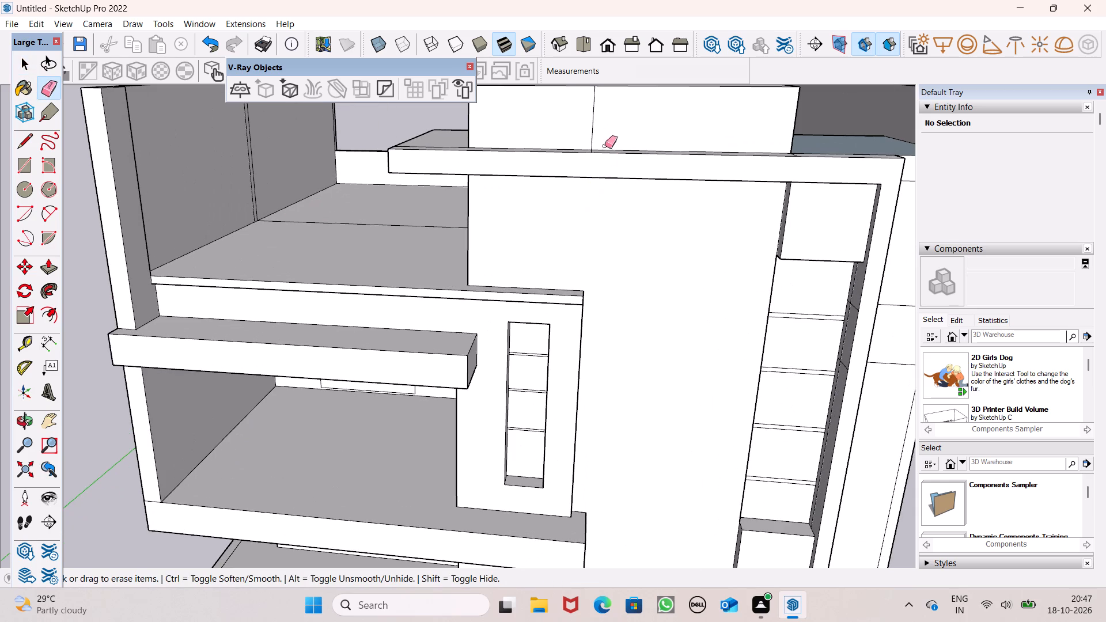
left_click_drag(604, 135, 580, 127)
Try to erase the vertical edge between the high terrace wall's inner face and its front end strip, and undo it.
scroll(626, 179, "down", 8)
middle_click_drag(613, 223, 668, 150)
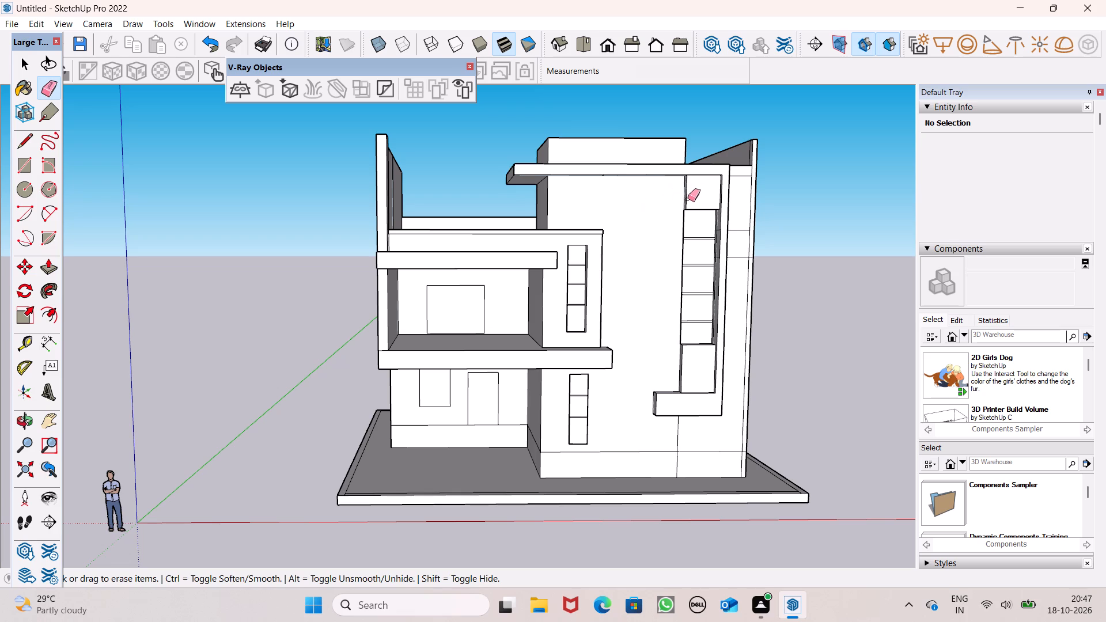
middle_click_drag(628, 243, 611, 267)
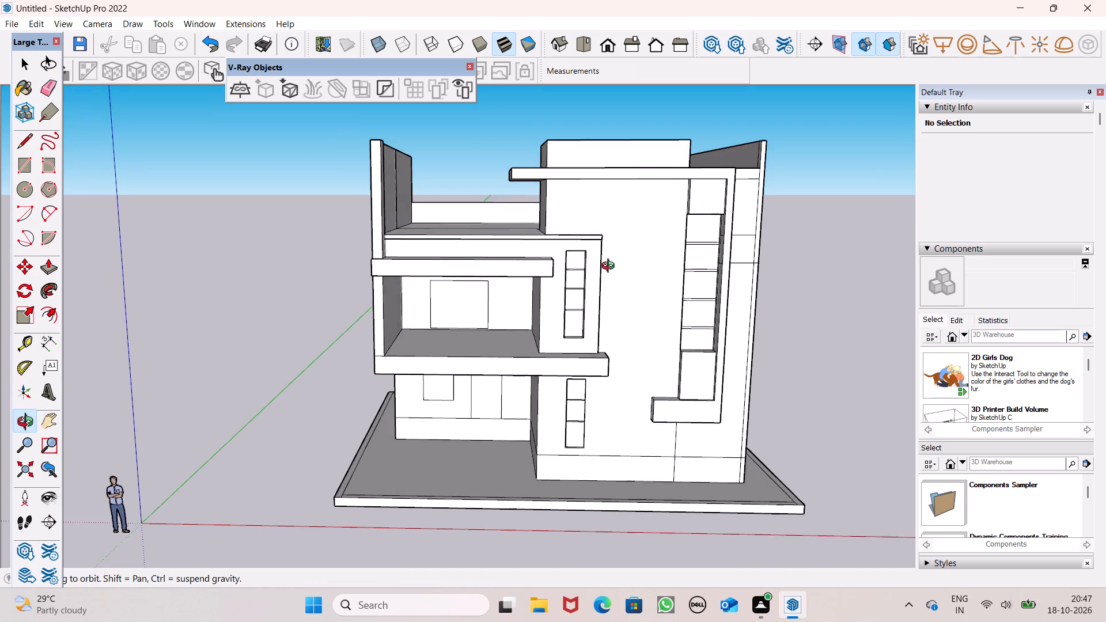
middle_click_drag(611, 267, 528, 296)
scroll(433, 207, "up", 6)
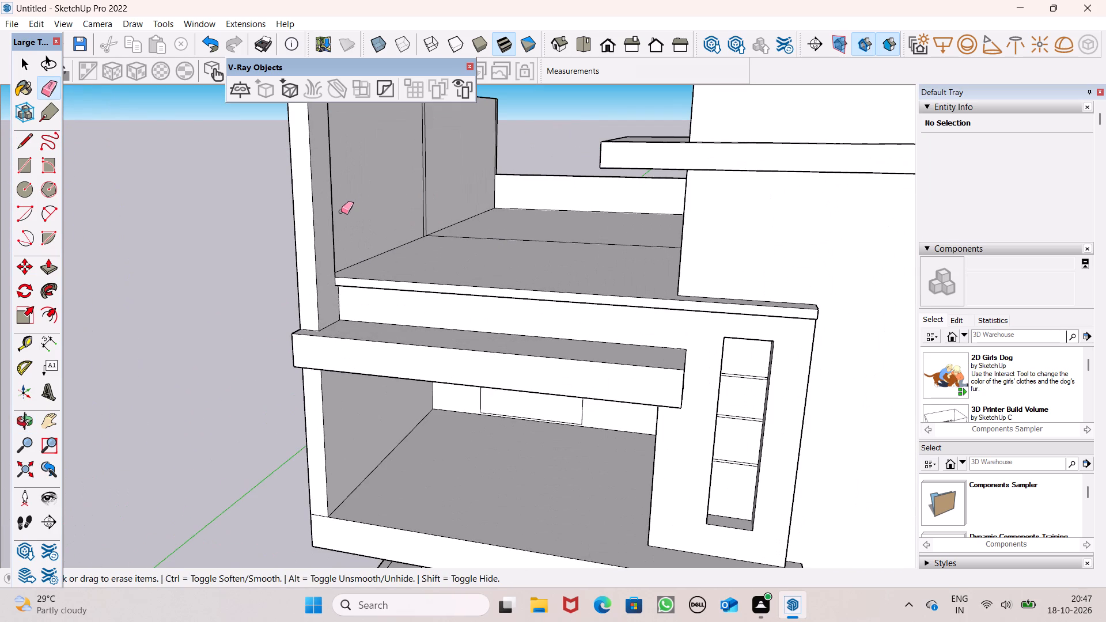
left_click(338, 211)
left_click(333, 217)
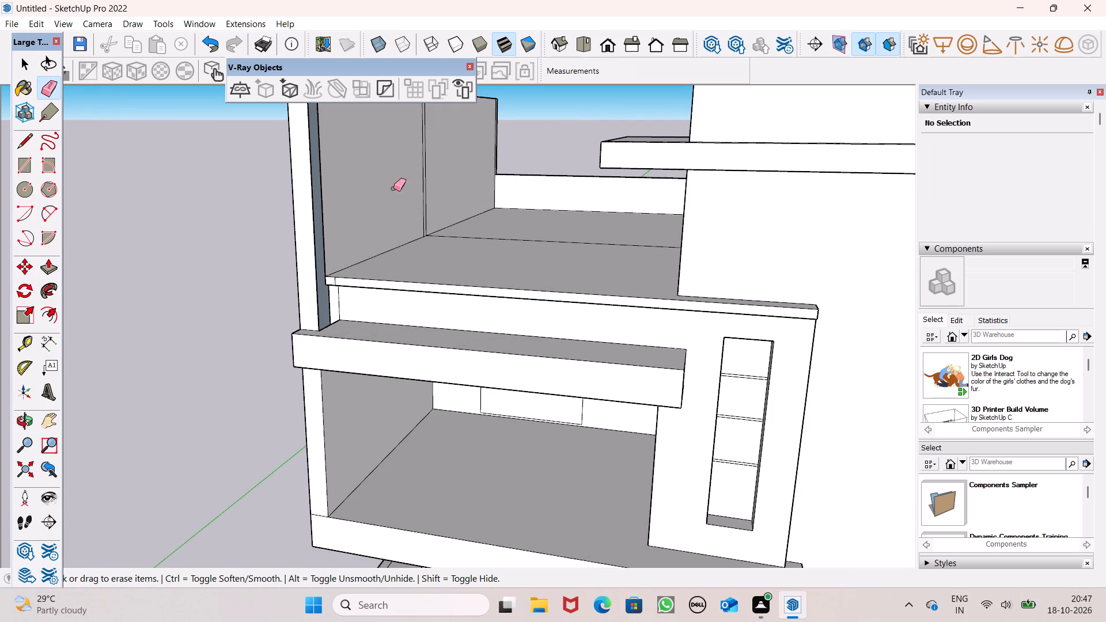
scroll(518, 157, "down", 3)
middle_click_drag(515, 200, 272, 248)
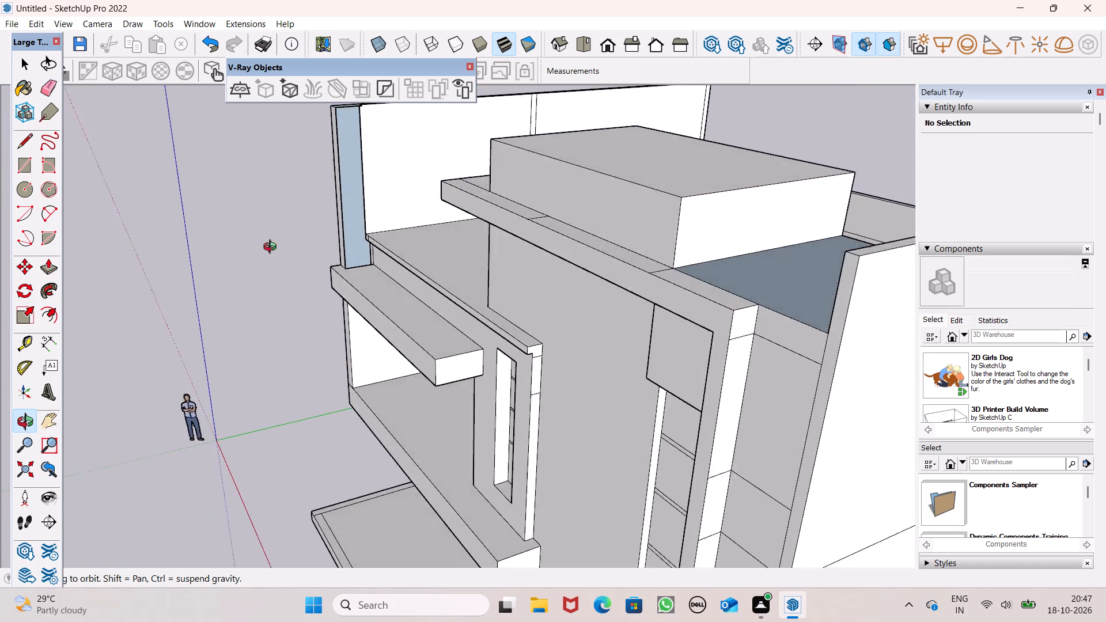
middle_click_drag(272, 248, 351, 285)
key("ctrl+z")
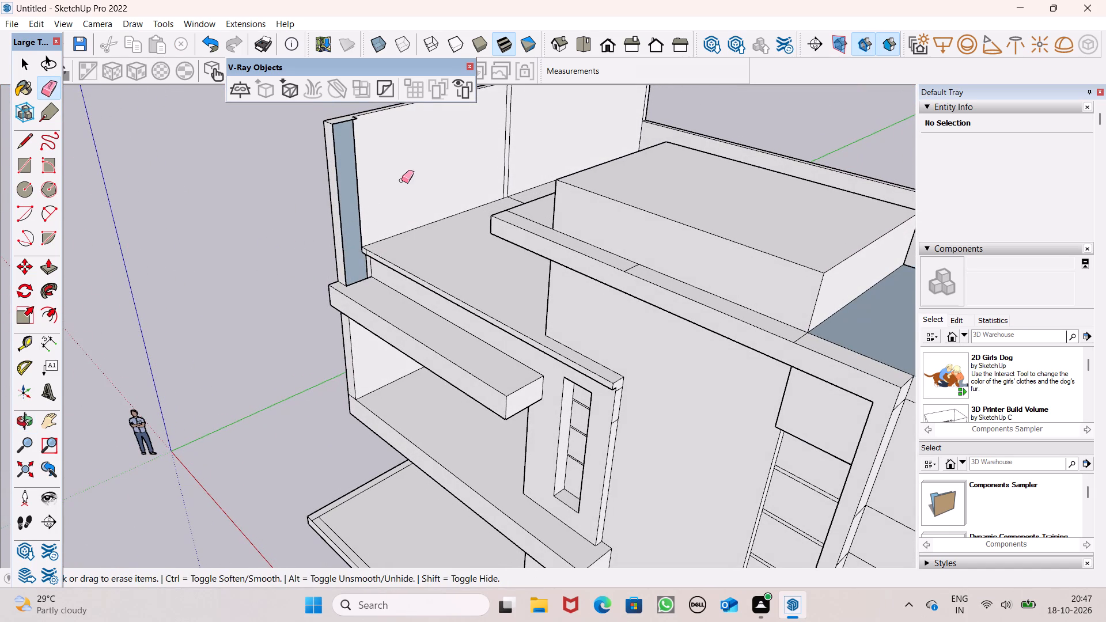
Push/Pull the front section of the high terrace wall's inner face by 6 13/16", level with the front end strip.
scroll(359, 151, "down", 1)
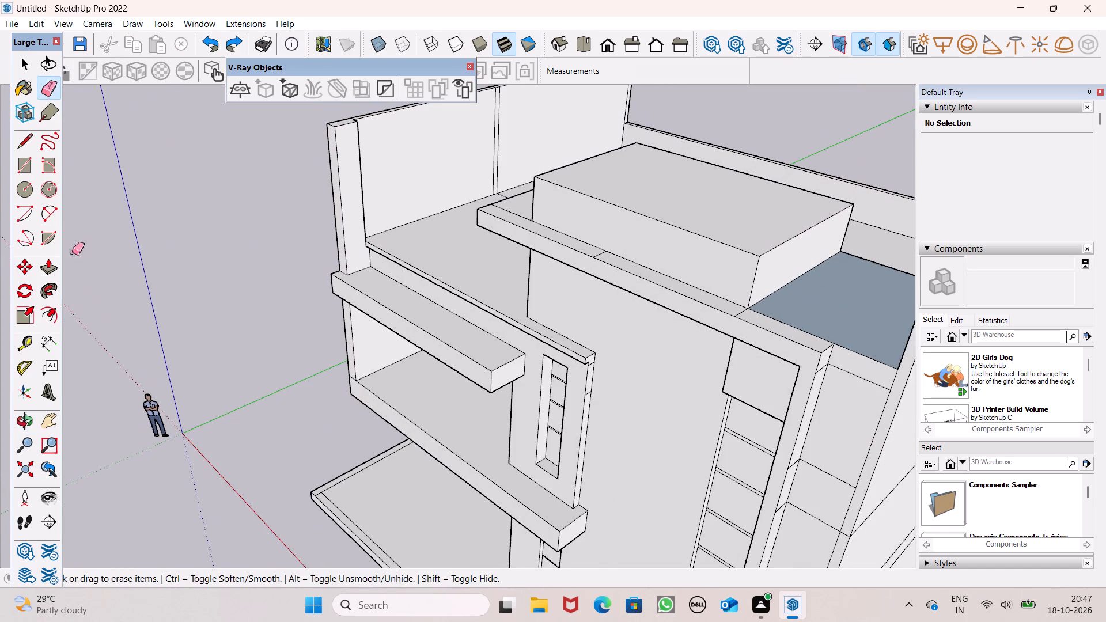
left_click(51, 261)
left_click_drag(377, 155, 370, 171)
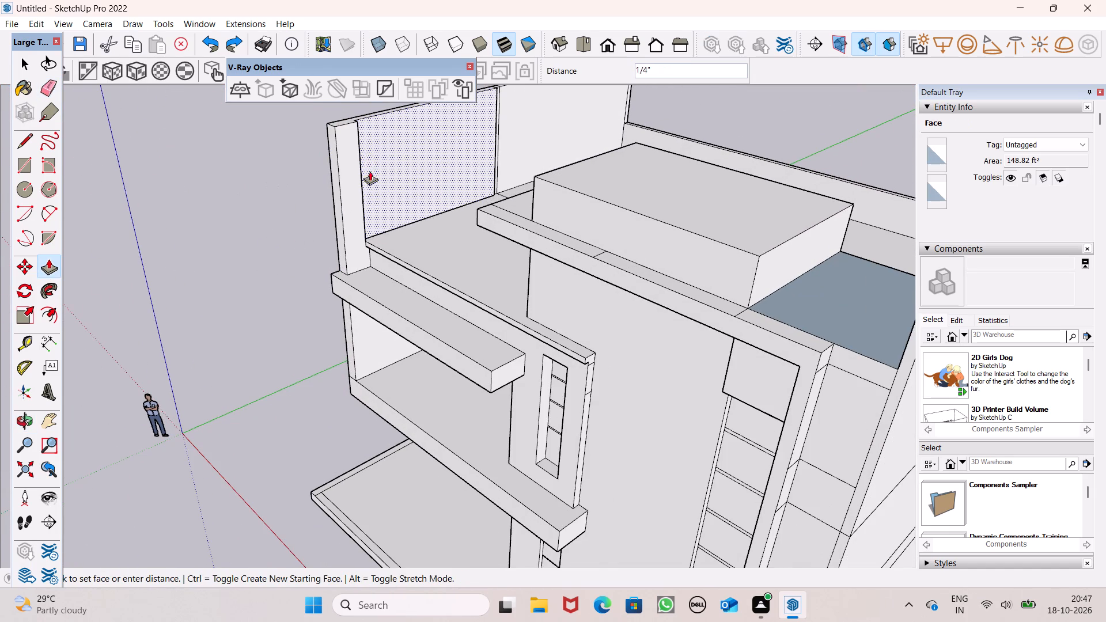
left_click_drag(370, 171, 355, 181)
scroll(456, 207, "down", 7)
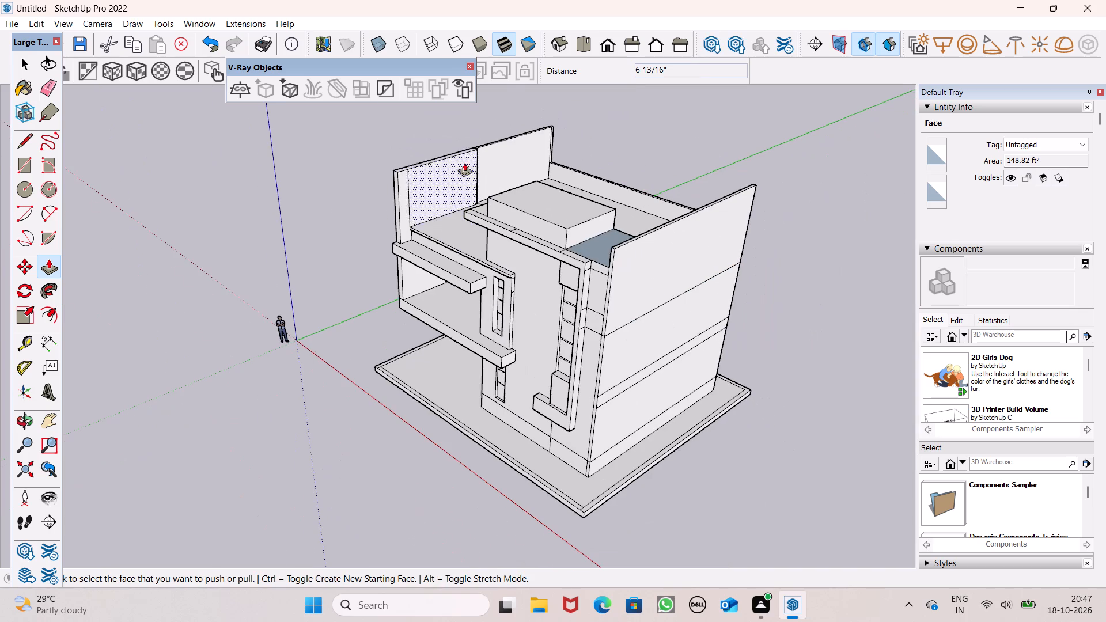
Erase the vertical line beside the step between the front and rear sections of the high terrace wall.
scroll(514, 80, "up", 1)
middle_click_drag(535, 170, 429, 267)
scroll(507, 134, "up", 5)
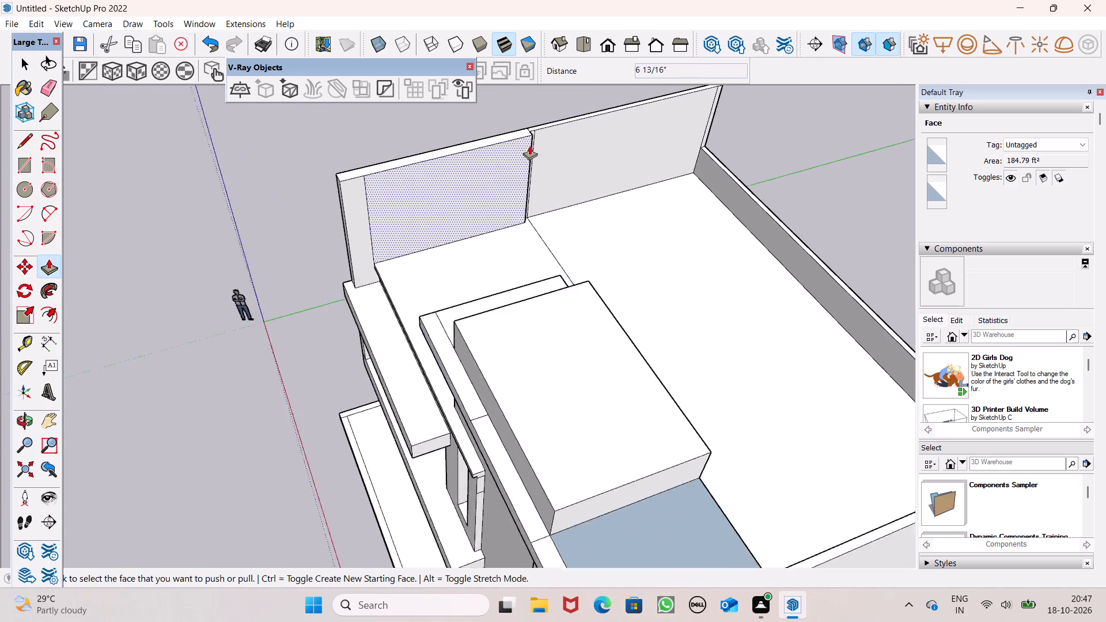
scroll(529, 146, "up", 11)
middle_click_drag(566, 182, 490, 203)
scroll(490, 203, "up", 4)
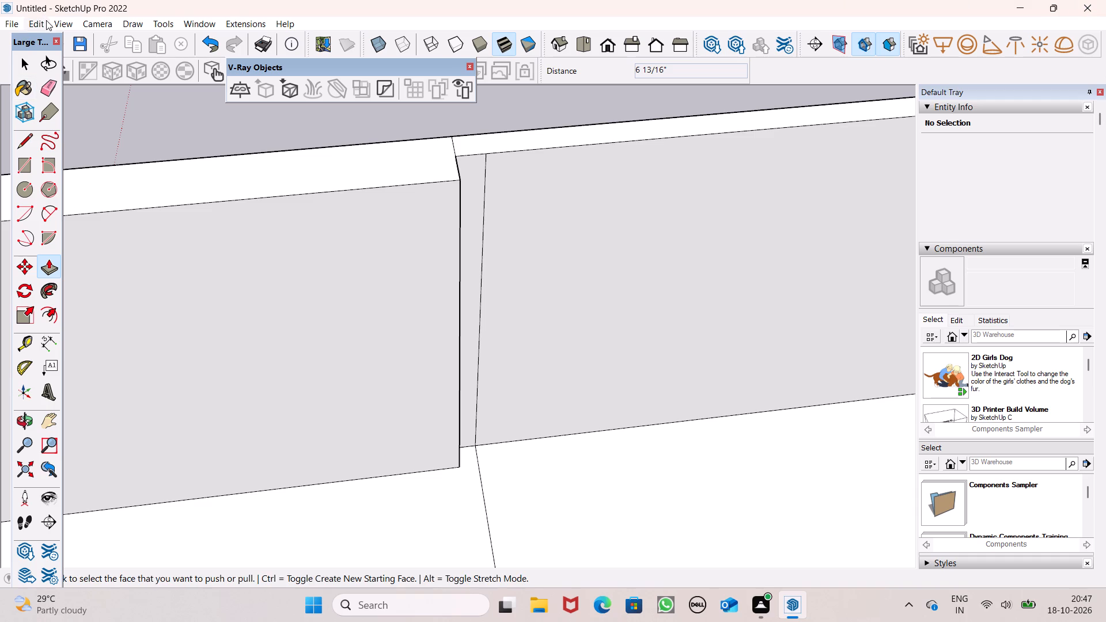
left_click(46, 95)
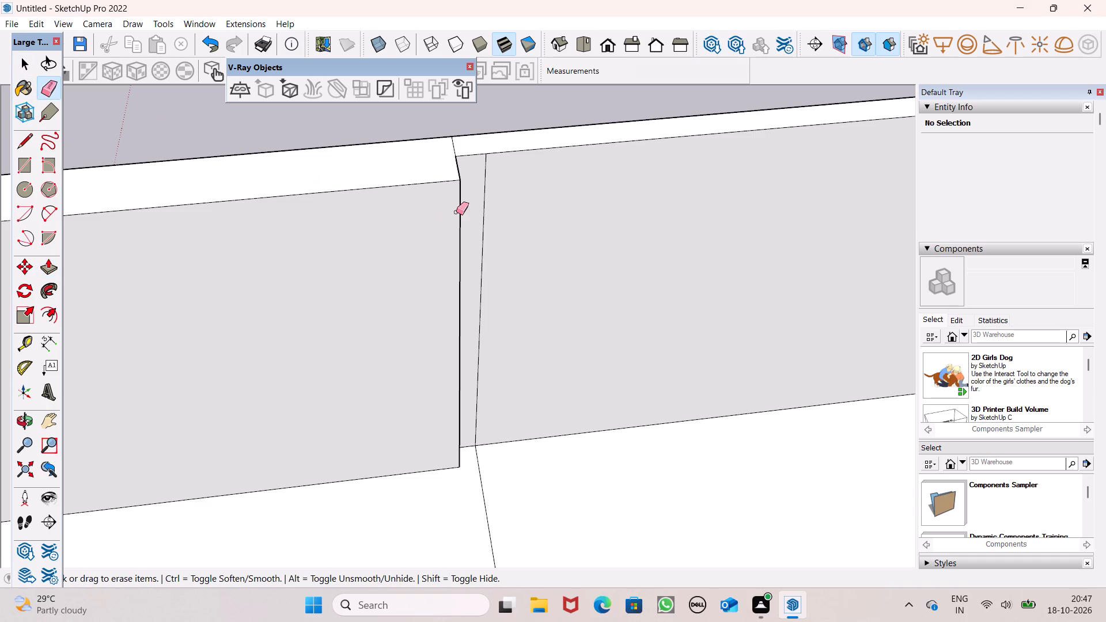
left_click(485, 200)
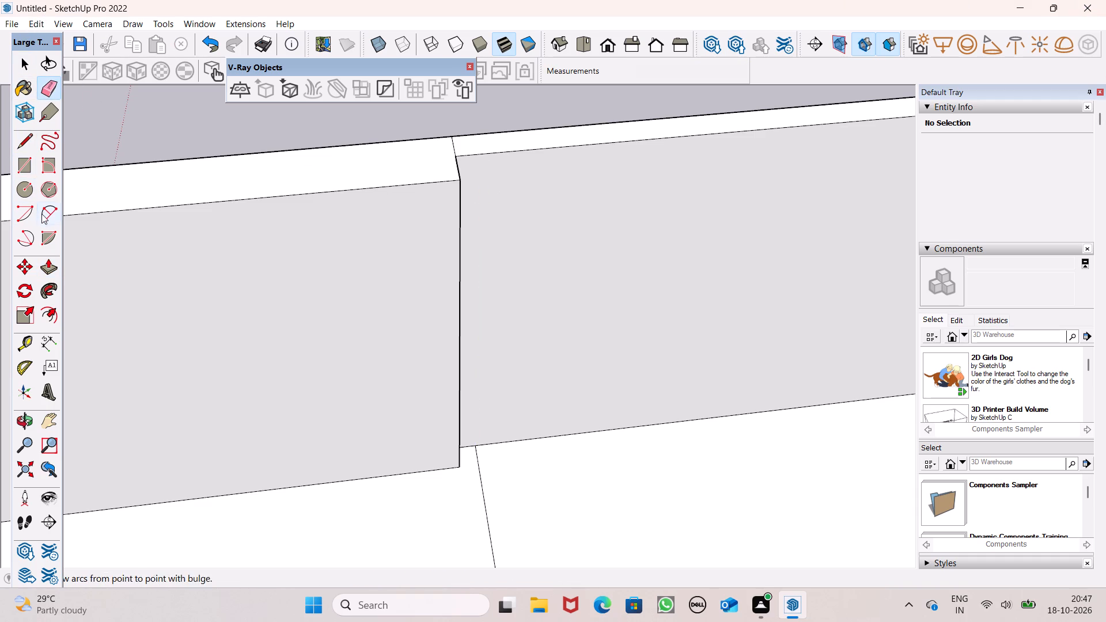
Push/Pull the rear section of the high terrace wall's inner face by 6 13/16", flush with the front section.
left_click(48, 261)
left_click_drag(532, 252, 517, 270)
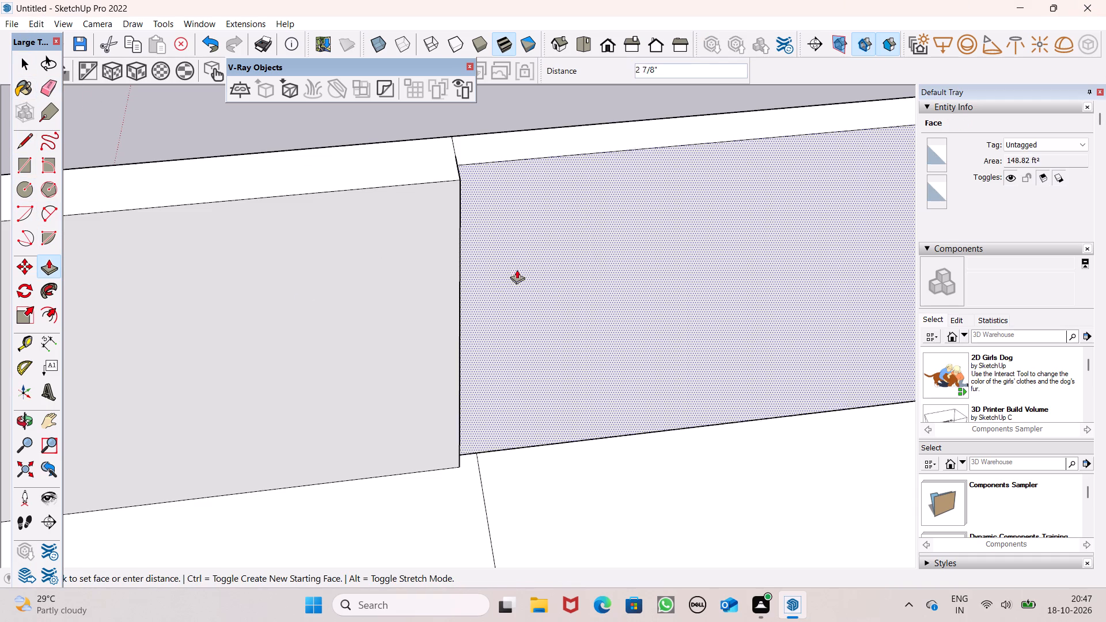
left_click_drag(517, 270, 463, 291)
scroll(425, 179, "down", 12)
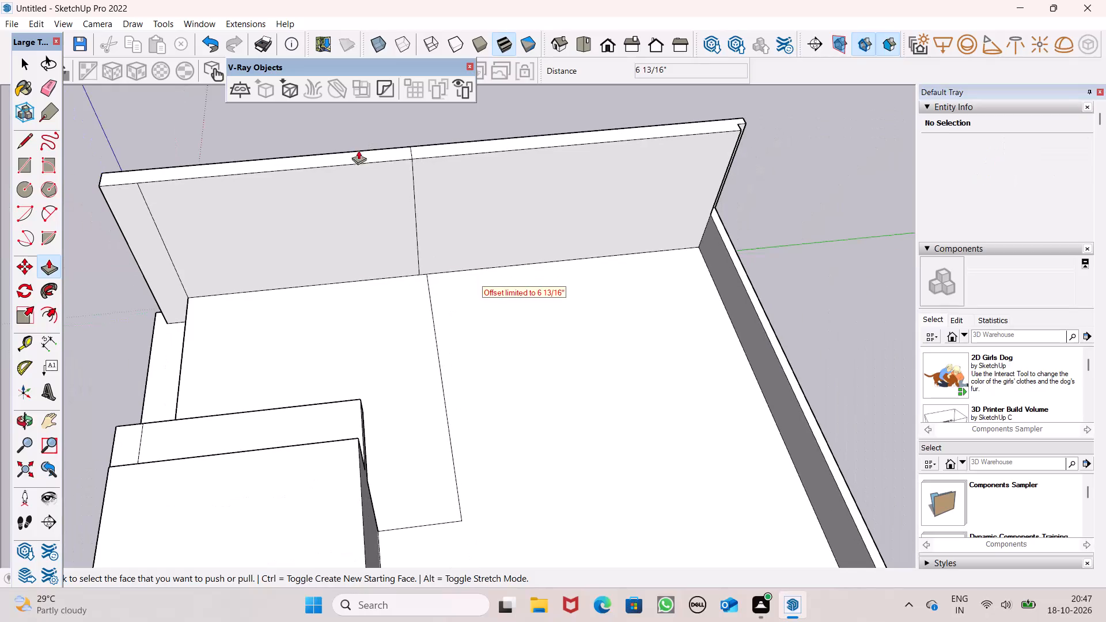
key("space")
Examine the high terrace wall and the front facade from several angles.
middle_click_drag(394, 214, 579, 177)
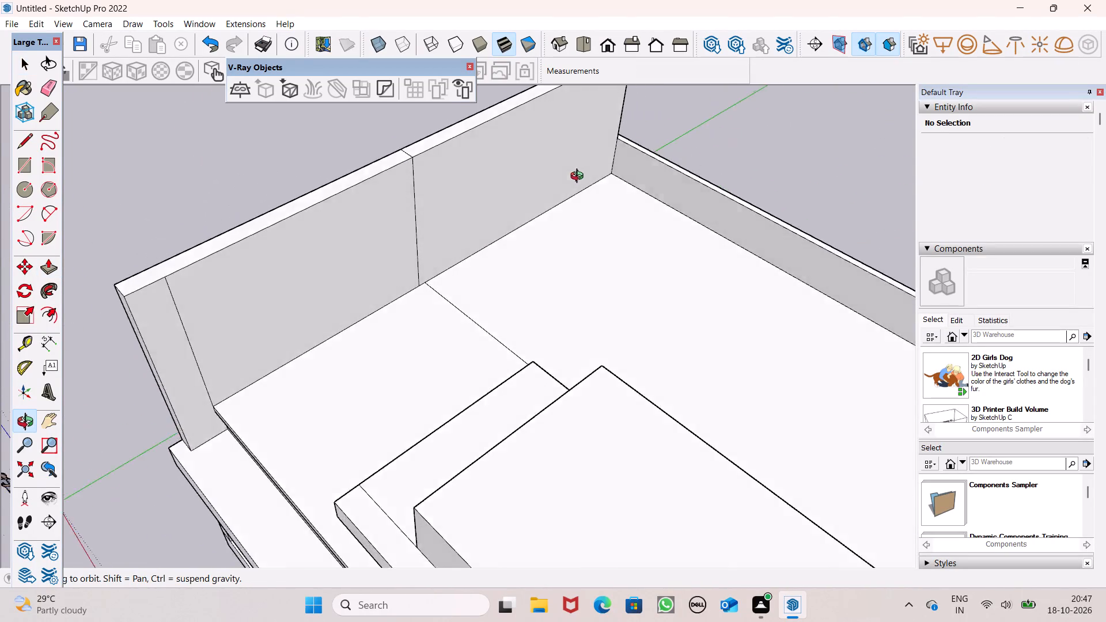
middle_click_drag(579, 177, 618, 159)
scroll(620, 158, "down", 2)
middle_click_drag(632, 194, 705, 130)
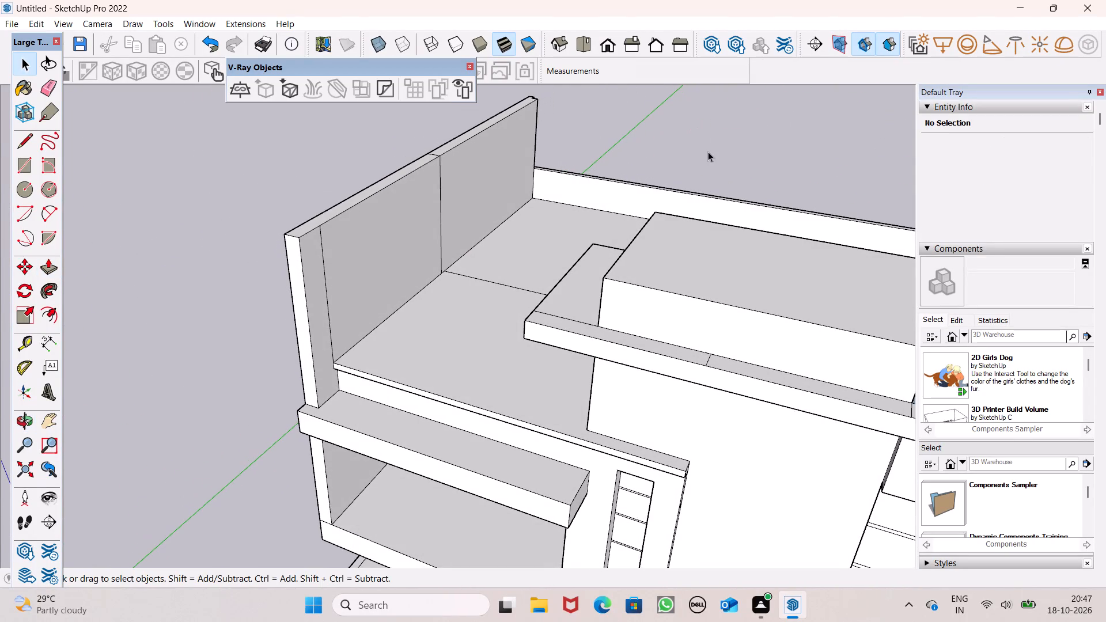
scroll(671, 143, "down", 3)
middle_click_drag(656, 204, 660, 150)
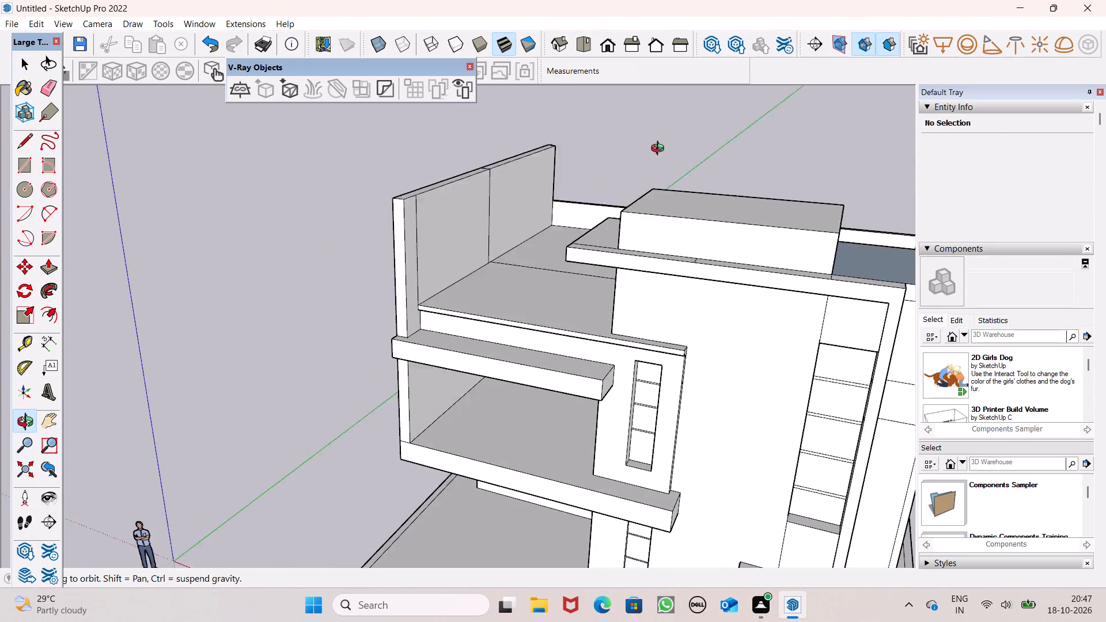
middle_click_drag(660, 150, 656, 124)
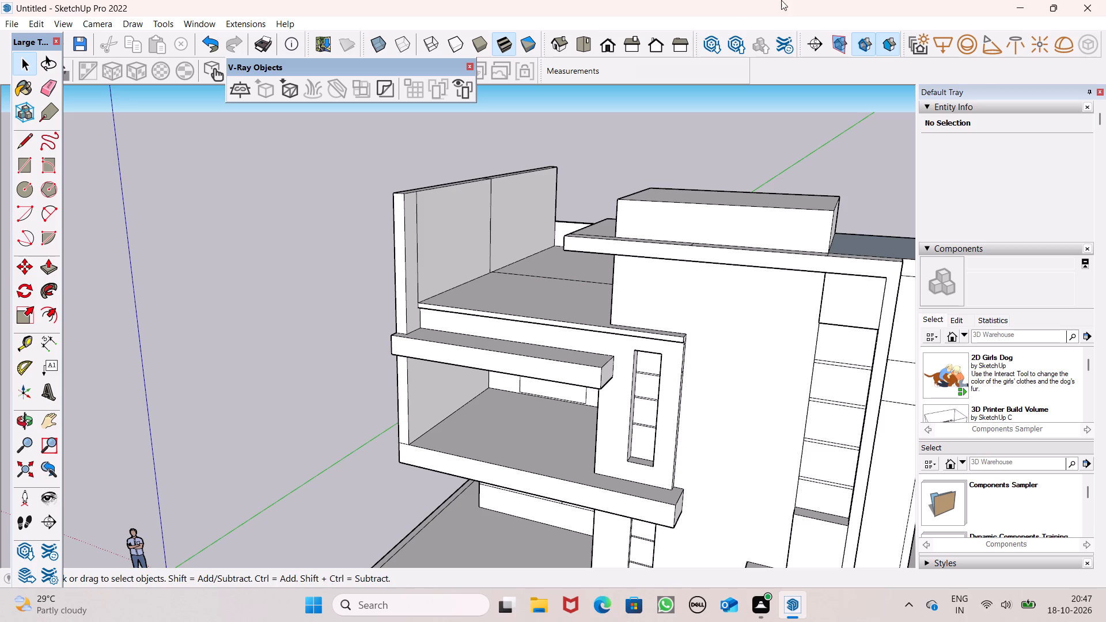
scroll(621, 271, "down", 1)
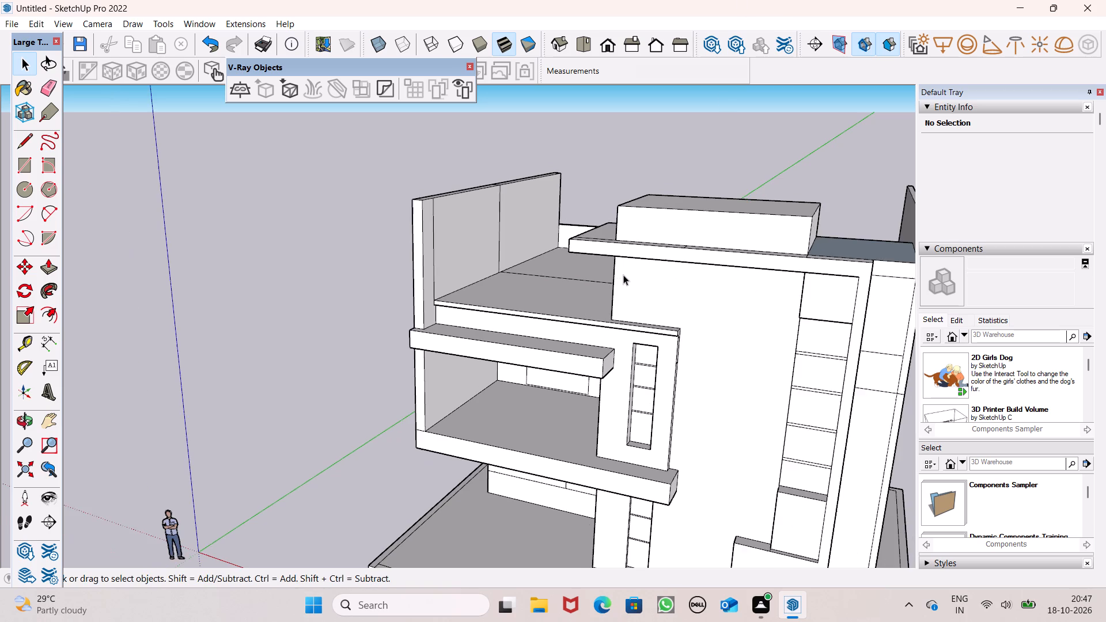
middle_click_drag(684, 350, 582, 334)
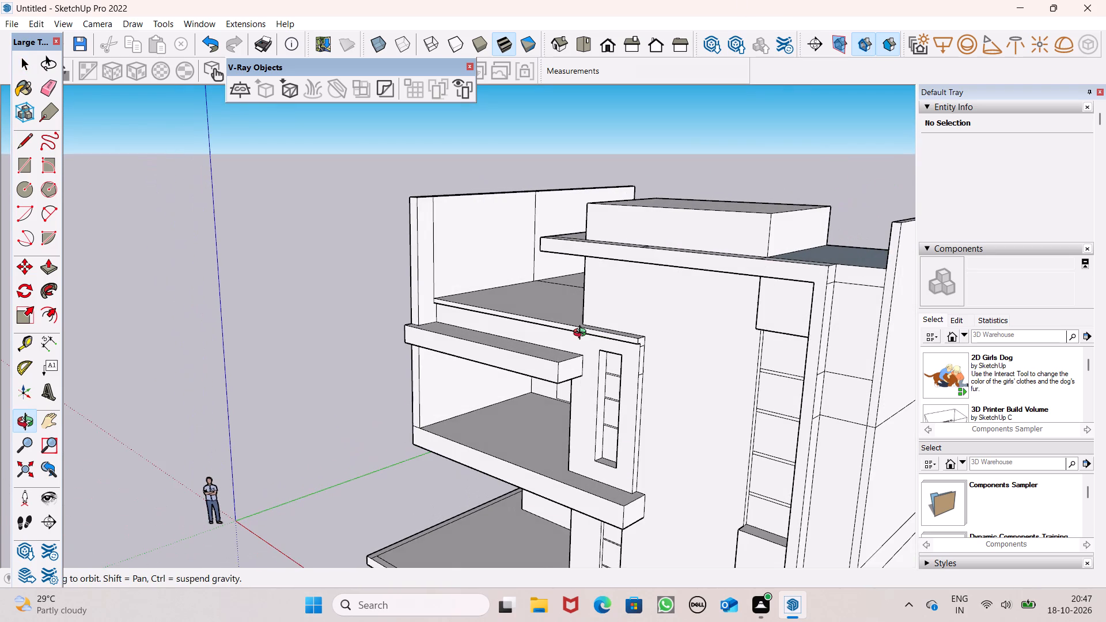
middle_click_drag(582, 334, 582, 333)
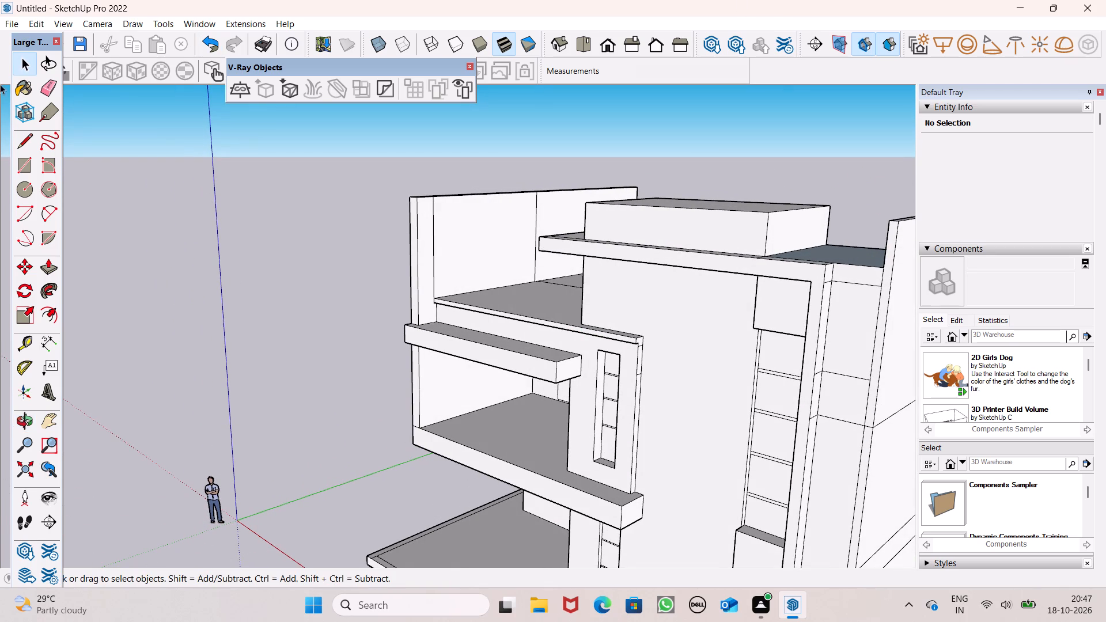
Erase the two short horizontal edges across the narrow end face of the upper front wall beside the small barred window.
left_click(50, 81)
scroll(842, 370, "up", 7)
scroll(606, 375, "up", 3)
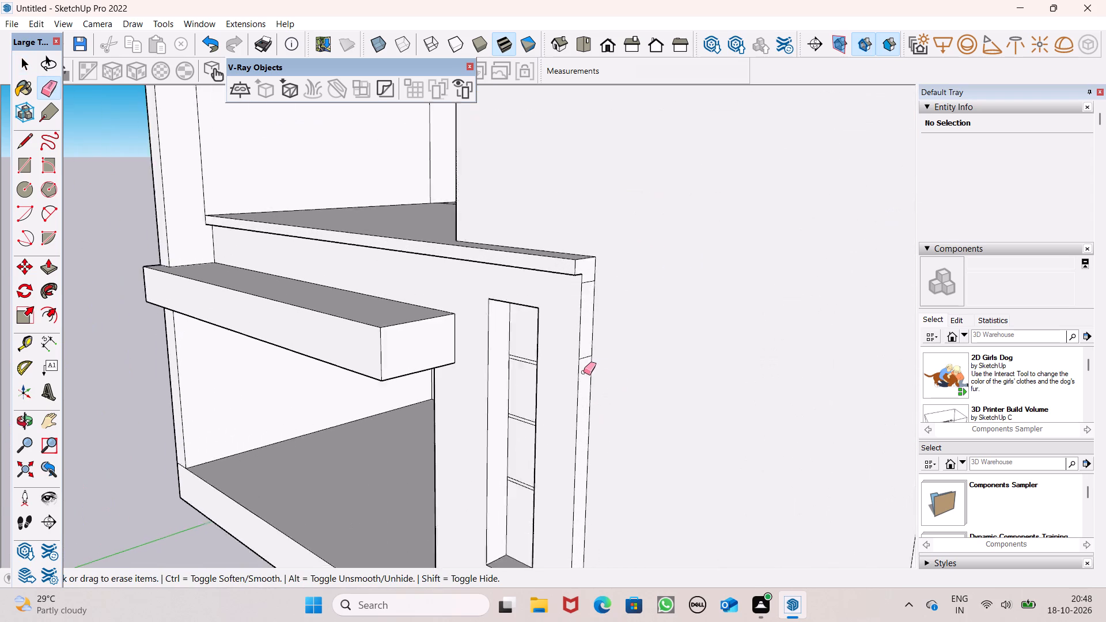
scroll(584, 372, "up", 5)
scroll(594, 275, "up", 4)
left_click(585, 192)
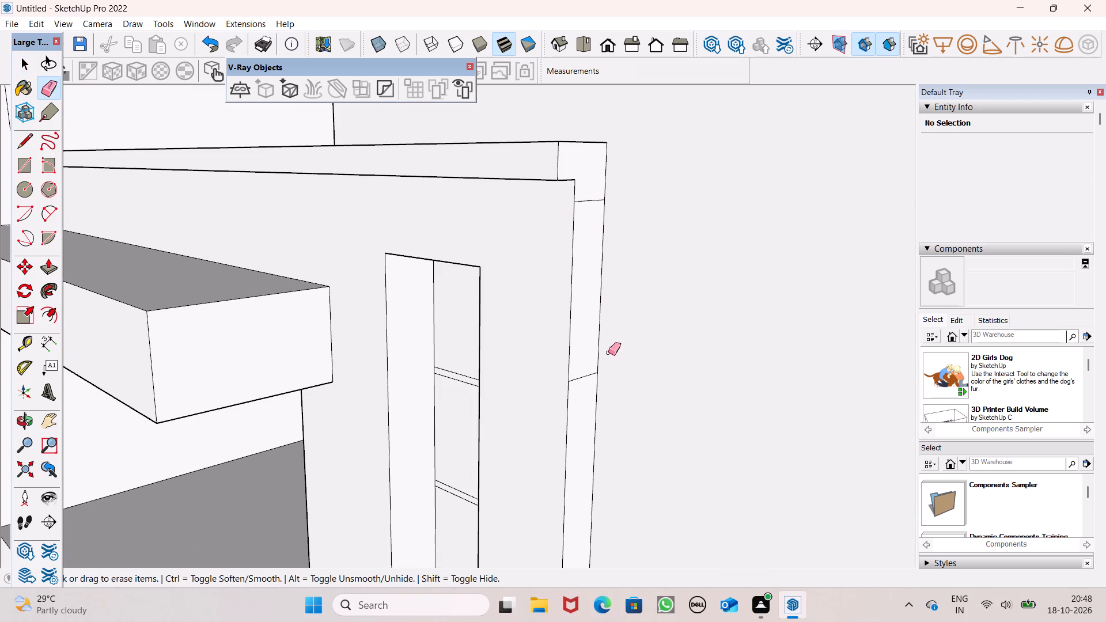
left_click(590, 390)
left_click_drag(586, 384, 586, 391)
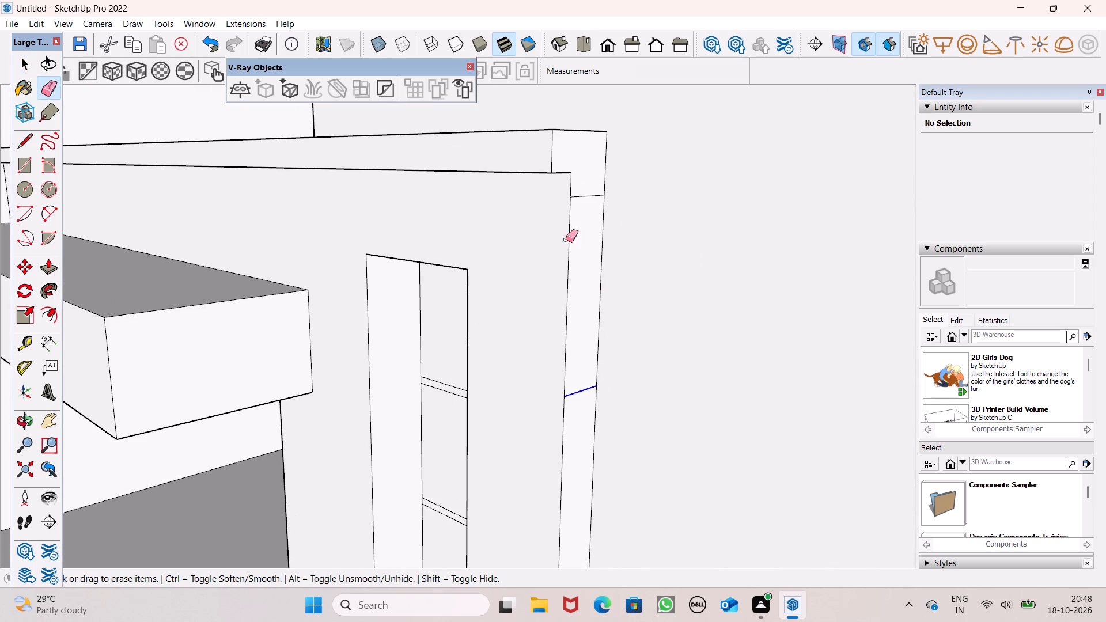
left_click(587, 200)
left_click(589, 194)
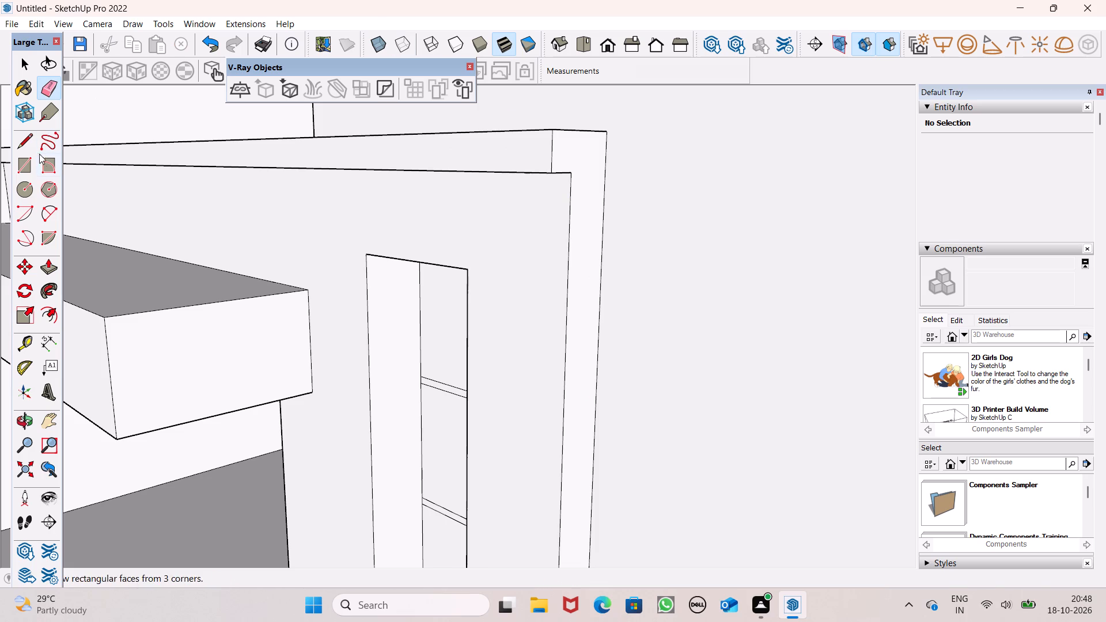
Draw a 7 7/16" line across the front wall's end face, continuing the lower edge of the parapet cap.
left_click(35, 141)
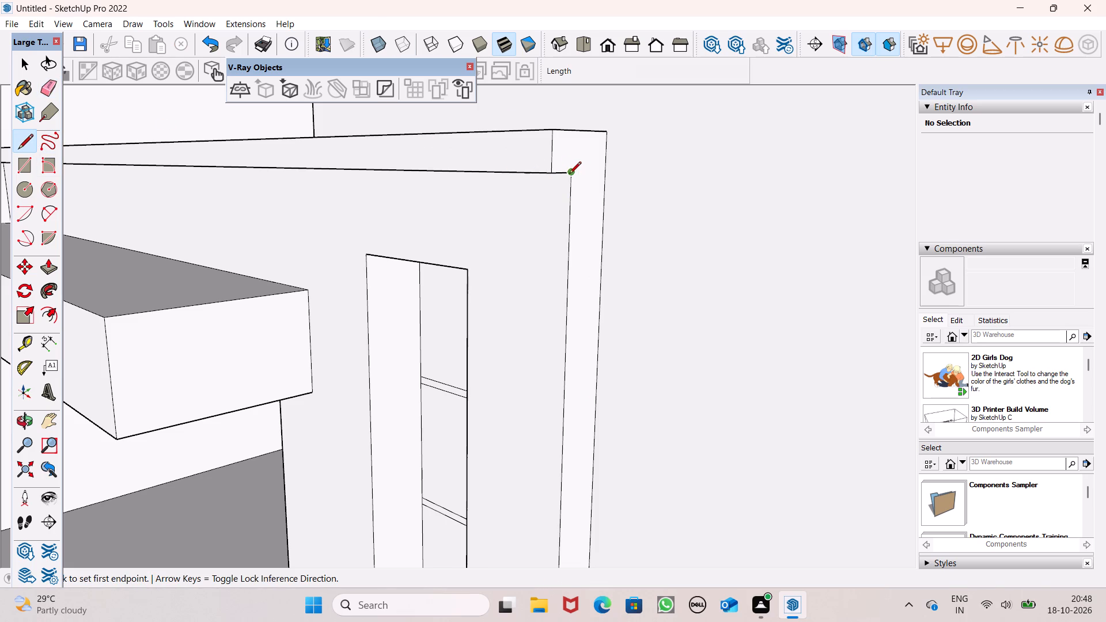
left_click(569, 175)
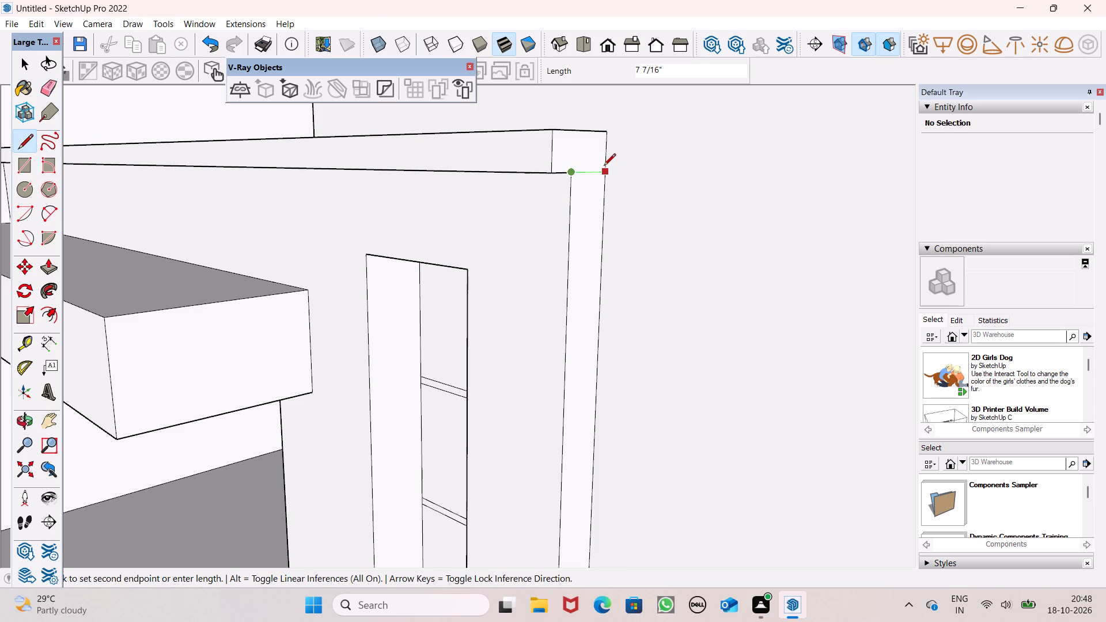
left_click(604, 166)
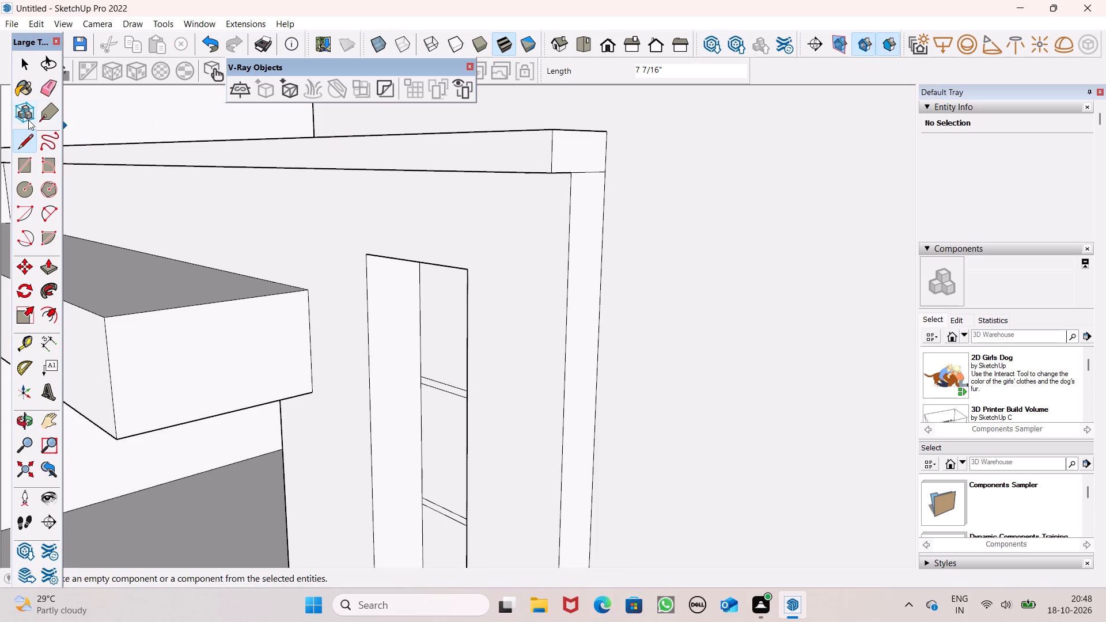
Push/Pull the parapet cap's end face slightly outward beyond the front wall's end face below it.
left_click(42, 267)
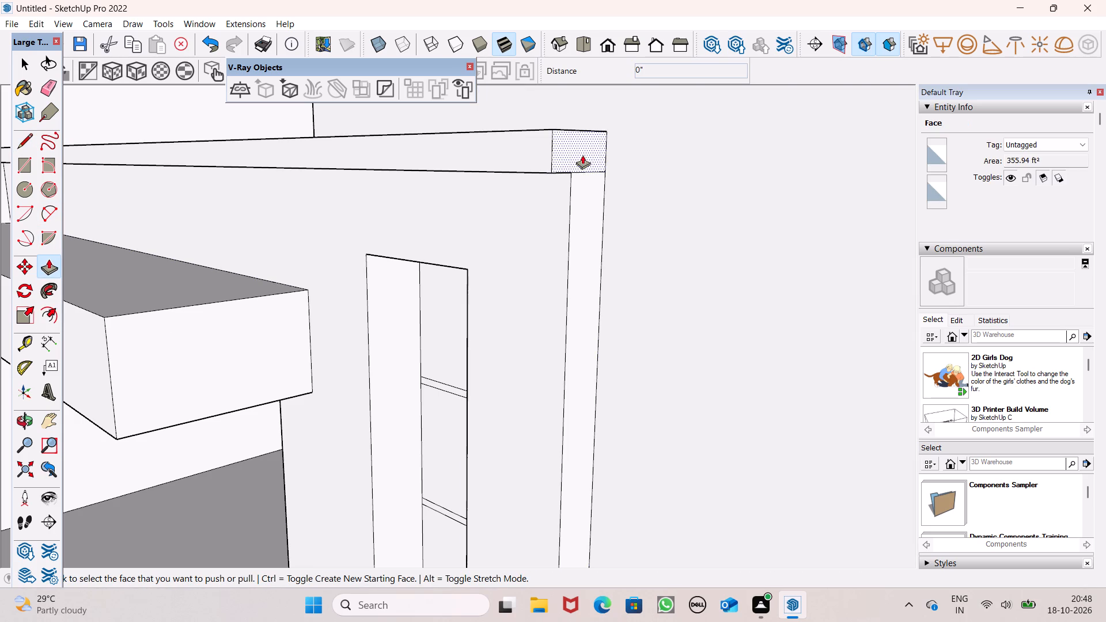
left_click_drag(583, 155, 589, 158)
left_click(589, 158)
key("space")
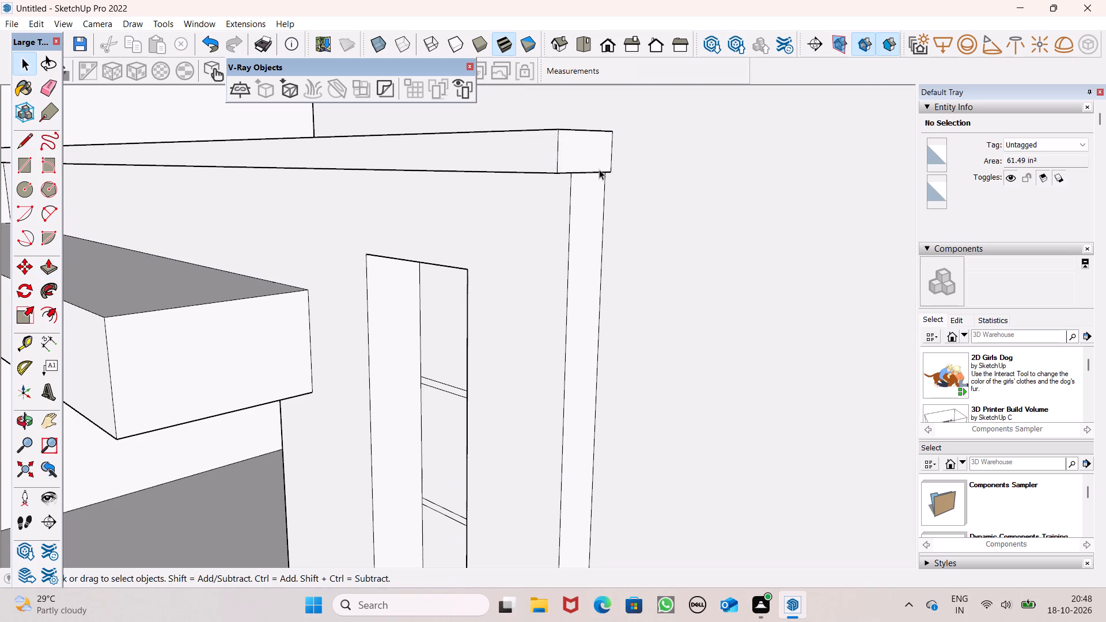
Examine the extended parapet cap and the overall front facade from below, above and the front.
middle_click_drag(597, 173, 688, 91)
scroll(664, 142, "down", 5)
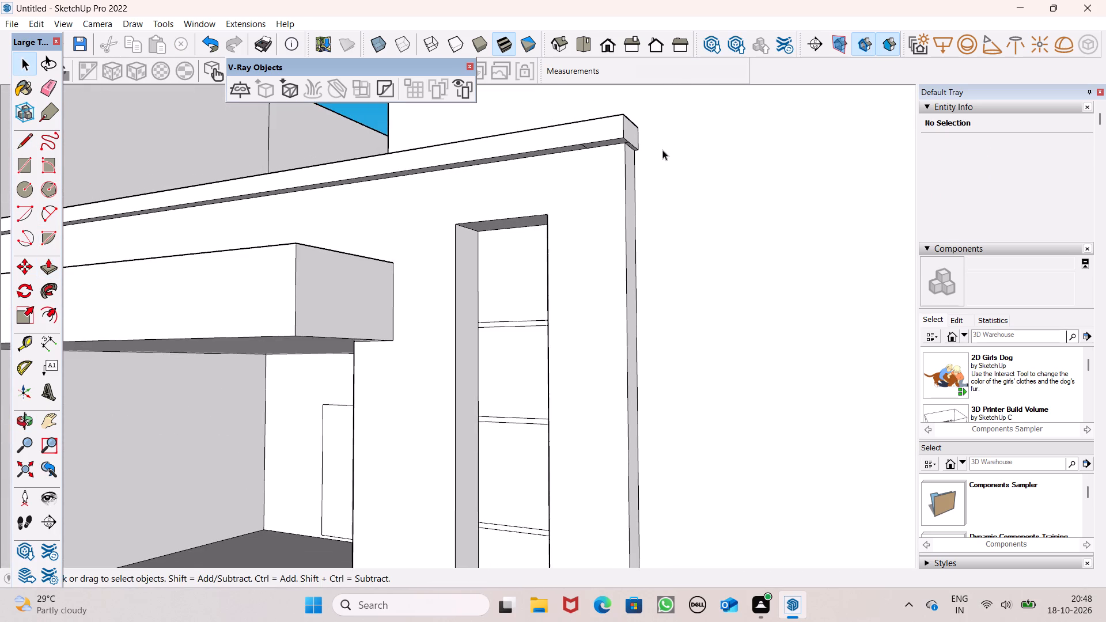
scroll(652, 189, "down", 14)
middle_click_drag(656, 219, 735, 356)
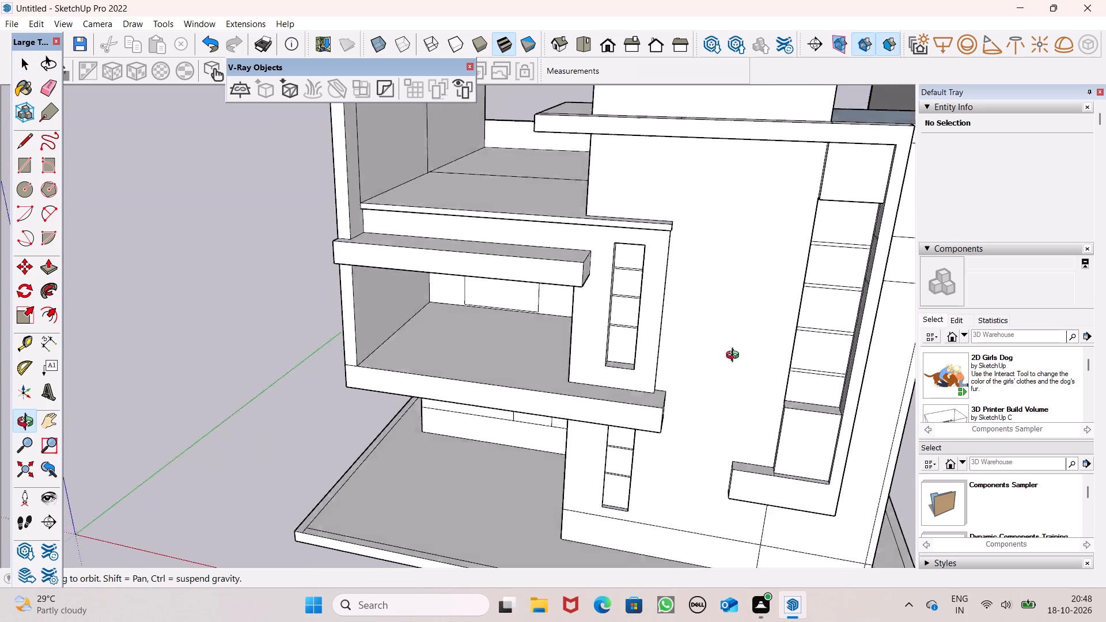
middle_click_drag(735, 356, 803, 363)
scroll(592, 259, "down", 3)
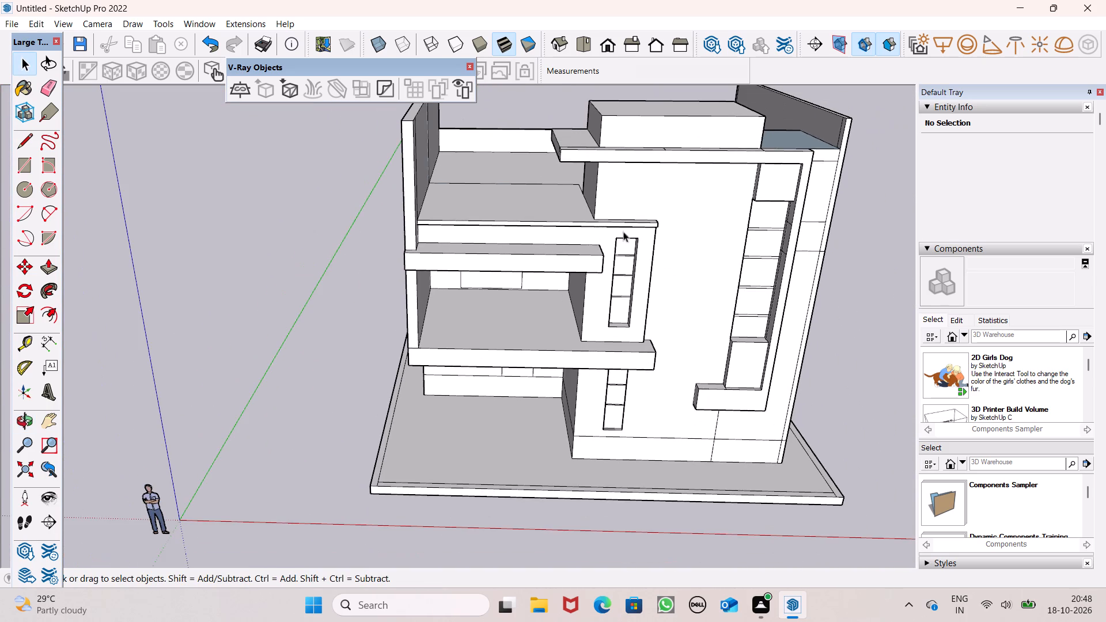
scroll(757, 188, "up", 7)
middle_click_drag(767, 202, 759, 160)
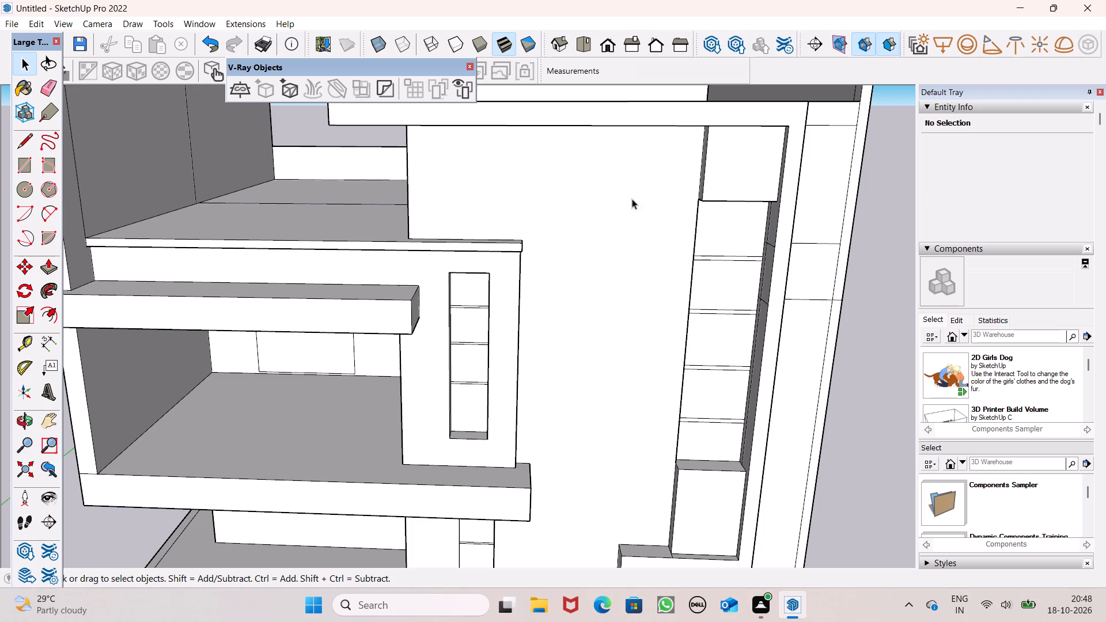
Draw a horizontal line about 14' 7" long across the upper facade, from the wall's outer edge to the tall recessed window.
left_click(33, 141)
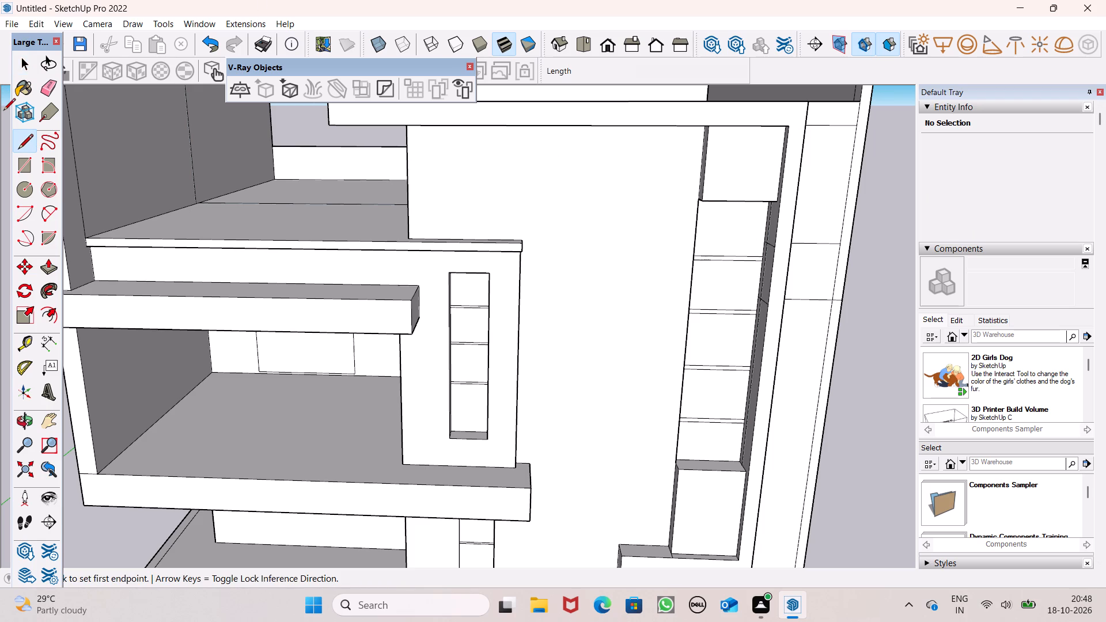
scroll(167, 68, "up", 1)
middle_click_drag(440, 175, 588, 200)
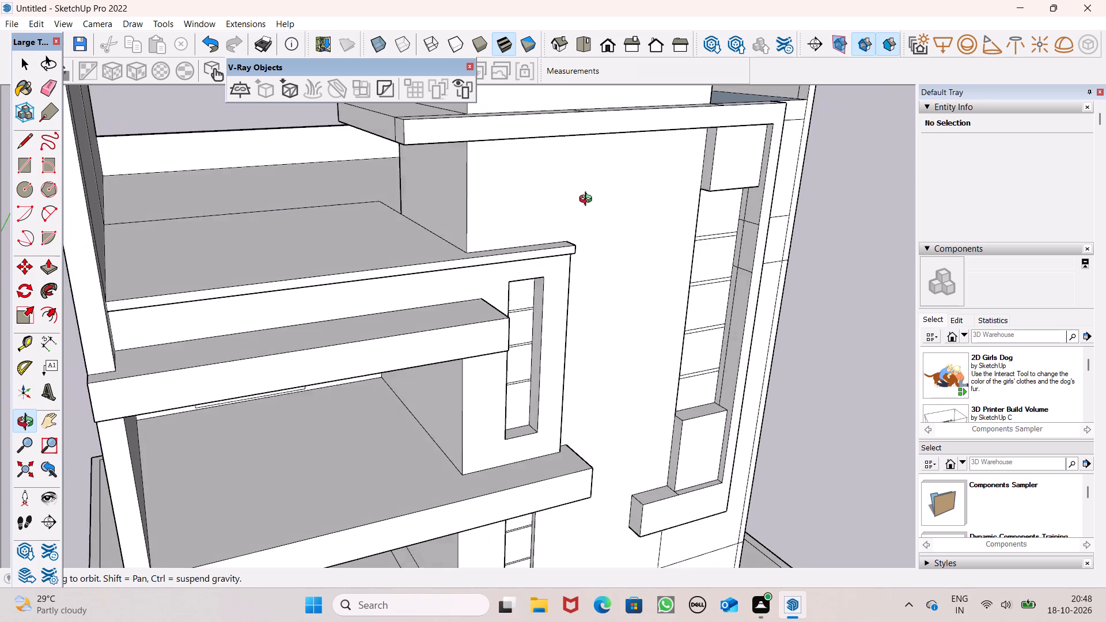
middle_click_drag(588, 200, 408, 203)
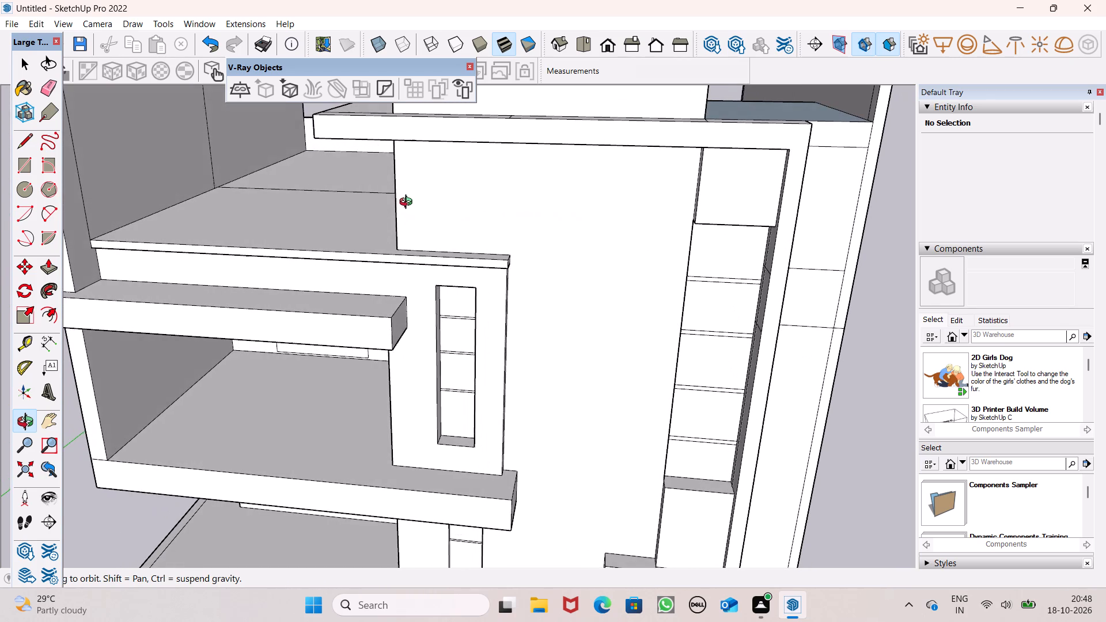
middle_click_drag(408, 203, 402, 203)
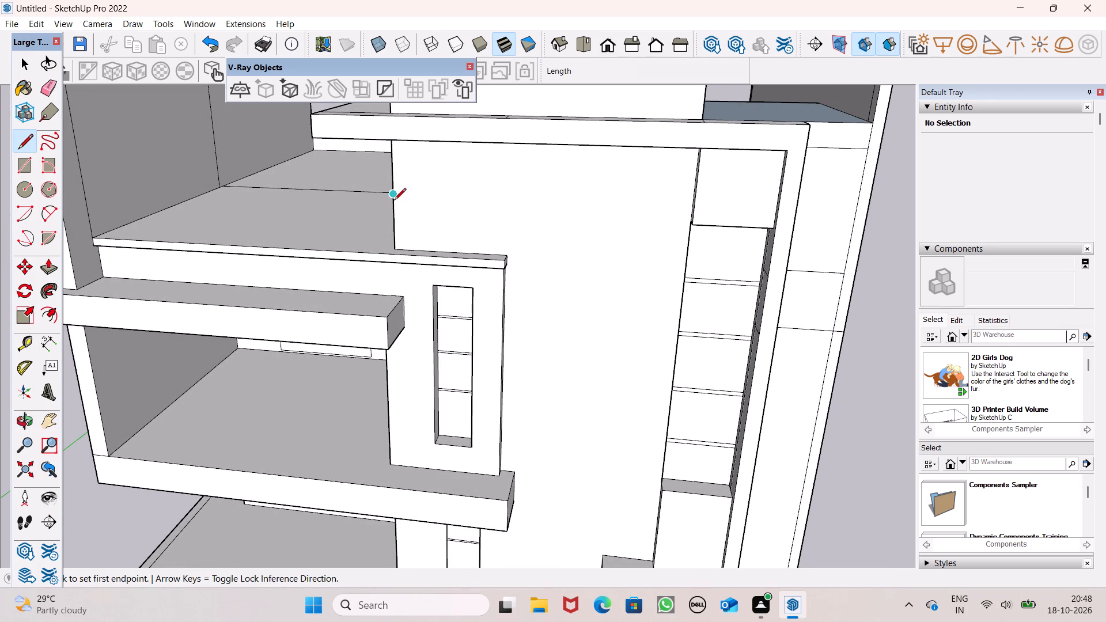
middle_click_drag(392, 213, 393, 200)
scroll(393, 200, "up", 1)
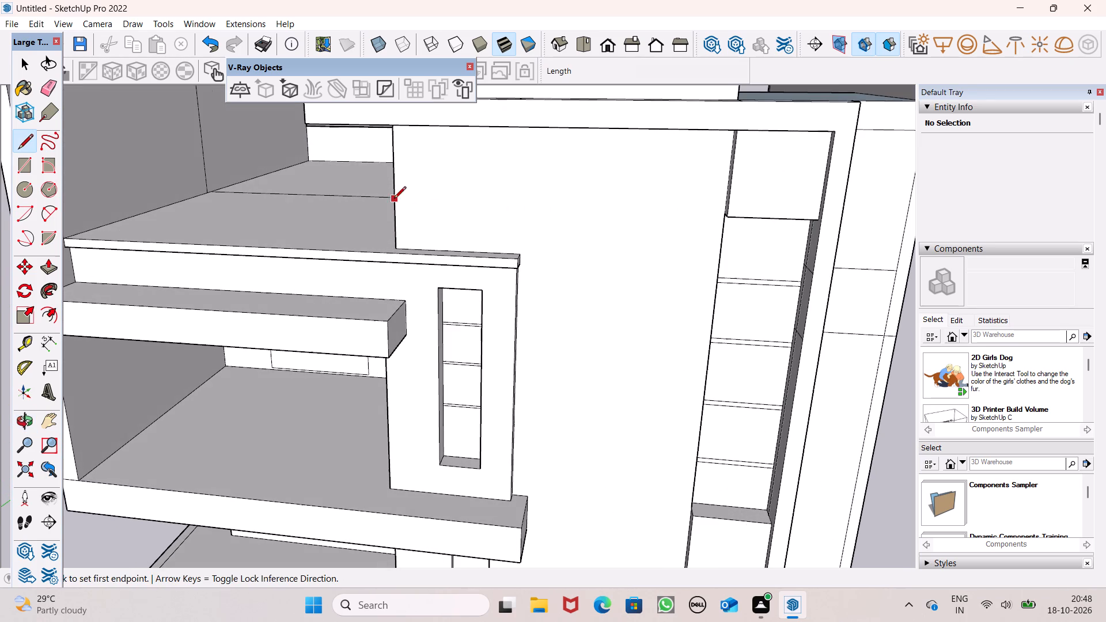
left_click(397, 210)
left_click(404, 210)
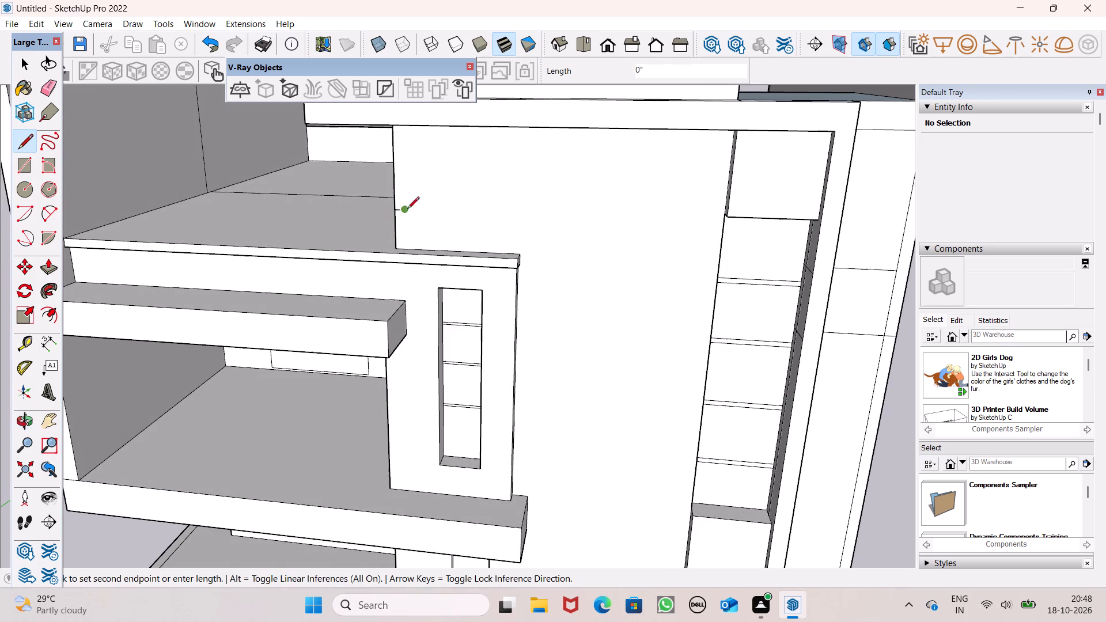
left_click(723, 225)
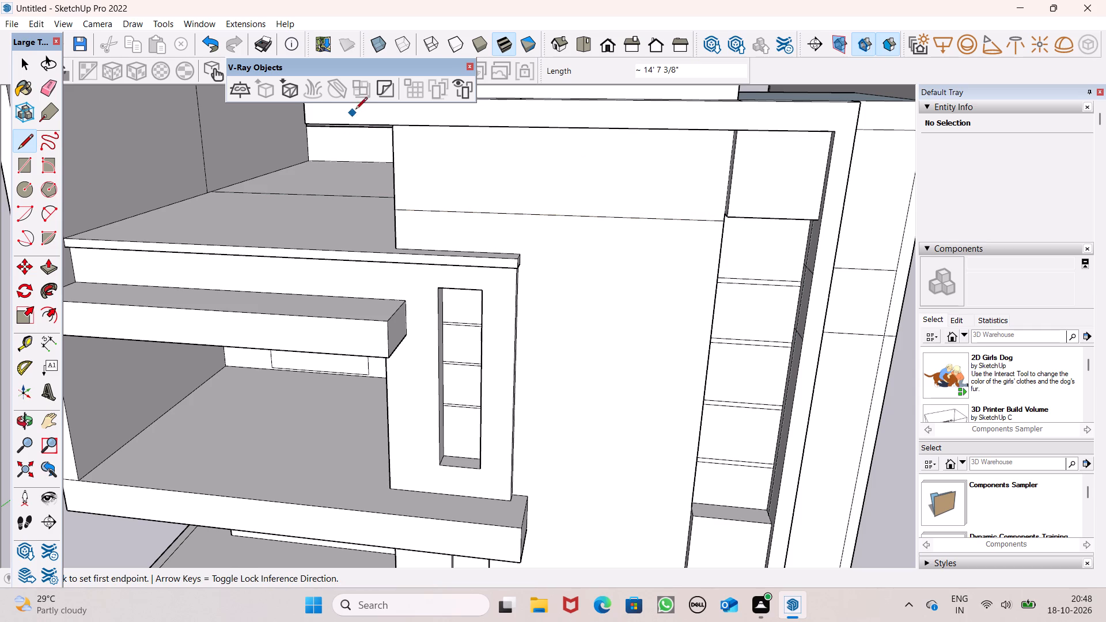
Draw a vertical line on the roof box's front face from its top edge to the projecting slab, closing with a 1 9/16" segment.
scroll(400, 227, "down", 6)
middle_click_drag(412, 168, 455, 152)
scroll(430, 151, "up", 3)
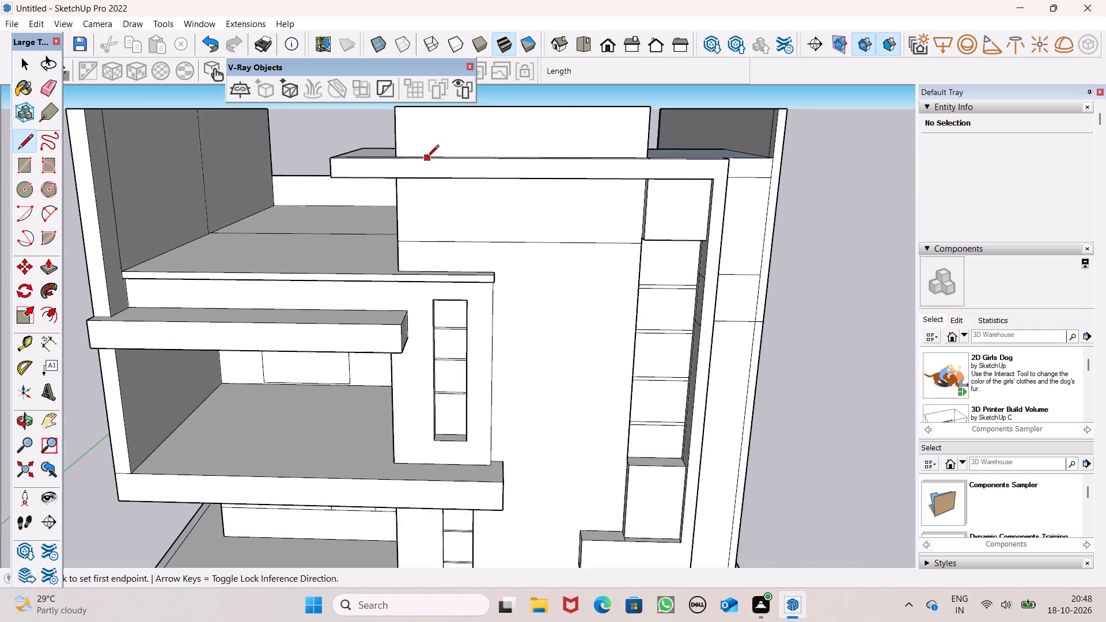
scroll(427, 158, "up", 3)
scroll(413, 172, "down", 5)
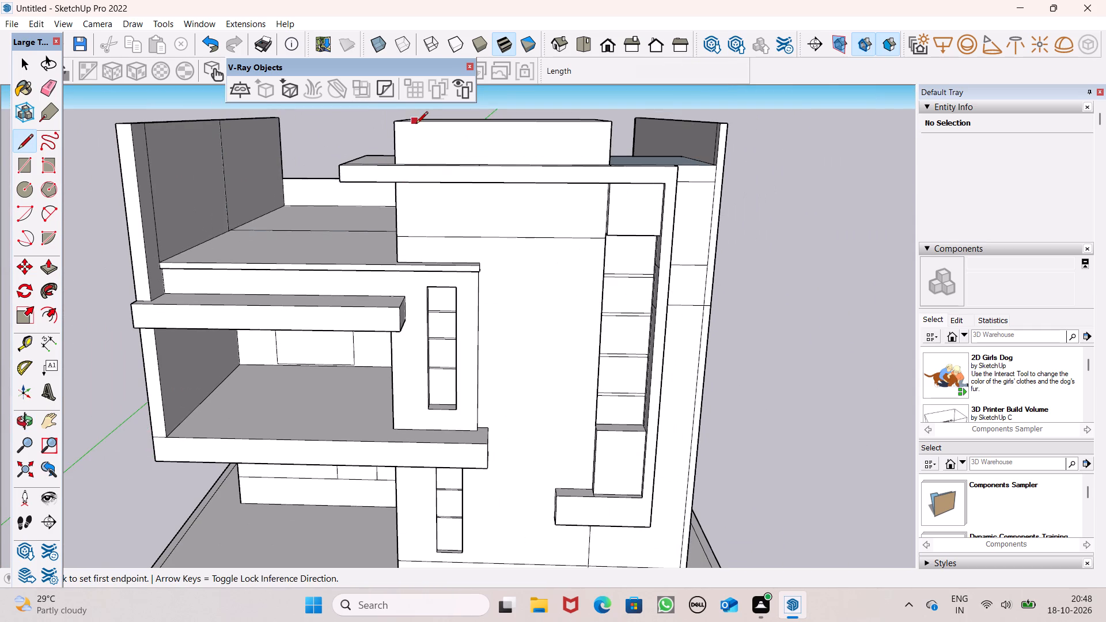
left_click(421, 122)
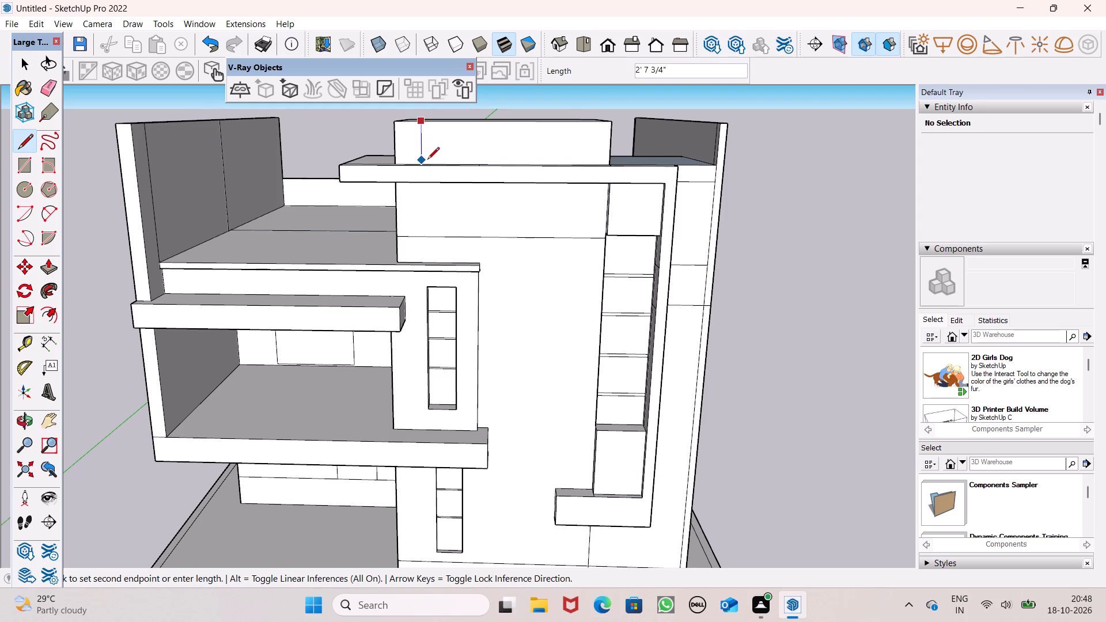
scroll(416, 161, "up", 6)
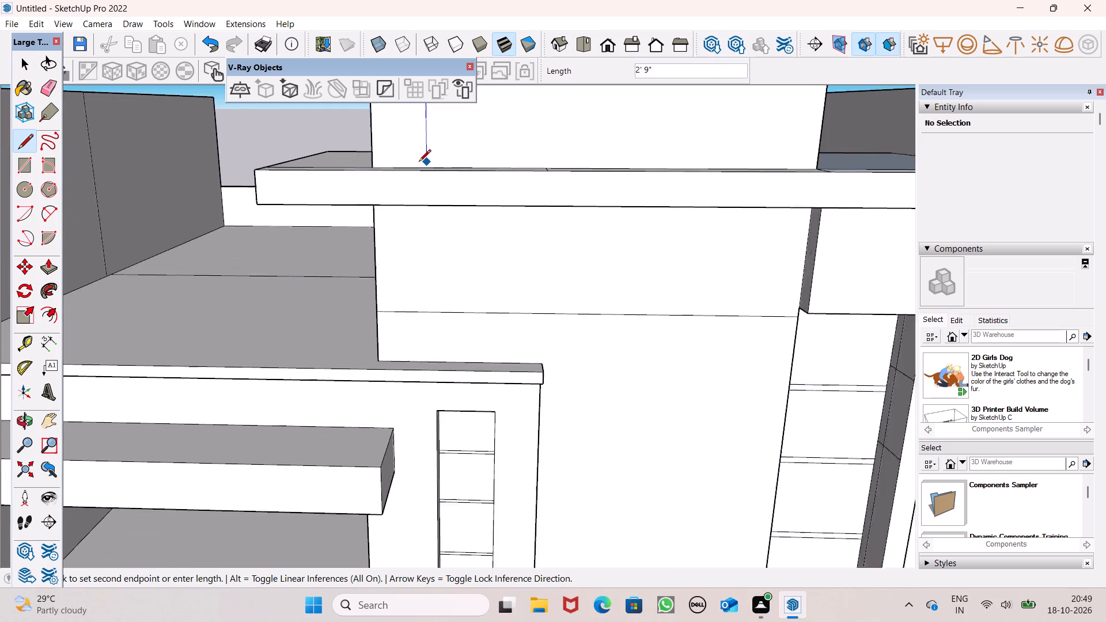
scroll(419, 162, "up", 2)
double_click(427, 164)
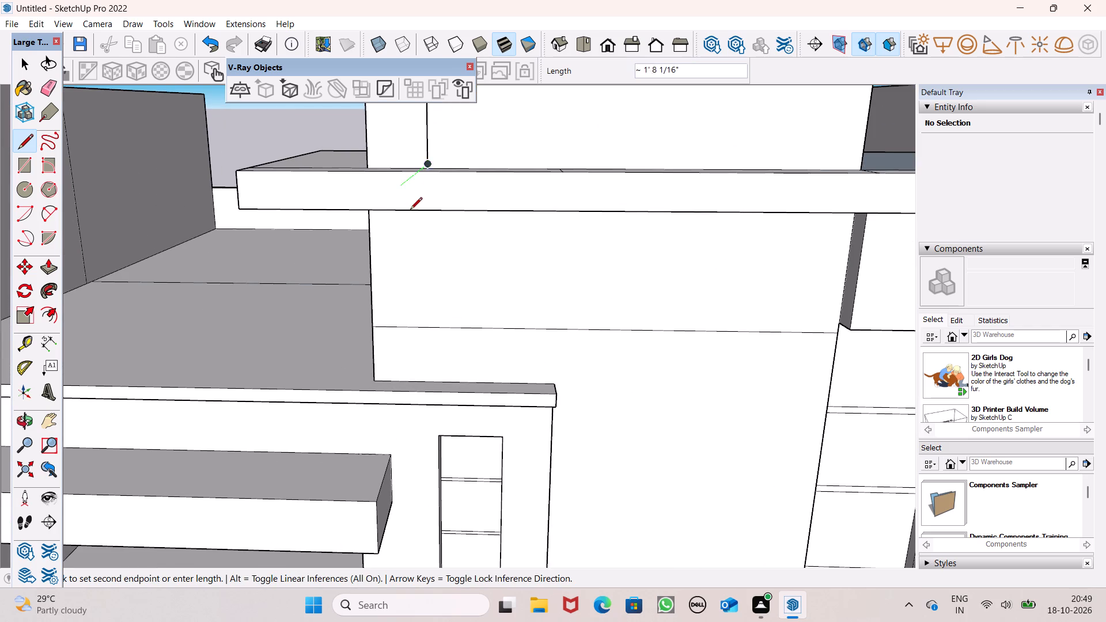
middle_click_drag(422, 232, 418, 293)
scroll(410, 180, "up", 8)
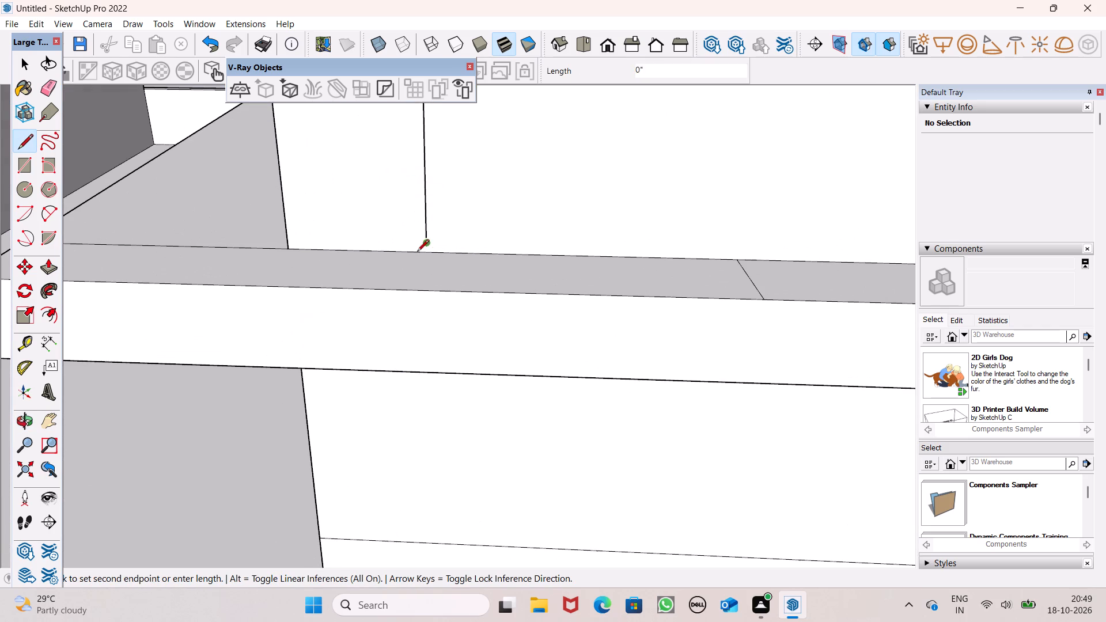
left_click(426, 255)
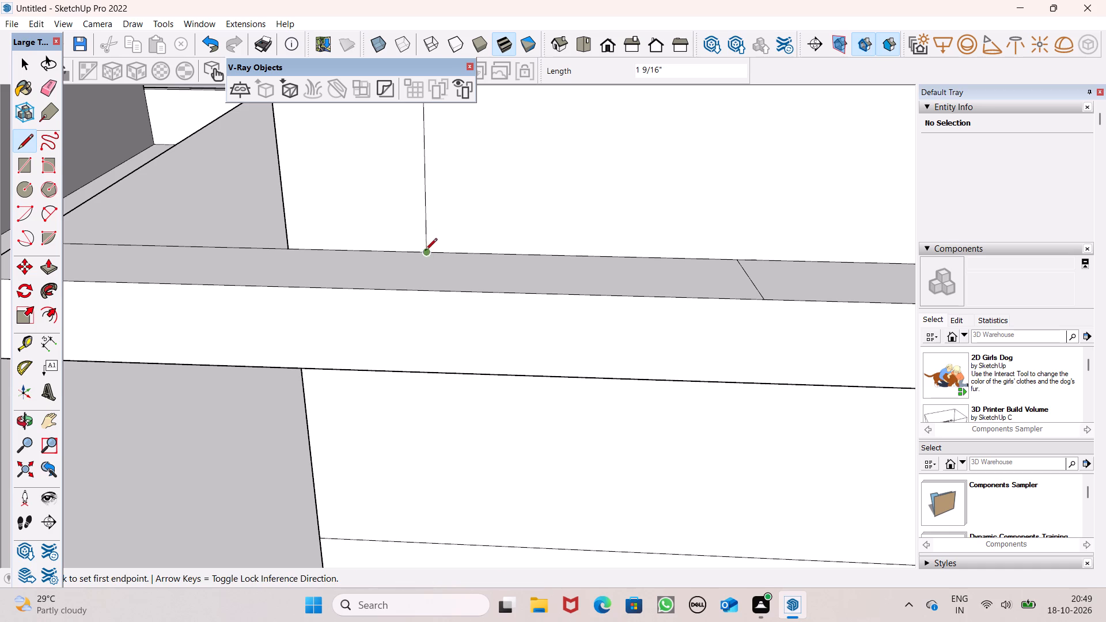
Continue the roof box's vertical line about 5' 1 7/8" from the projecting slab down to the horizontal facade line.
left_click(423, 252)
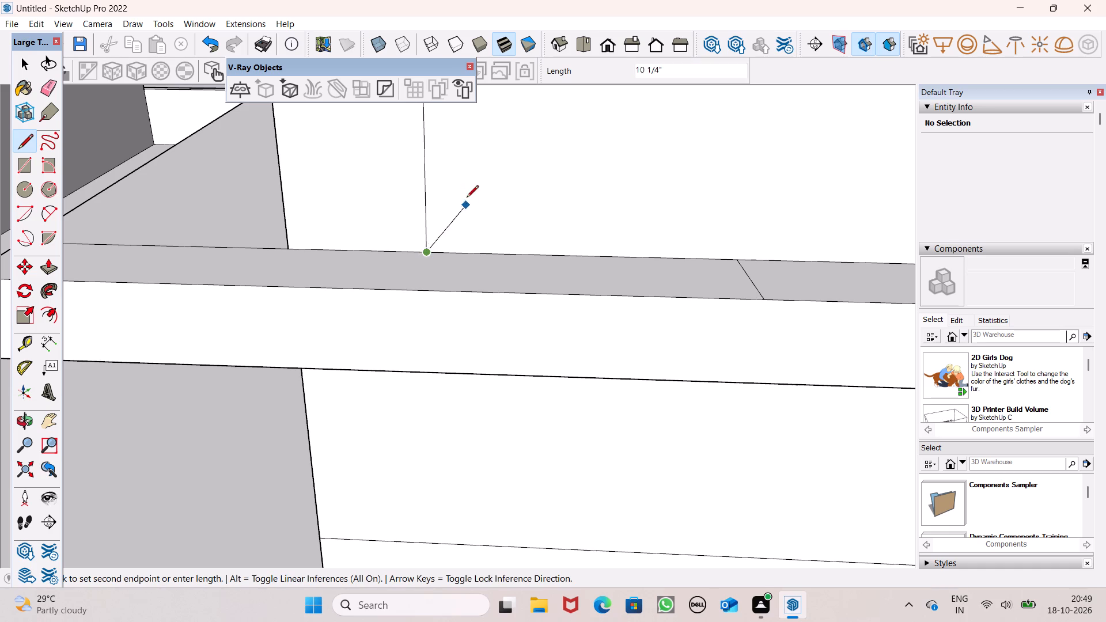
scroll(469, 193, "down", 8)
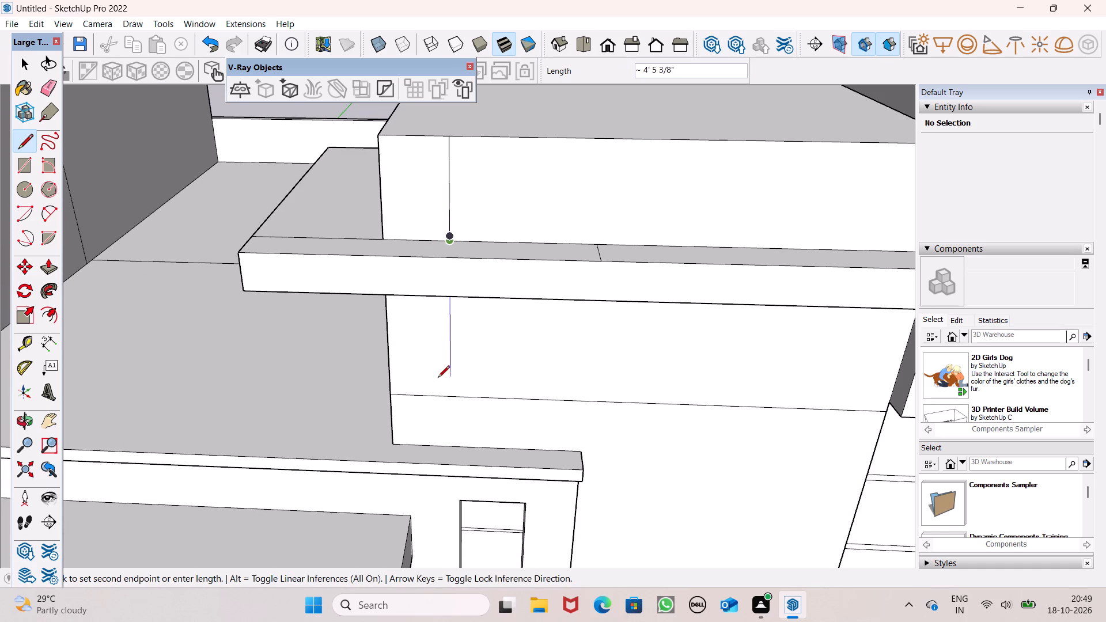
left_click(449, 396)
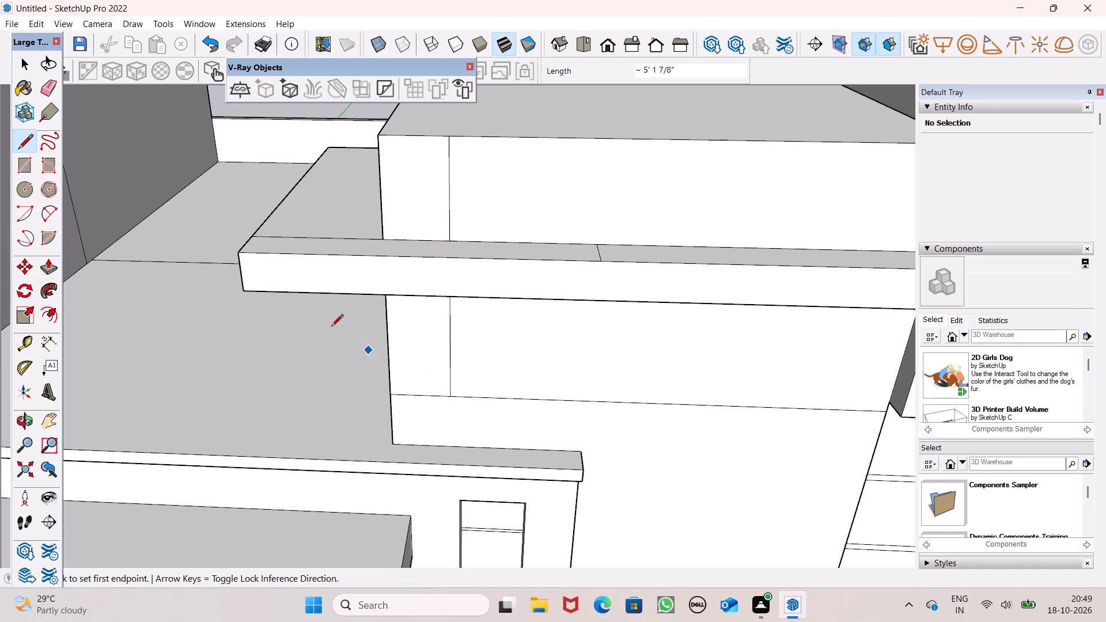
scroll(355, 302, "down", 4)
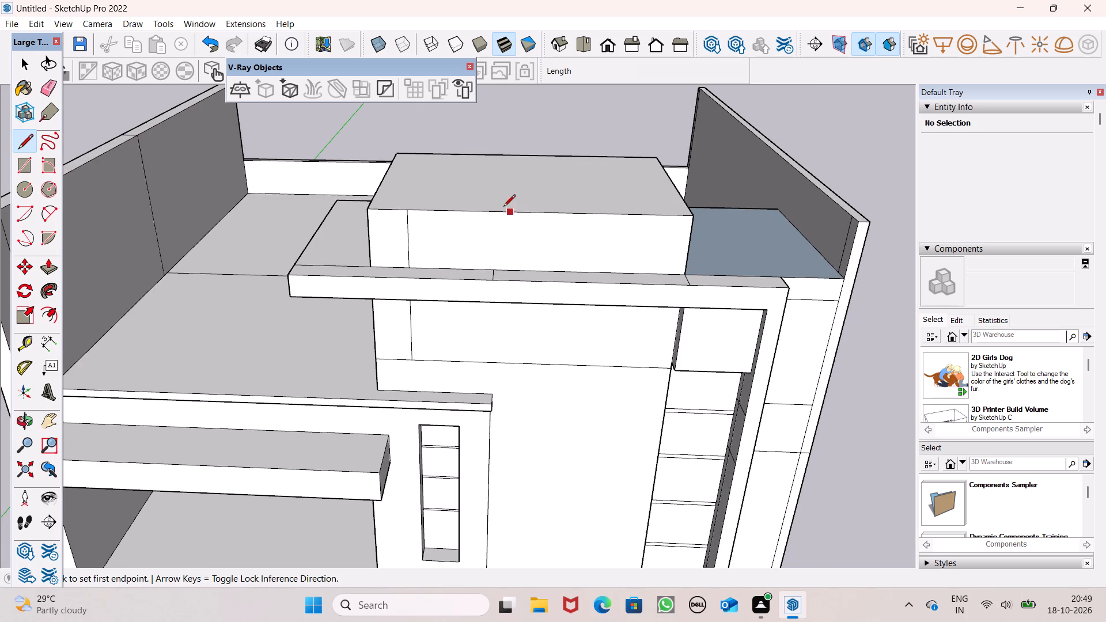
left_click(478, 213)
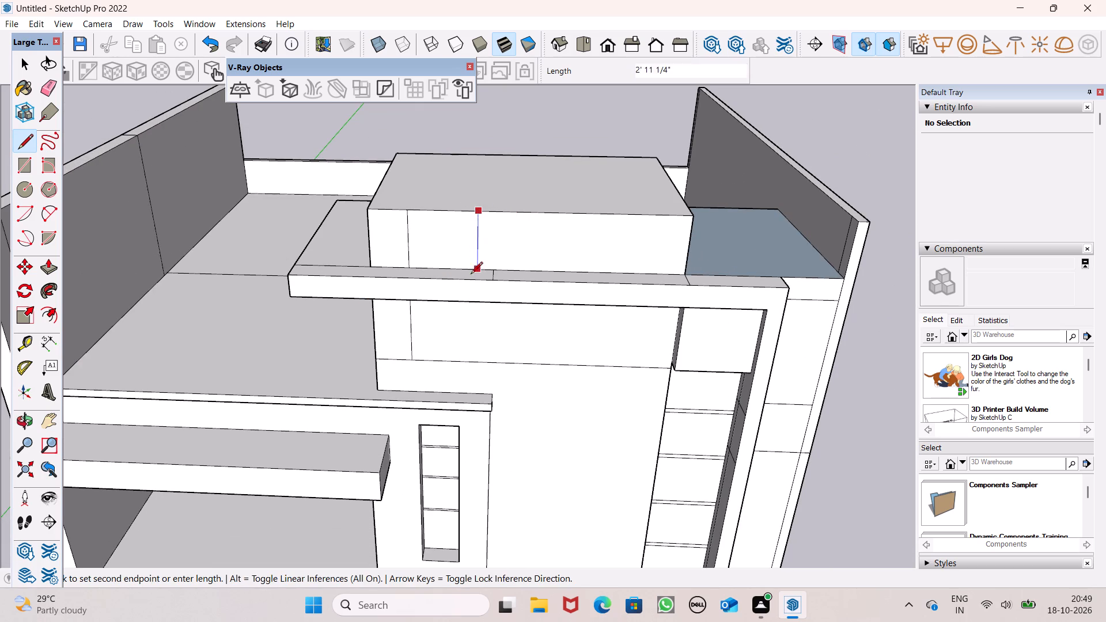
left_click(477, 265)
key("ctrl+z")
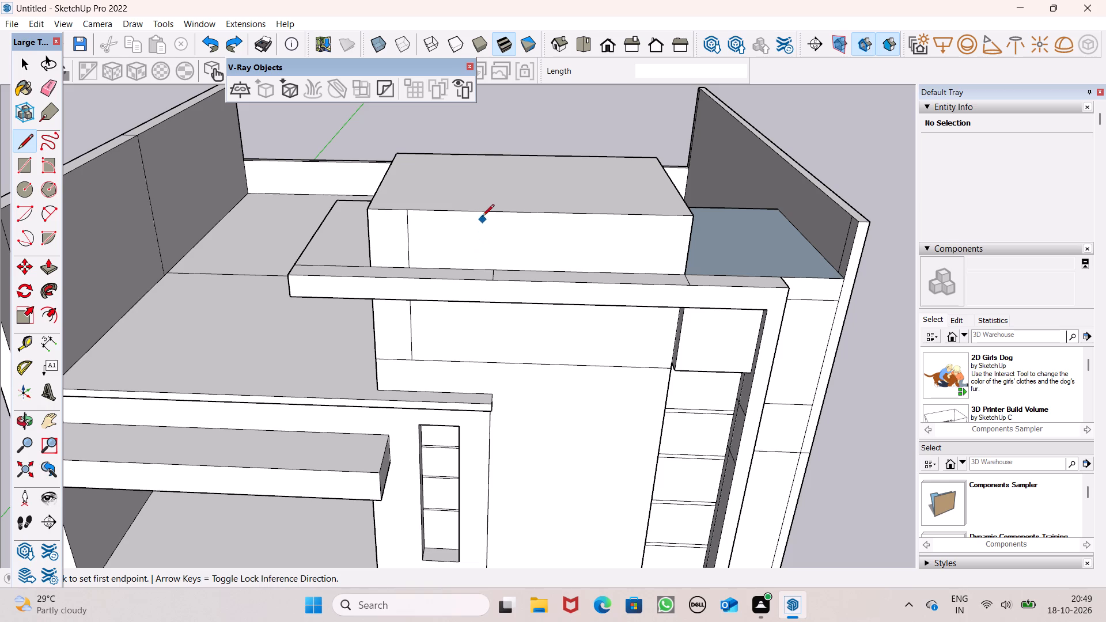
Draw a second vertical line 2' 11 1/4" down the roof box front, continuing about 5' 1 7/8" to the horizontal facade line.
left_click(478, 214)
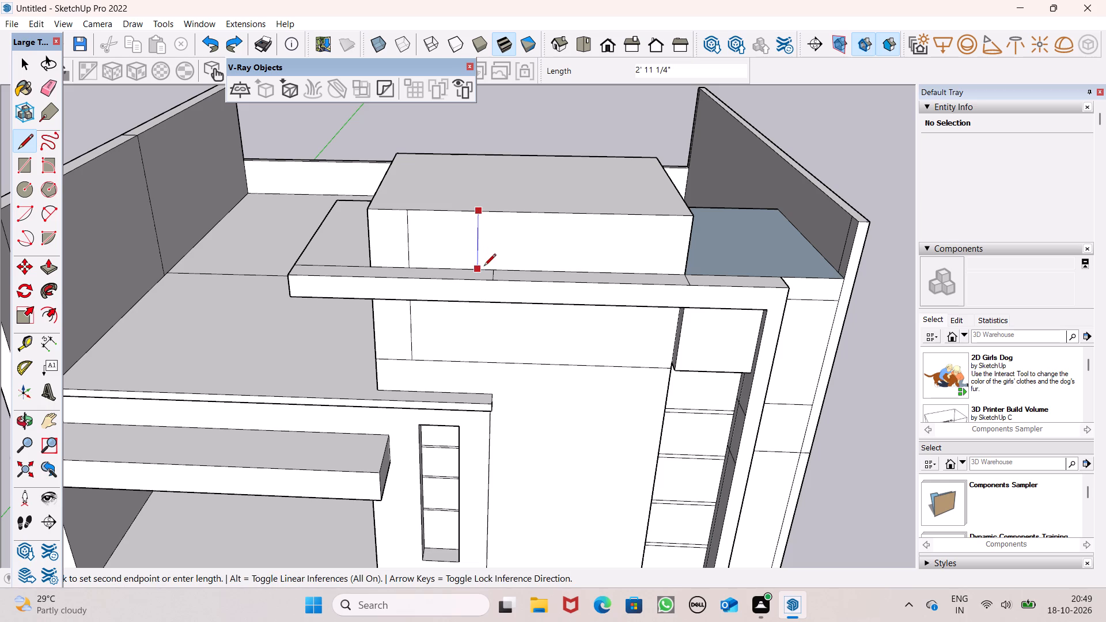
left_click(484, 267)
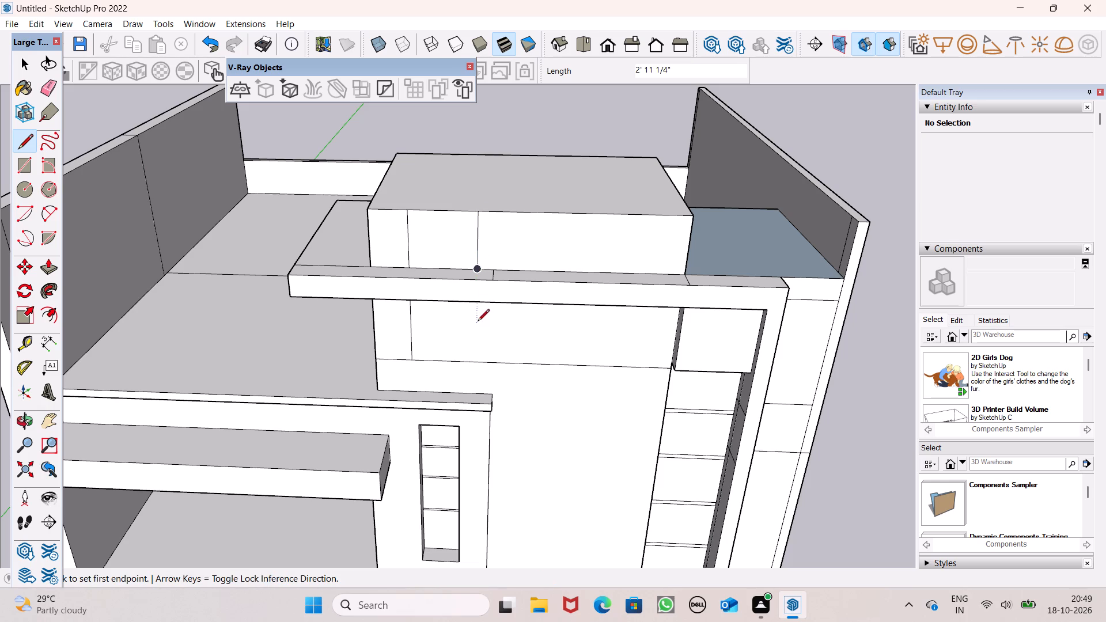
left_click(478, 267)
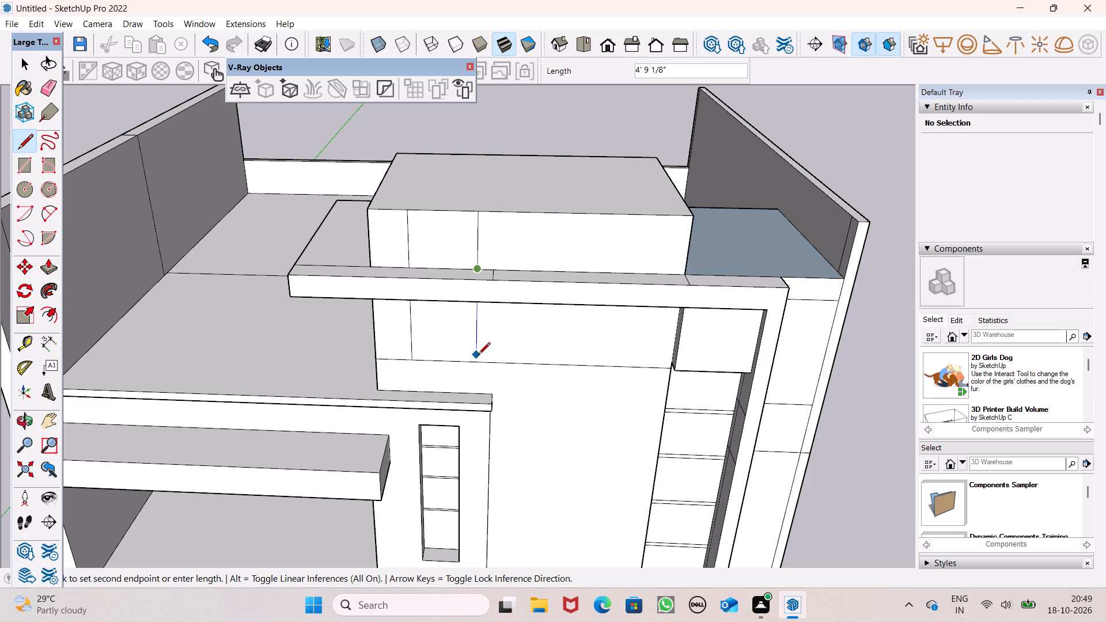
left_click(473, 360)
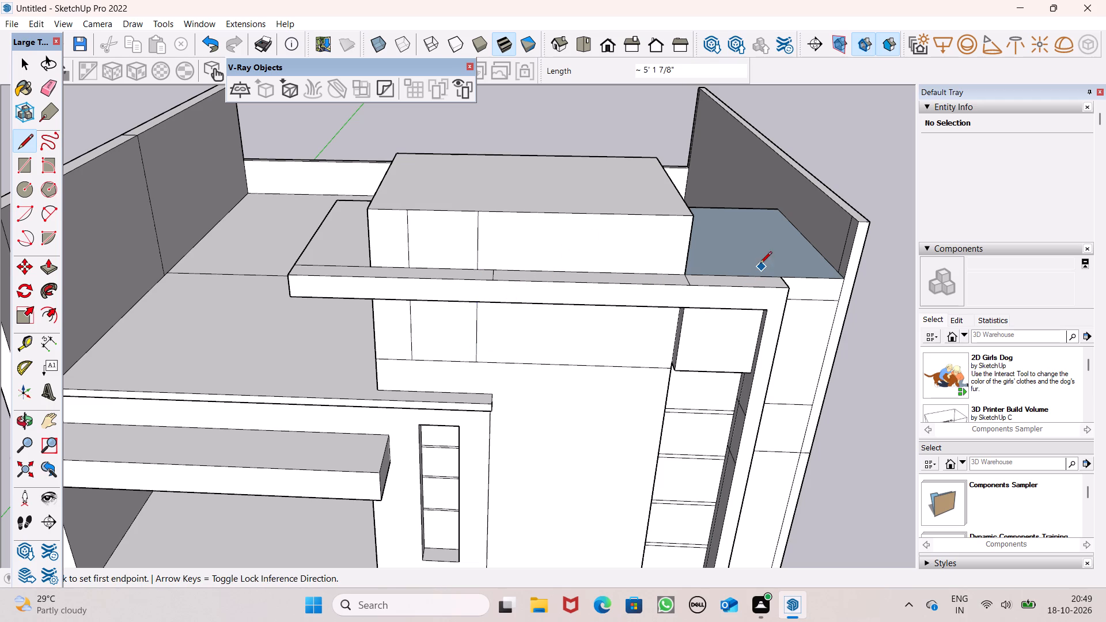
Draw a 28' 7/8" vertical line from the roof box's top edge, beside the tall window, down to the frame's projecting foot.
left_click(667, 215)
scroll(653, 275, "down", 6)
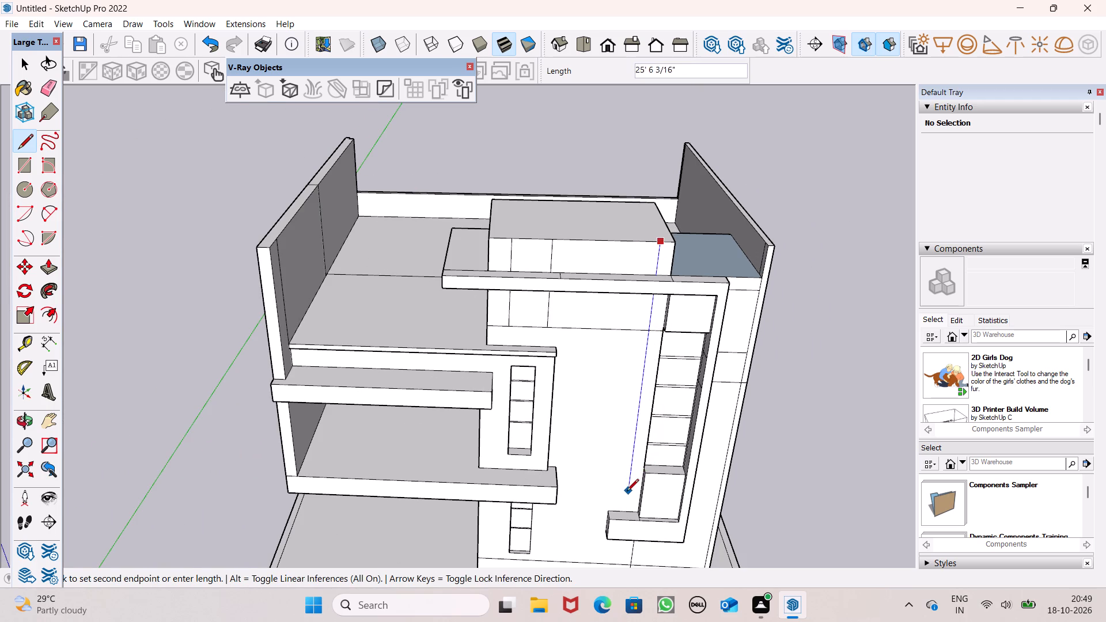
scroll(622, 507, "up", 4)
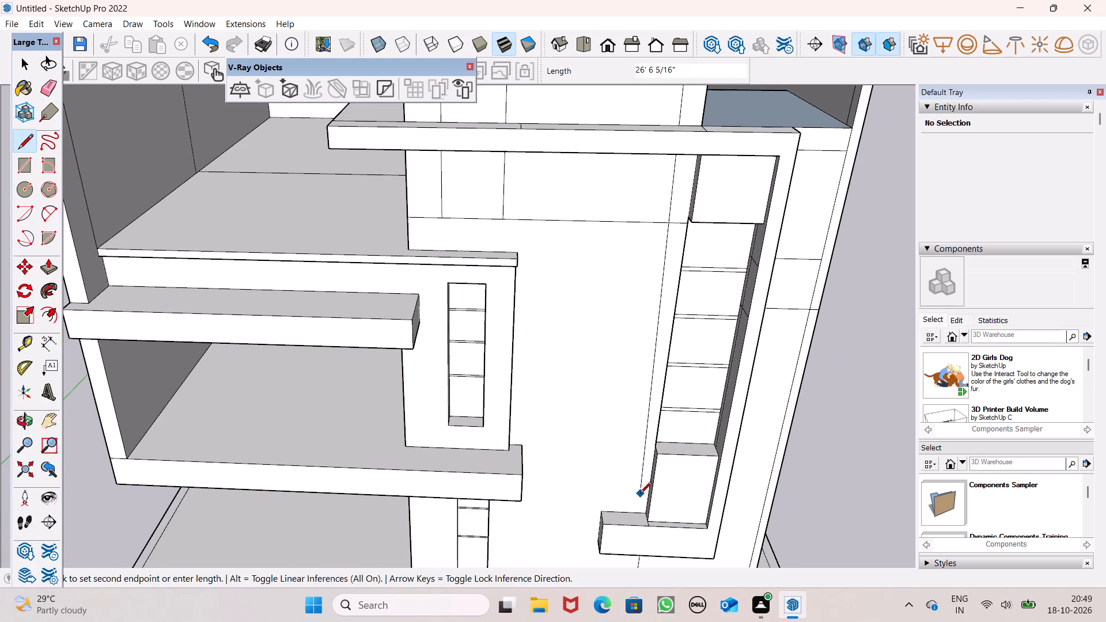
scroll(640, 496, "down", 6)
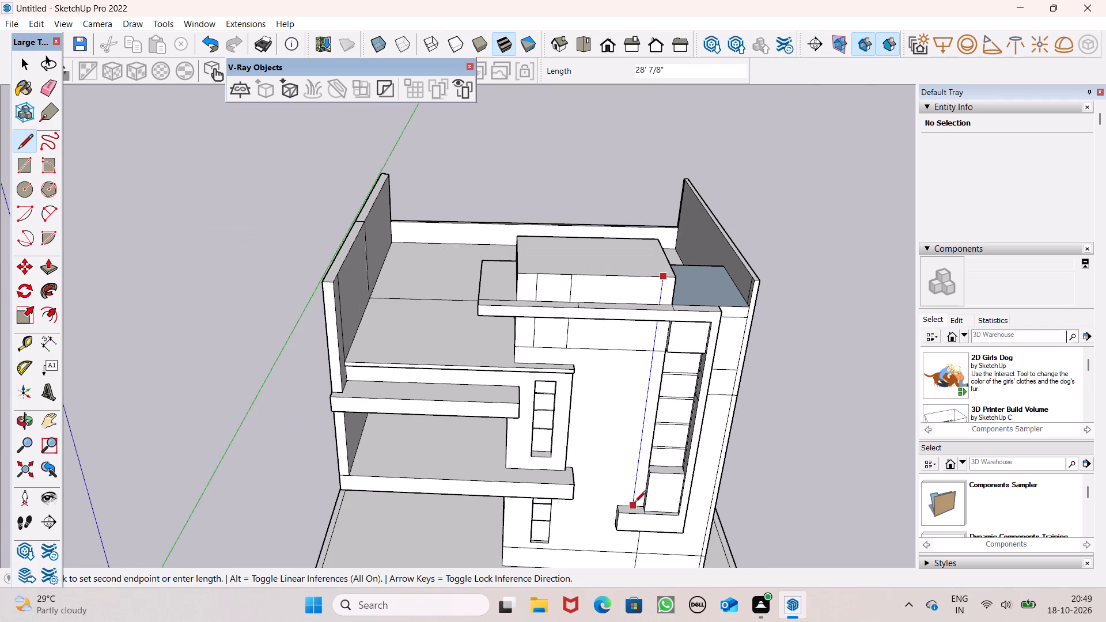
left_click(634, 503)
Continue the vertical line 9' 11 1/8" from the frame's foot down to the front wall's base.
scroll(648, 464, "down", 4)
middle_click_drag(634, 517, 645, 381)
scroll(645, 381, "up", 1)
scroll(668, 368, "down", 2)
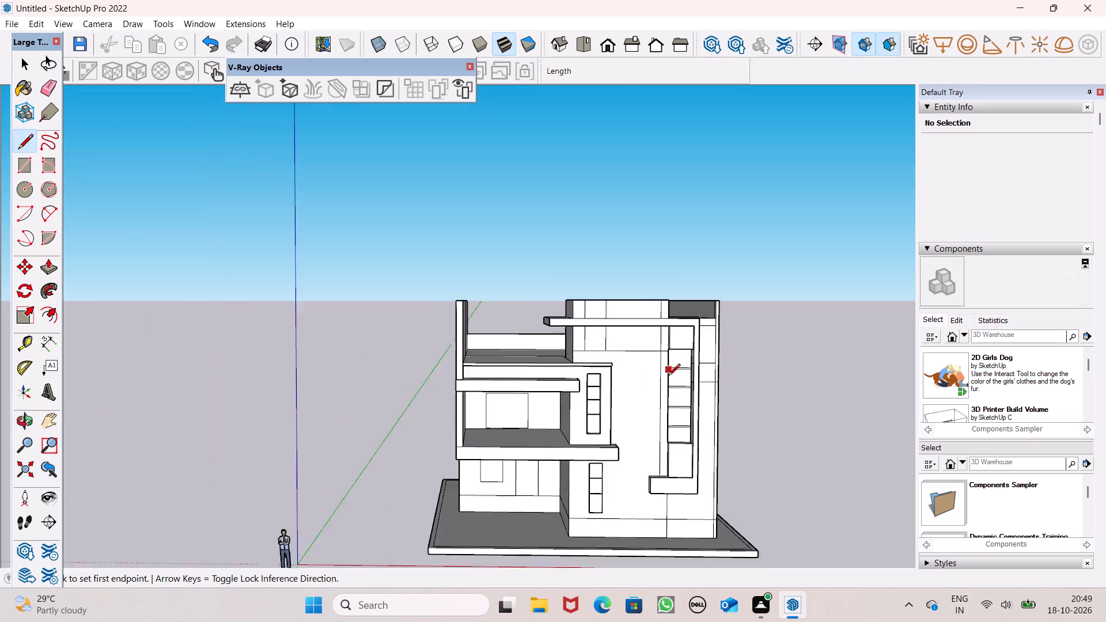
scroll(668, 377, "down", 2)
middle_click_drag(686, 559, 684, 499)
scroll(686, 493, "up", 5)
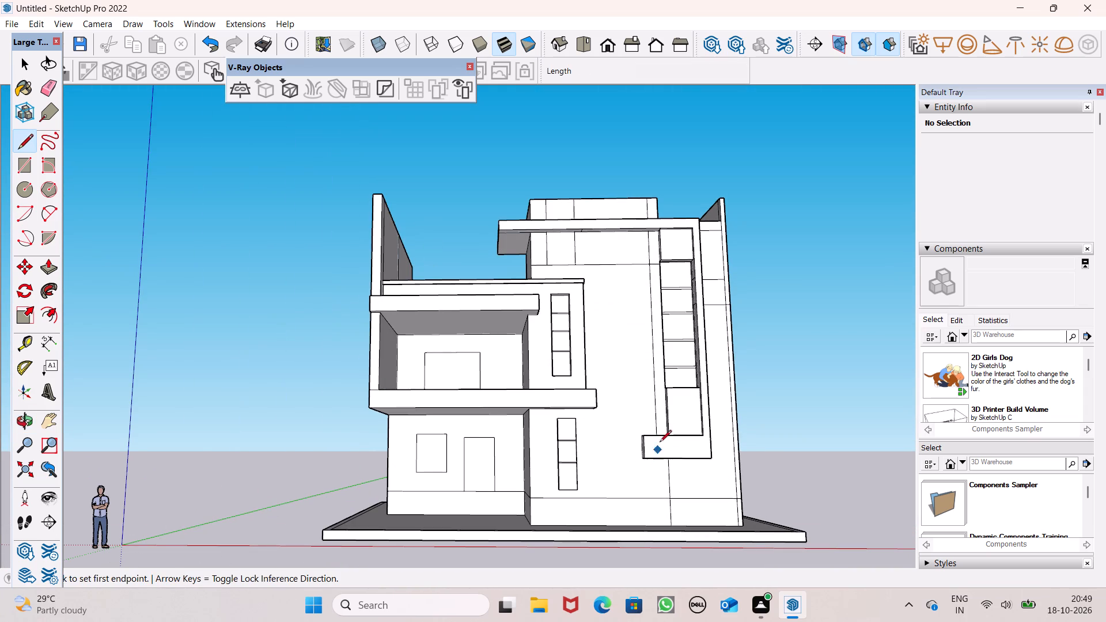
left_click(658, 431)
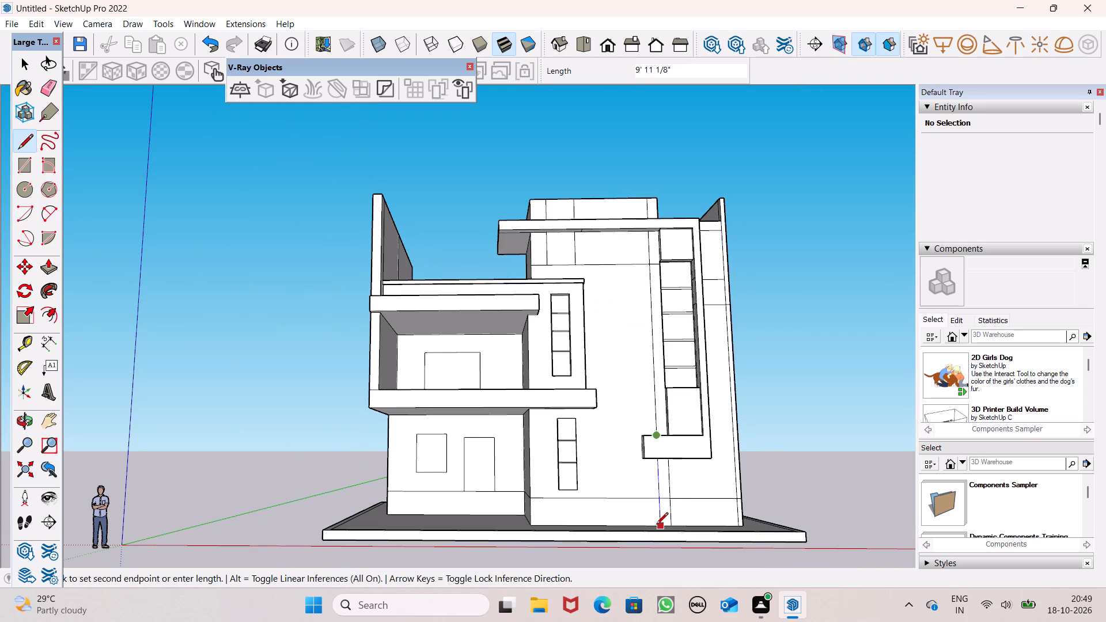
left_click(656, 525)
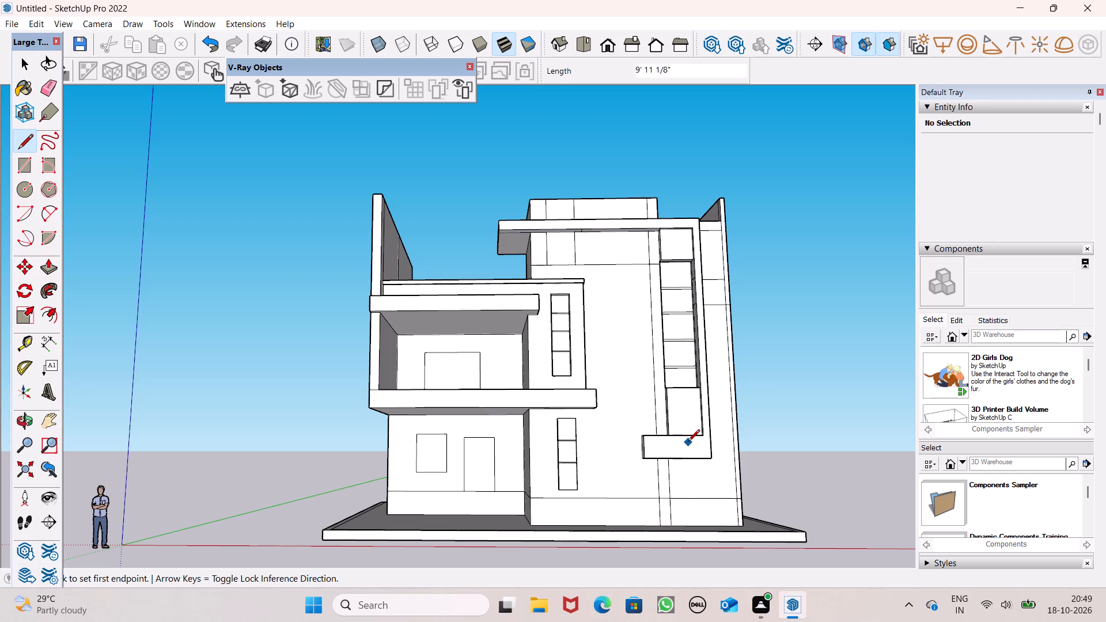
Erase the low horizontal line on the front wall between the recessed entrance side and the new vertical line.
scroll(609, 505, "up", 1)
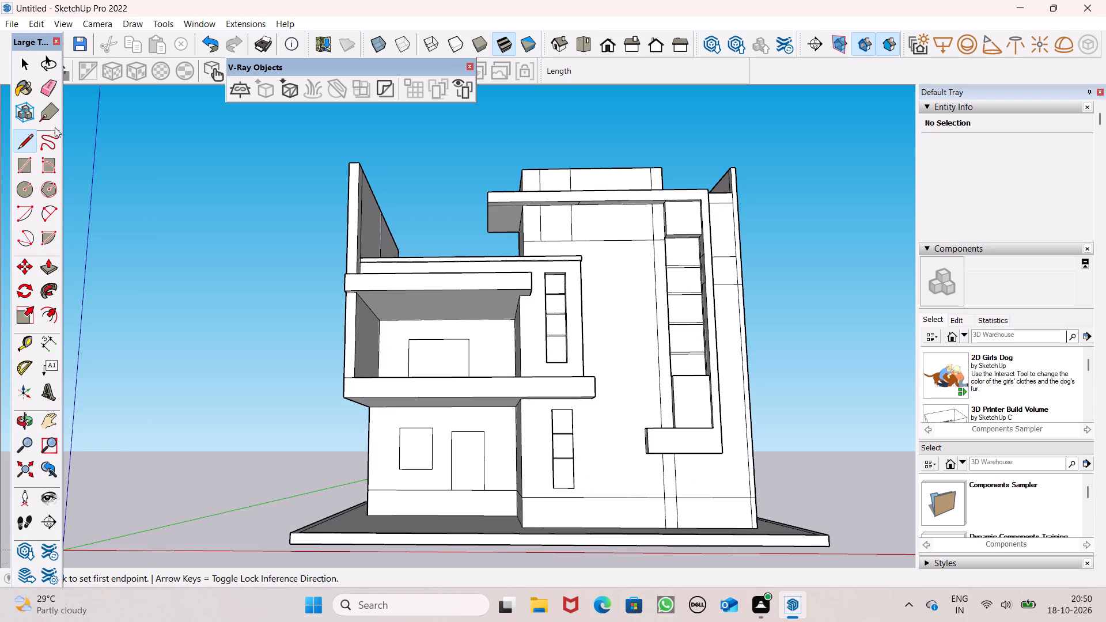
left_click(51, 86)
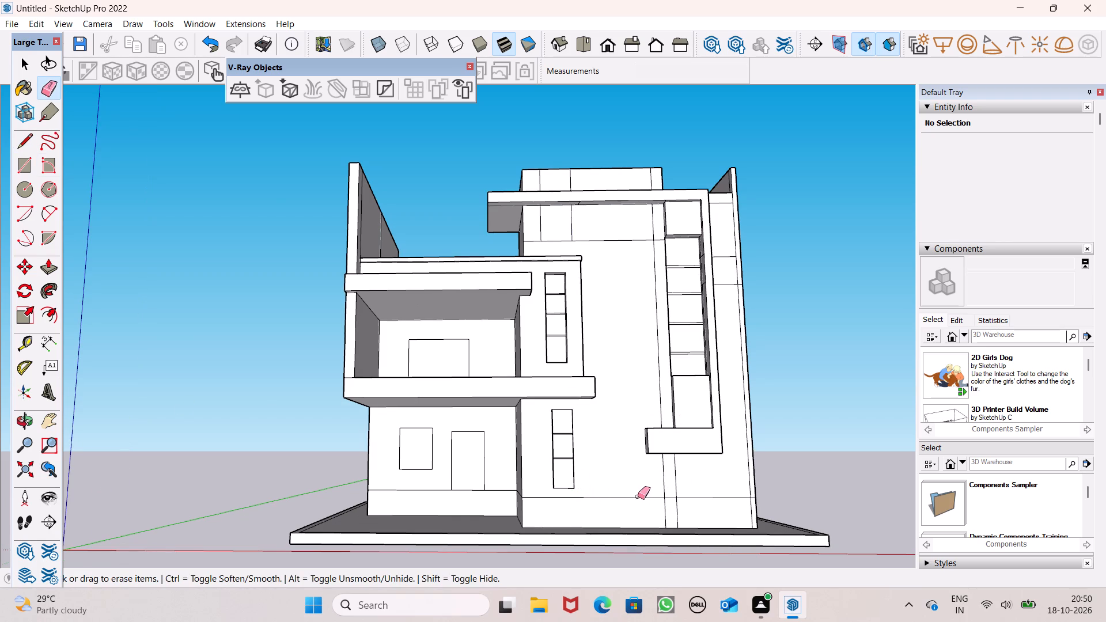
left_click(627, 494)
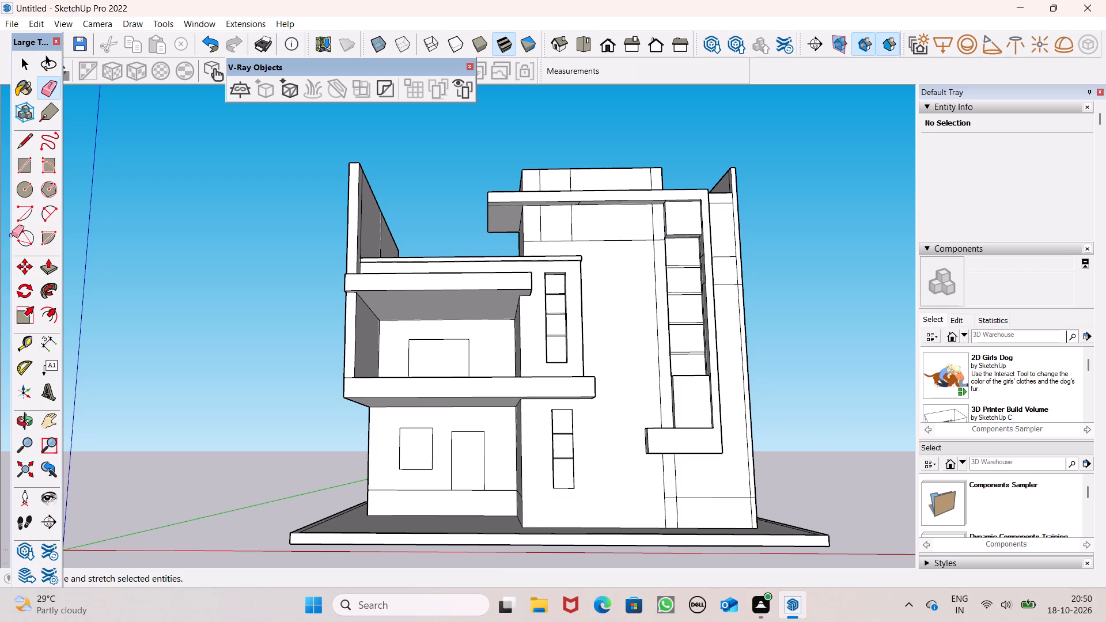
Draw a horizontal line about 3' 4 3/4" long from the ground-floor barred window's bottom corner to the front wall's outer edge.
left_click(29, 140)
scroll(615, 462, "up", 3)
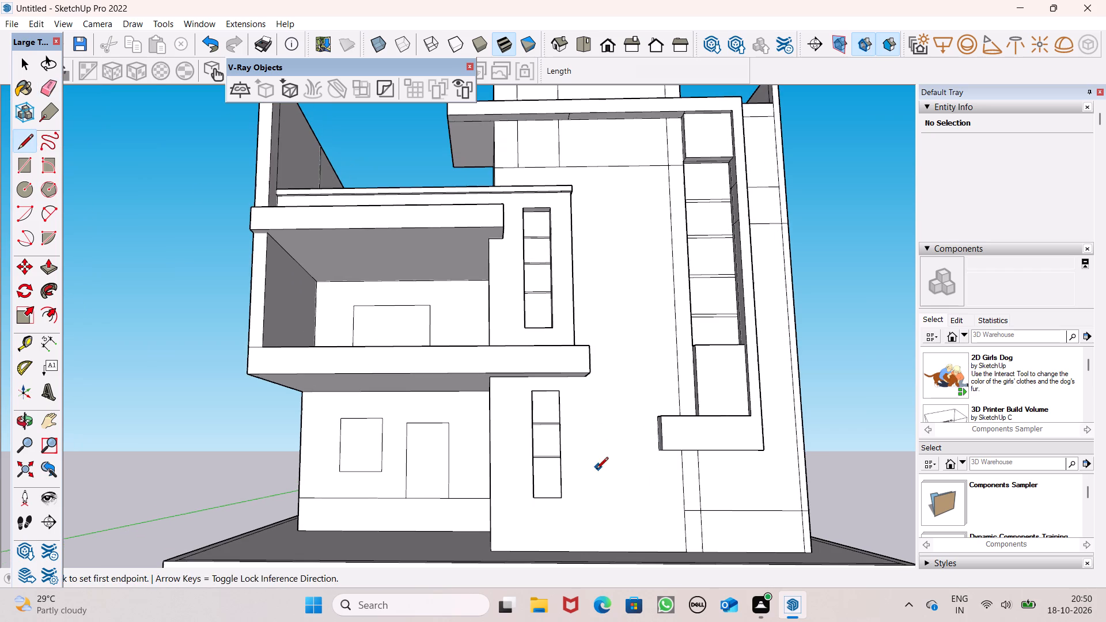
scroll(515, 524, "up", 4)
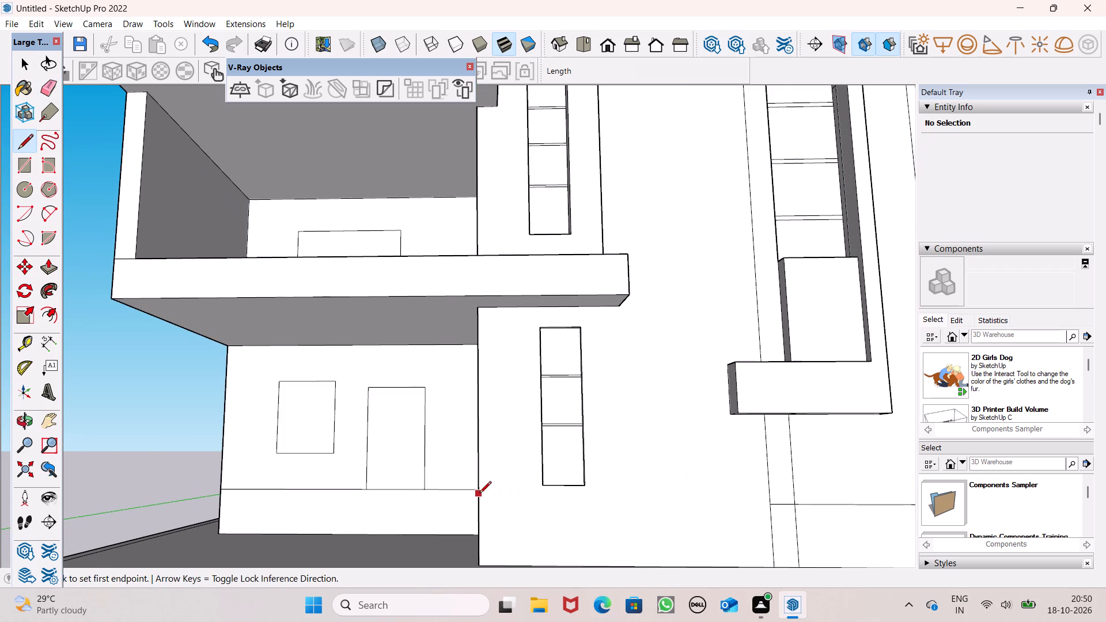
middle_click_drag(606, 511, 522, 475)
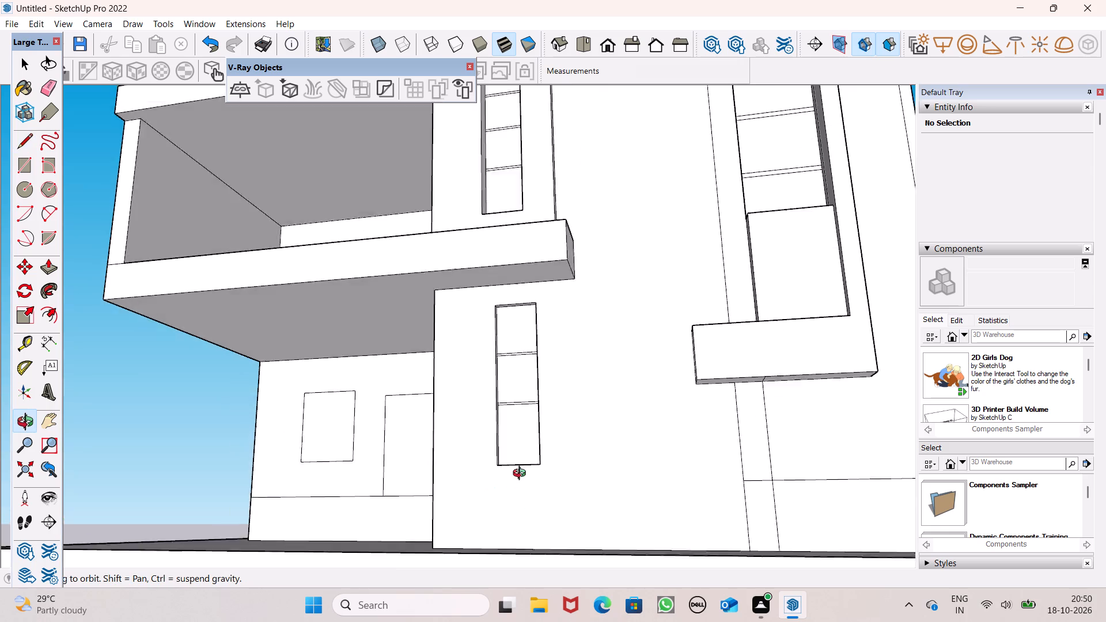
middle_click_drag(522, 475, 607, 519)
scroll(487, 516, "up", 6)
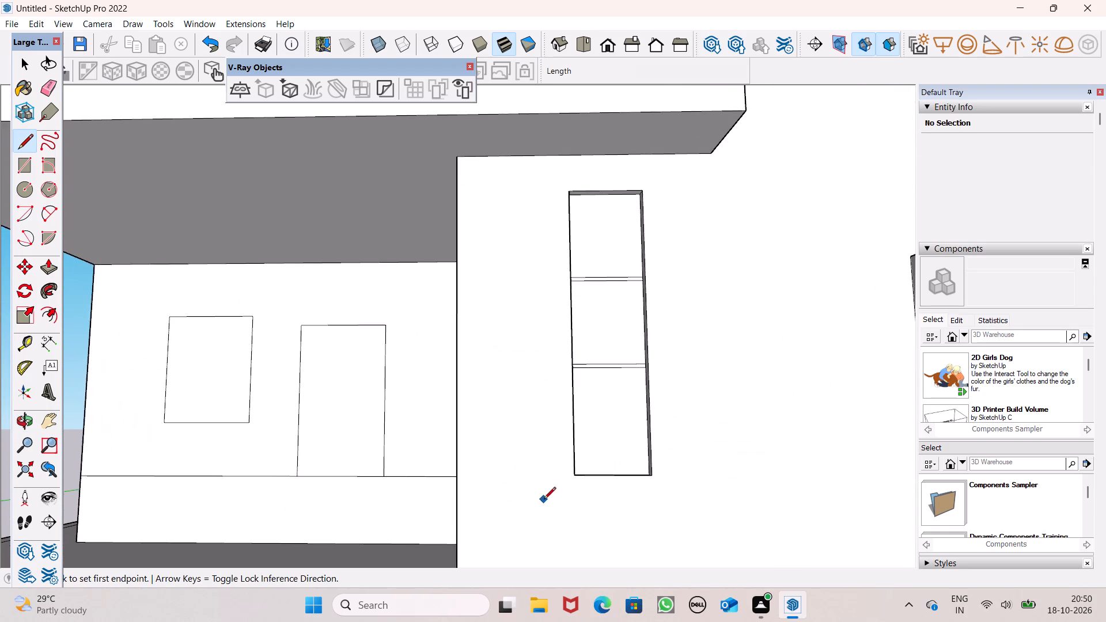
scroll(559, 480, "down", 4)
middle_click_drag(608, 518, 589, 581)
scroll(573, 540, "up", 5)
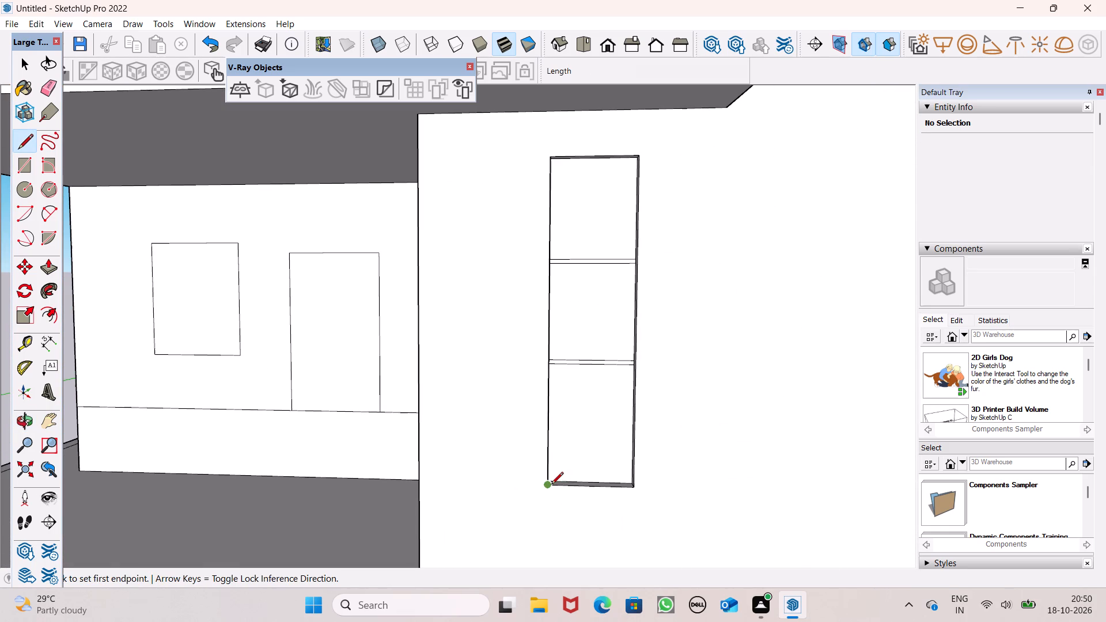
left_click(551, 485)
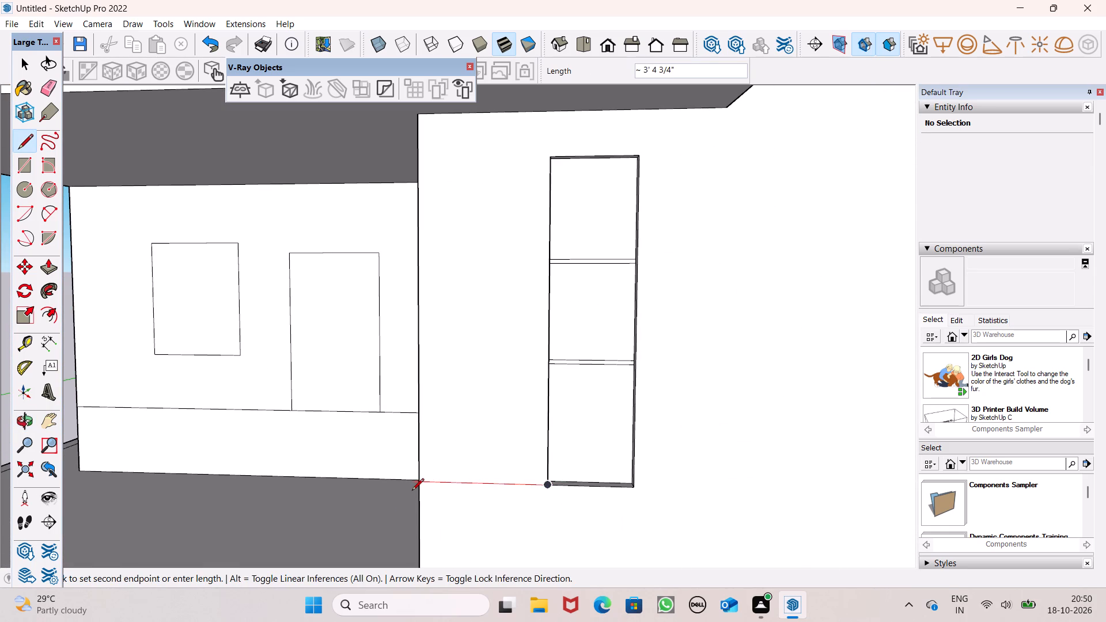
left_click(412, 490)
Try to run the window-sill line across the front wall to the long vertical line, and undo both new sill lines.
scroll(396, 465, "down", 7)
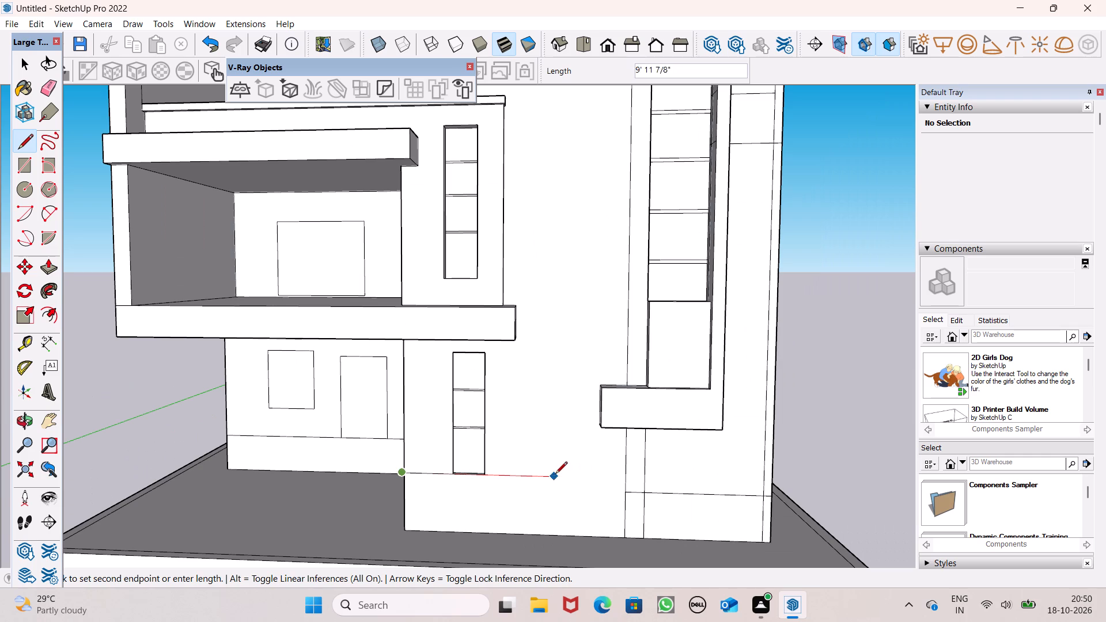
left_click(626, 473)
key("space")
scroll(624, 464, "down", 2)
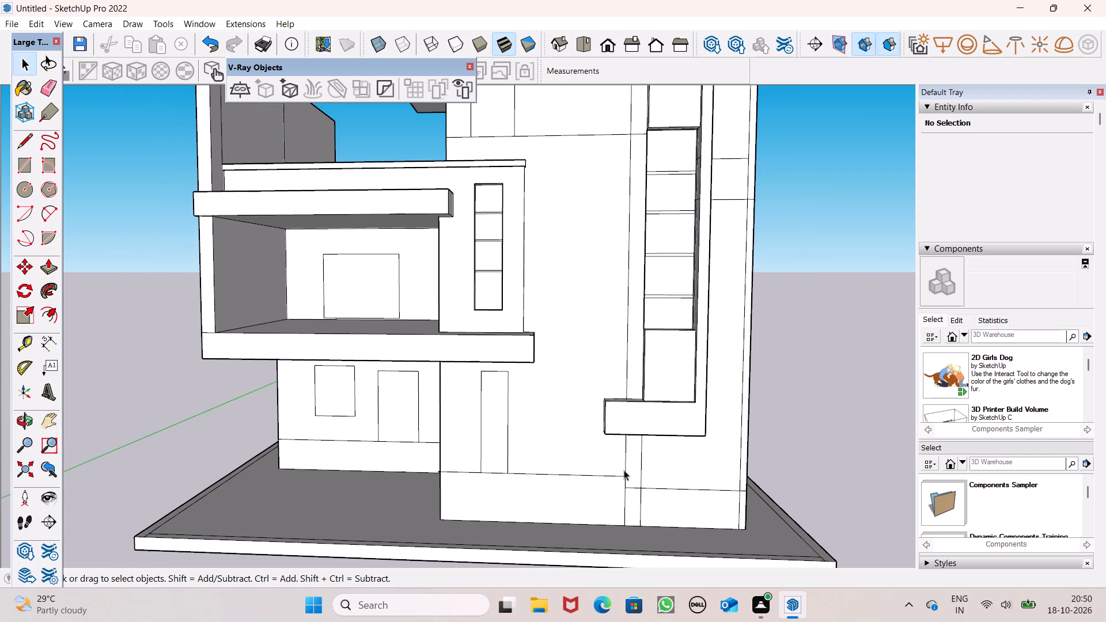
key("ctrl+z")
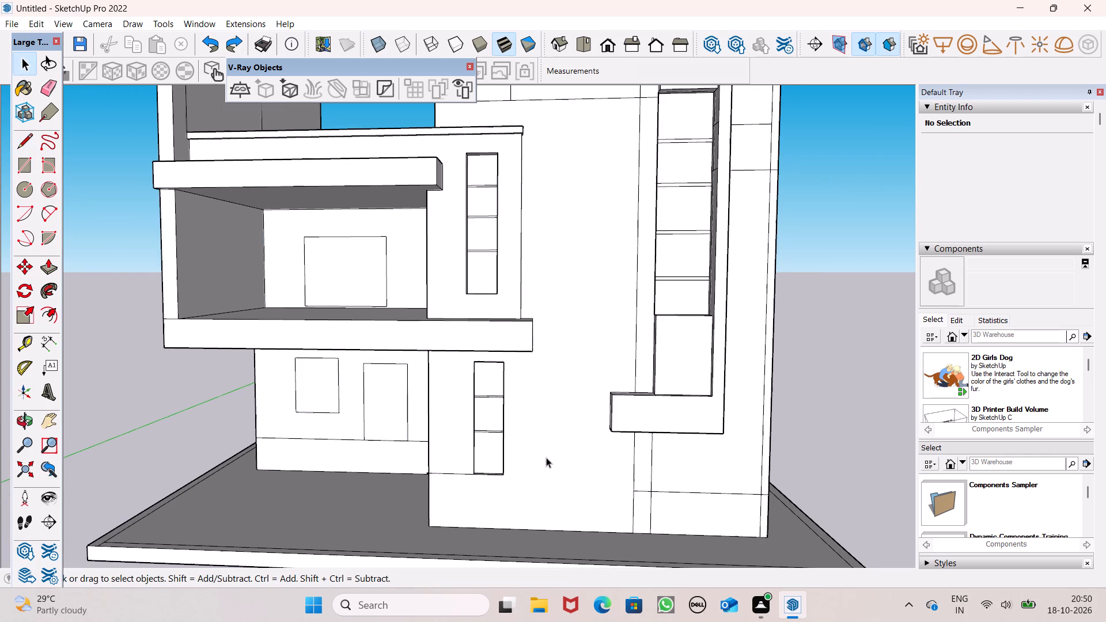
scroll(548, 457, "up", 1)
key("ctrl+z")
Draw a horizontal line about 11' 4" long on the front wall, from just below the ground-floor barred window to the long vertical line.
left_click_drag(26, 138, 33, 143)
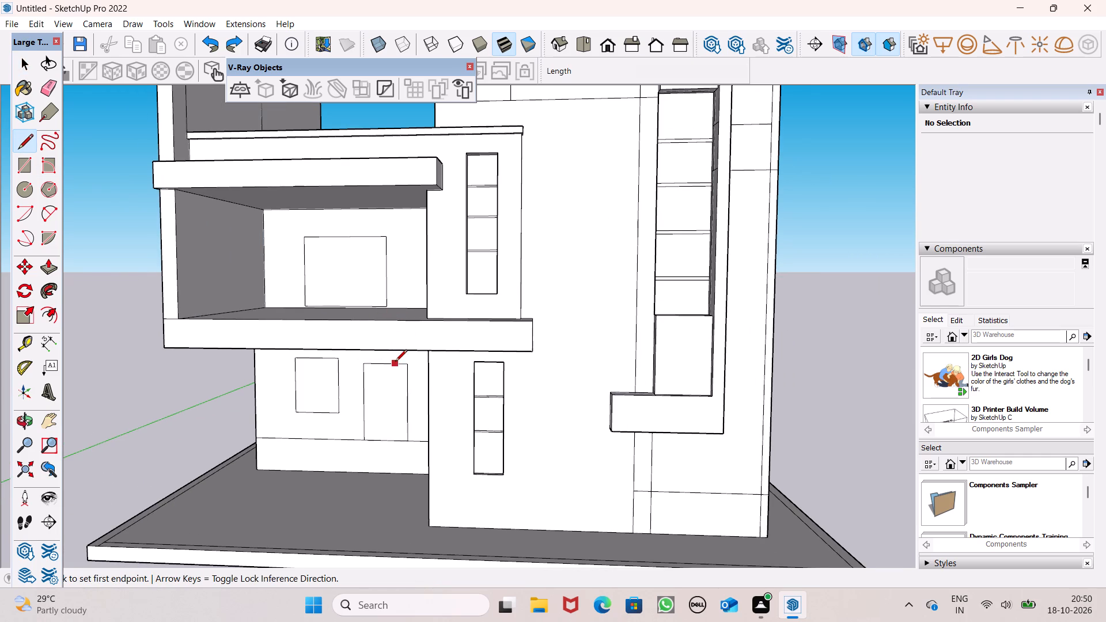
scroll(394, 366, "up", 1)
scroll(459, 344, "down", 4)
middle_click_drag(469, 507, 515, 435)
scroll(514, 435, "up", 8)
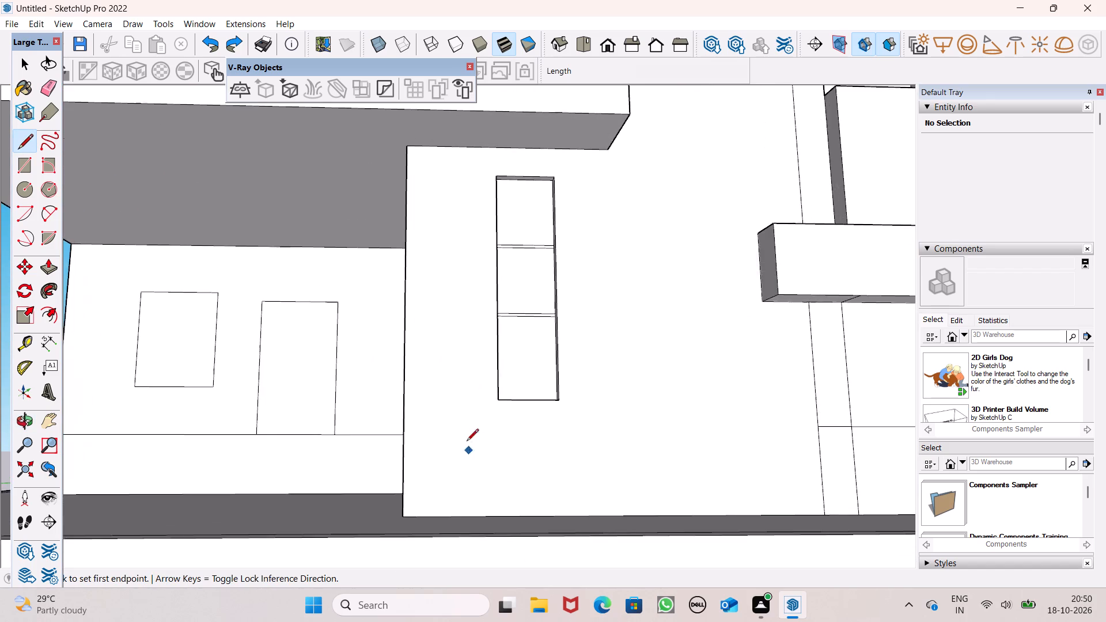
scroll(467, 442, "up", 8)
scroll(699, 346, "down", 5)
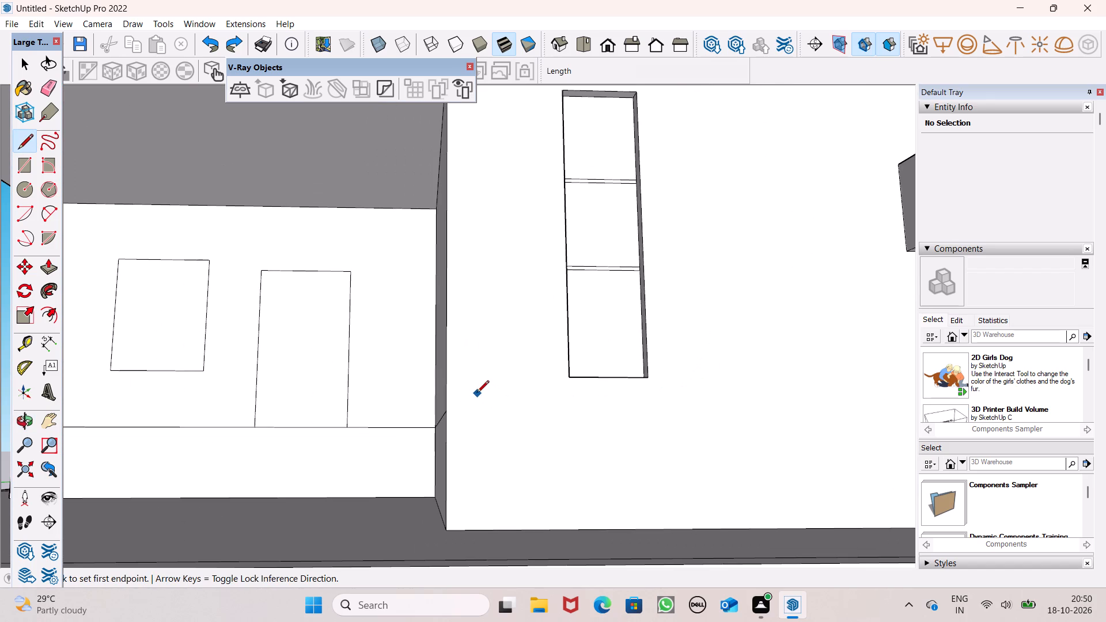
left_click(562, 386)
scroll(673, 381, "down", 6)
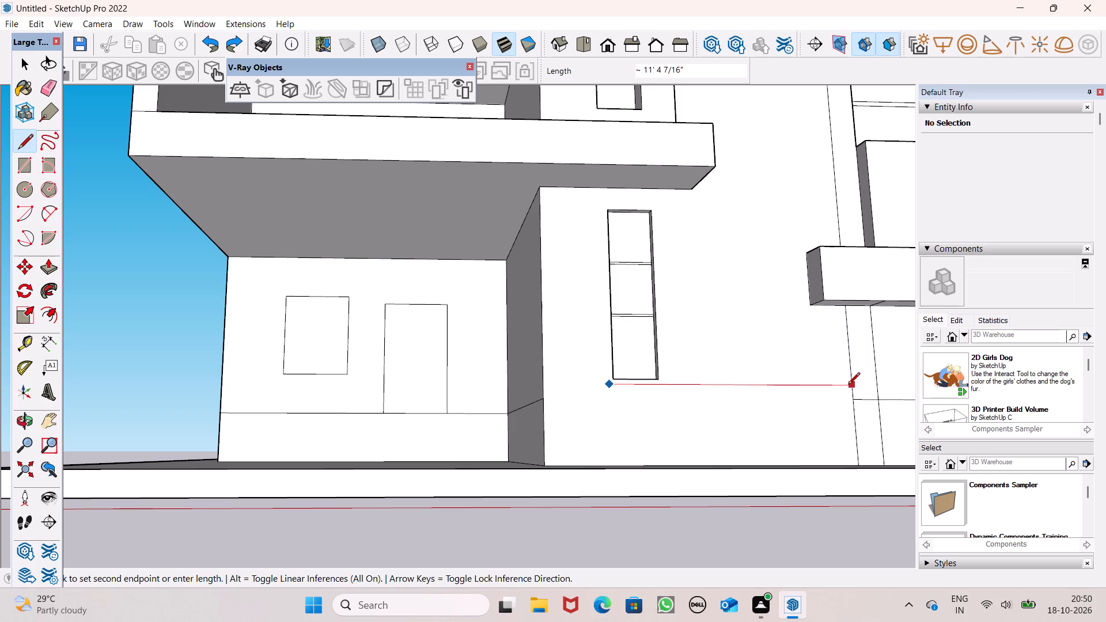
scroll(848, 385, "up", 6)
left_click(850, 385)
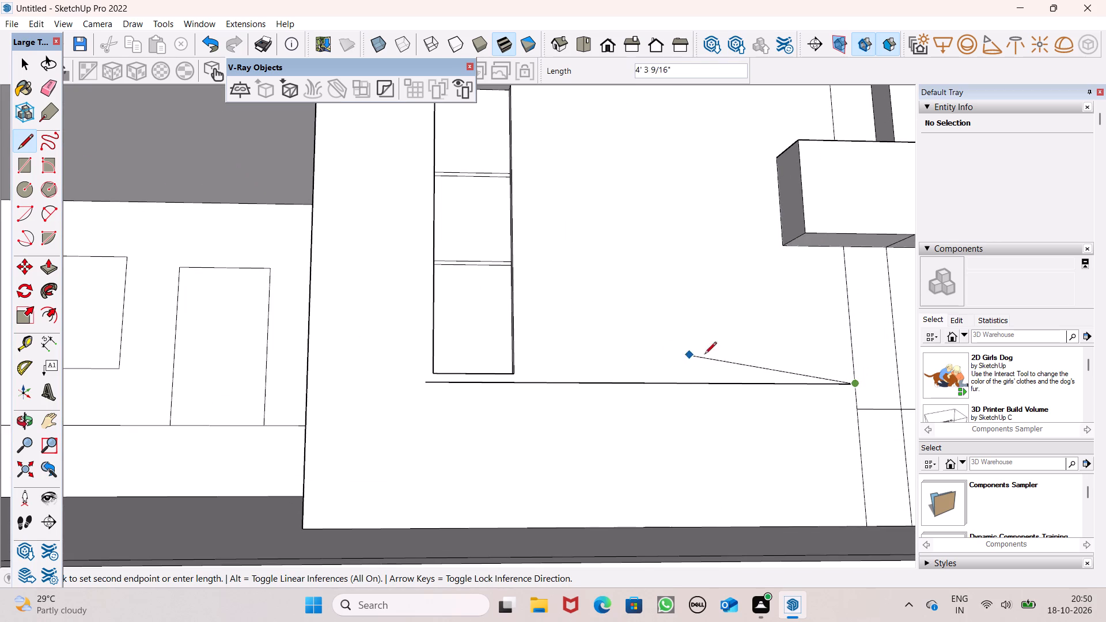
key("space")
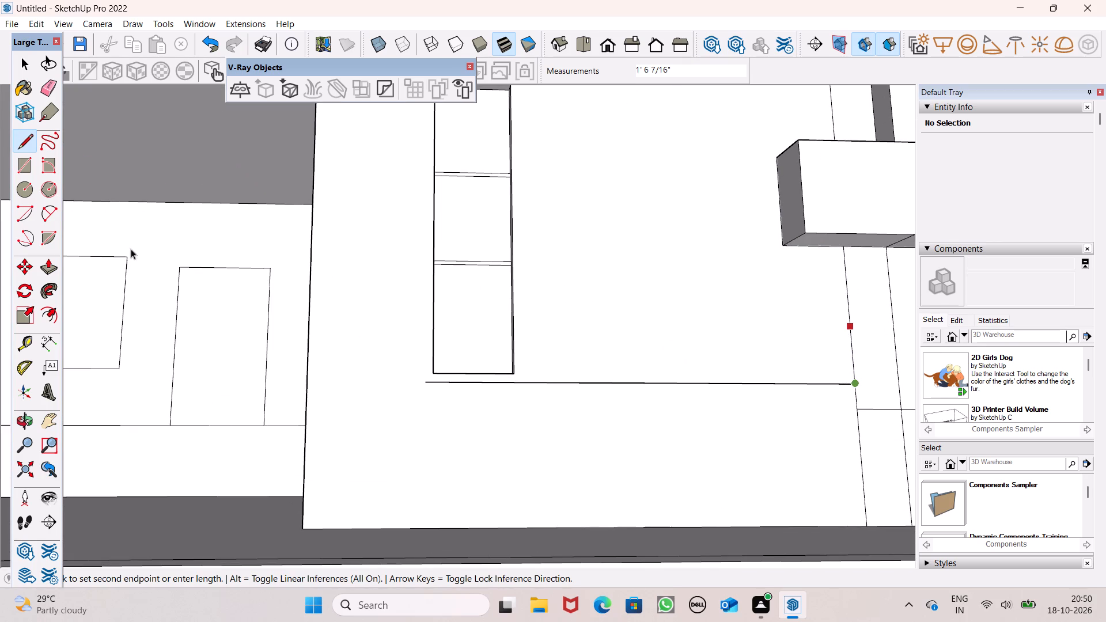
Extend the horizontal line under the ground-floor barred window about 3' to the front wall's corner beside the recessed entrance.
left_click(22, 148)
scroll(756, 287, "down", 2)
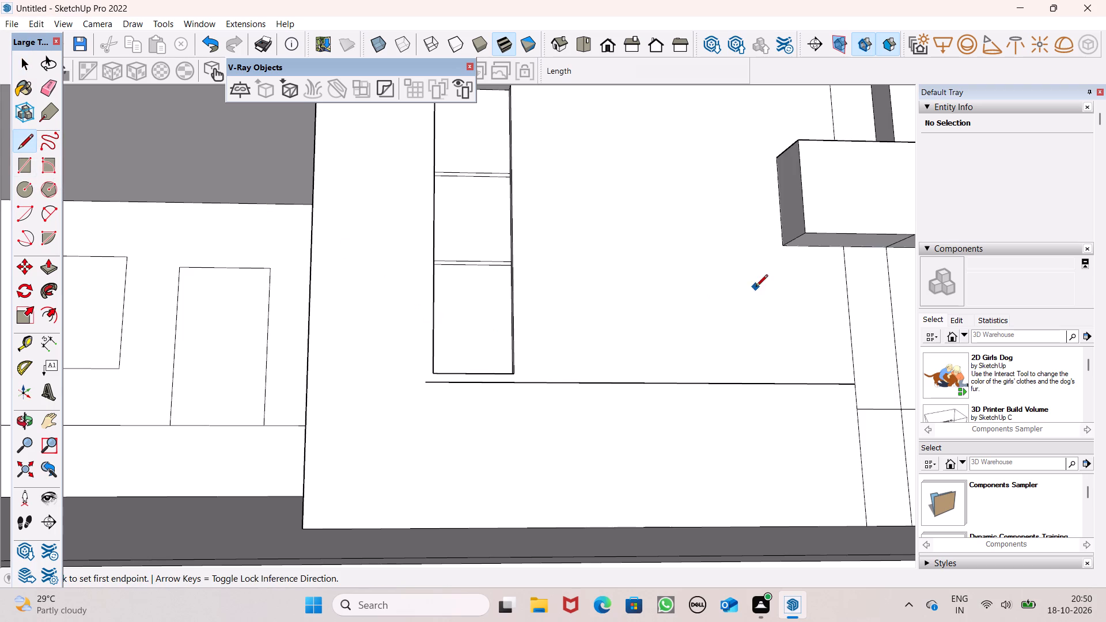
scroll(756, 287, "down", 4)
scroll(537, 347, "up", 7)
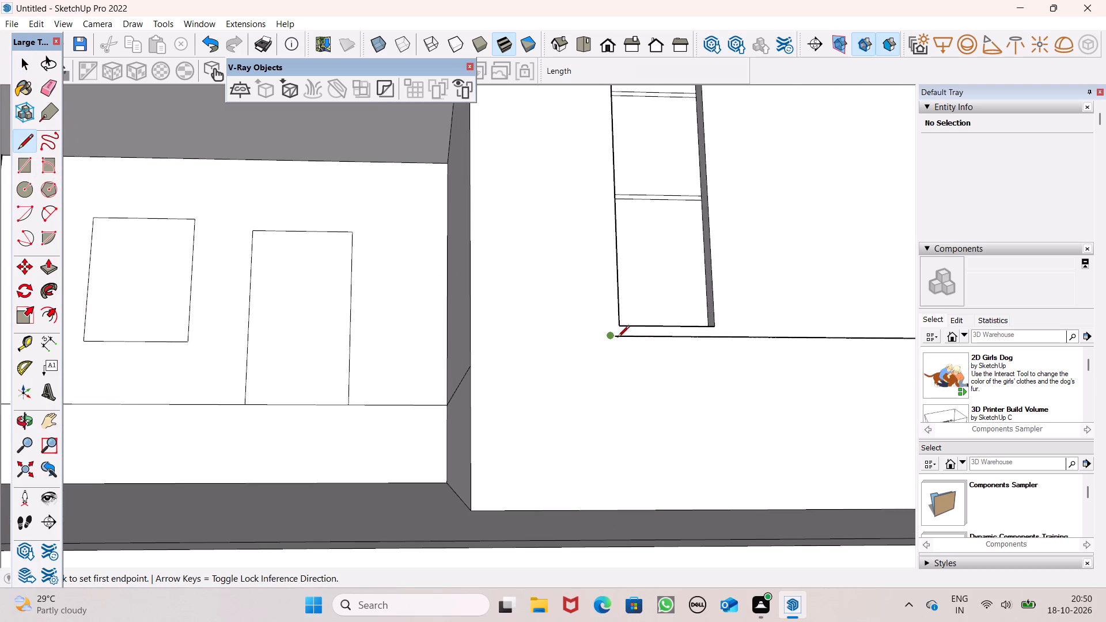
left_click(614, 336)
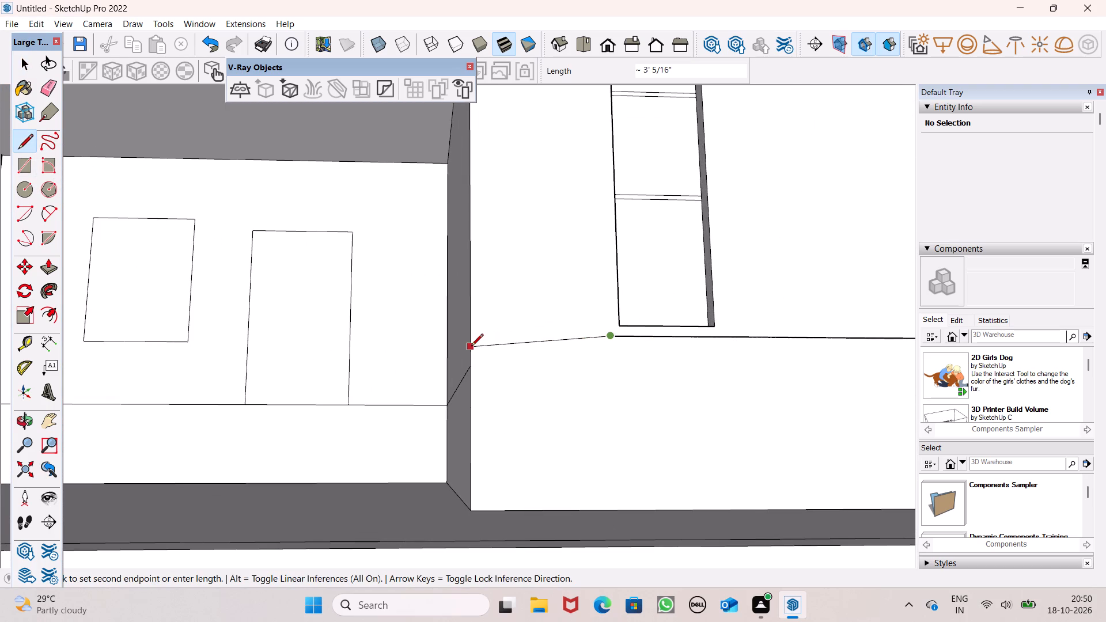
left_click(474, 337)
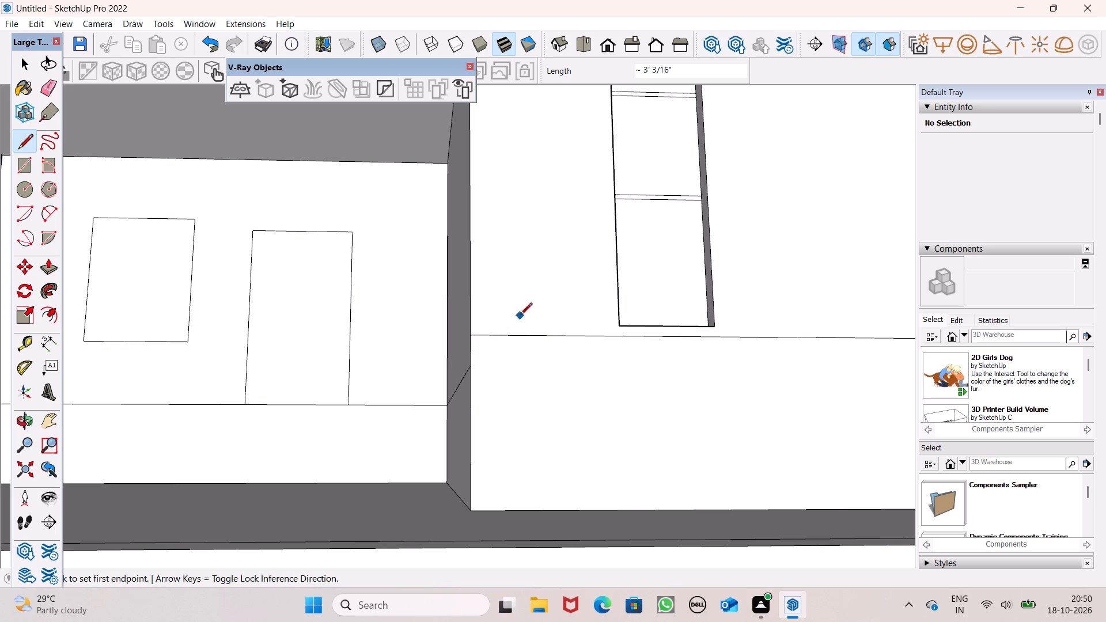
key("space")
Draw a vertical line about 9' 4" long beside the ground-floor barred window, from the projecting slab's underside to the horizontal line.
scroll(530, 303, "down", 5)
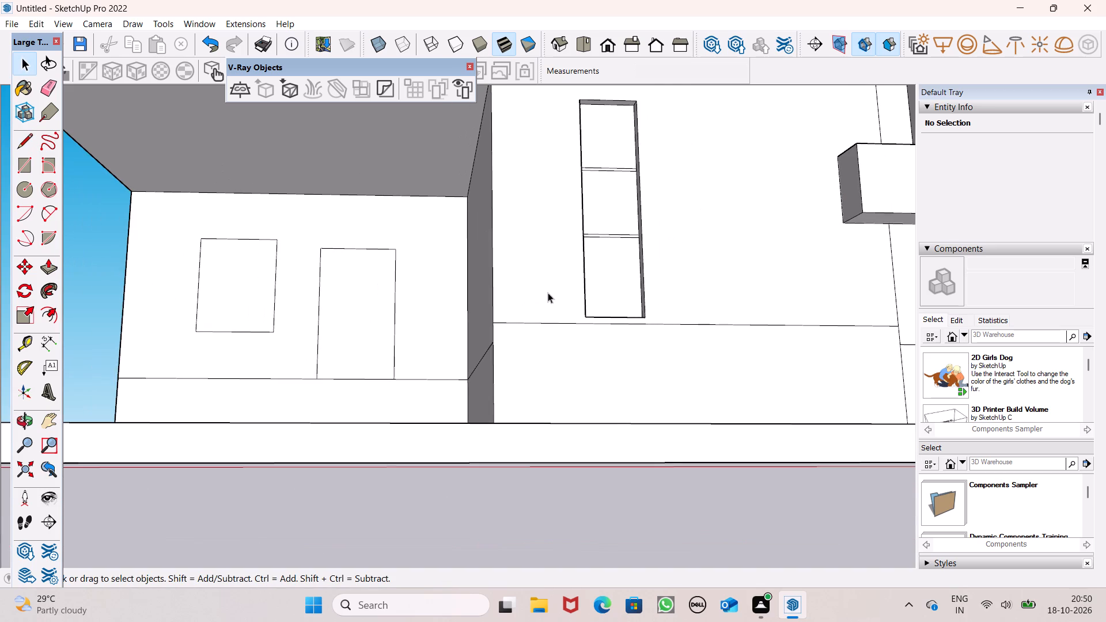
scroll(548, 301, "down", 2)
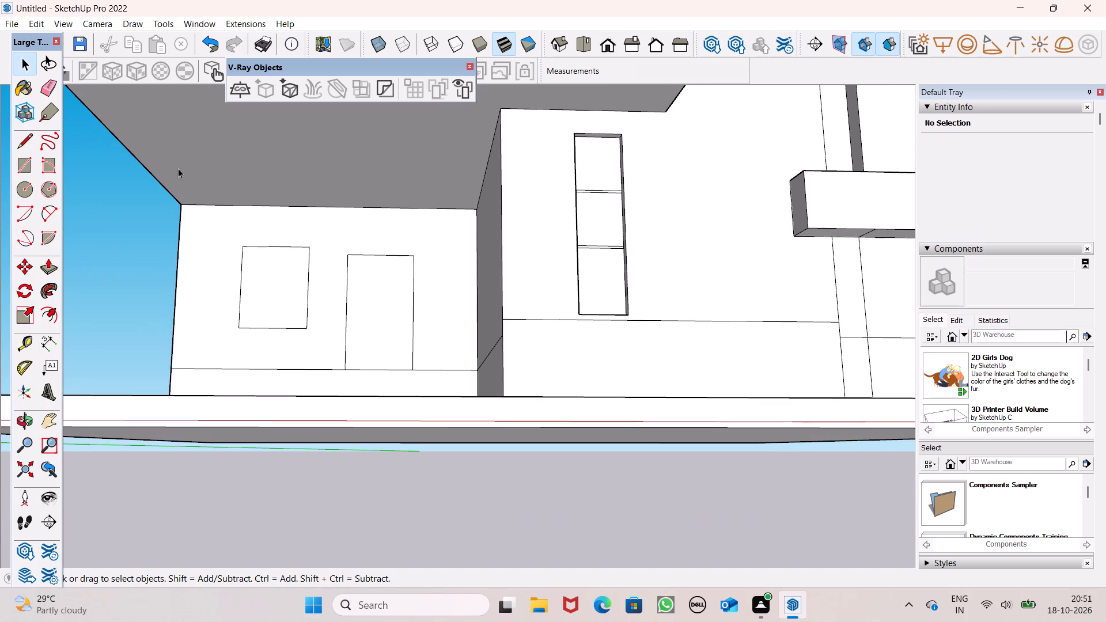
left_click(34, 139)
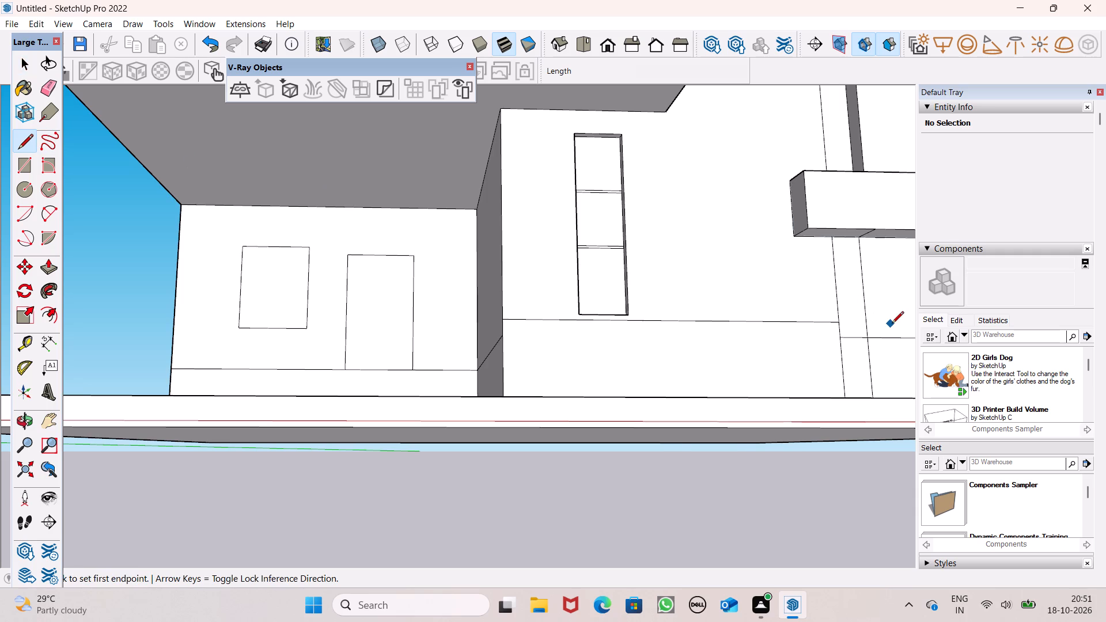
scroll(892, 325, "down", 2)
middle_click_drag(929, 401, 905, 441)
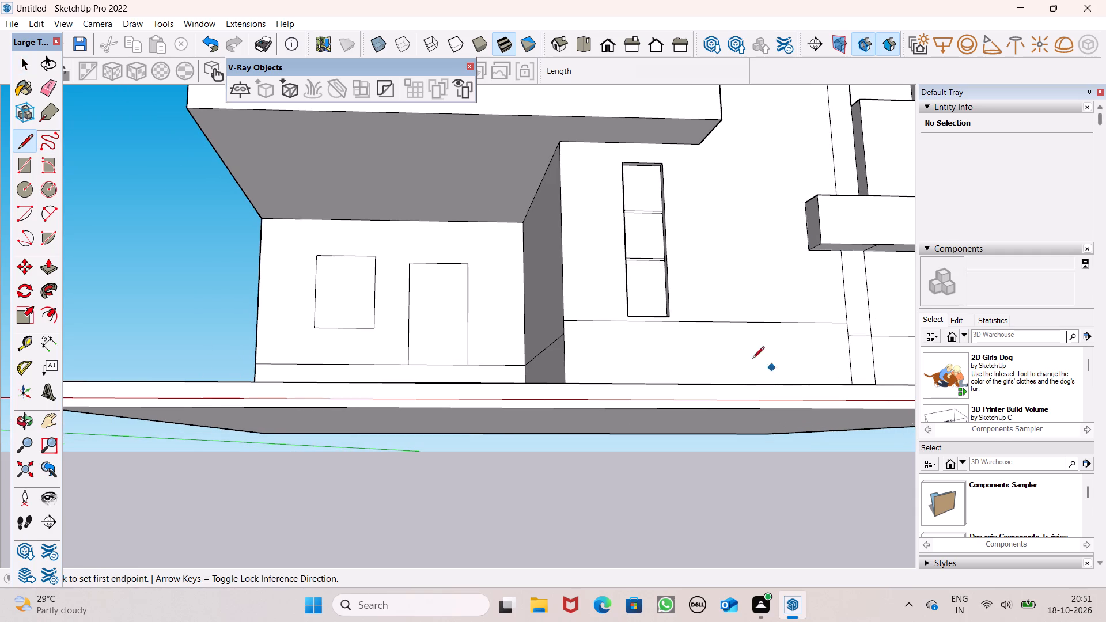
scroll(734, 369, "down", 1)
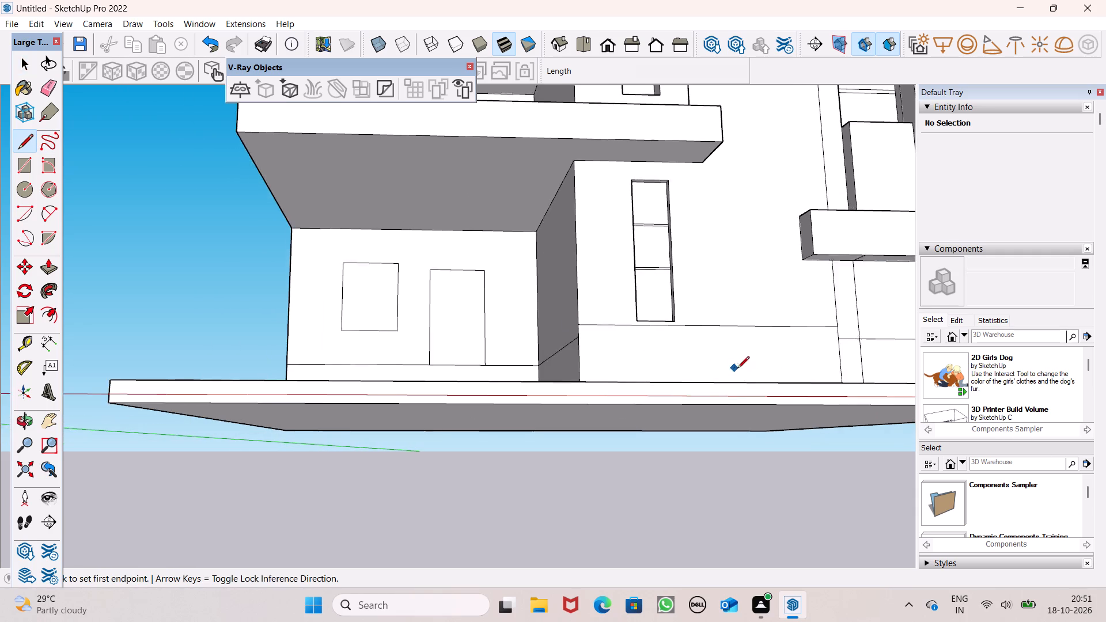
scroll(737, 369, "down", 1)
middle_click_drag(810, 396, 771, 453)
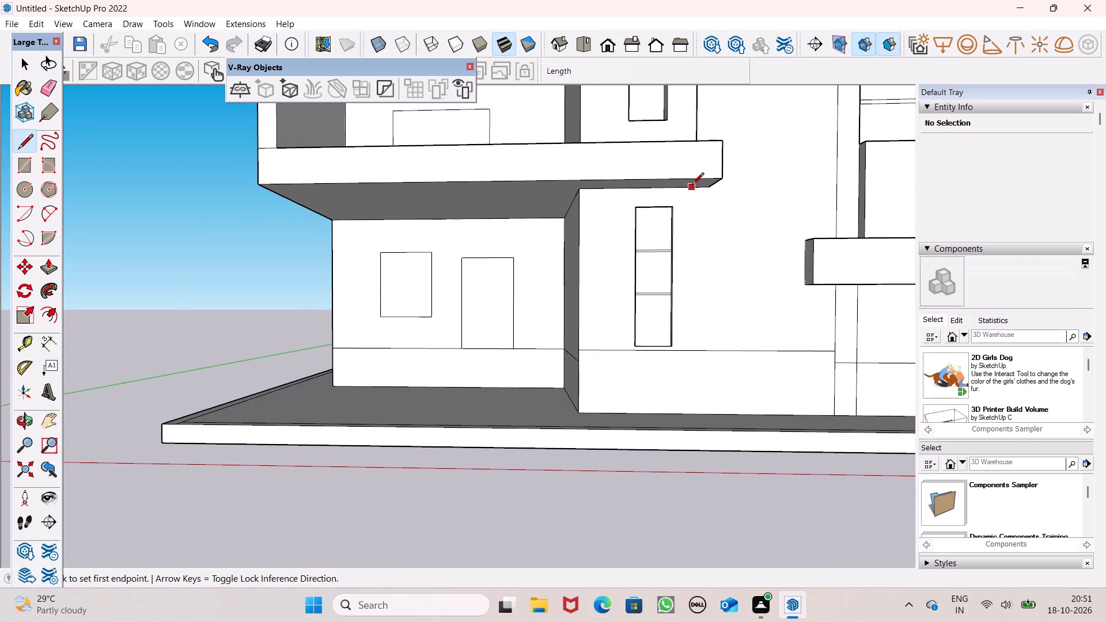
left_click(692, 185)
left_click(687, 351)
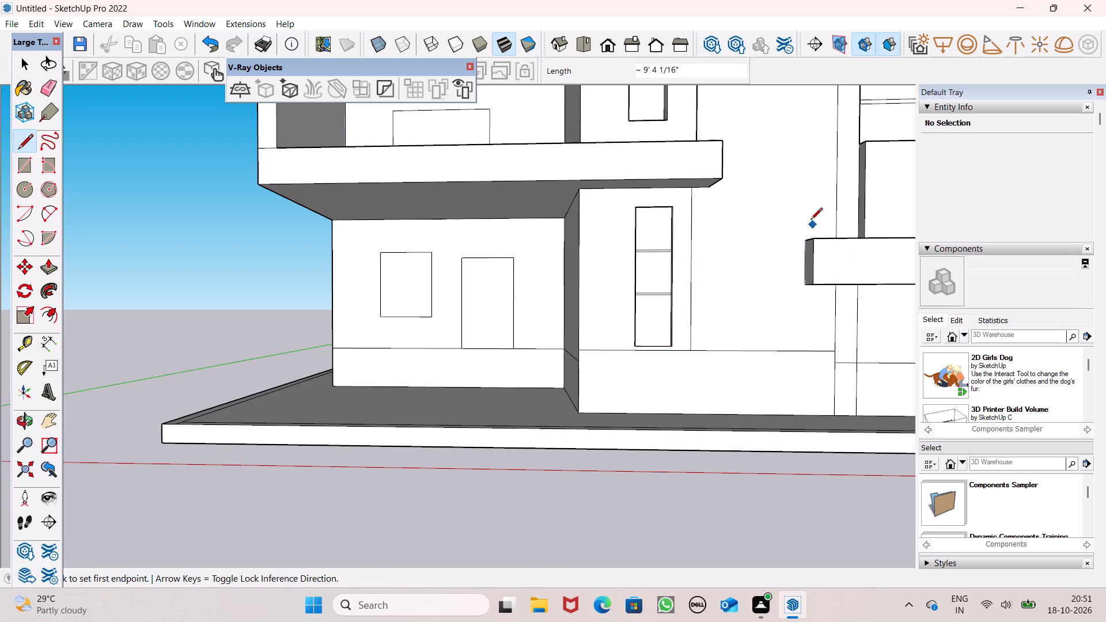
Draw a horizontal line about 7' 1" long from the projecting first-floor slab's bottom corner across the front wall to the long vertical line.
scroll(802, 288, "down", 5)
middle_click_drag(805, 299, 776, 322)
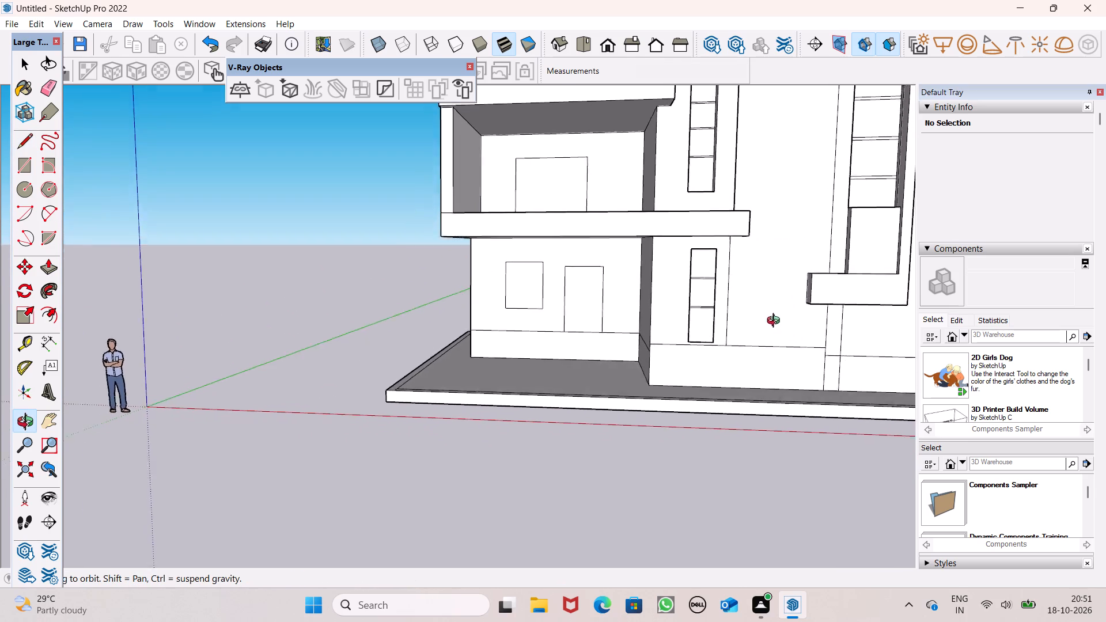
middle_click_drag(776, 322, 772, 311)
scroll(653, 266, "down", 4)
scroll(788, 259, "up", 6)
scroll(723, 233, "up", 6)
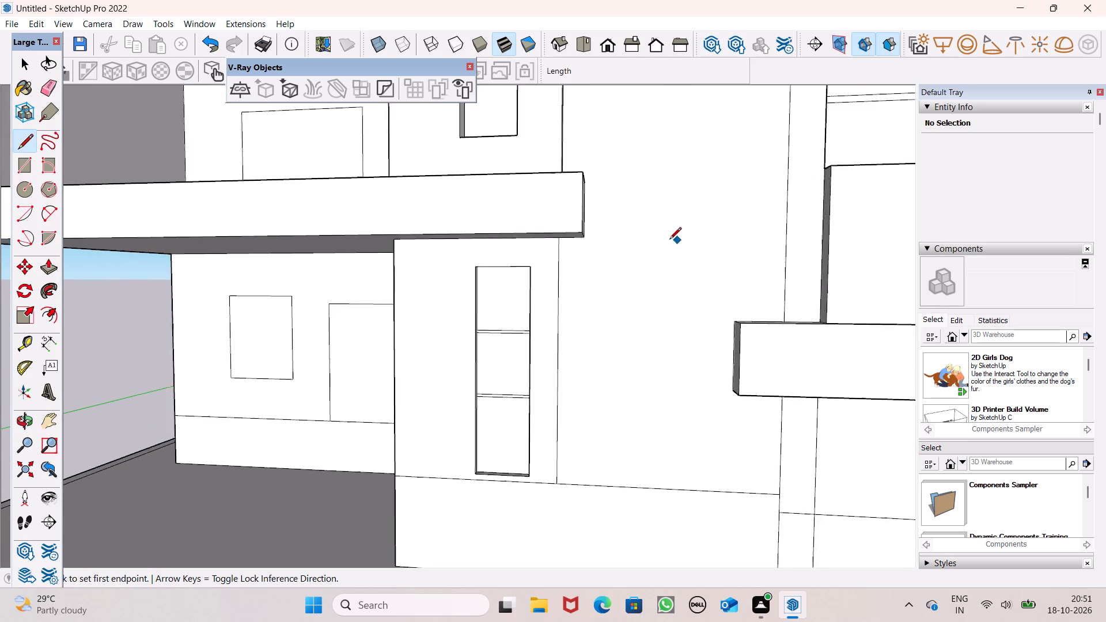
scroll(669, 240, "up", 2)
left_click(576, 237)
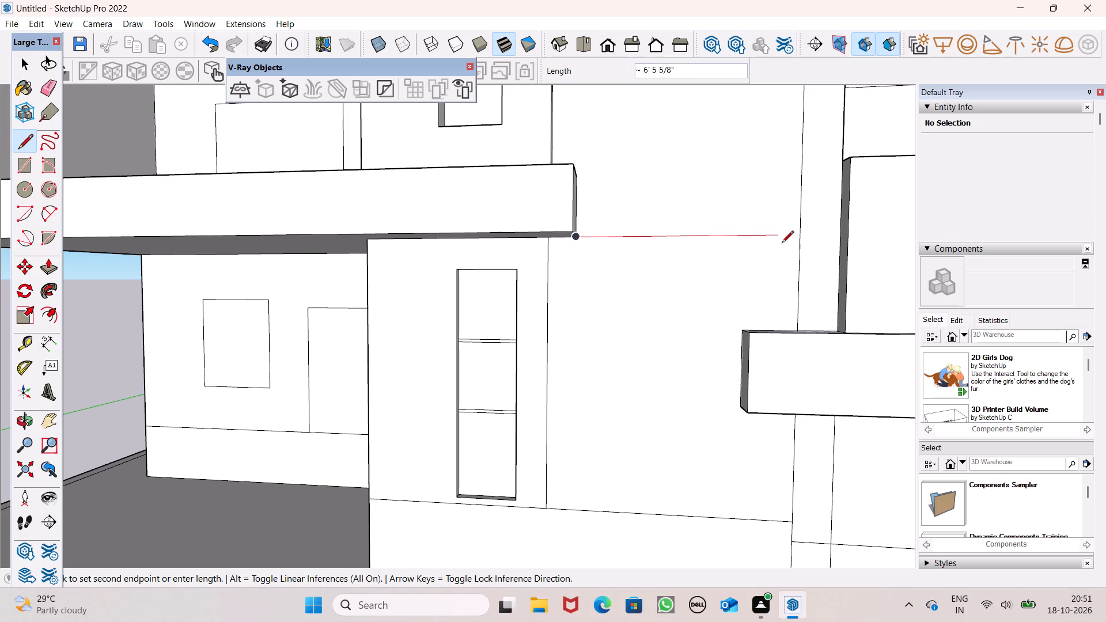
left_click(794, 240)
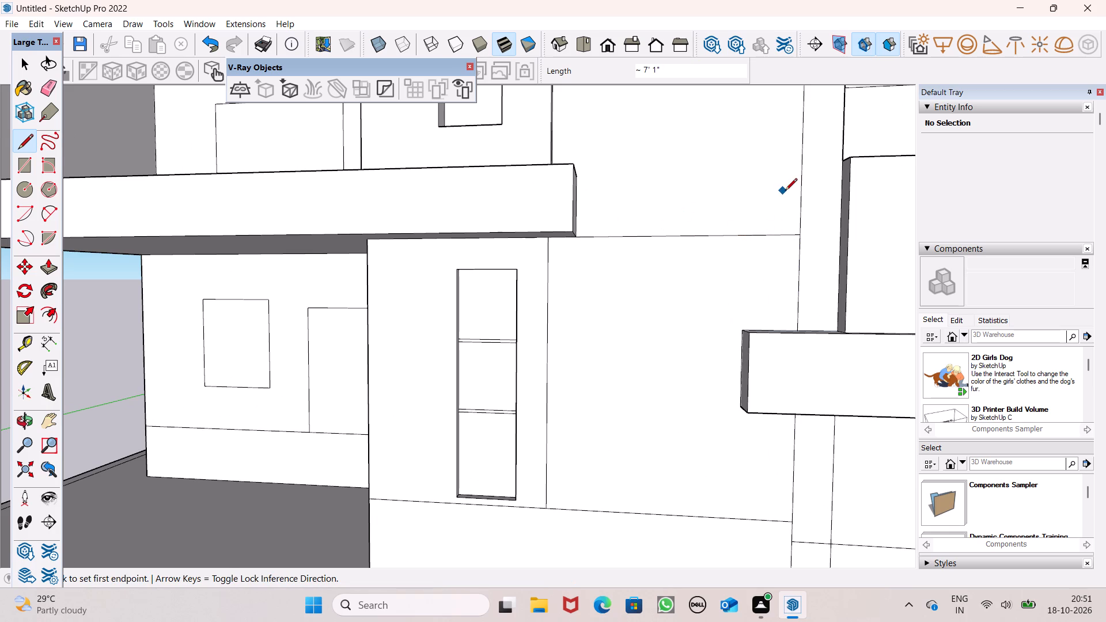
Draw a second vertical line about 9' 4" long between the two horizontal ground-floor lines, near the end of the projecting L-shaped frame.
scroll(752, 227, "down", 5)
middle_click_drag(767, 236, 811, 210)
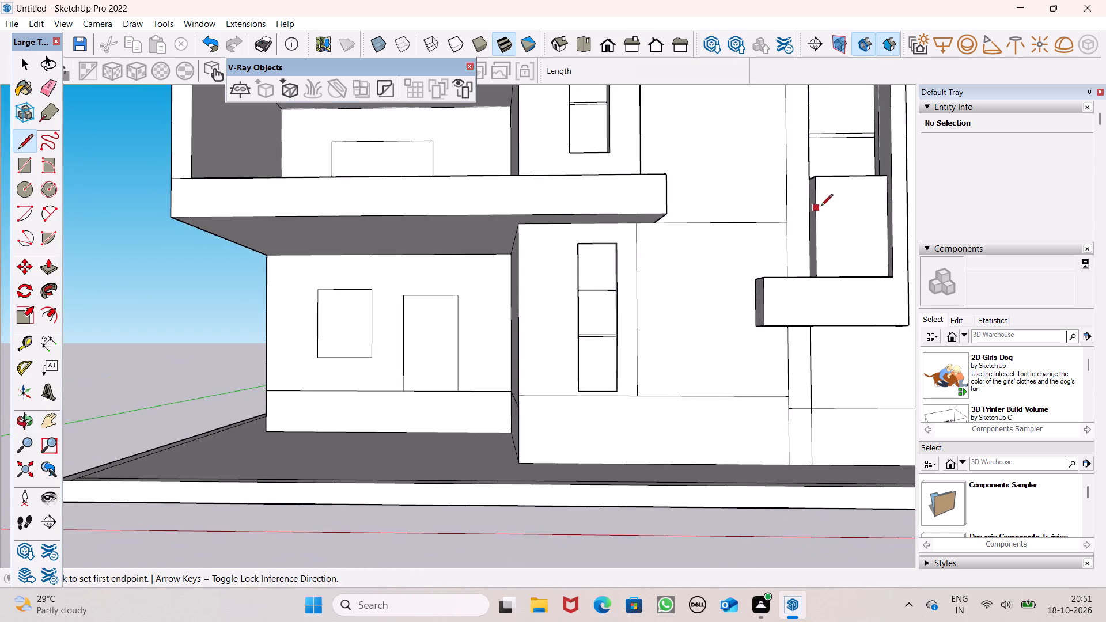
scroll(677, 219, "down", 4)
scroll(789, 232, "down", 5)
middle_click_drag(797, 207, 822, 242)
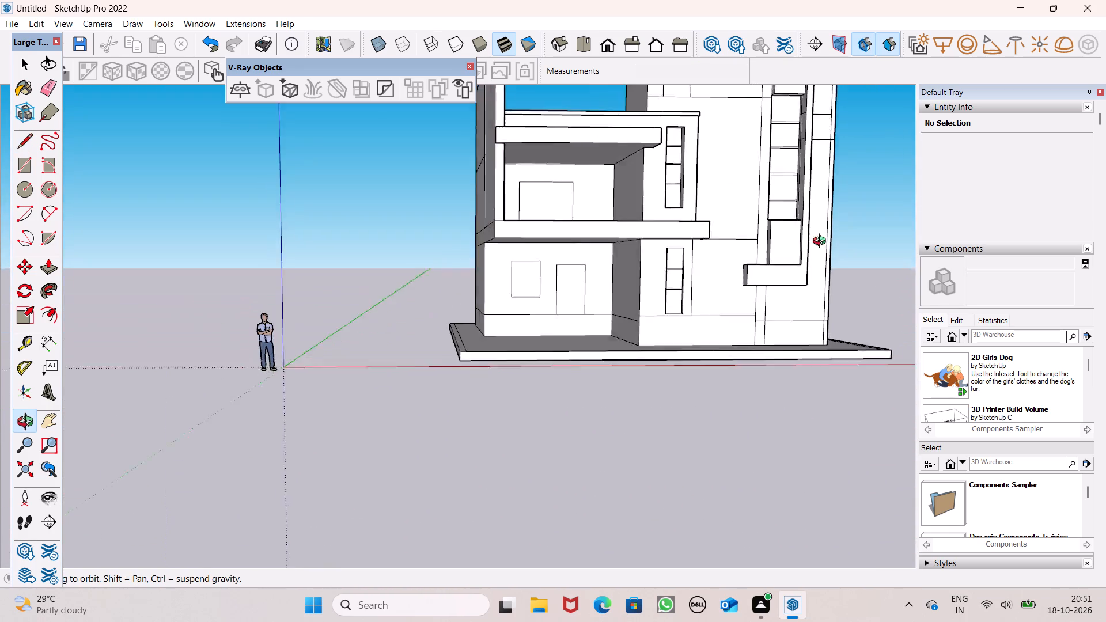
middle_click_drag(822, 242, 762, 302)
scroll(768, 296, "up", 6)
middle_click_drag(779, 312, 782, 276)
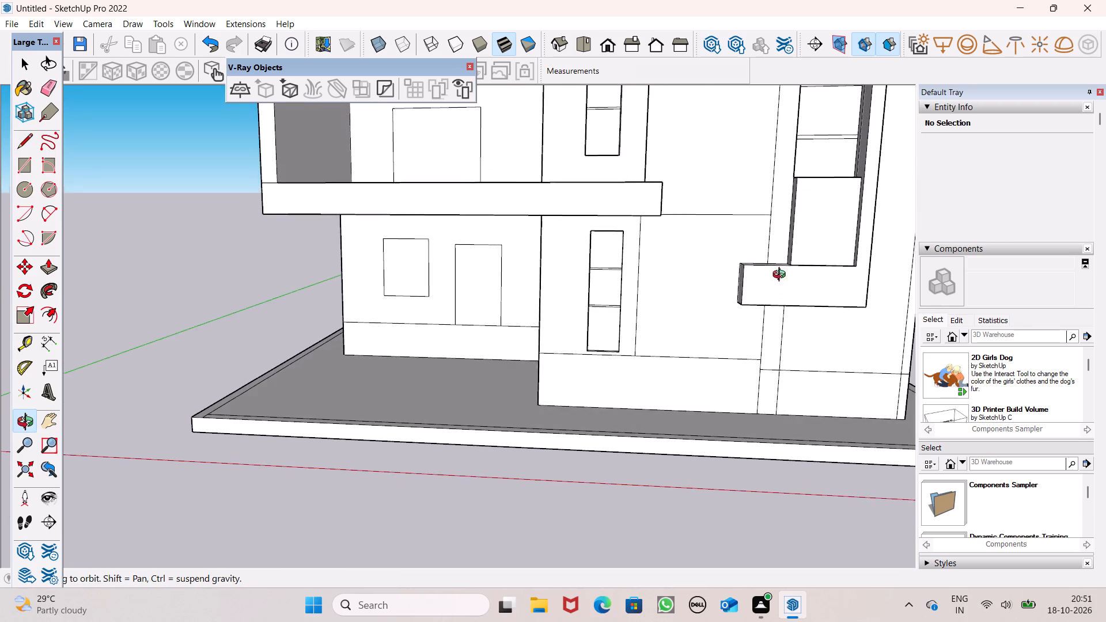
middle_click_drag(782, 276, 783, 272)
left_click(730, 213)
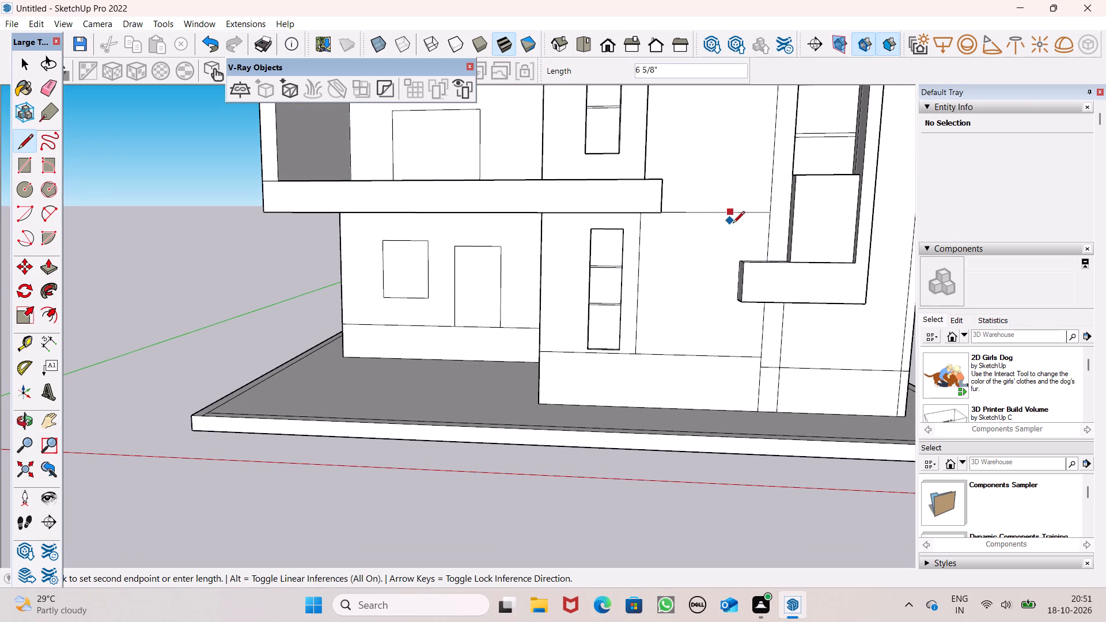
left_click(717, 353)
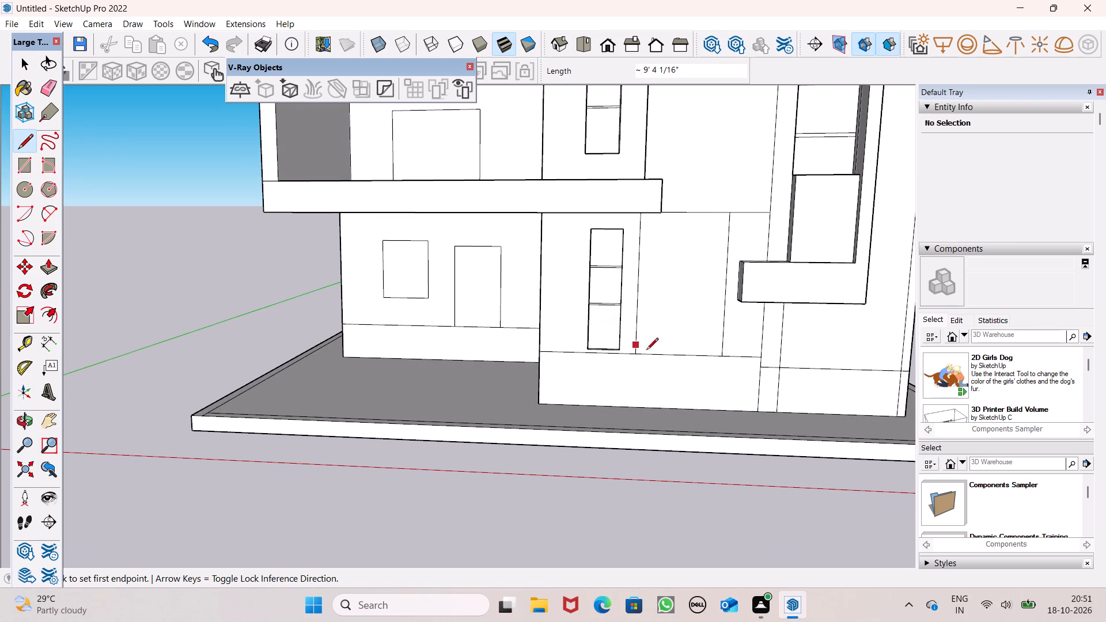
Draw a horizontal line across the front wall from the mid-height of the first-floor window block's side to the long vertical line.
scroll(652, 363, "down", 7)
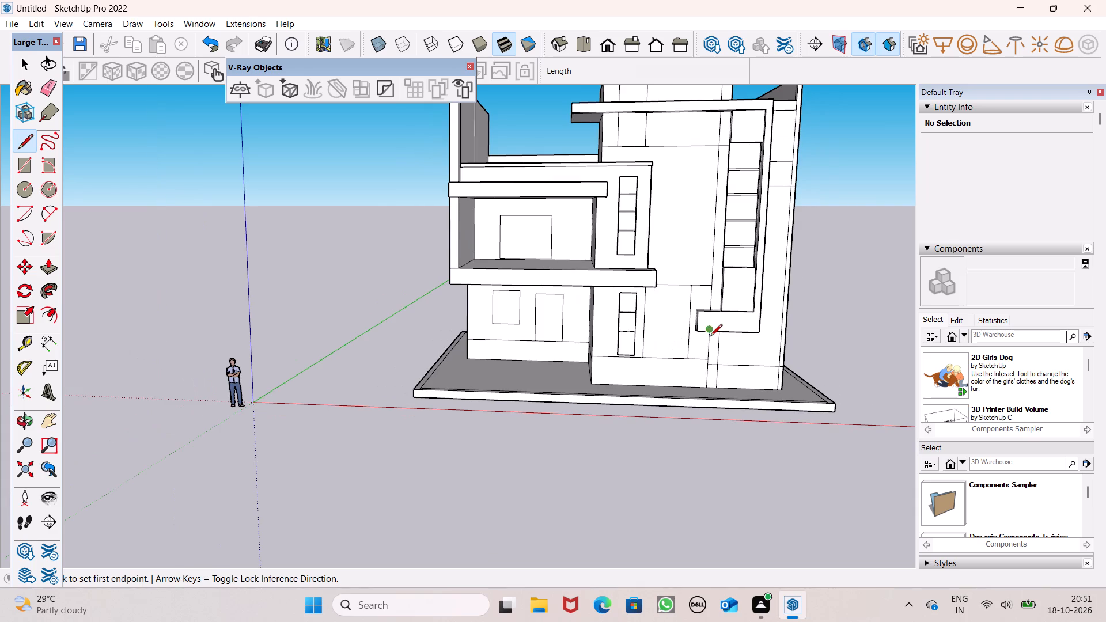
scroll(708, 338, "down", 1)
scroll(666, 241, "up", 4)
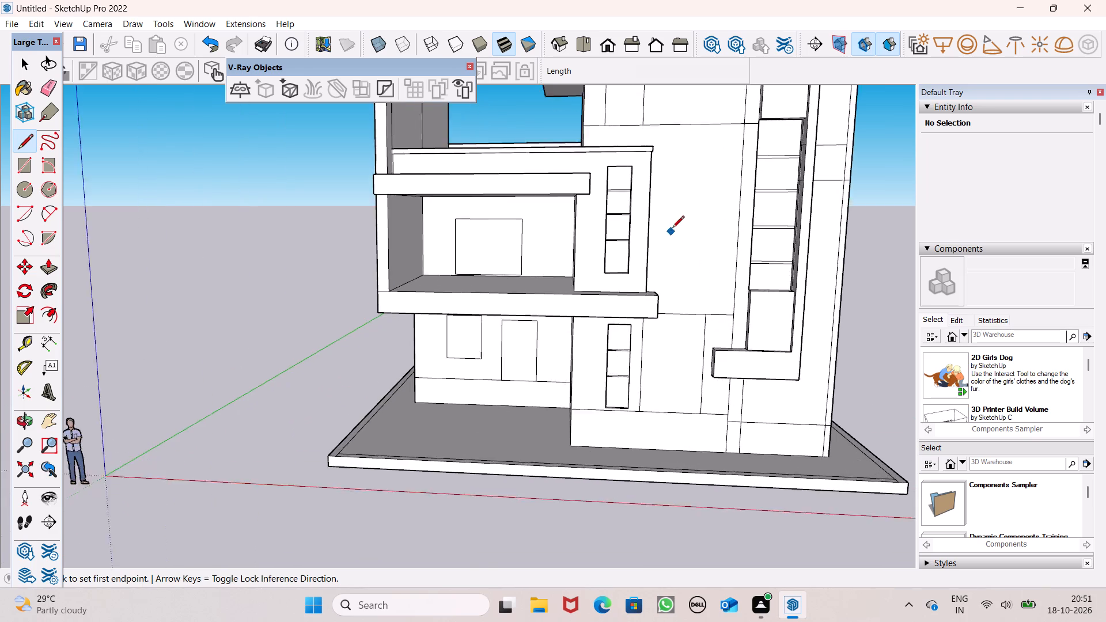
scroll(672, 229, "up", 2)
middle_click_drag(728, 229, 719, 257)
scroll(728, 229, "up", 1)
scroll(720, 218, "down", 3)
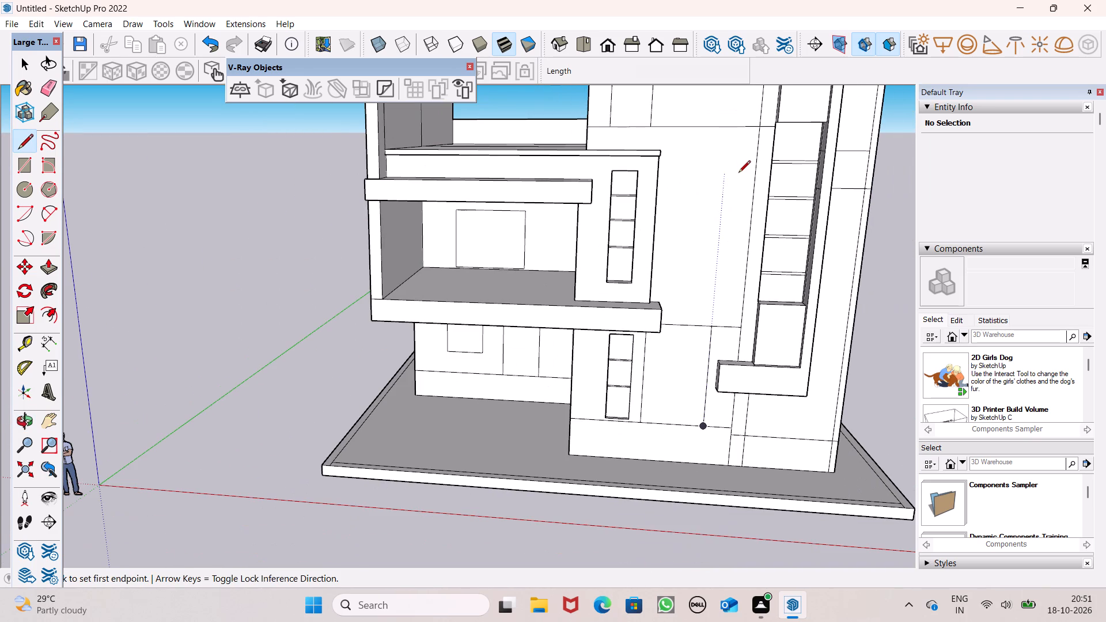
scroll(738, 170, "up", 2)
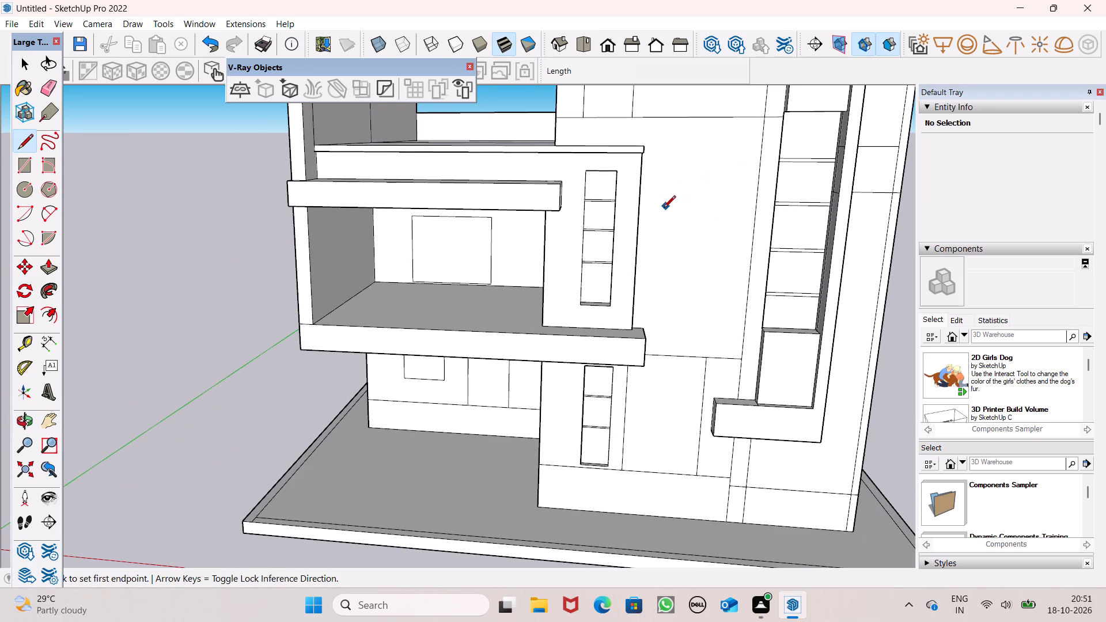
middle_click_drag(661, 221, 588, 236)
scroll(625, 228, "up", 5)
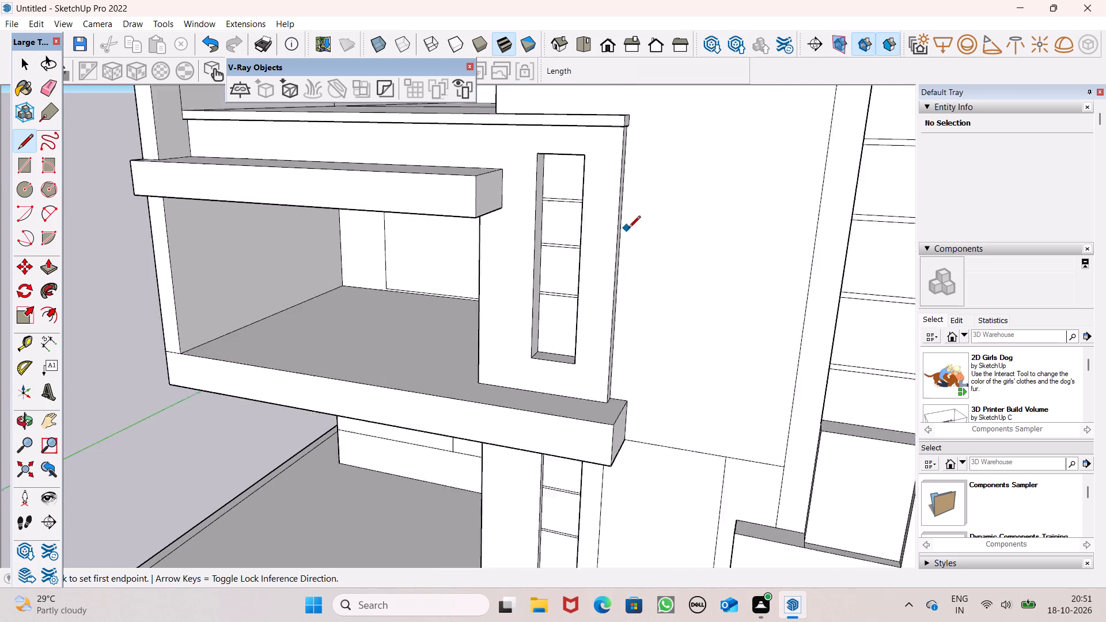
scroll(628, 229, "up", 3)
left_click(619, 232)
scroll(646, 231, "down", 5)
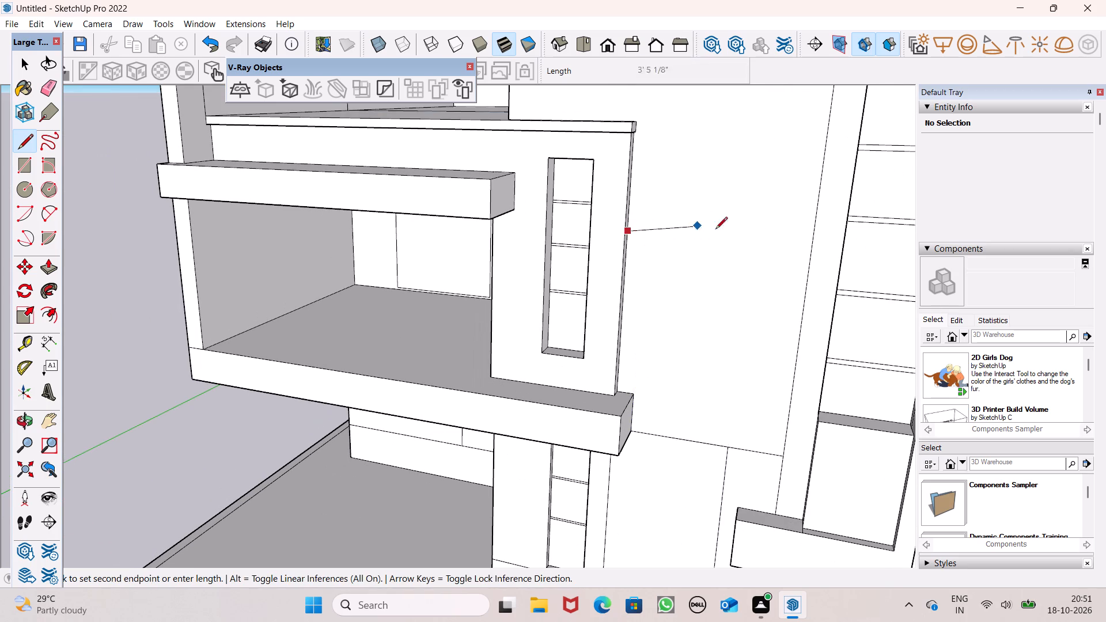
left_click(808, 247)
scroll(802, 298, "down", 5)
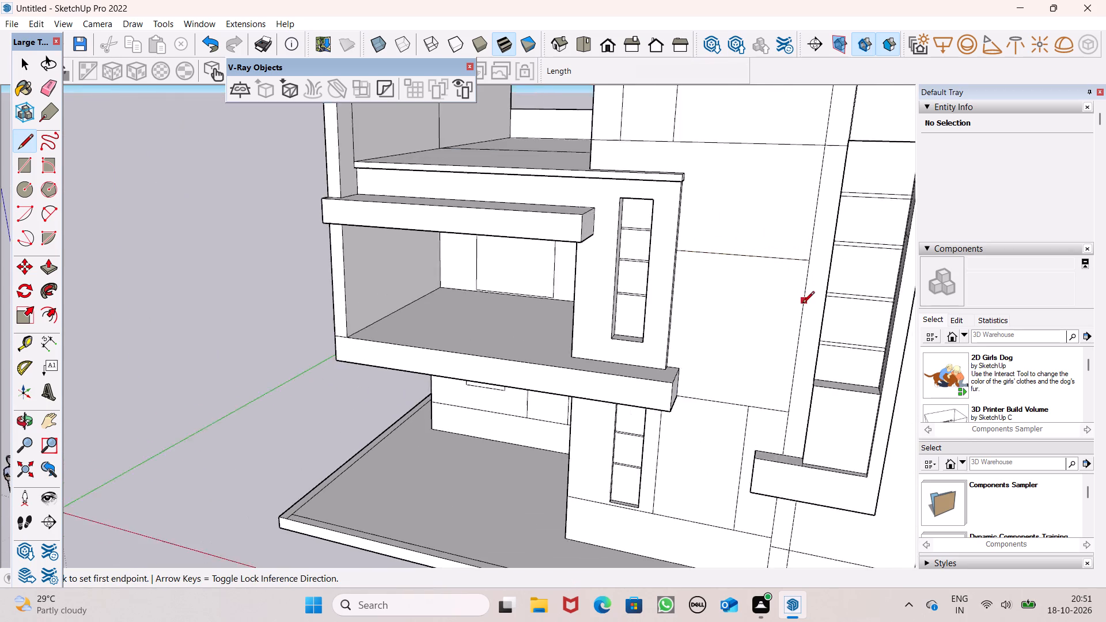
scroll(802, 304, "down", 1)
middle_click_drag(807, 303, 846, 301)
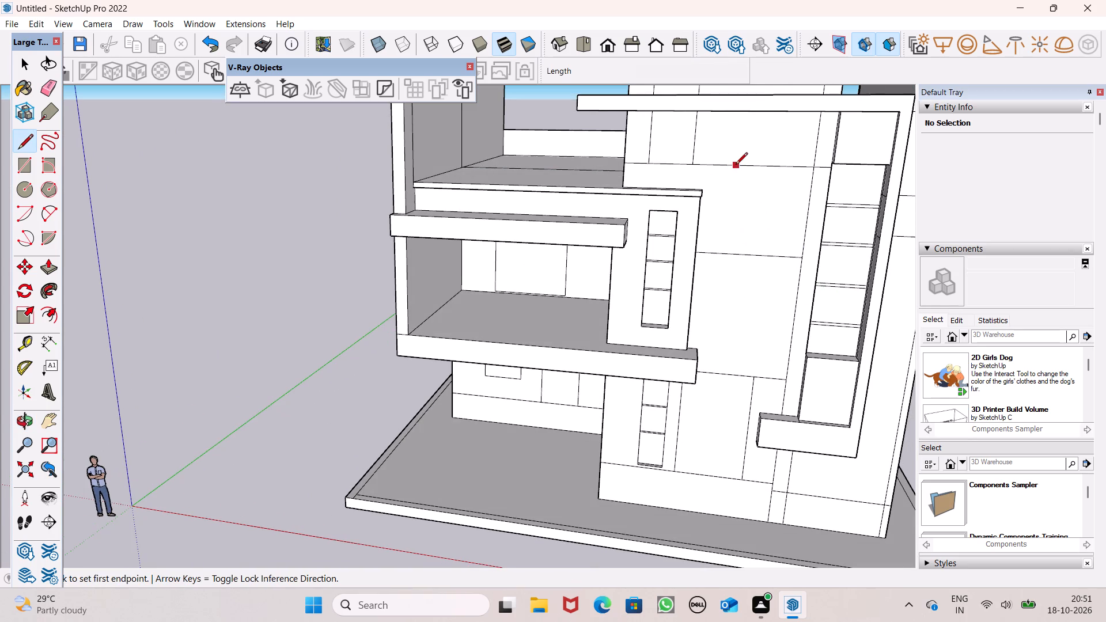
Draw a vertical line about 1' 10" long on the front wall, from the upper horizontal line to the first-floor window block's top slab corner.
scroll(733, 164, "up", 6)
left_click(683, 162)
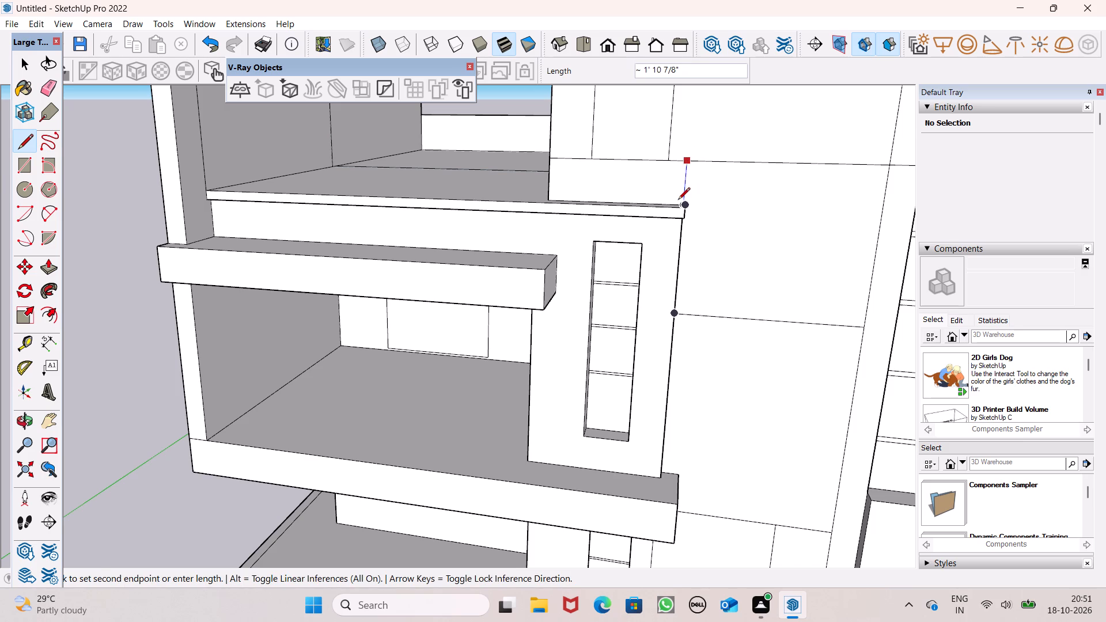
scroll(685, 204, "up", 15)
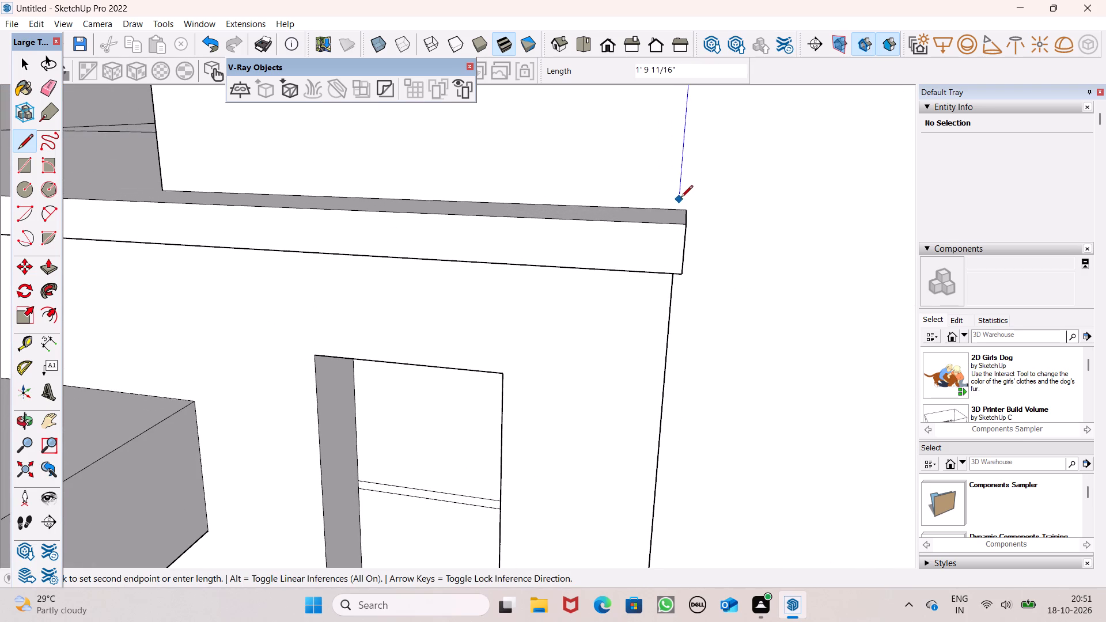
left_click(671, 204)
Draw a vertical line on the front wall from the underside of the projecting L-shaped frame's top to the upper horizontal line.
scroll(675, 199, "down", 5)
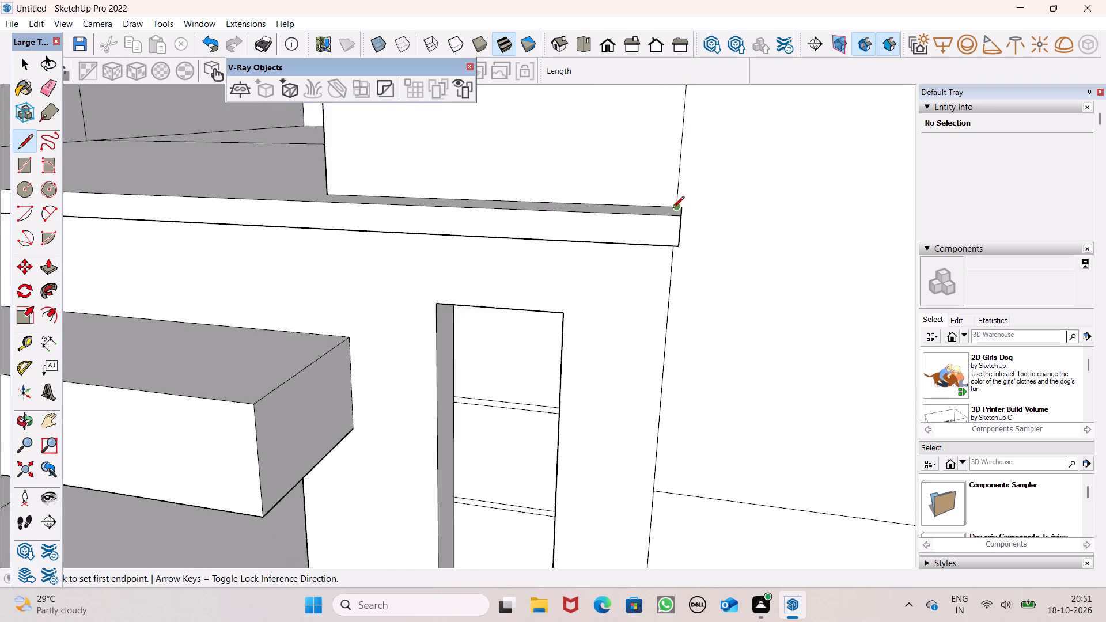
scroll(672, 209, "down", 20)
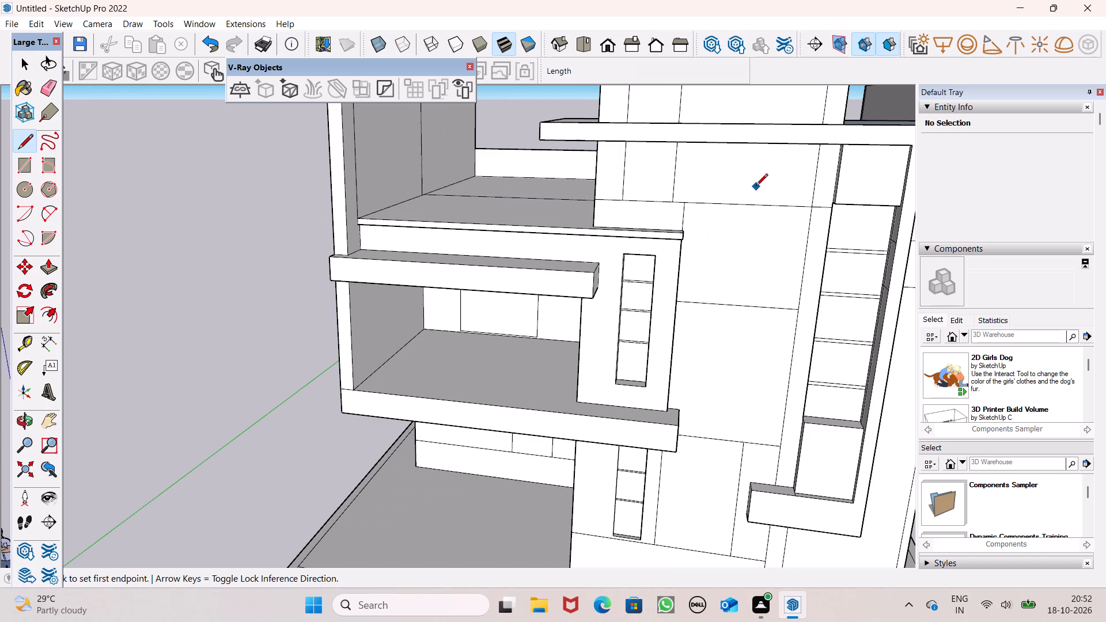
middle_click_drag(748, 157, 762, 115)
scroll(761, 118, "up", 8)
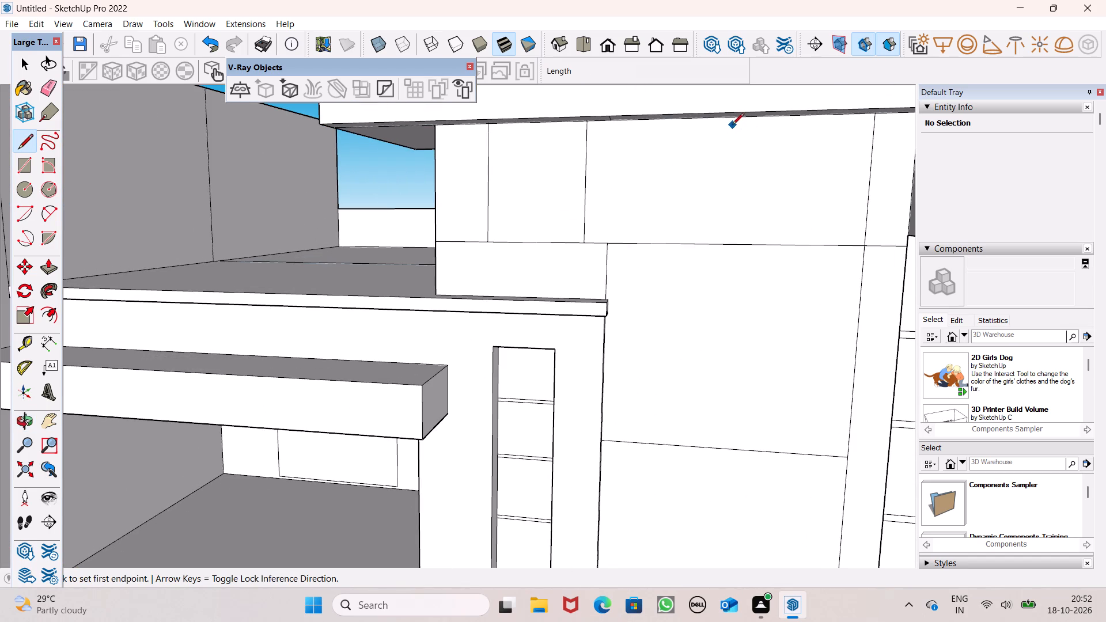
left_click(730, 120)
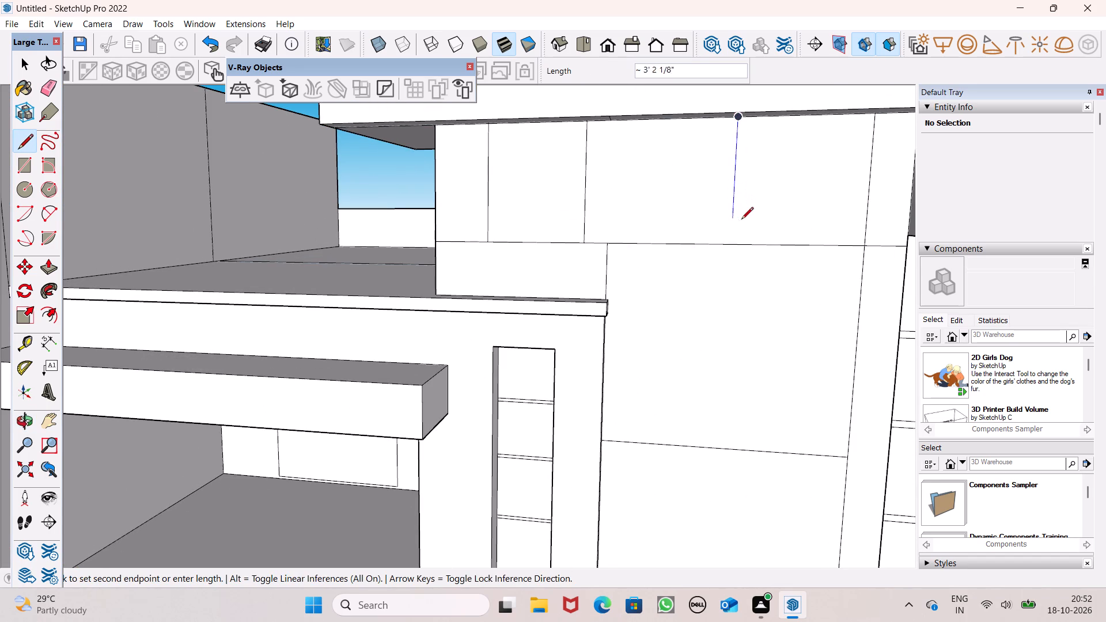
left_click(737, 242)
Draw a vertical line about 6' 10" long between the upper horizontal line and the mid-height horizontal line, near the long vertical line.
scroll(704, 128, "down", 5)
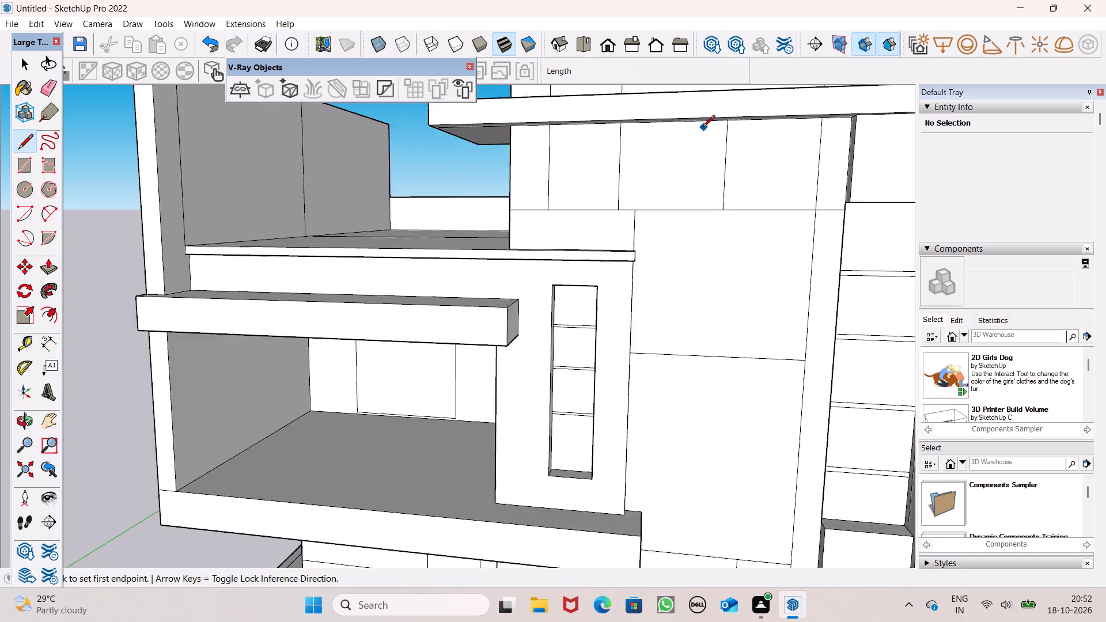
scroll(703, 128, "down", 3)
middle_click_drag(749, 187, 752, 231)
scroll(751, 231, "up", 1)
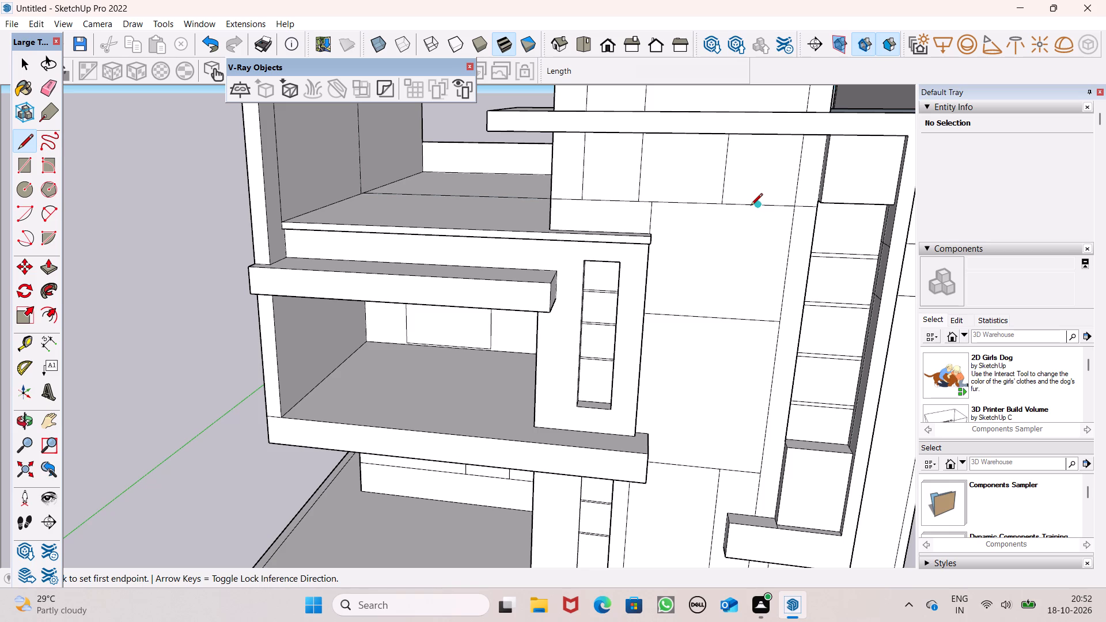
left_click(753, 206)
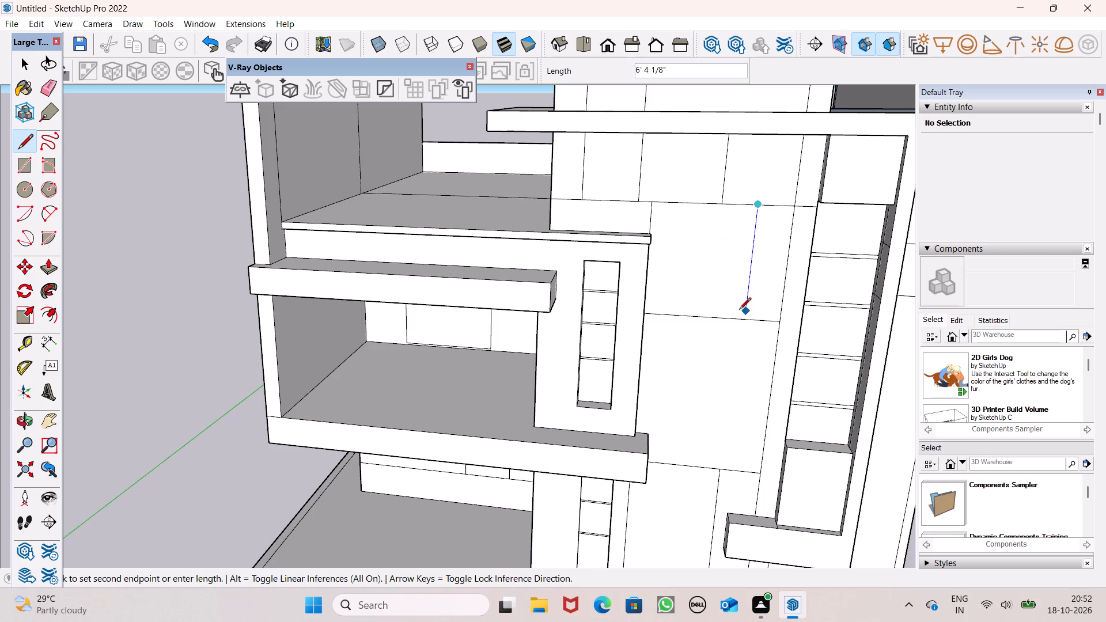
left_click(745, 316)
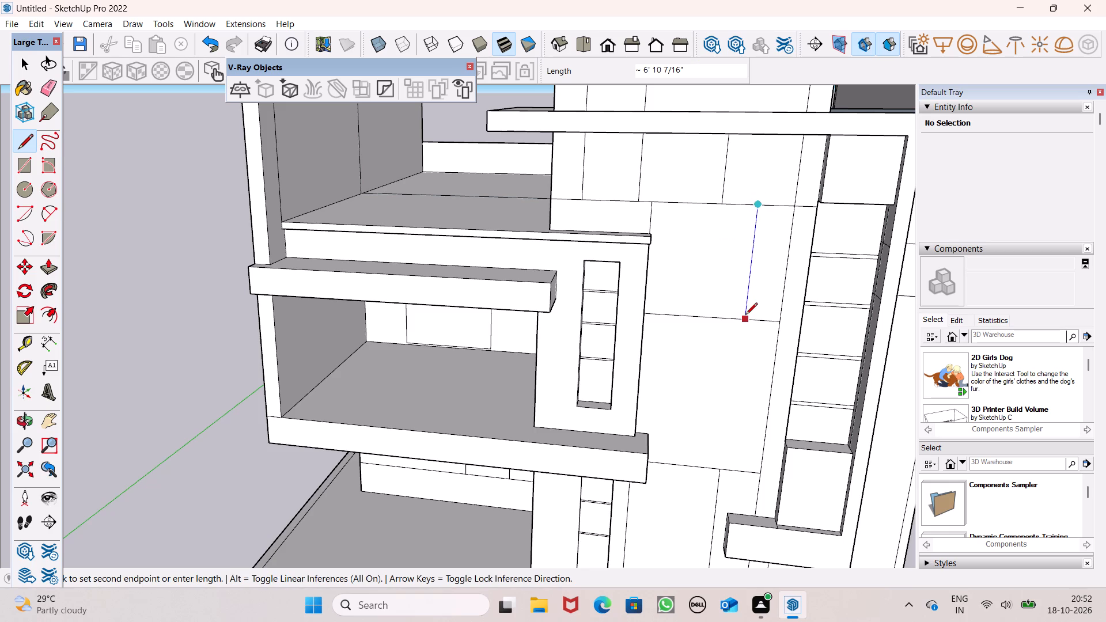
Draw a vertical line from the mid-height horizontal line to the horizontal line at the first-floor slab's bottom, nearer the window block.
scroll(759, 194, "down", 3)
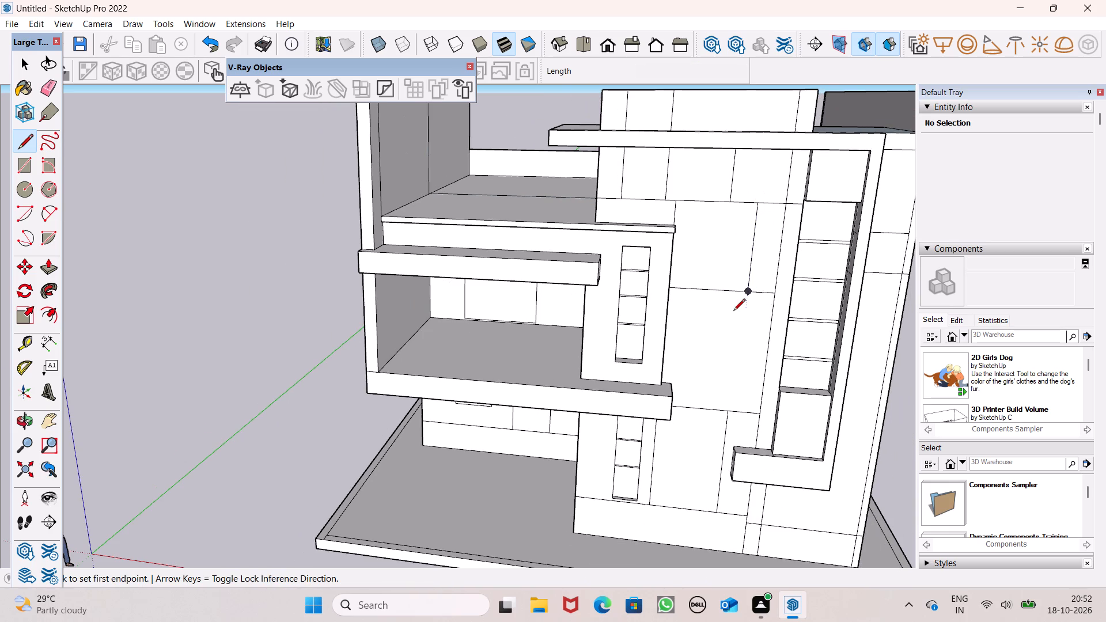
left_click(706, 292)
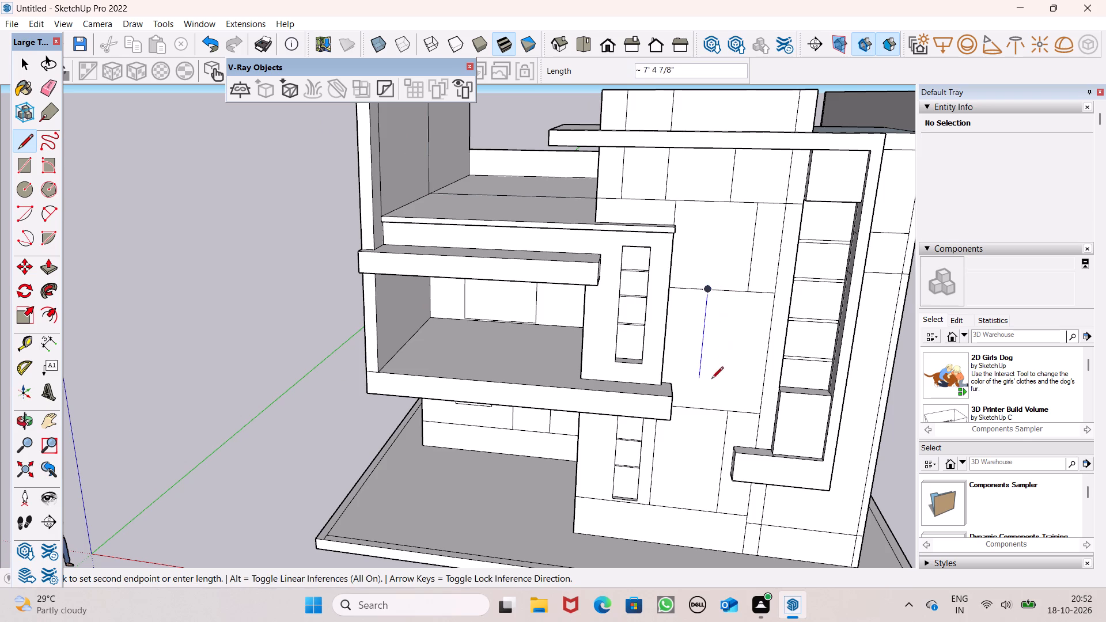
left_click_drag(699, 411, 706, 404)
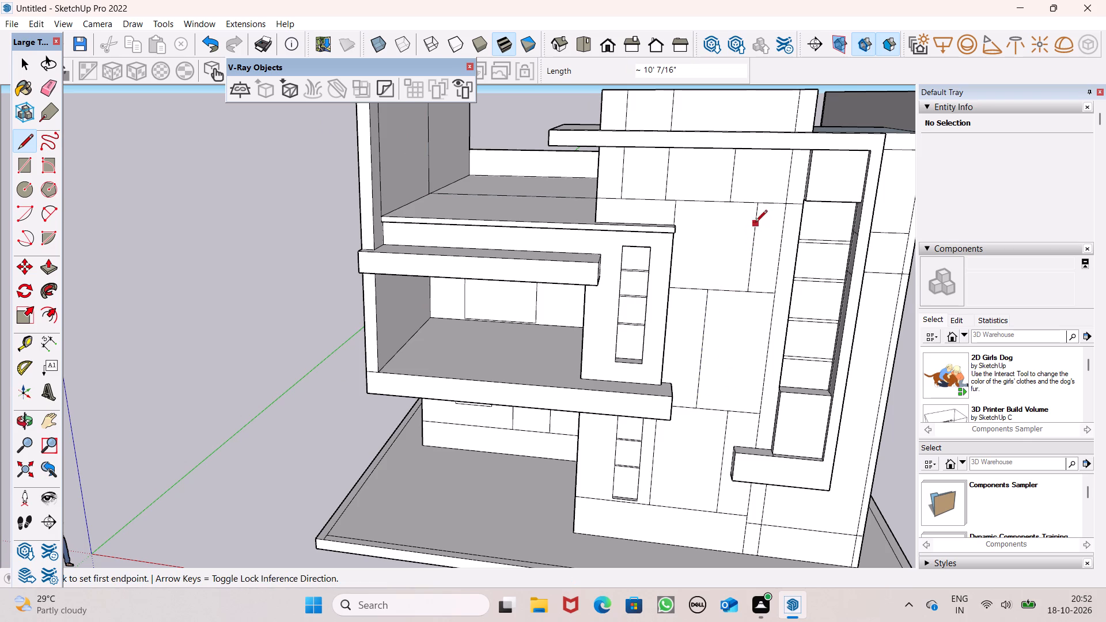
Draw three vertical lines about 3' 8" long across the front wall's base strip, two close together under the barred window and one farther along.
scroll(755, 233, "down", 4)
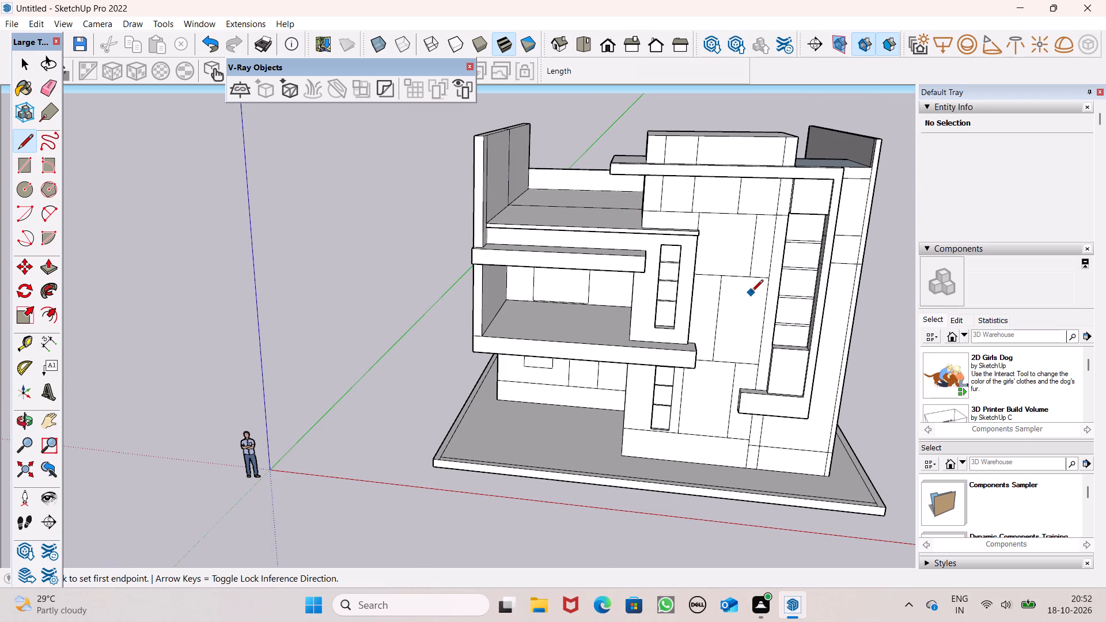
scroll(729, 471, "up", 7)
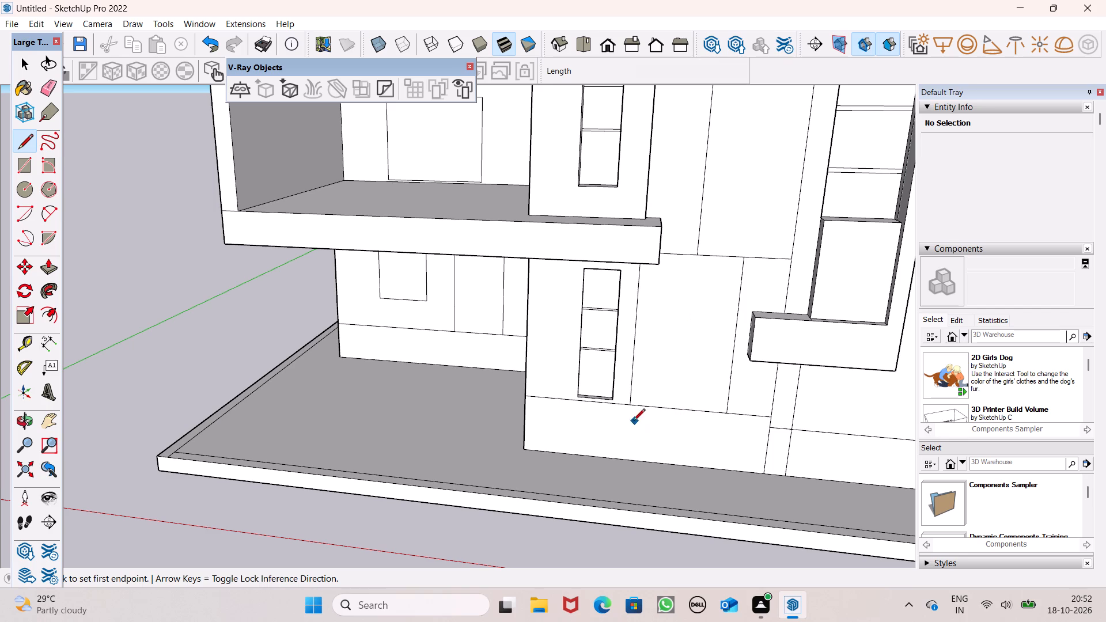
middle_click_drag(598, 421, 619, 388)
scroll(616, 406, "up", 7)
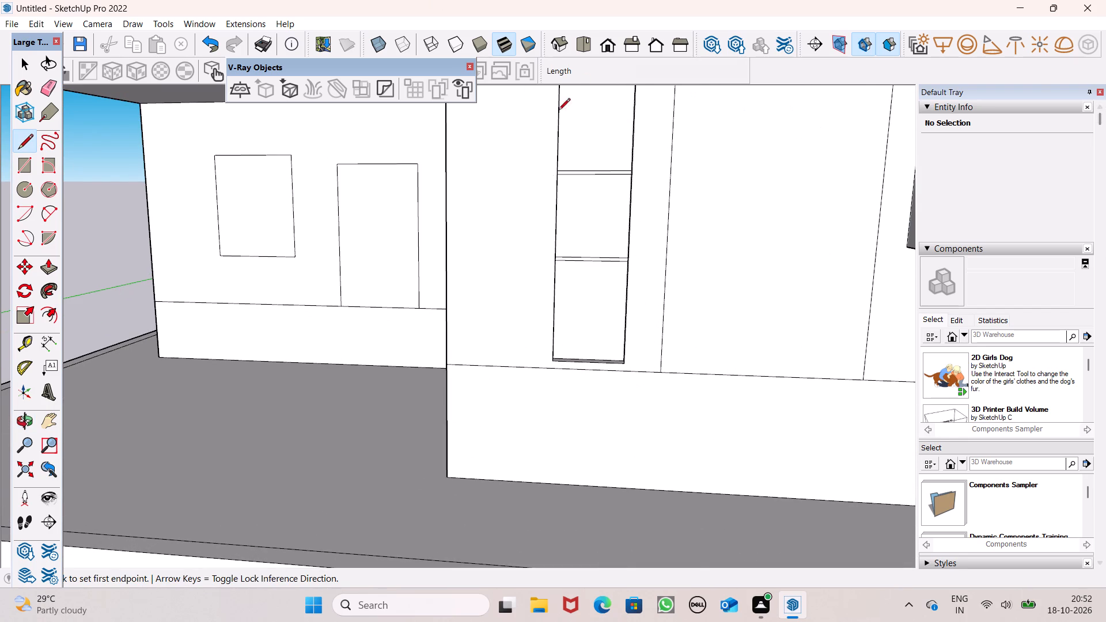
left_click(590, 369)
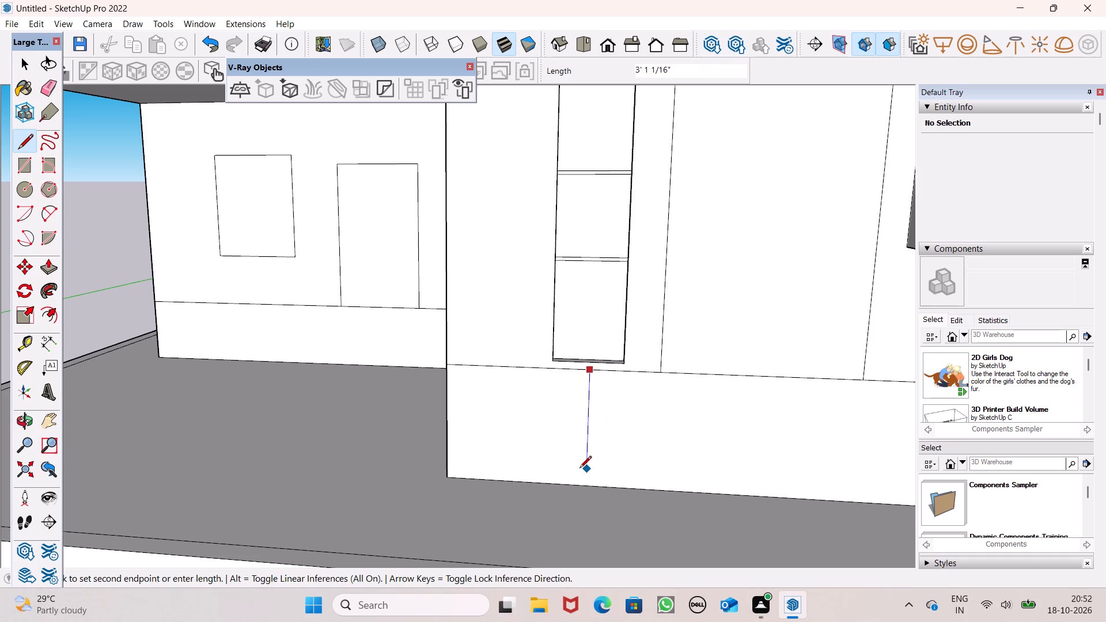
left_click(580, 488)
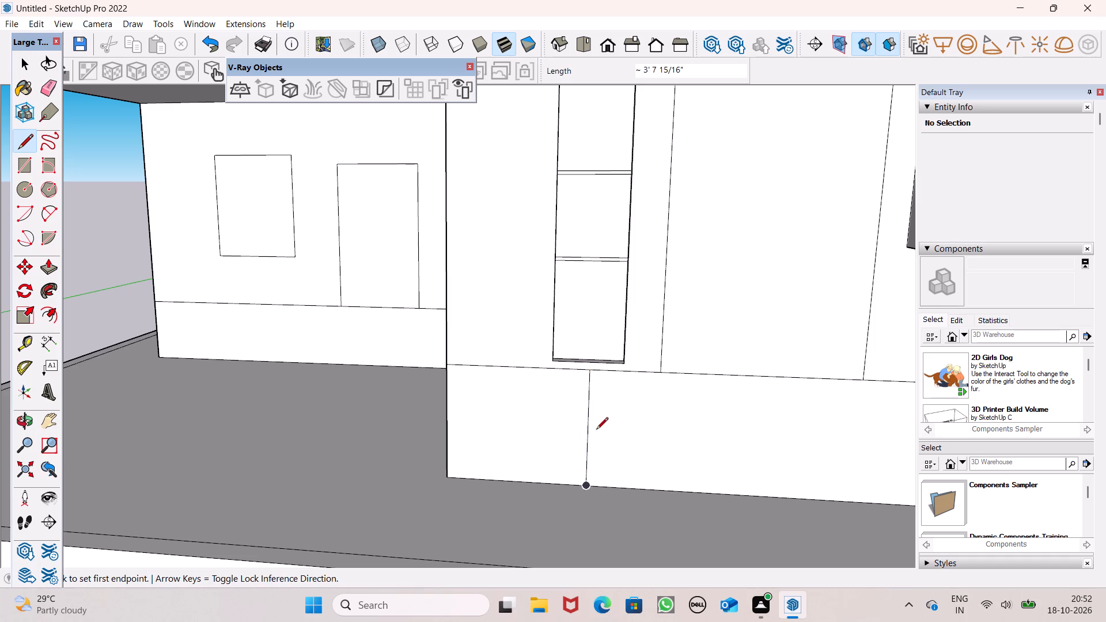
left_click(608, 369)
left_click(605, 484)
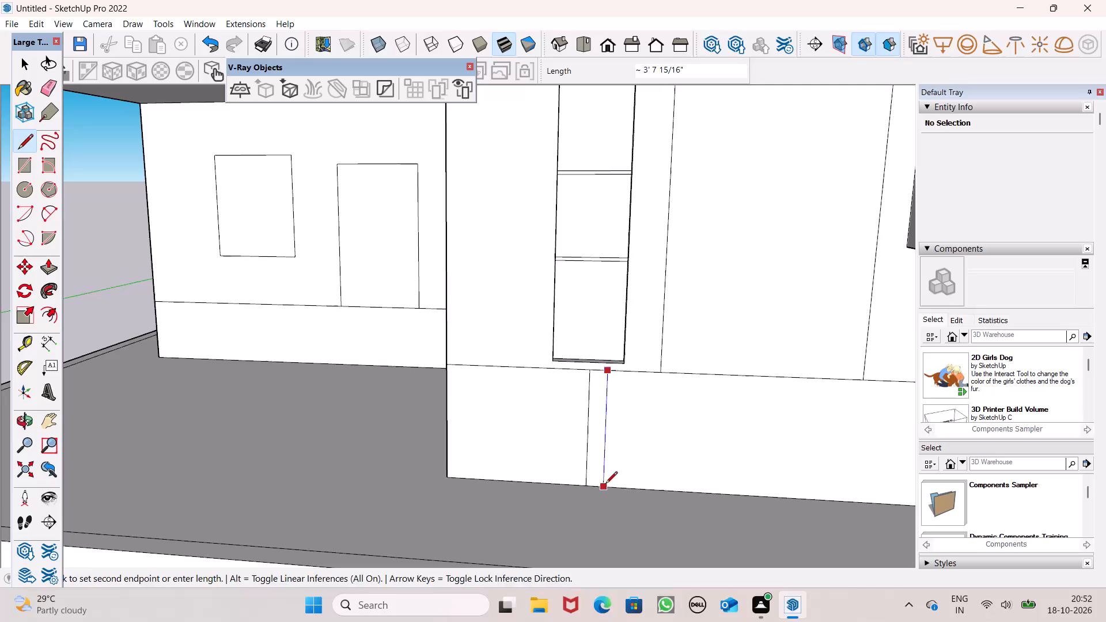
scroll(478, 434, "down", 3)
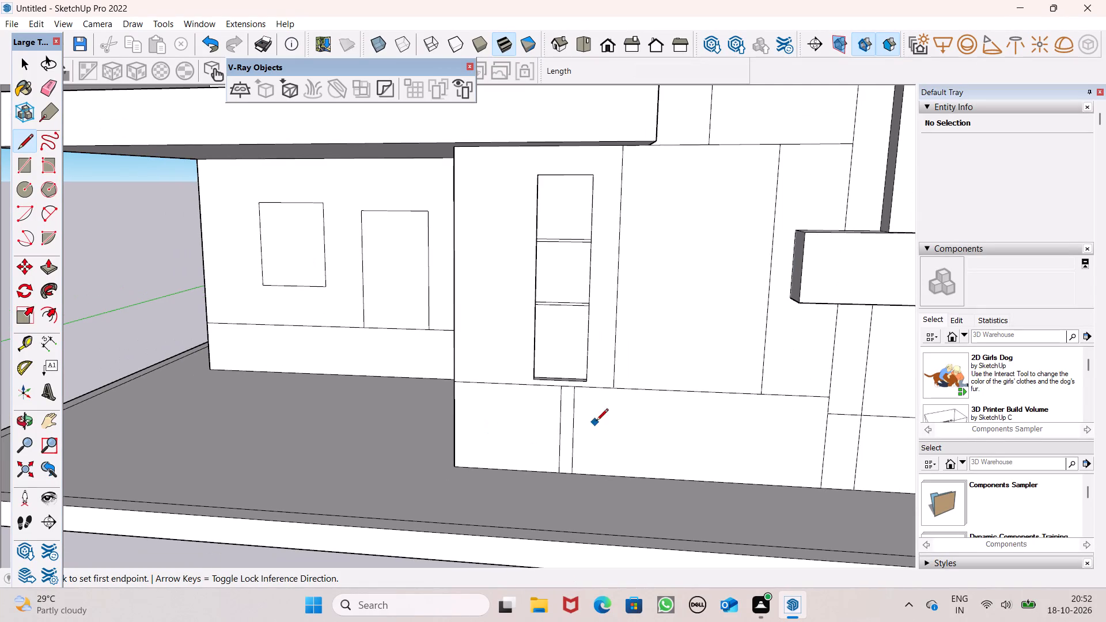
left_click(685, 391)
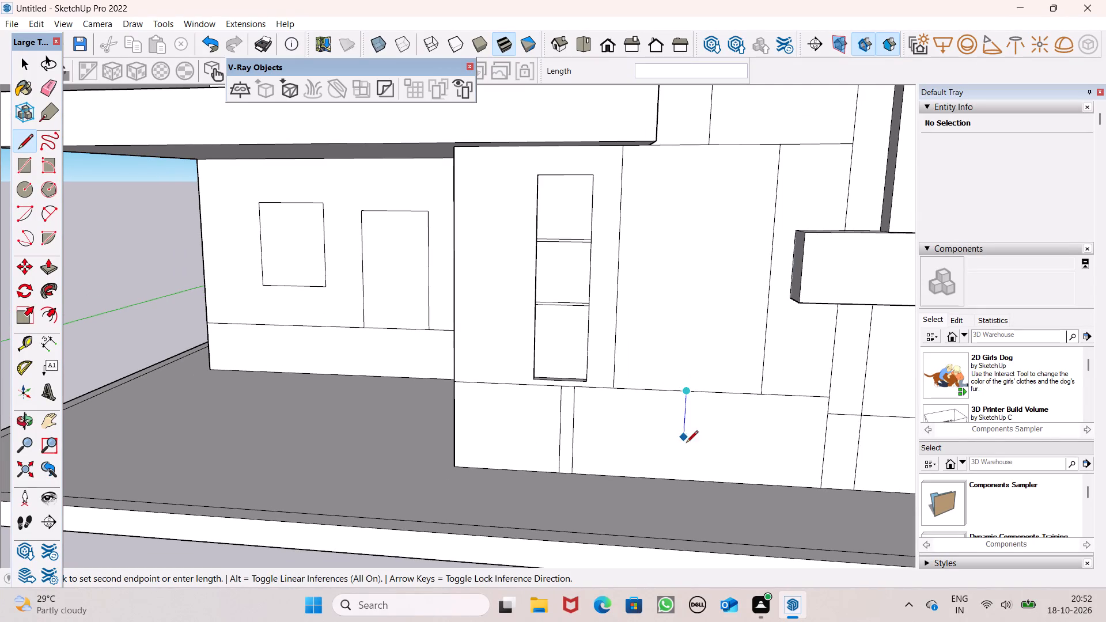
left_click(686, 476)
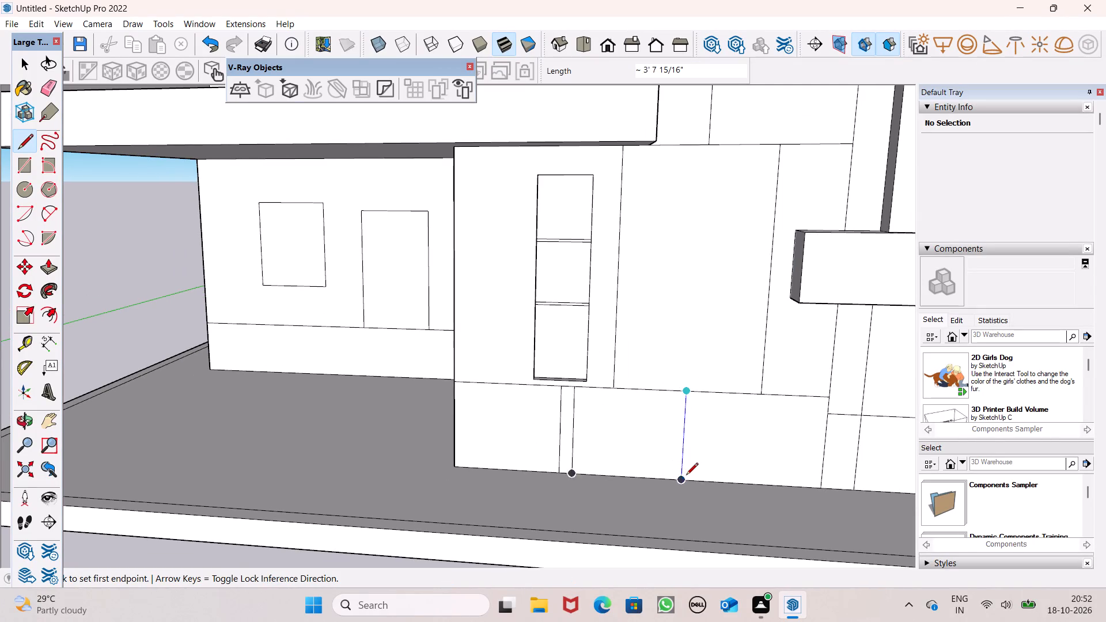
Draw a horizontal line between the two ground-floor vertical lines beside the barred window, a short way below the first-floor slab.
scroll(665, 418, "down", 6)
scroll(679, 474, "down", 6)
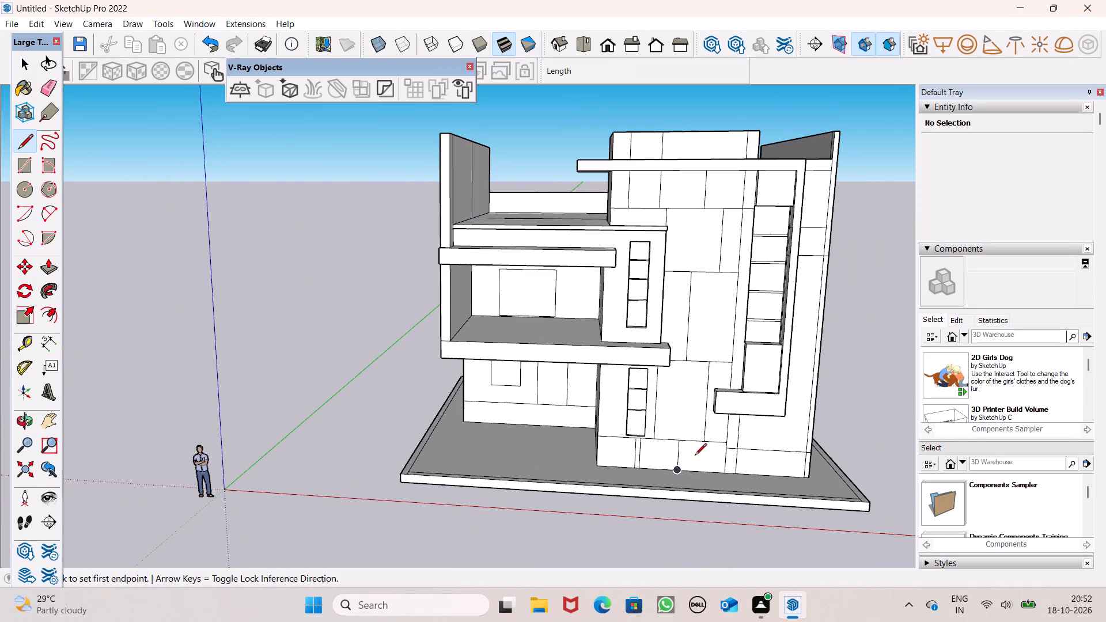
scroll(732, 412, "up", 7)
scroll(645, 382, "up", 6)
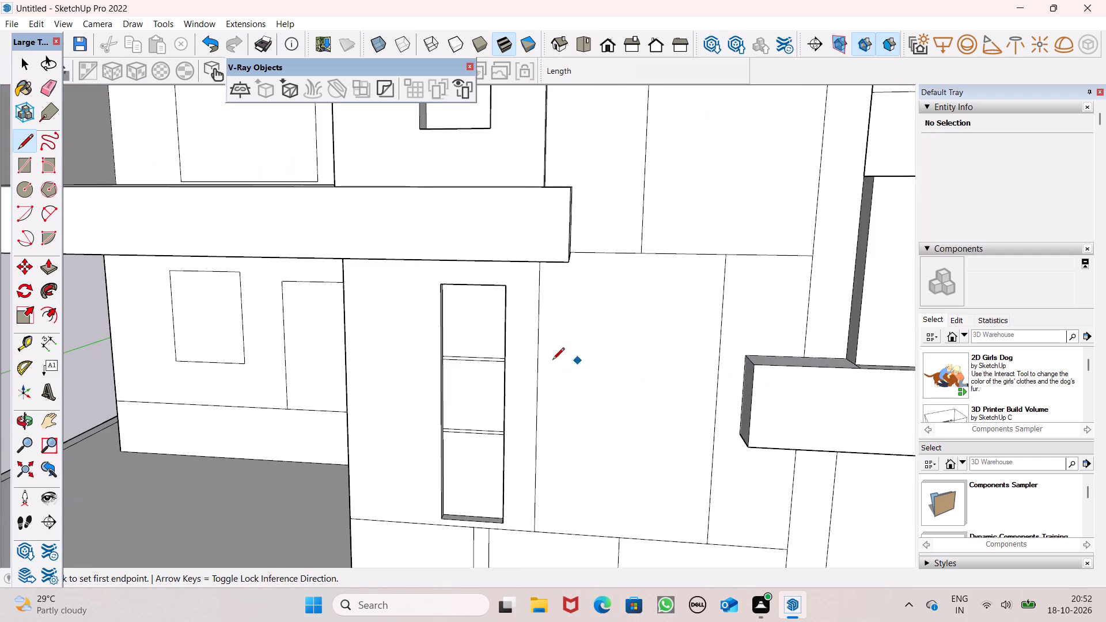
left_click(542, 319)
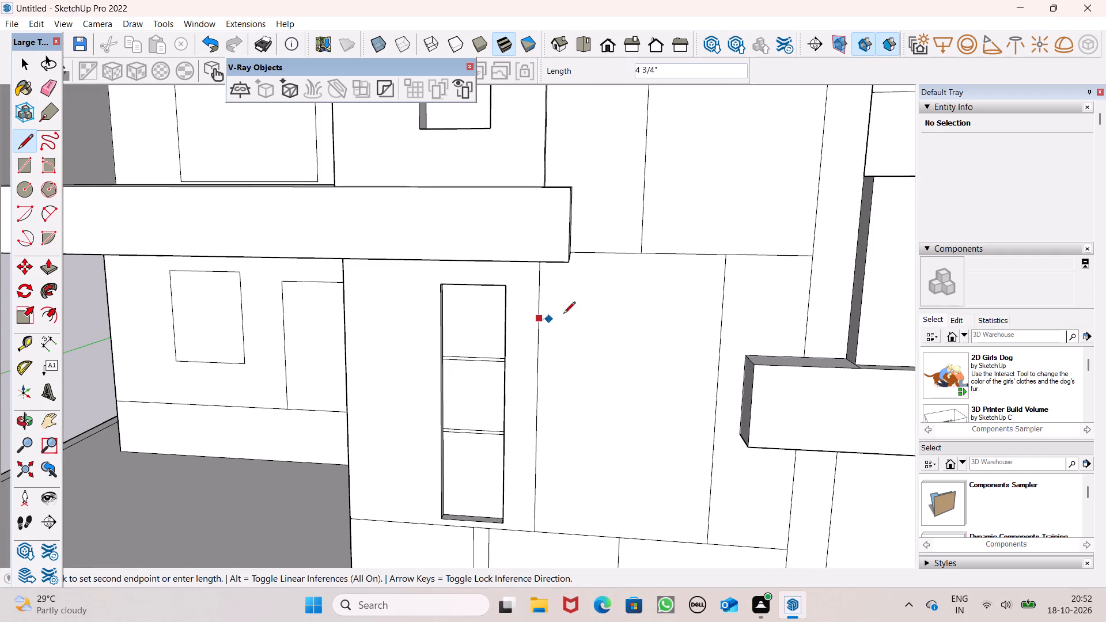
left_click(721, 317)
Examine the front facade's panel-line layout from several distances and angles.
scroll(624, 408, "down", 6)
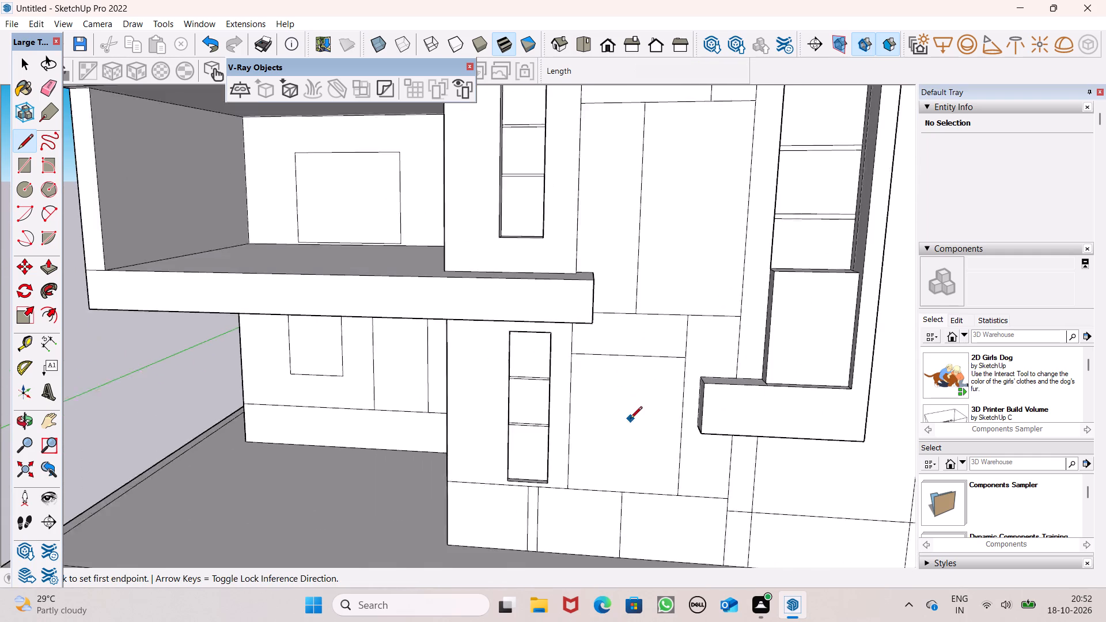
scroll(667, 396, "down", 4)
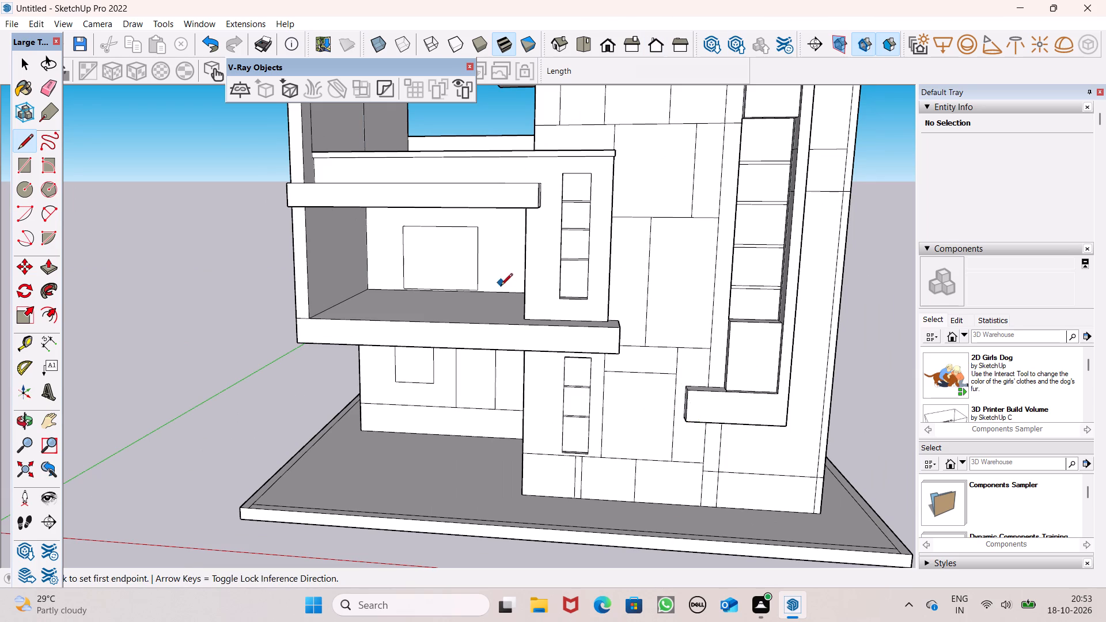
scroll(831, 194, "down", 8)
middle_click_drag(709, 236, 704, 273)
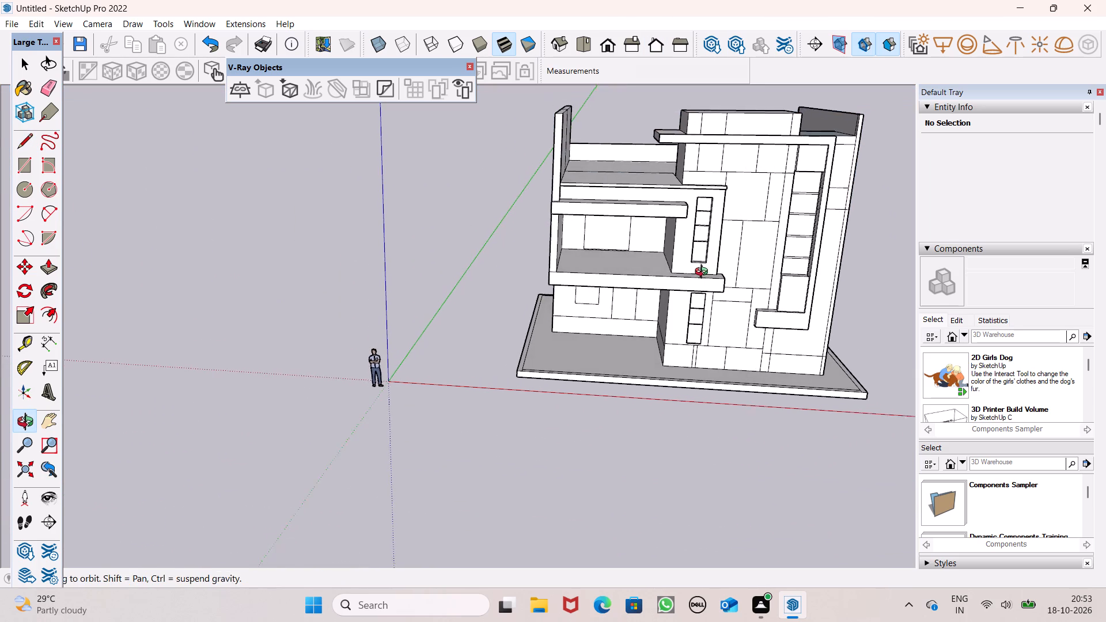
middle_click_drag(704, 273, 701, 272)
scroll(631, 282, "down", 3)
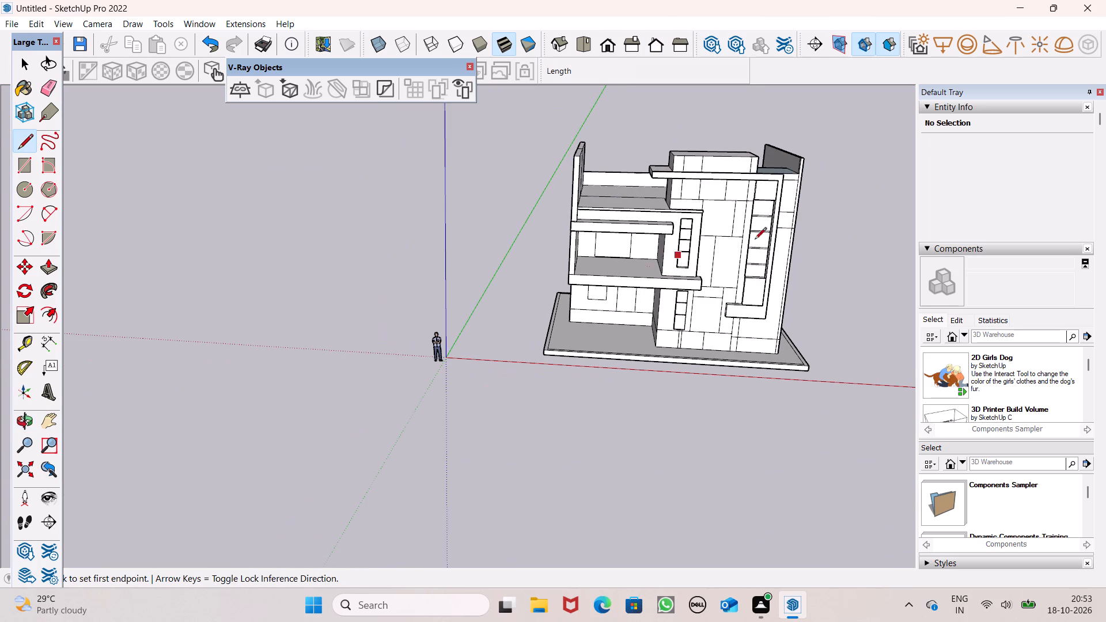
key("space")
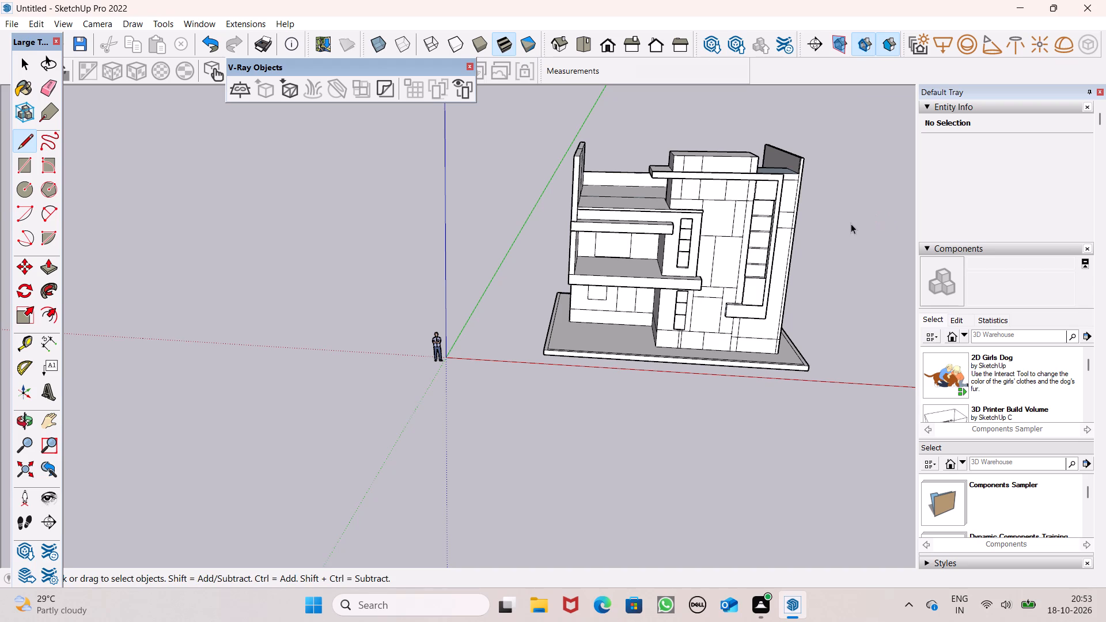
middle_click_drag(821, 178, 825, 158)
scroll(815, 167, "up", 1)
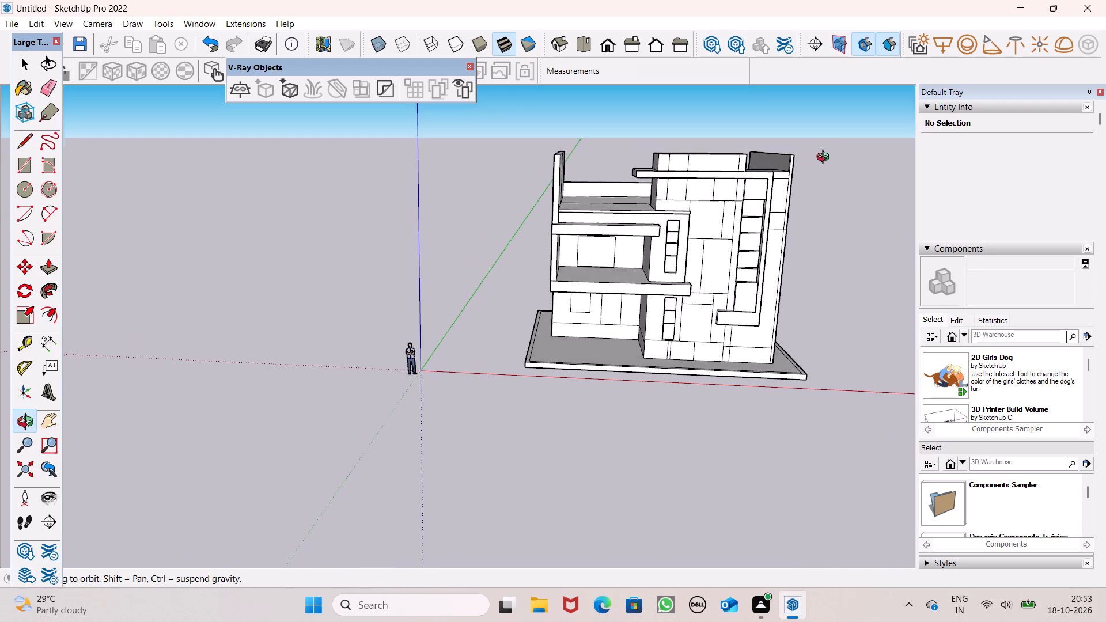
middle_click_drag(825, 158, 805, 163)
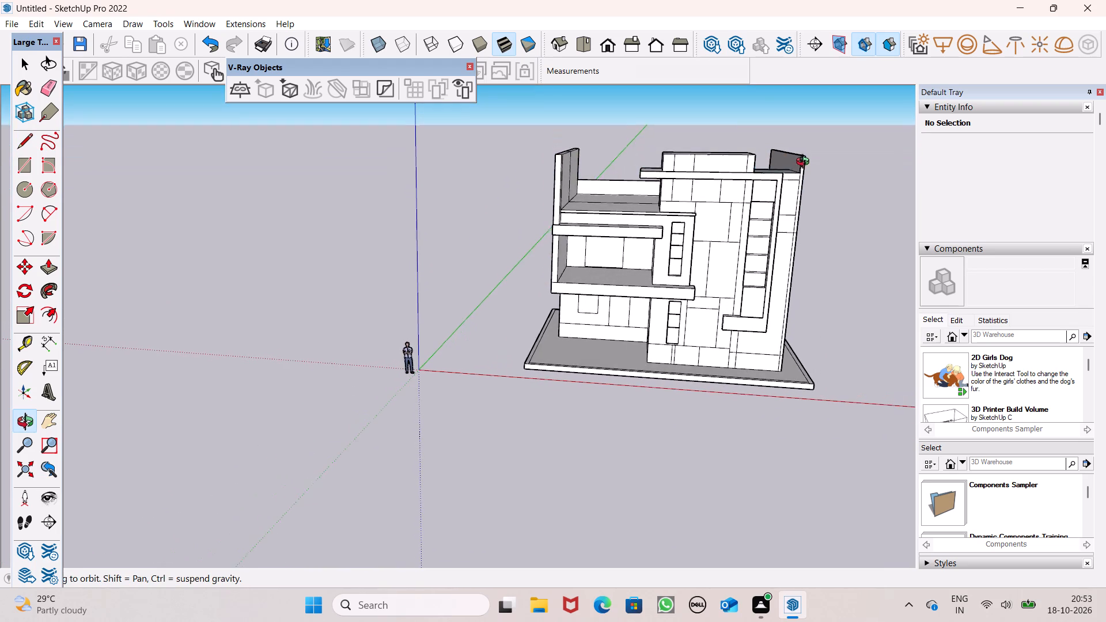
middle_click_drag(805, 163, 805, 178)
scroll(750, 194, "up", 2)
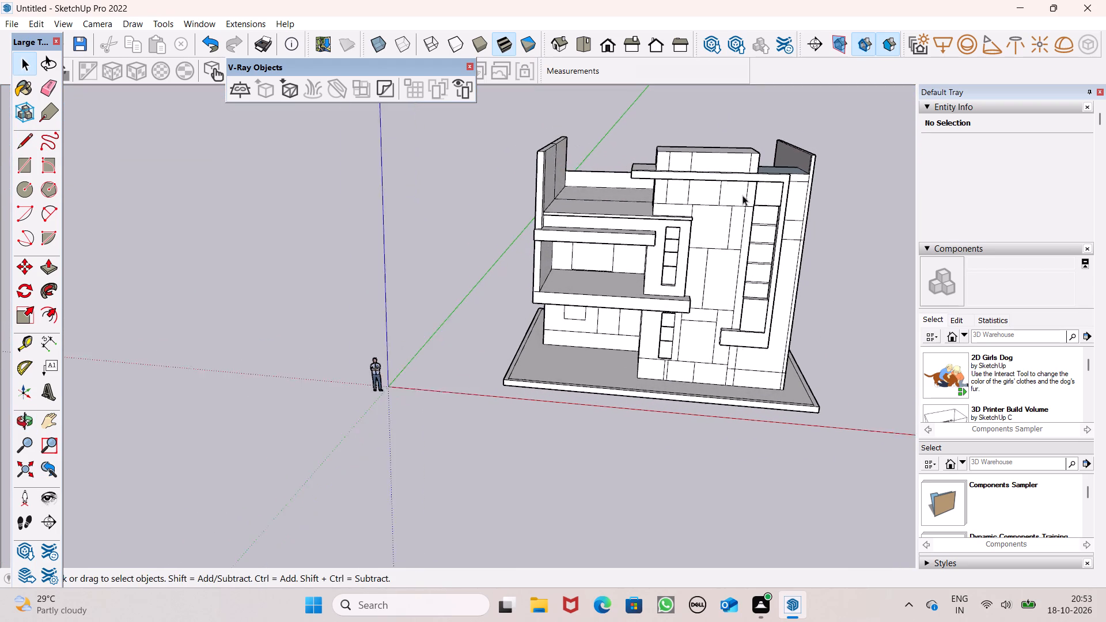
scroll(743, 195, "up", 5)
scroll(688, 232, "up", 2)
middle_click_drag(688, 239, 715, 287)
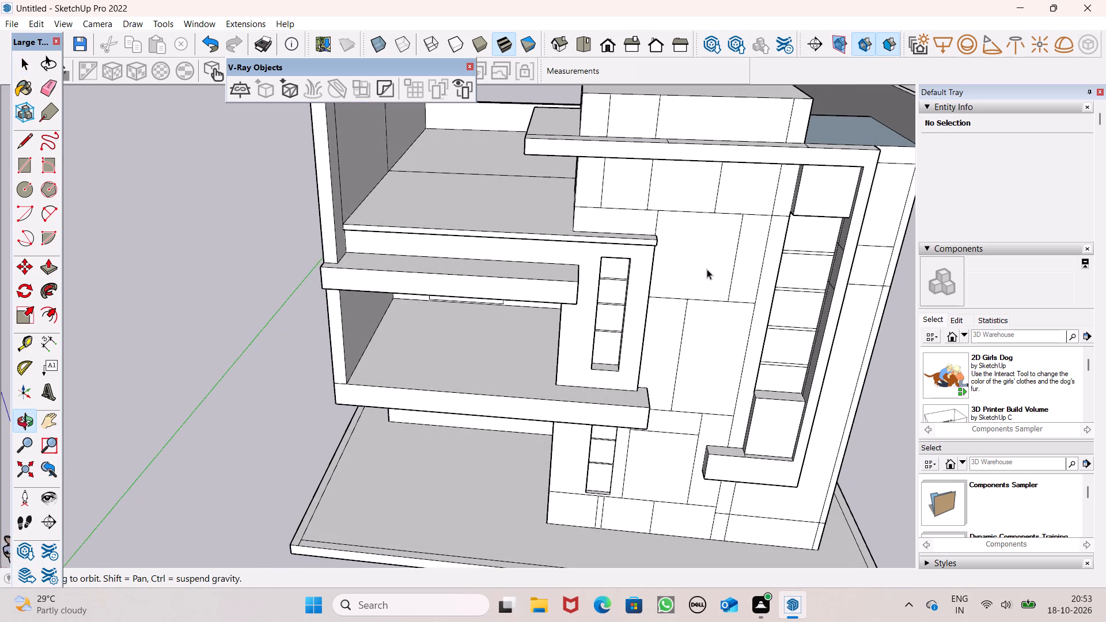
scroll(706, 268, "up", 1)
scroll(687, 194, "down", 1)
middle_click_drag(691, 212, 707, 244)
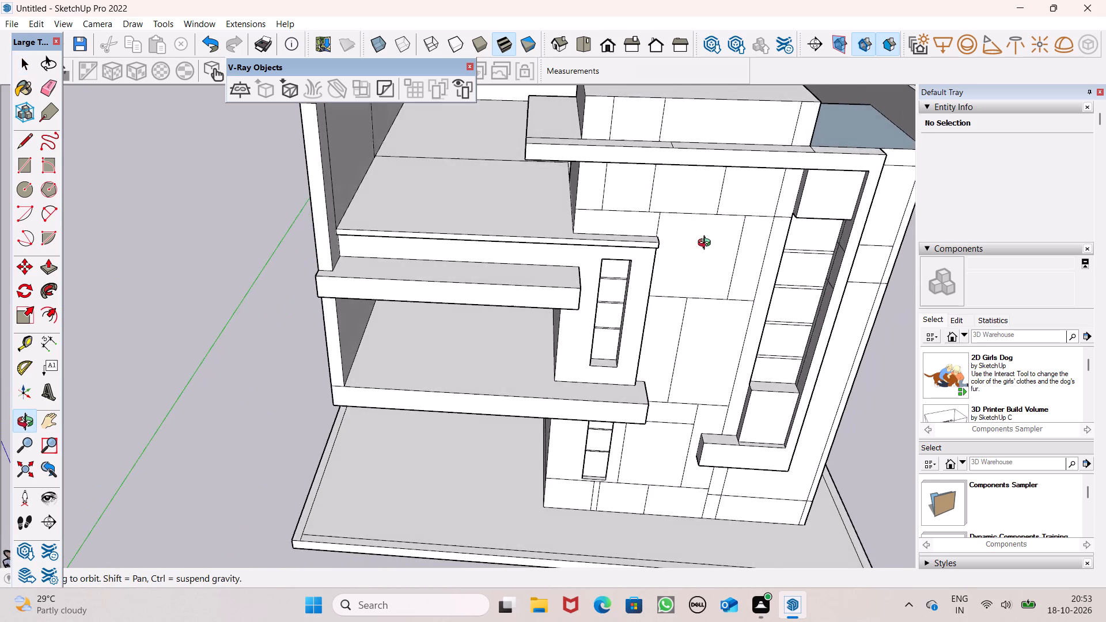
Push the projecting front edge of the first-floor roof slab back 4", flush with the wall below.
middle_click_drag(707, 244, 707, 240)
scroll(616, 208, "up", 5)
scroll(620, 209, "down", 6)
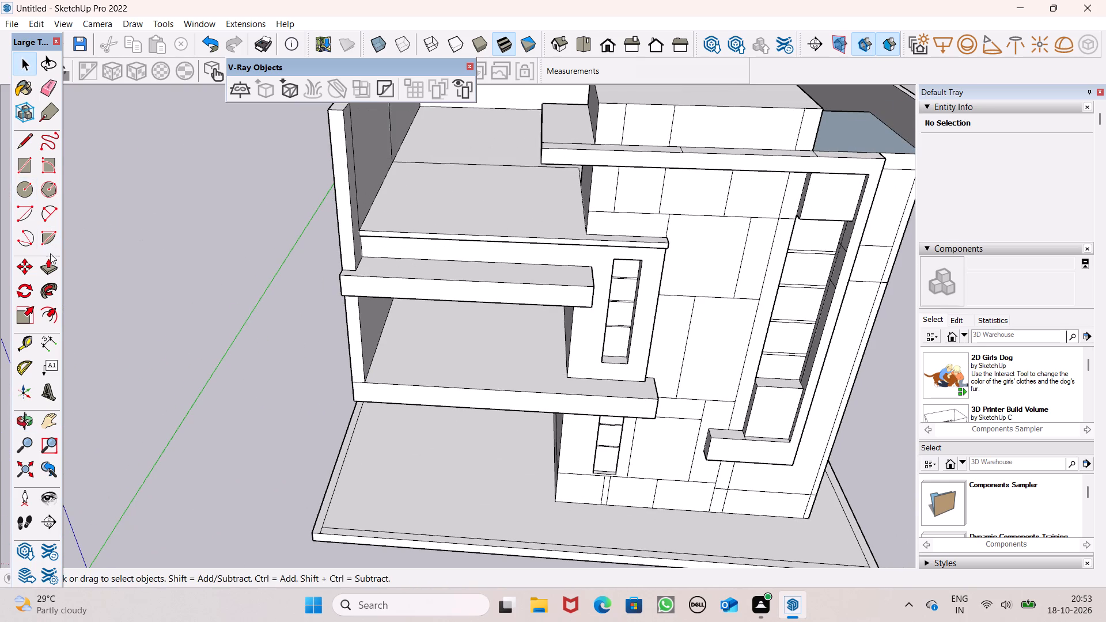
left_click(43, 271)
scroll(340, 160, "down", 5)
scroll(325, 179, "up", 5)
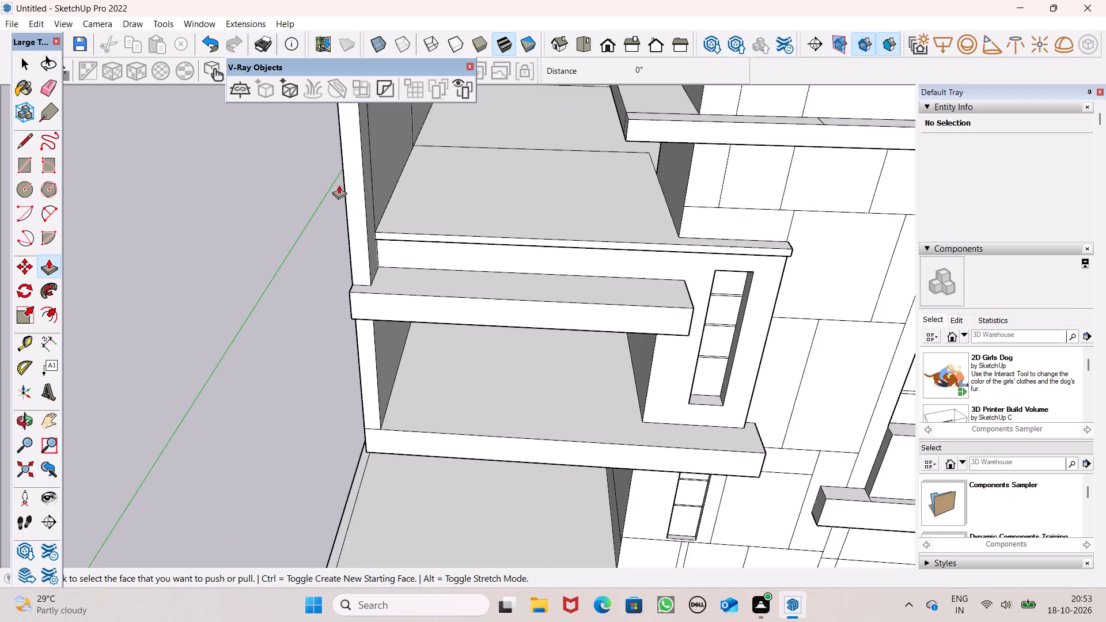
scroll(339, 185, "up", 9)
scroll(457, 266, "down", 5)
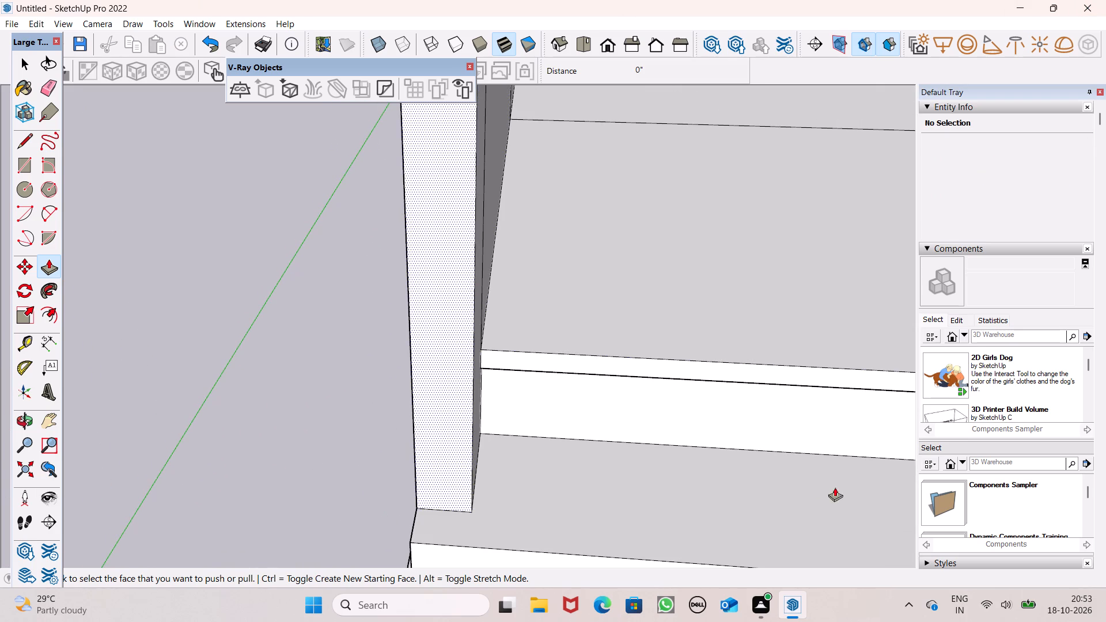
left_click_drag(649, 370, 661, 354)
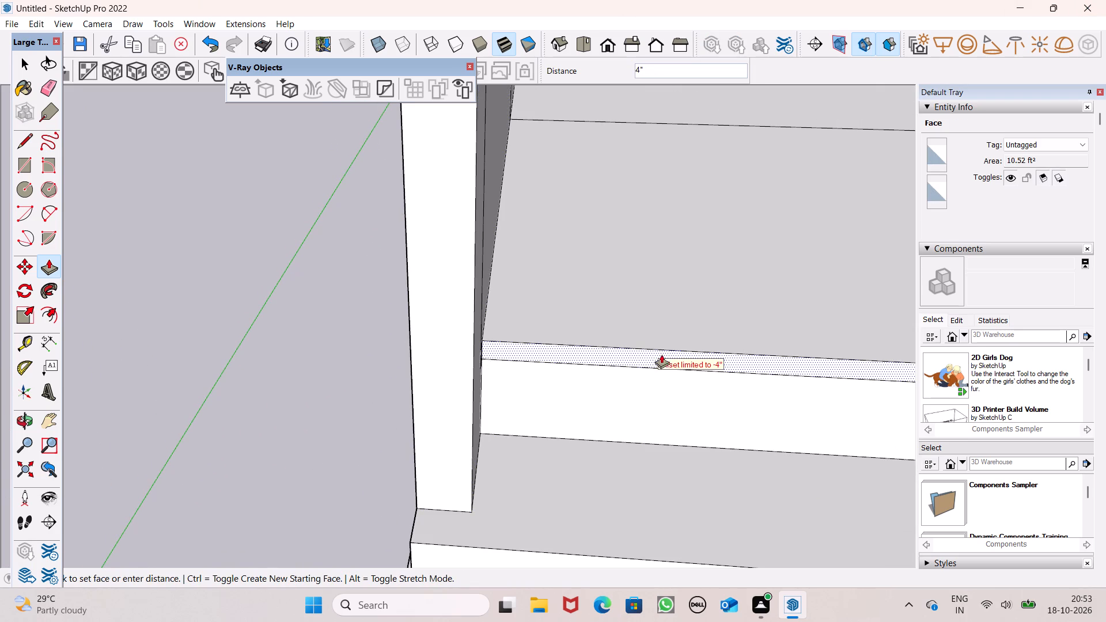
left_click_drag(661, 354, 665, 356)
key("ctrl+z")
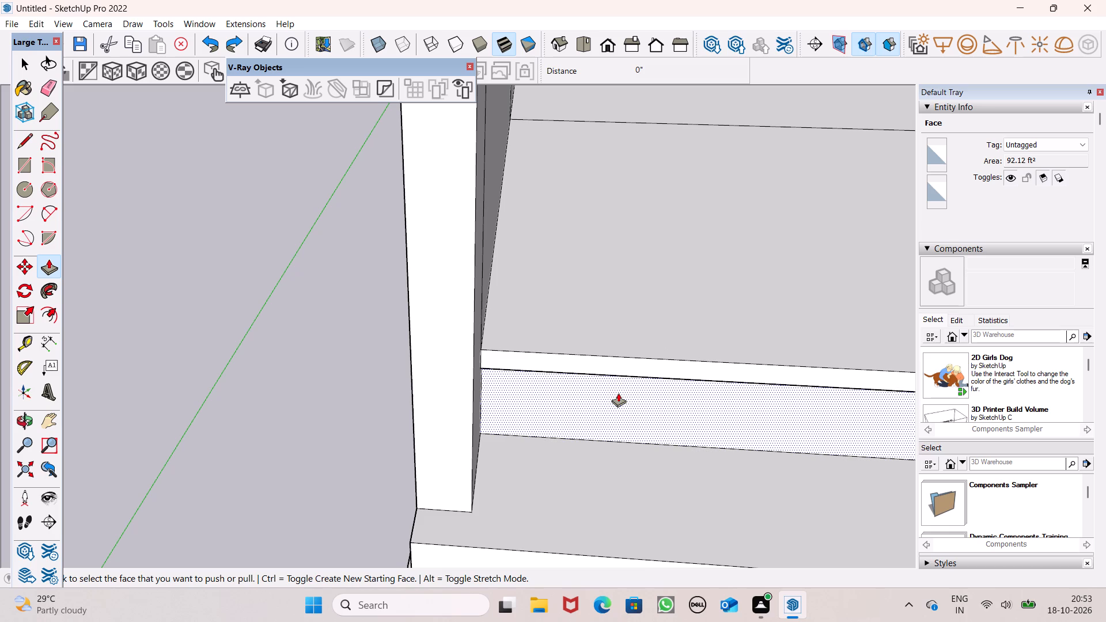
left_click_drag(621, 371, 641, 348)
key("space")
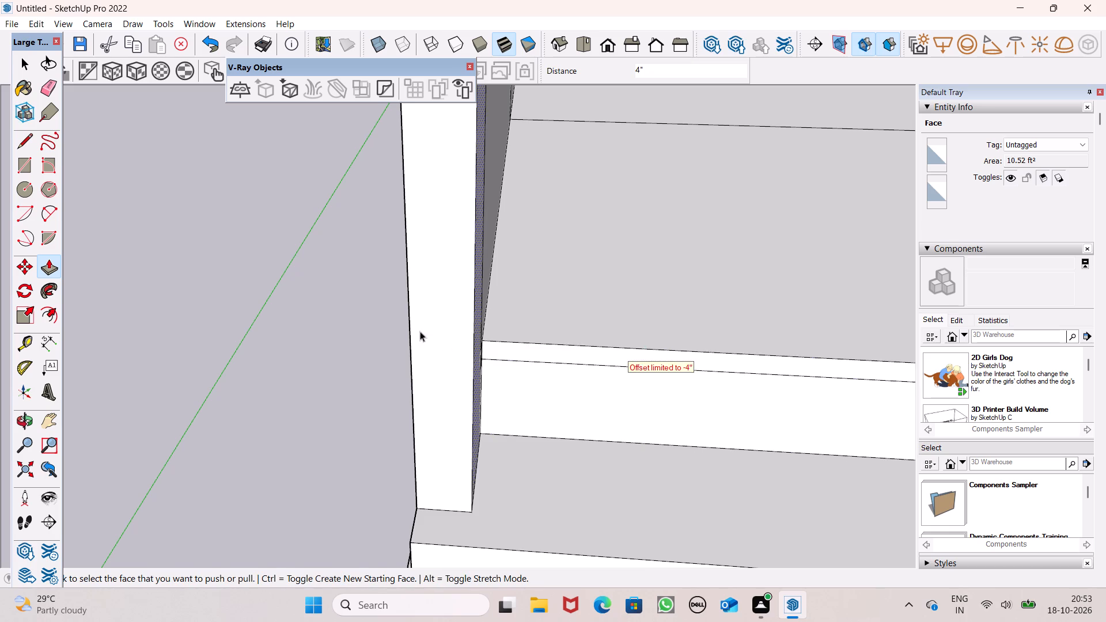
Push the roof slab edge's small end face back about 1", flush with the end of the barred-window wall.
scroll(403, 313, "down", 4)
left_click(43, 89)
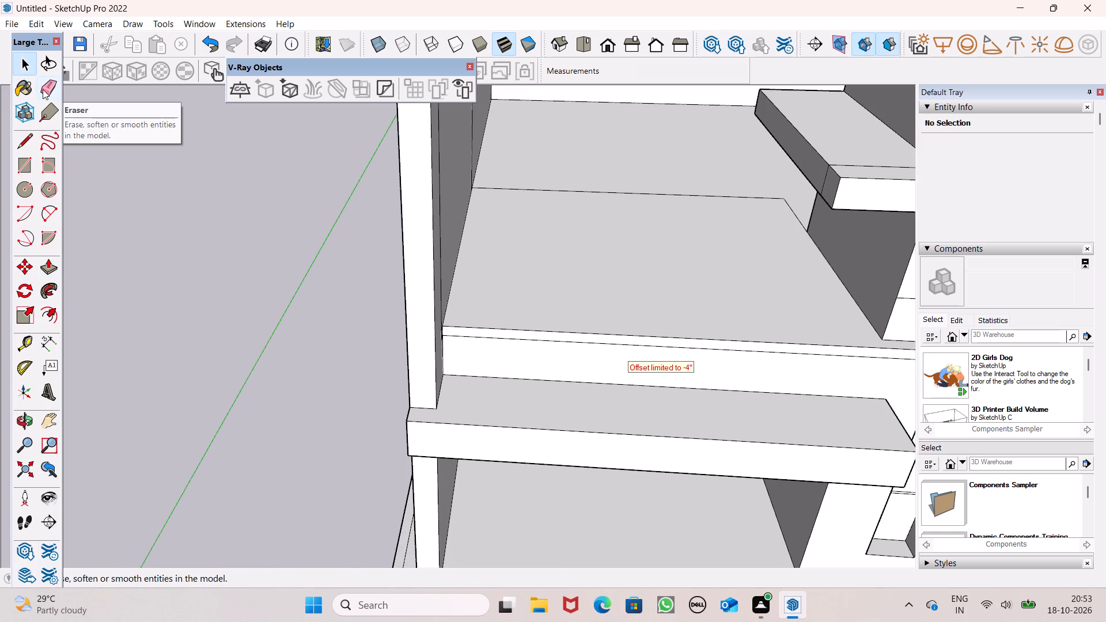
scroll(410, 342, "down", 5)
scroll(743, 365, "up", 8)
middle_click_drag(758, 374, 760, 375)
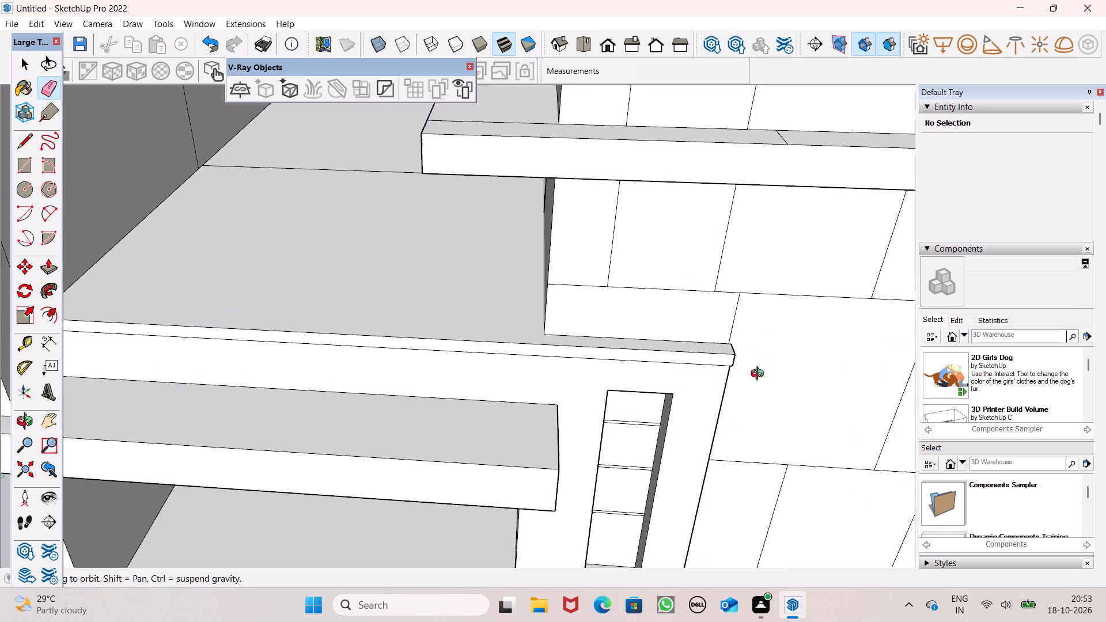
middle_click_drag(760, 375, 596, 184)
scroll(682, 288, "up", 1)
scroll(596, 184, "up", 6)
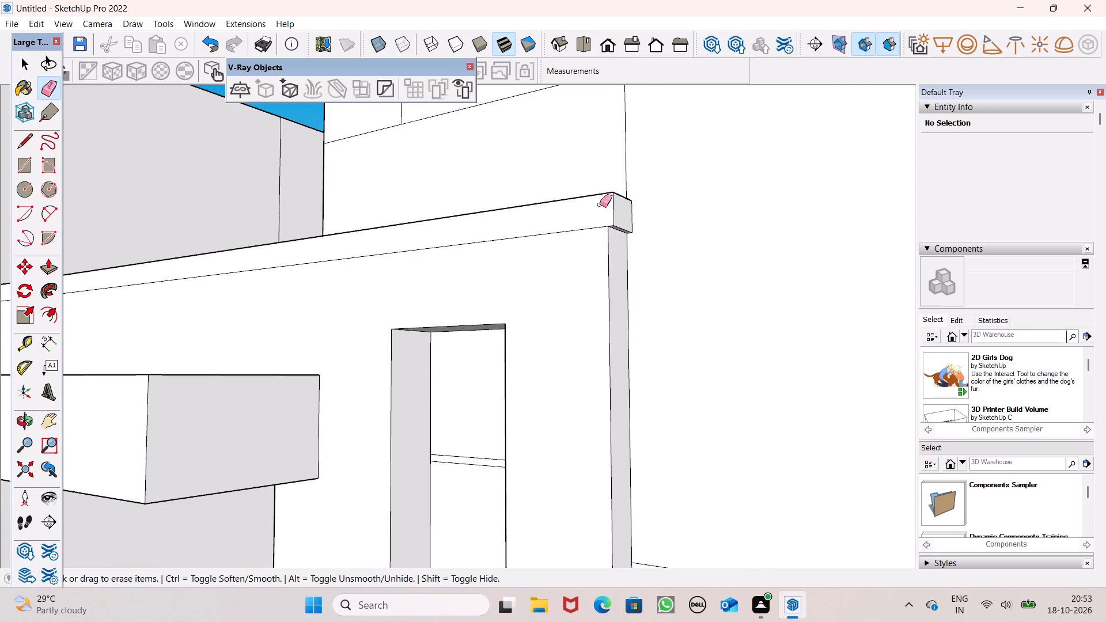
left_click(46, 270)
left_click_drag(627, 204, 611, 233)
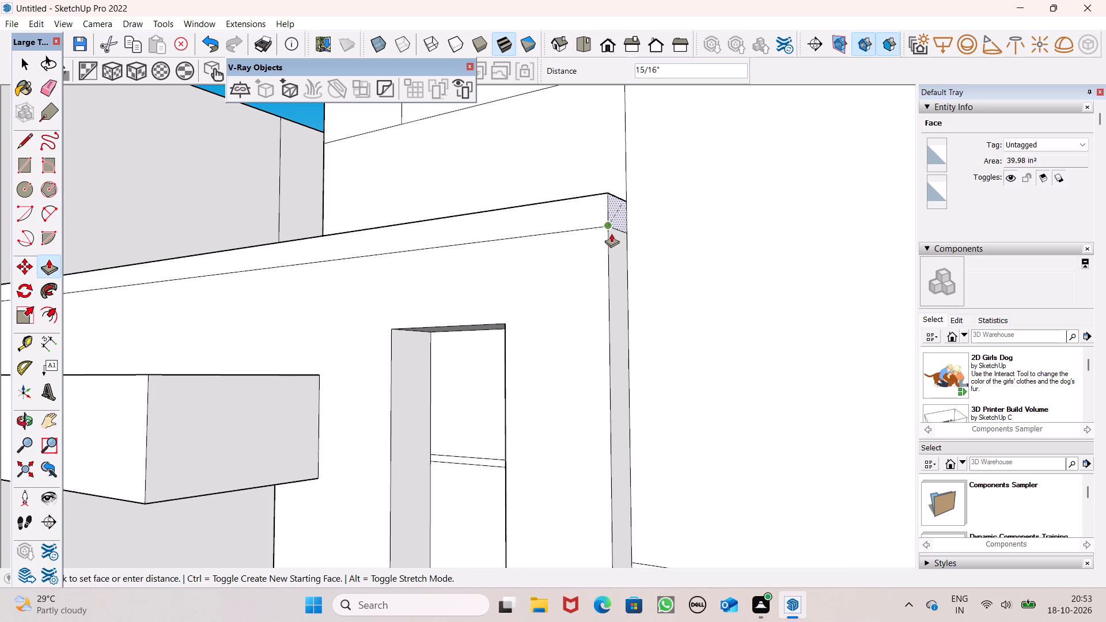
left_click_drag(611, 233, 611, 234)
Erase the leftover slab edge lines on the front and end faces of the barred-window wall.
left_click(45, 88)
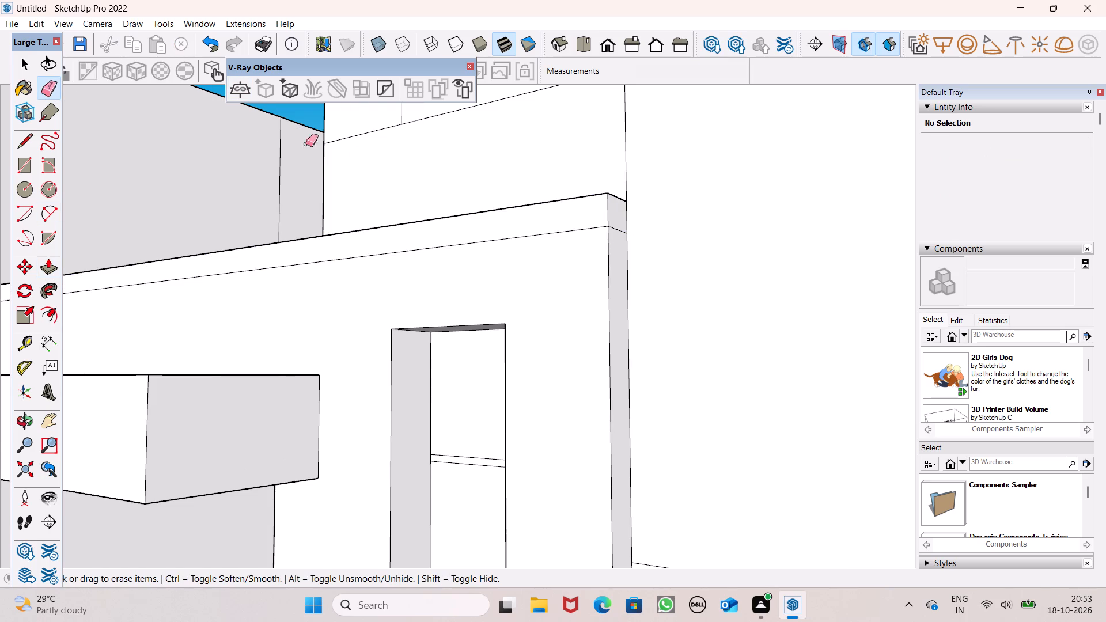
left_click_drag(474, 226, 477, 241)
left_click_drag(556, 229, 556, 238)
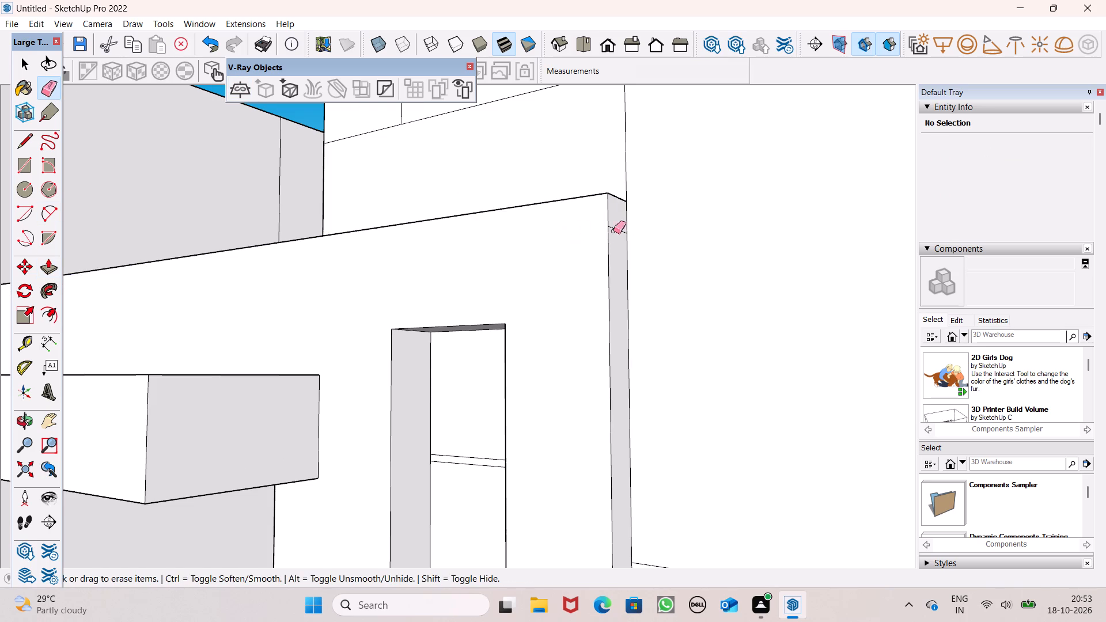
left_click(620, 226)
Raise the first-floor roof terrace face by about 1' 5 7/8" with Push/Pull.
scroll(815, 141, "down", 13)
middle_click_drag(829, 198, 917, 272)
scroll(746, 229, "down", 6)
middle_click_drag(740, 252, 794, 412)
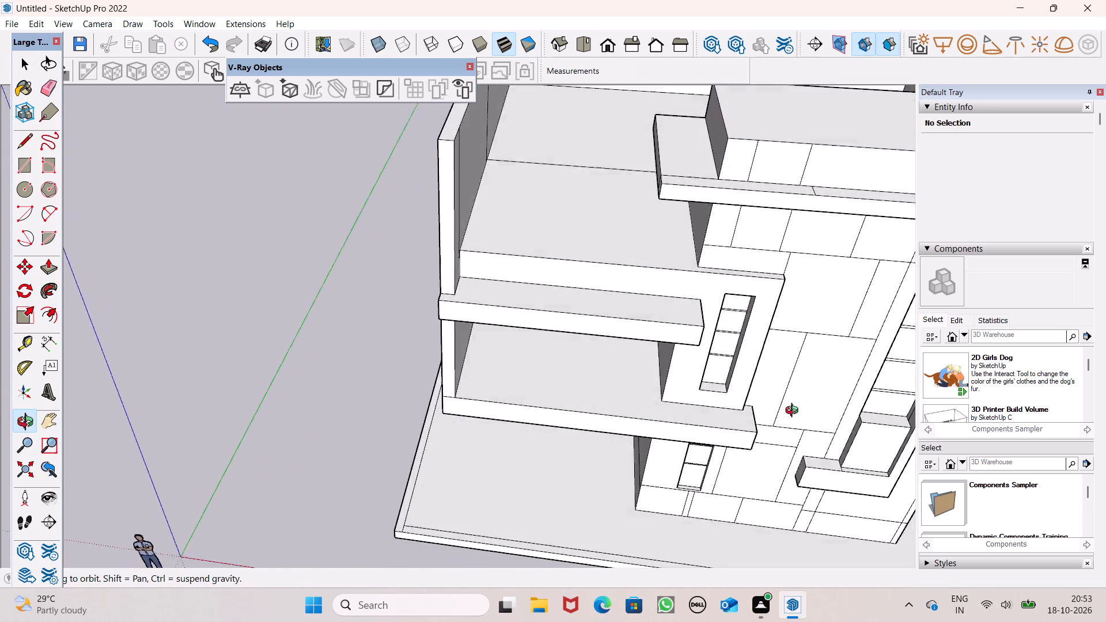
middle_click_drag(794, 412, 809, 556)
scroll(809, 556, "up", 1)
scroll(763, 359, "up", 4)
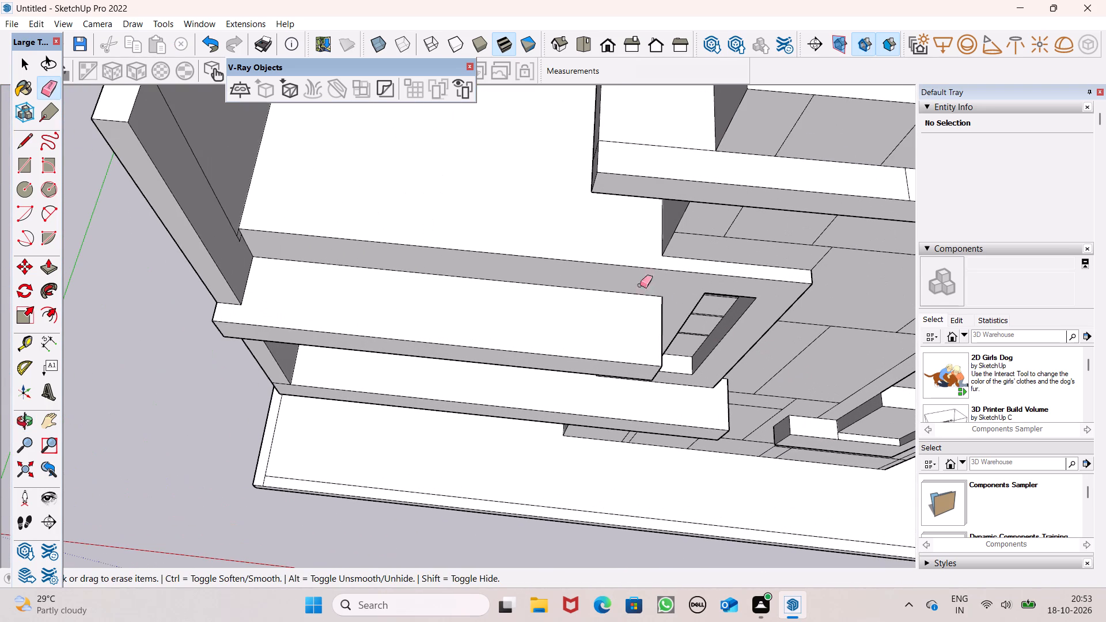
left_click(48, 263)
left_click_drag(300, 211, 307, 198)
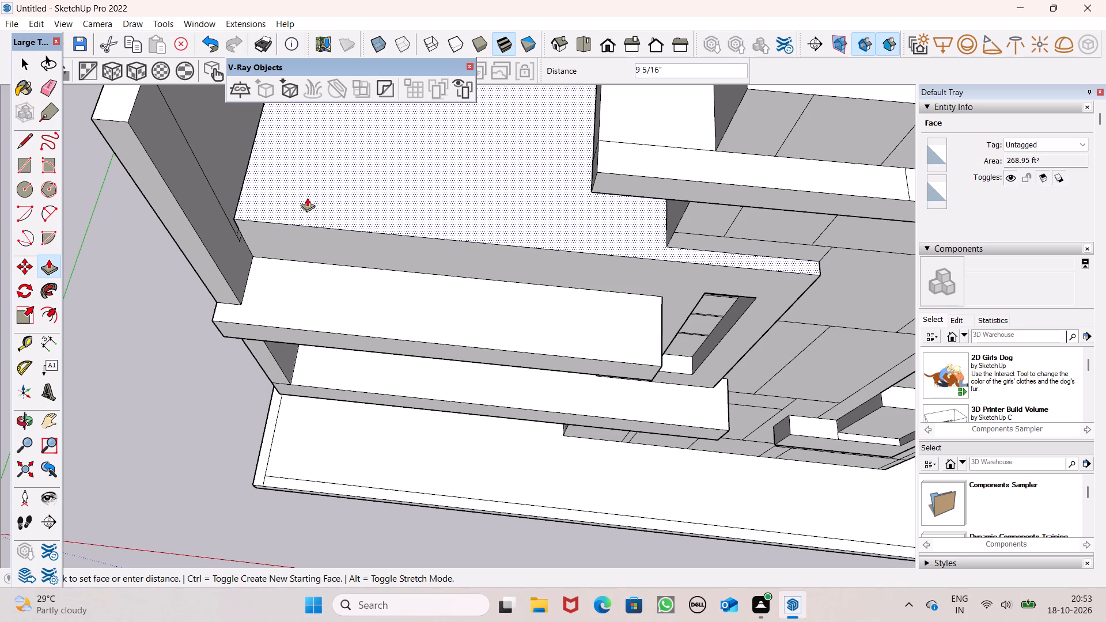
left_click_drag(307, 198, 308, 187)
Examine the raised roof terrace and front facade from several distances and angles.
scroll(313, 215, "down", 1)
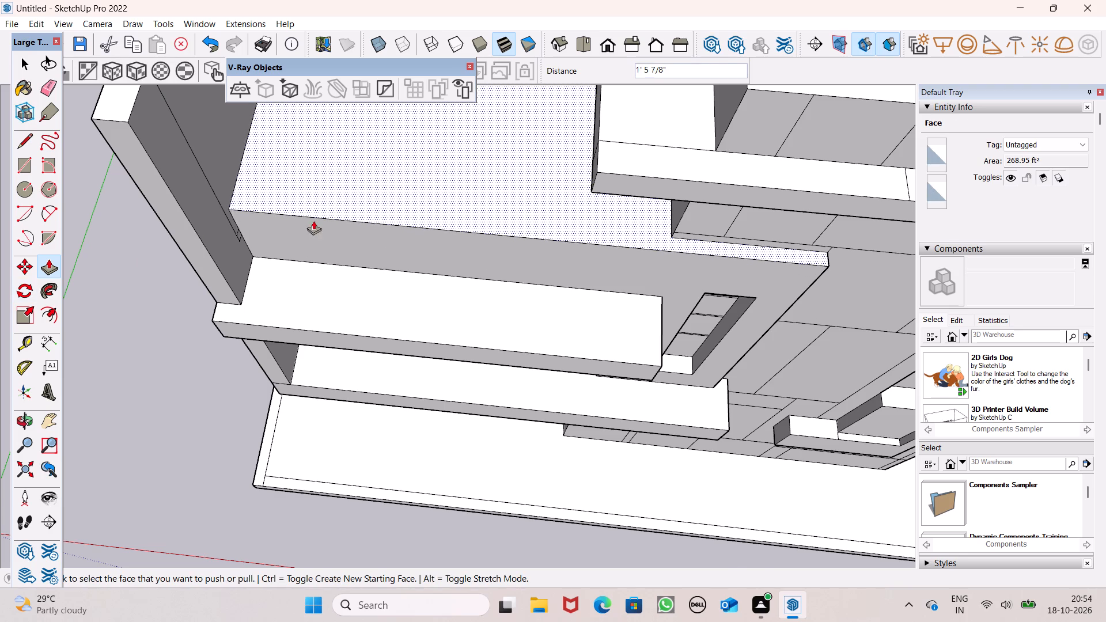
scroll(313, 221, "down", 2)
middle_click_drag(426, 181, 440, 33)
scroll(470, 158, "down", 4)
middle_click_drag(469, 163, 477, 96)
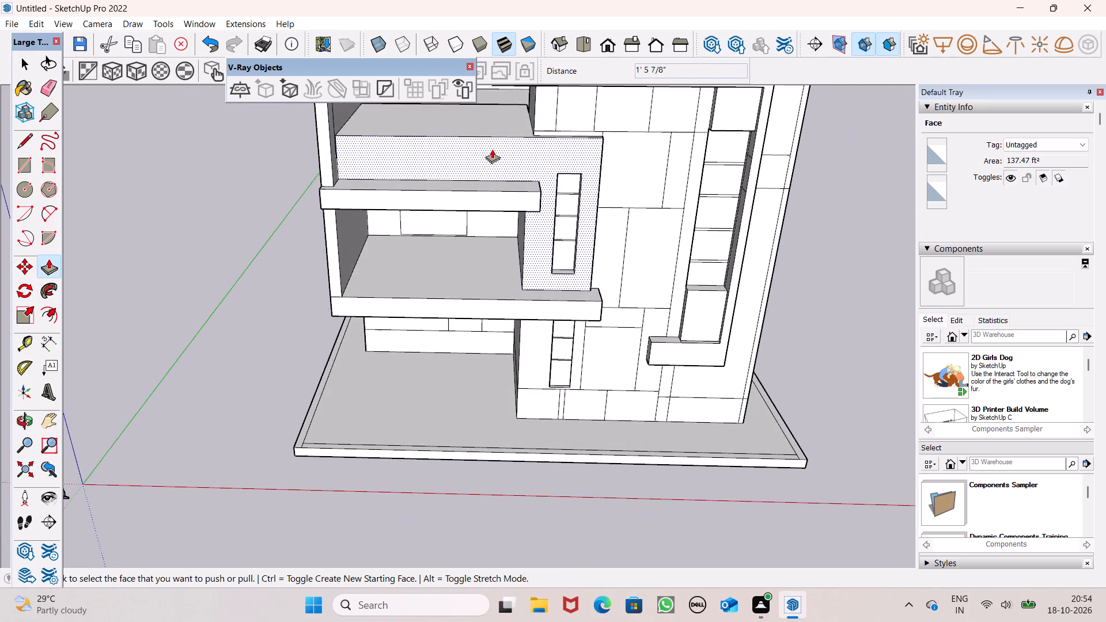
scroll(497, 157, "down", 5)
middle_click_drag(508, 122, 505, 57)
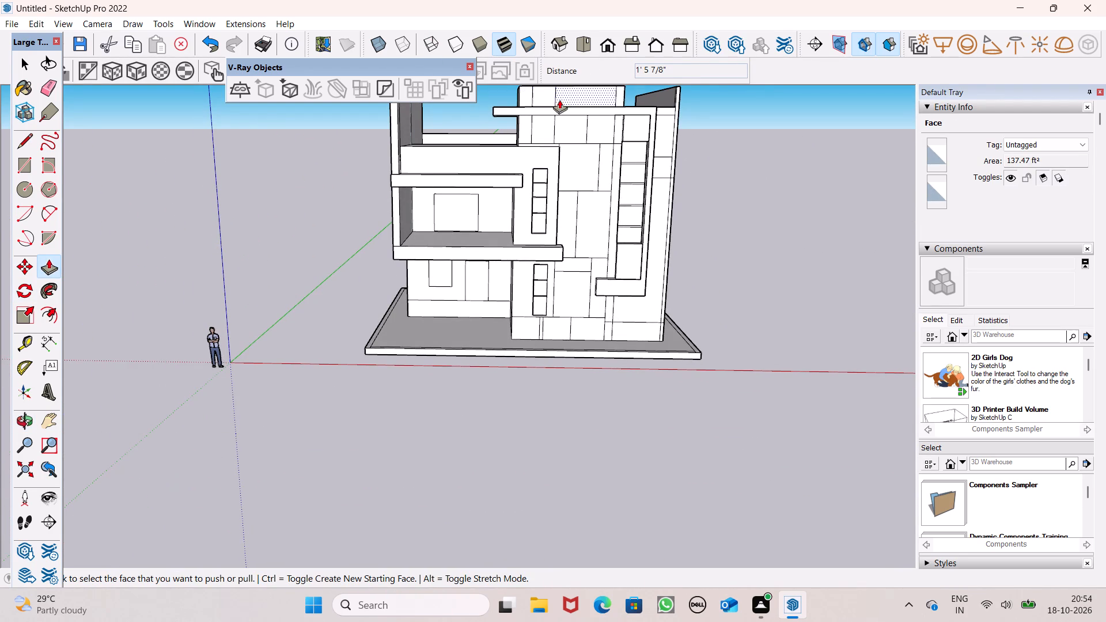
scroll(519, 105, "up", 5)
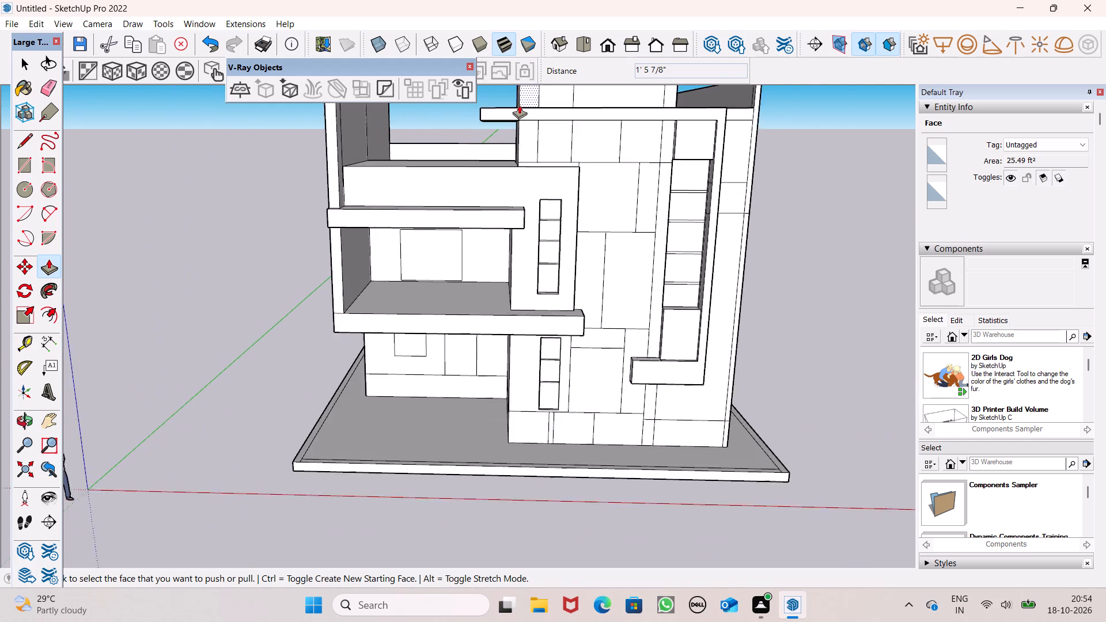
scroll(519, 105, "up", 2)
middle_click_drag(535, 166, 535, 210)
scroll(464, 169, "up", 7)
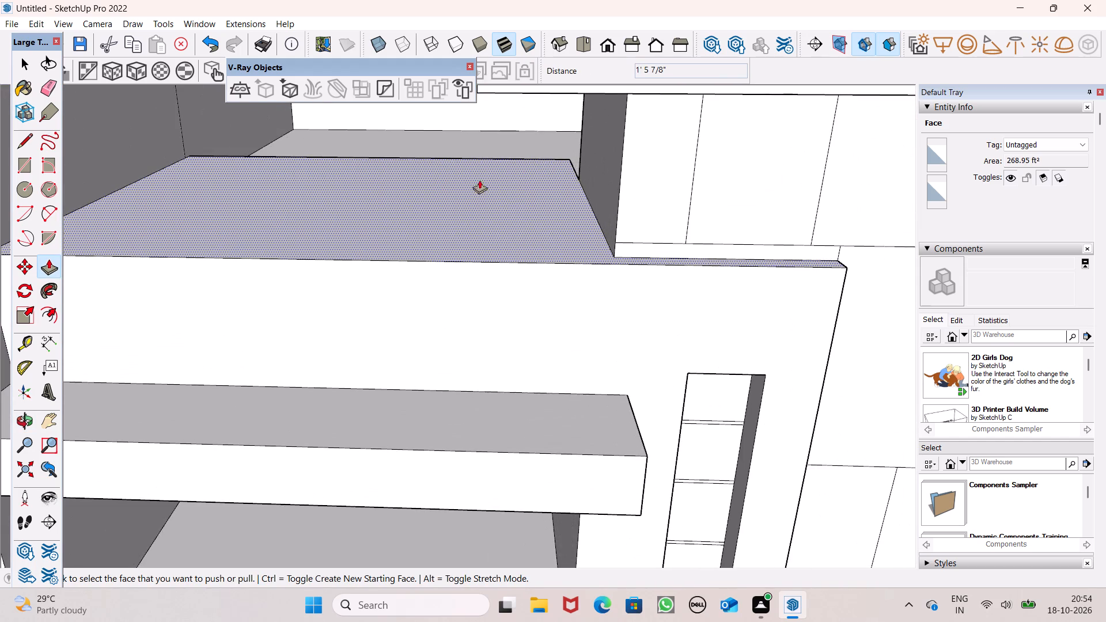
scroll(527, 170, "down", 5)
scroll(627, 149, "down", 3)
middle_click_drag(626, 210, 629, 237)
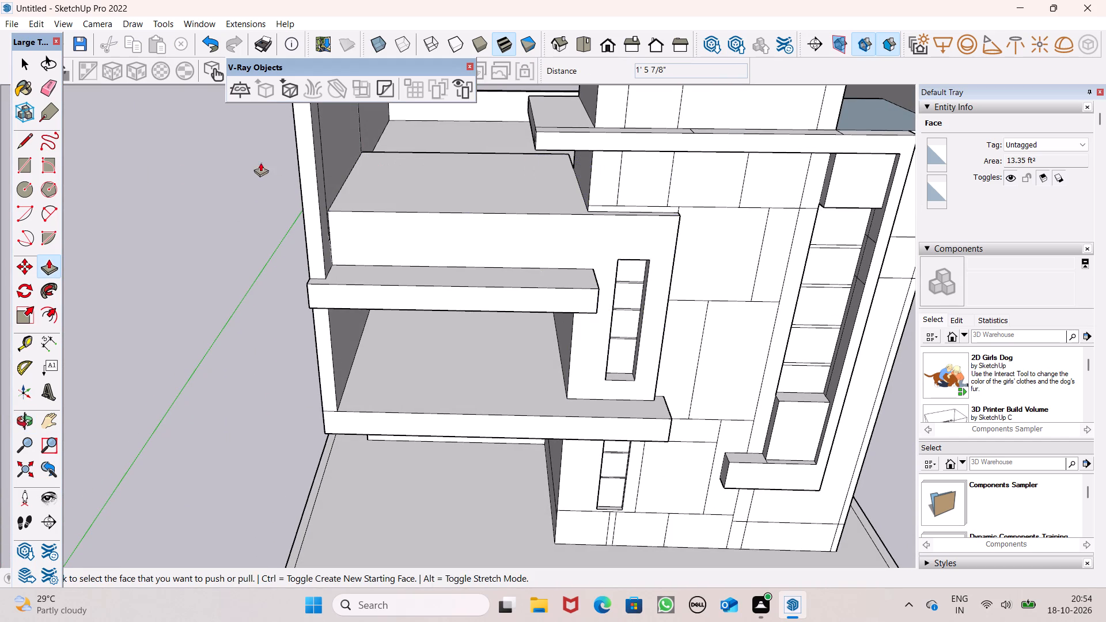
Draw a line across the roof terrace, parallel to its front edge, from the tower wall's corner to the opposite side wall.
left_click(17, 149)
scroll(616, 153, "down", 5)
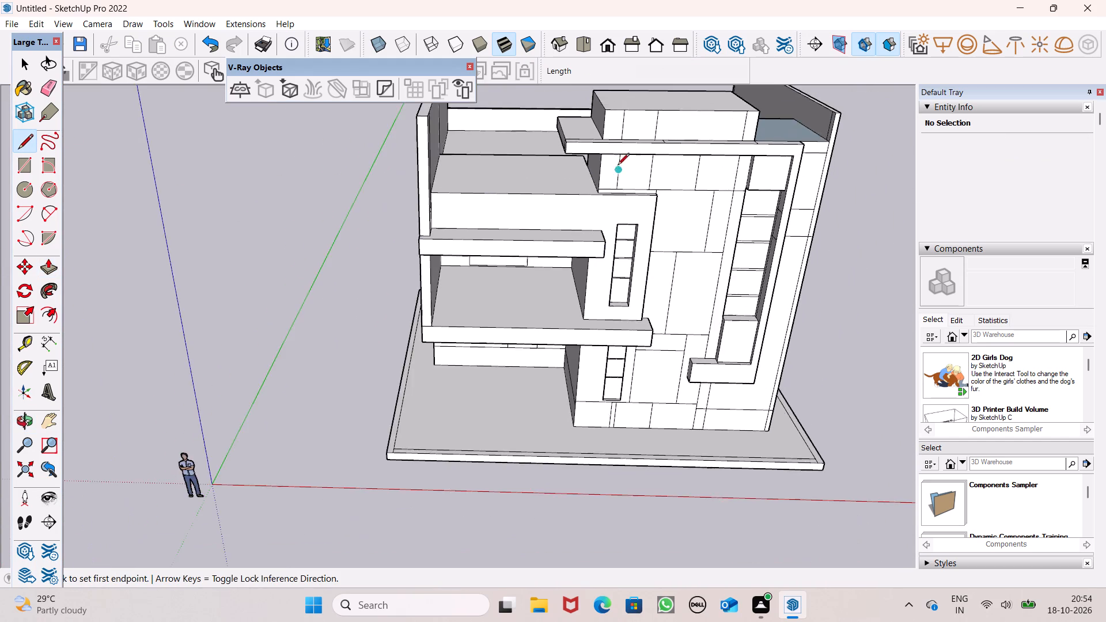
middle_click_drag(613, 185, 622, 307)
scroll(618, 262, "up", 7)
scroll(677, 165, "down", 5)
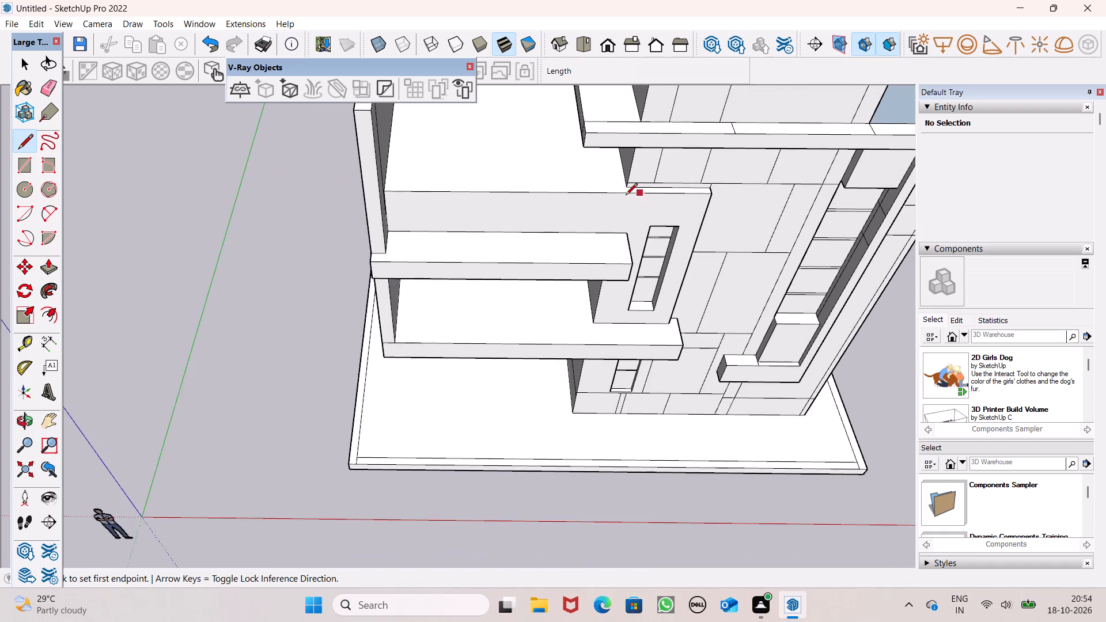
middle_click_drag(629, 196, 724, 292)
scroll(612, 212, "up", 8)
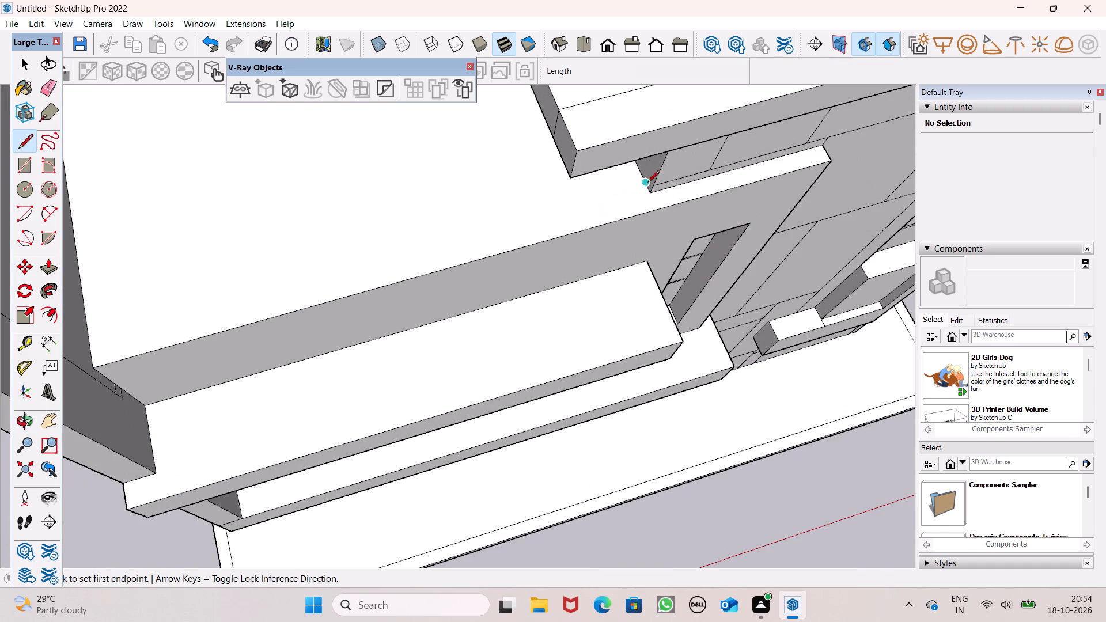
left_click(649, 192)
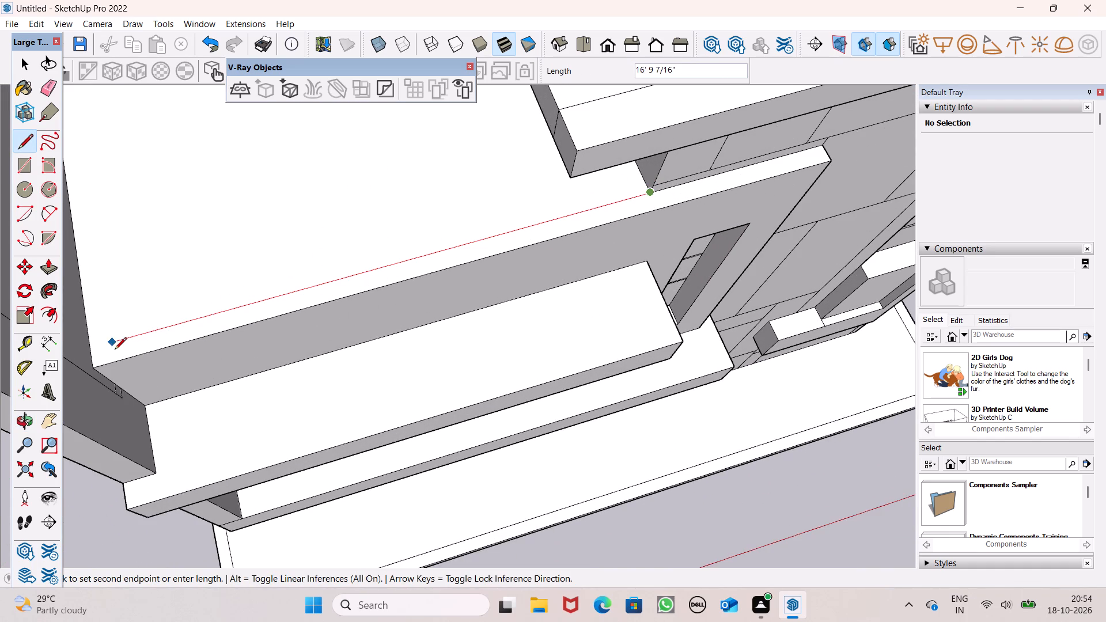
left_click(85, 356)
Raise the narrow strip along the roof terrace's front edge to form a coping.
middle_click_drag(225, 337, 213, 284)
scroll(225, 323, "up", 1)
left_click(52, 263)
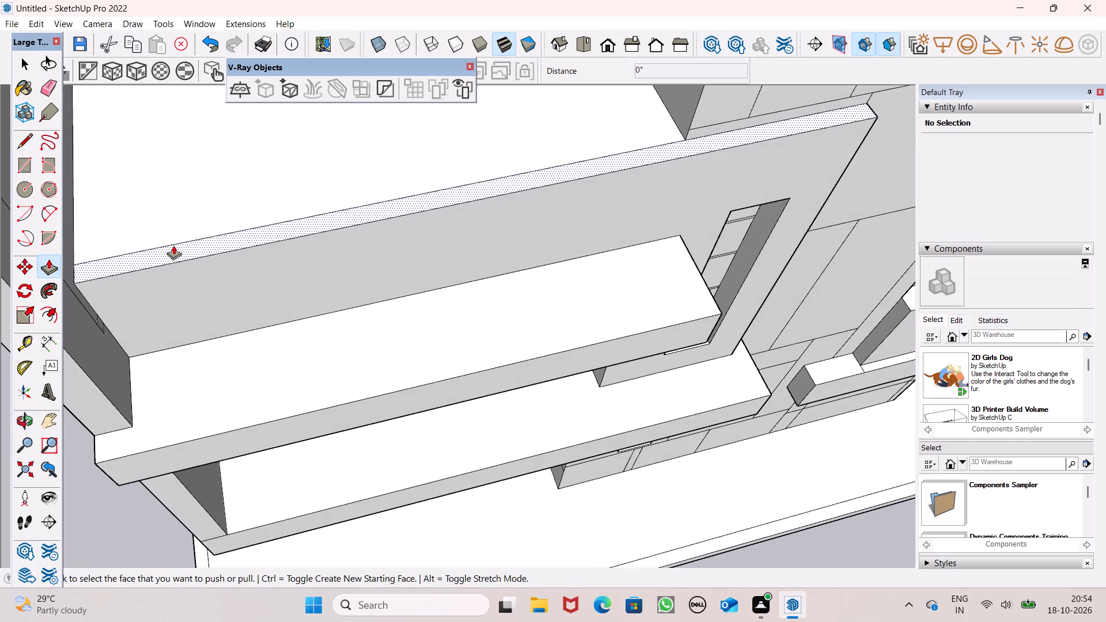
left_click_drag(165, 253, 164, 239)
Pull the coping's front face outward so it slightly overhangs the wall below.
left_click_drag(173, 253, 174, 256)
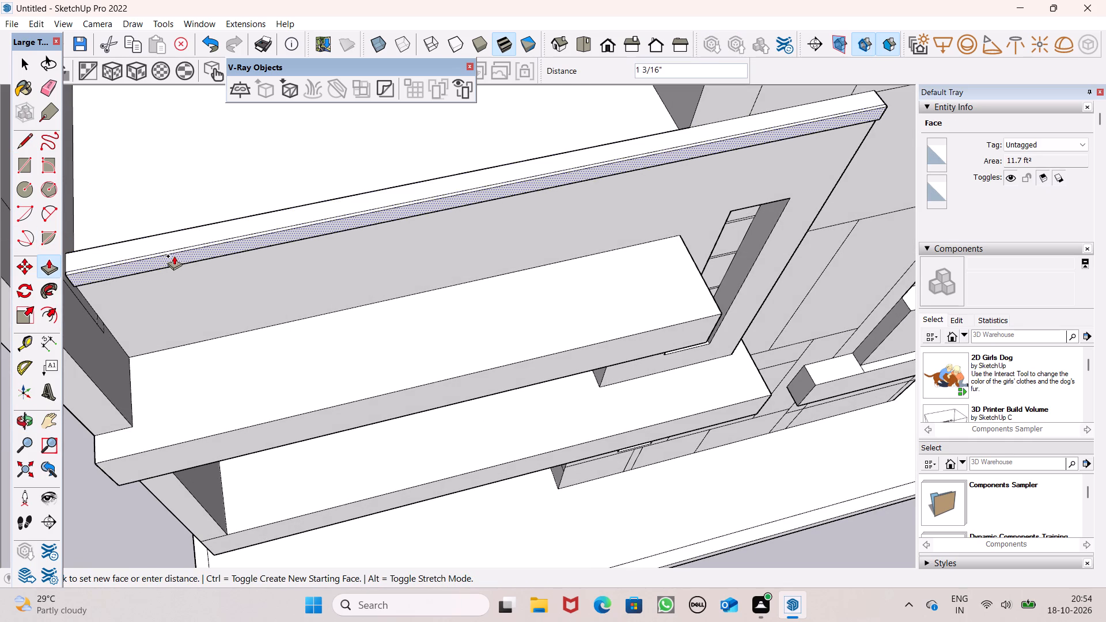
left_click_drag(174, 256, 174, 260)
double_click(174, 260)
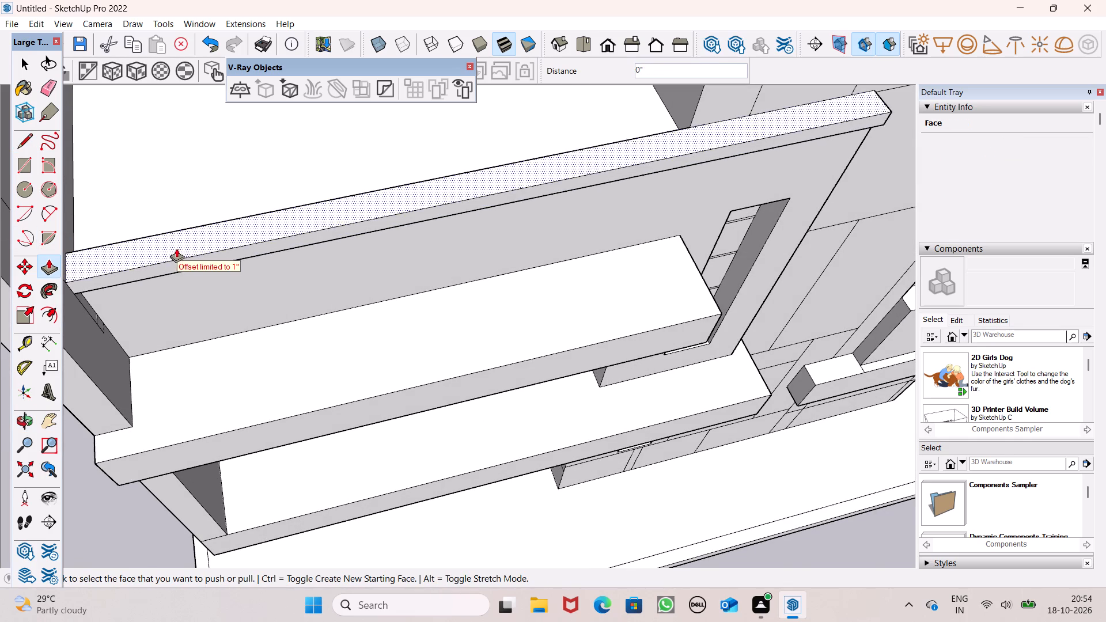
scroll(176, 248, "down", 4)
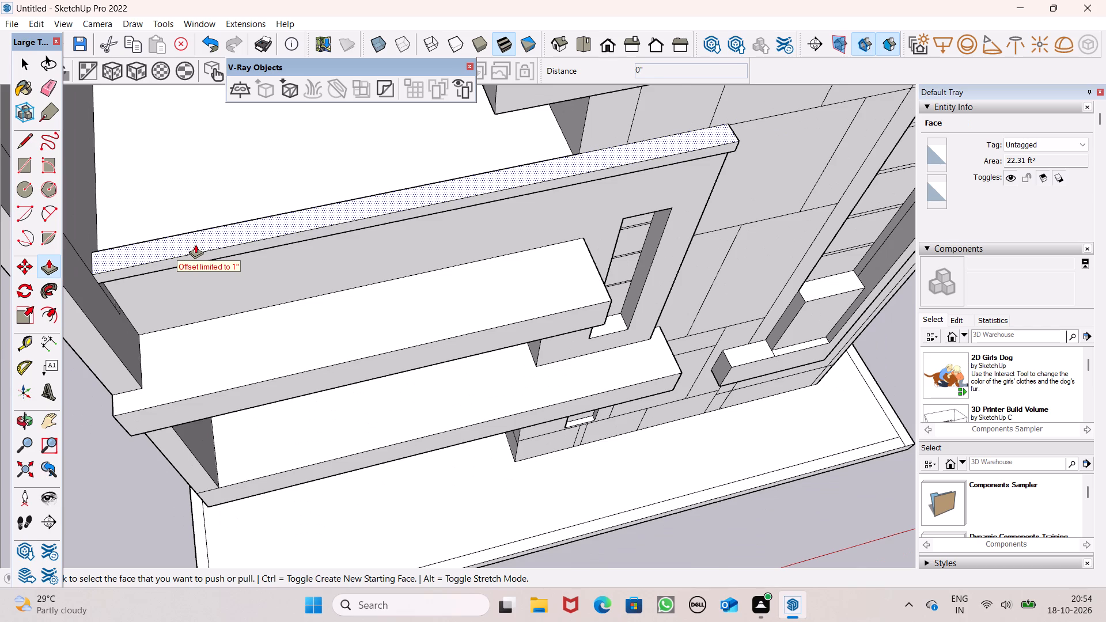
Extend the coping's free end face outward 6" past the end of the barred-window wall.
scroll(247, 244, "down", 4)
middle_click_drag(357, 289, 3, 251)
scroll(459, 219, "up", 3)
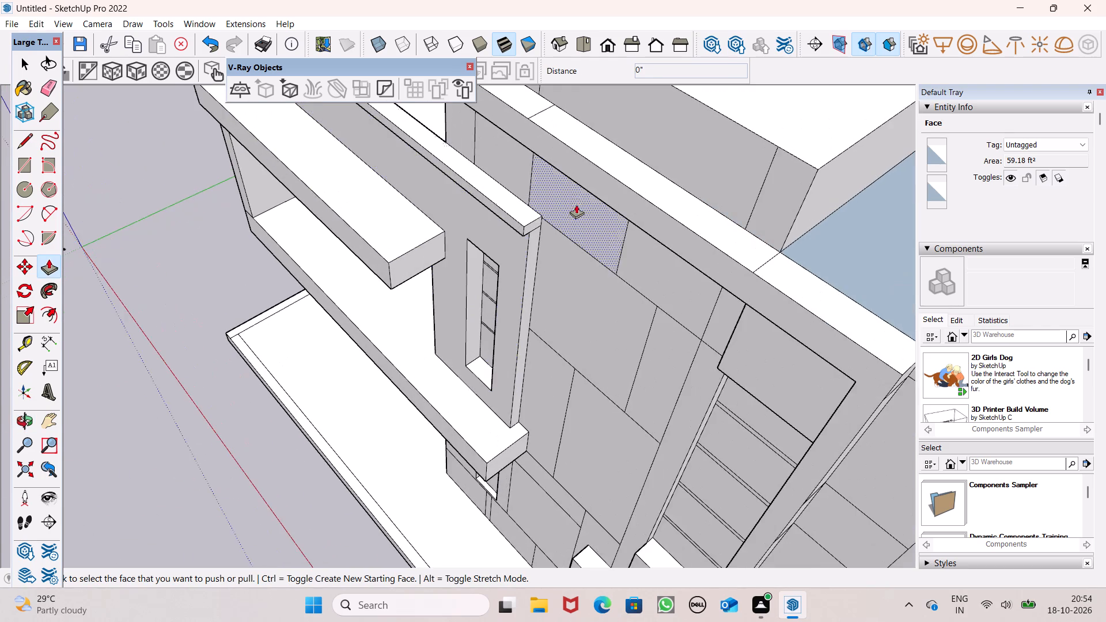
scroll(576, 204, "up", 1)
middle_click_drag(575, 246, 479, 164)
scroll(522, 190, "up", 6)
left_click_drag(493, 190, 501, 196)
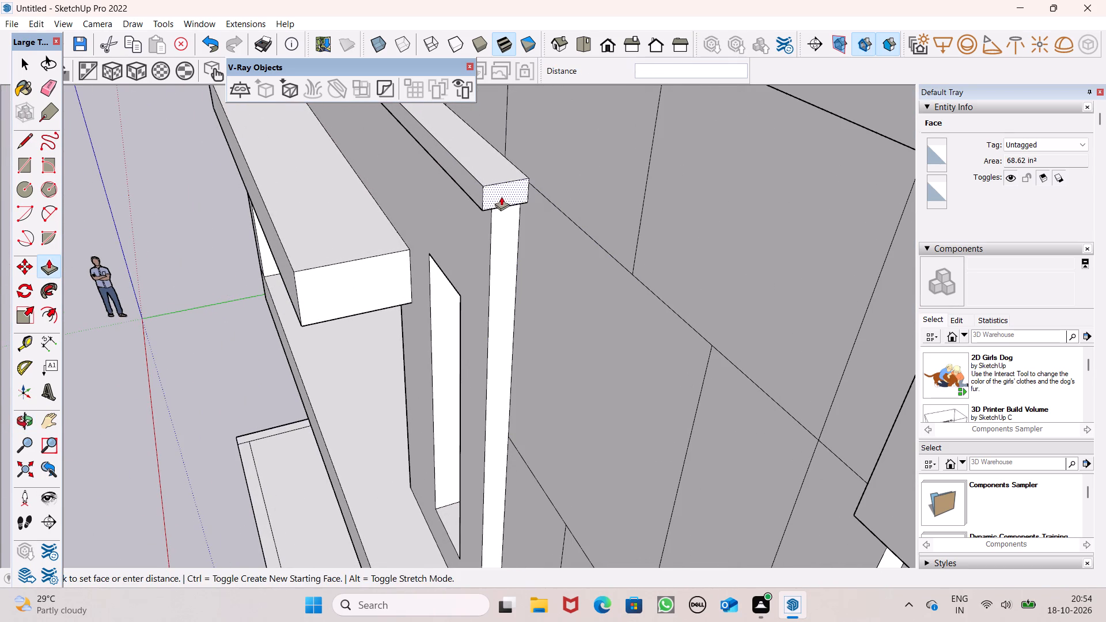
left_click_drag(501, 196, 504, 200)
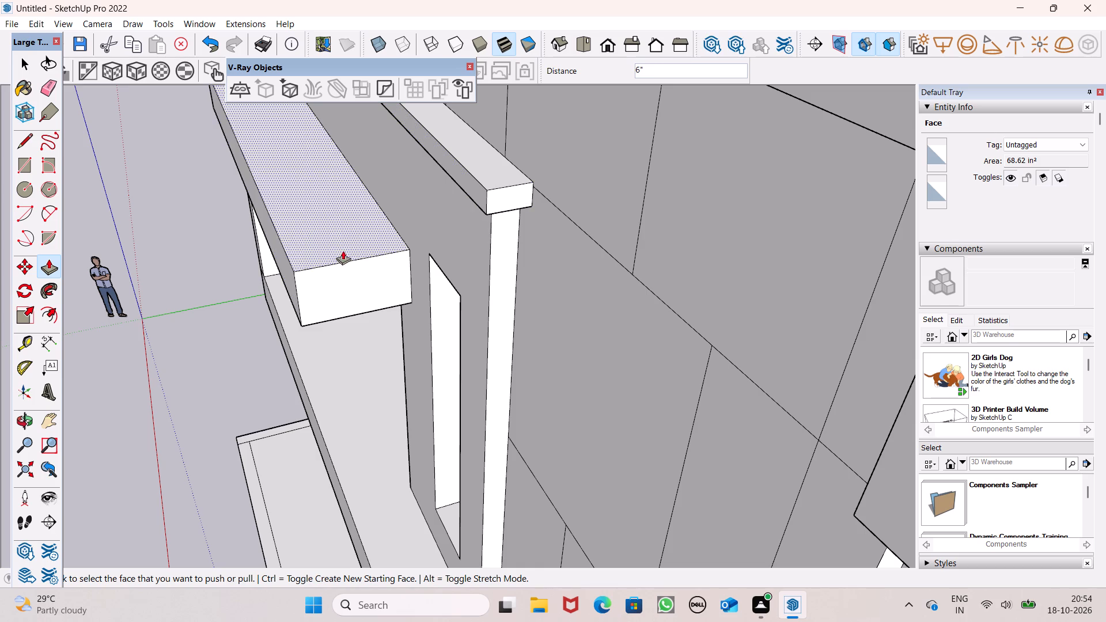
middle_click_drag(382, 271, 729, 165)
scroll(626, 226, "down", 13)
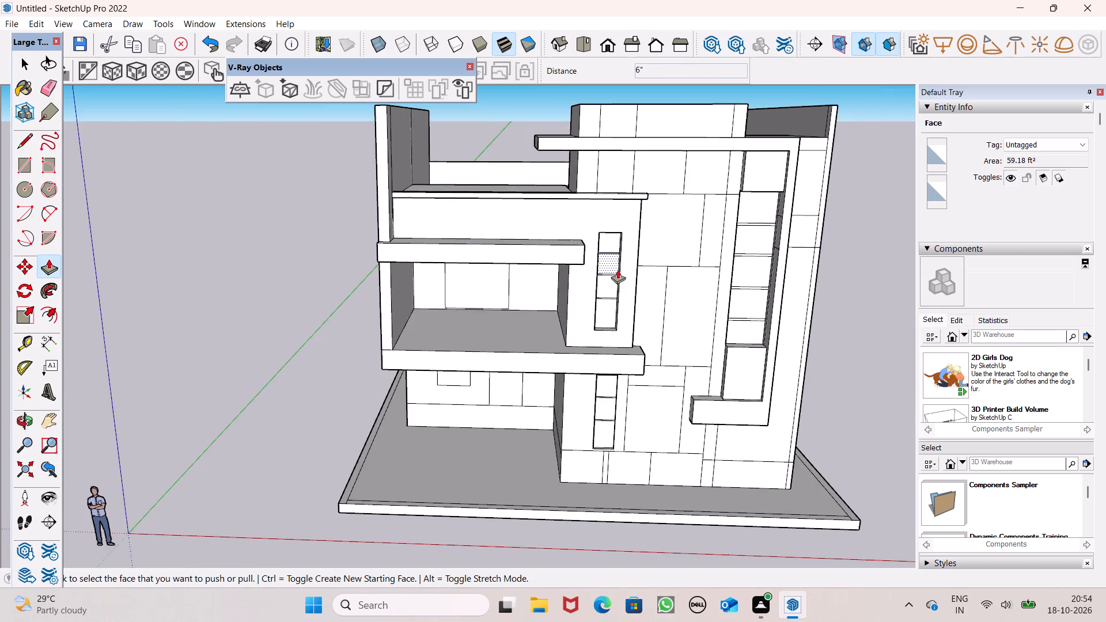
middle_click_drag(615, 257, 630, 219)
scroll(554, 204, "down", 4)
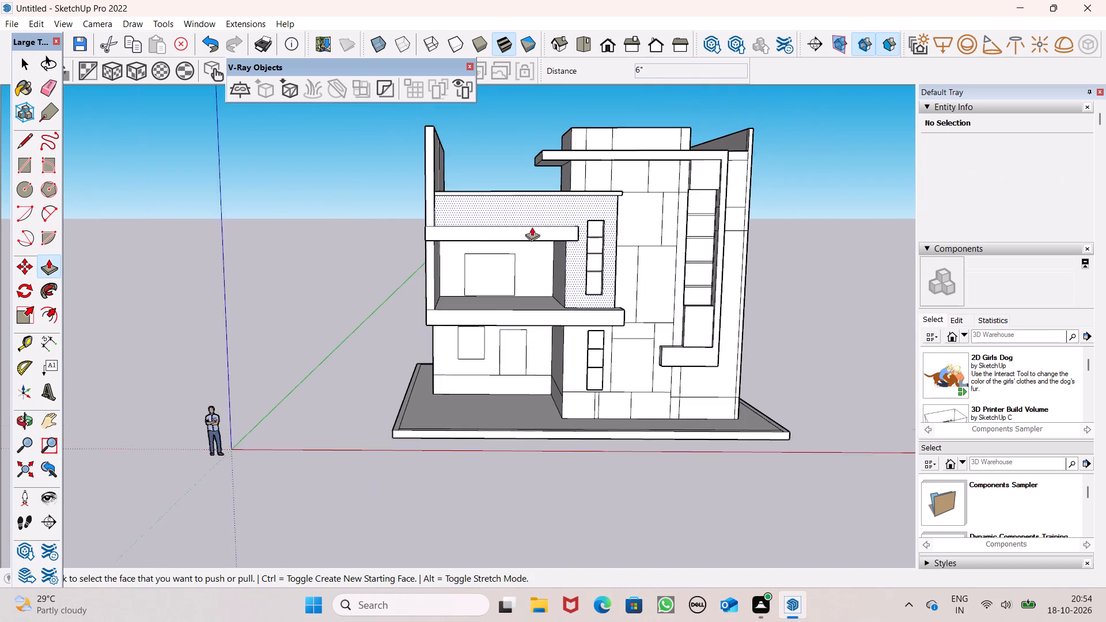
key("space")
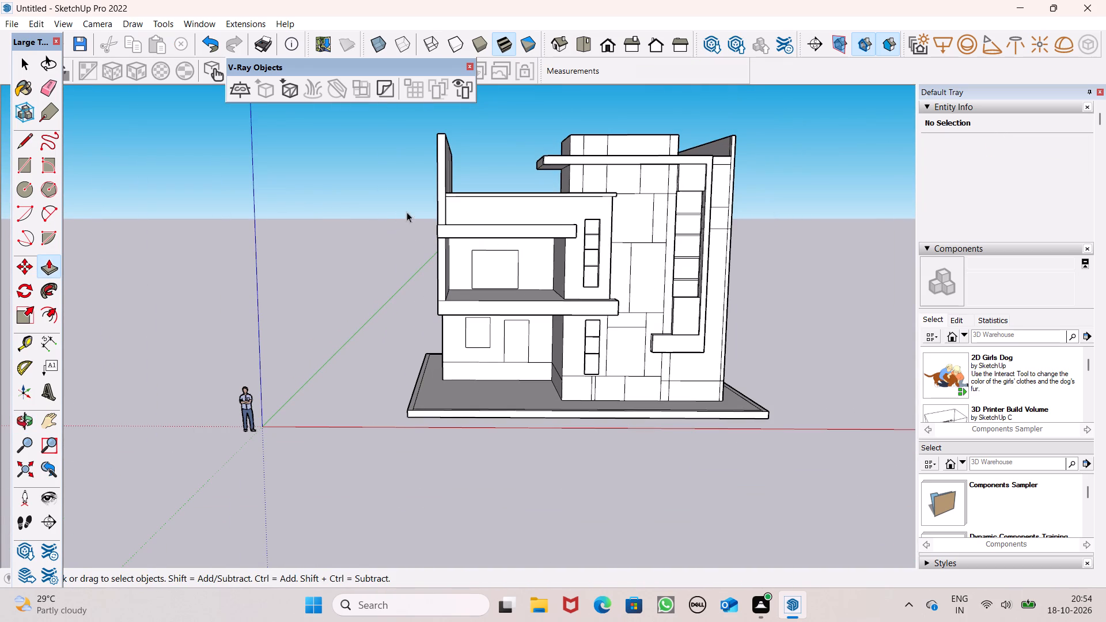
Recess the balcony window face, the ground-floor window face and the adjacent door face 6" into their front walls with Push/Pull.
scroll(829, 177, "down", 4)
middle_click_drag(880, 228, 834, 324)
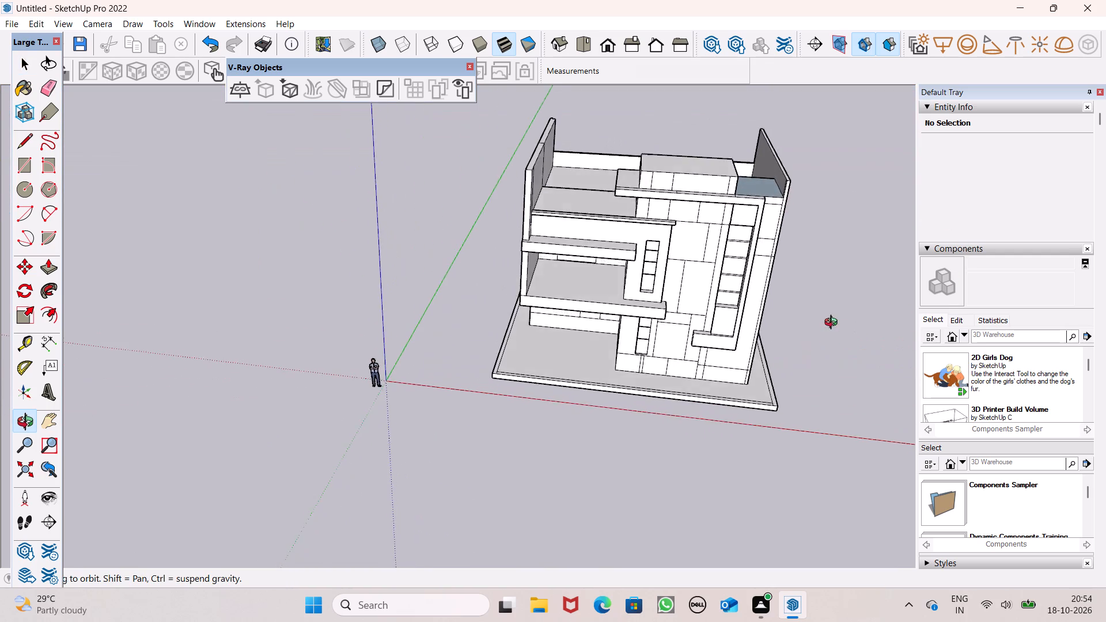
middle_click_drag(834, 324, 842, 298)
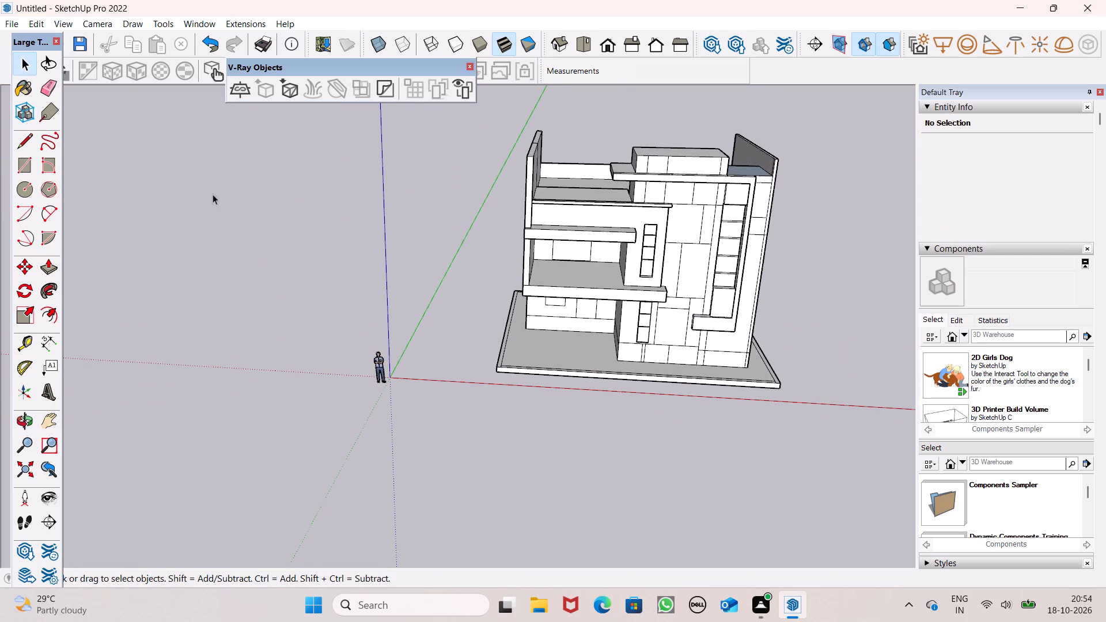
left_click(52, 275)
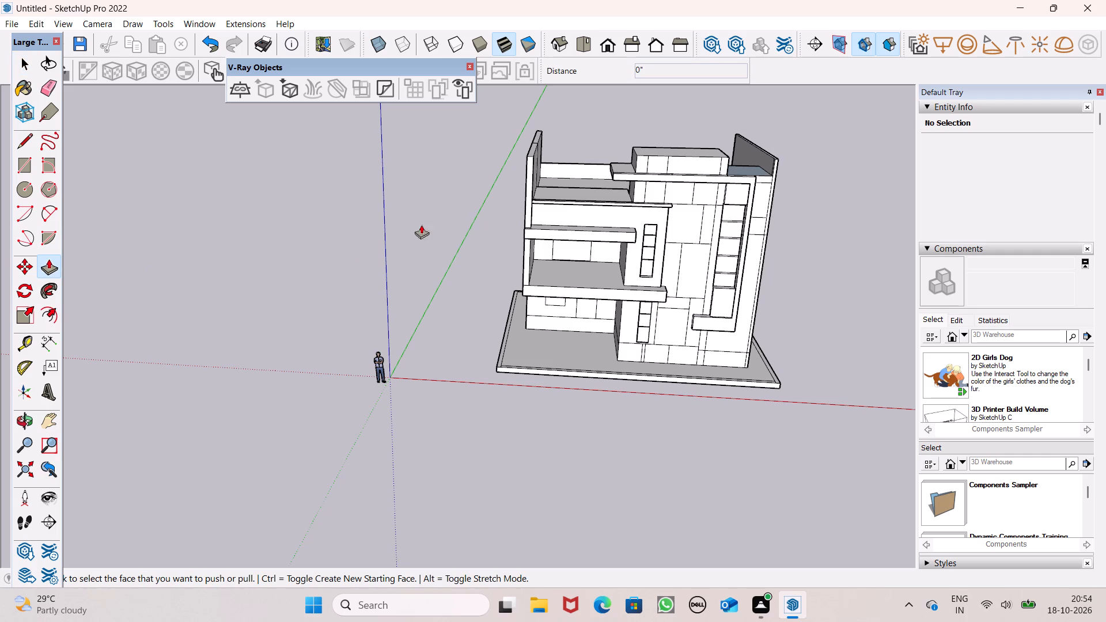
scroll(570, 209, "up", 7)
middle_click_drag(575, 301, 615, 210)
scroll(613, 342, "up", 6)
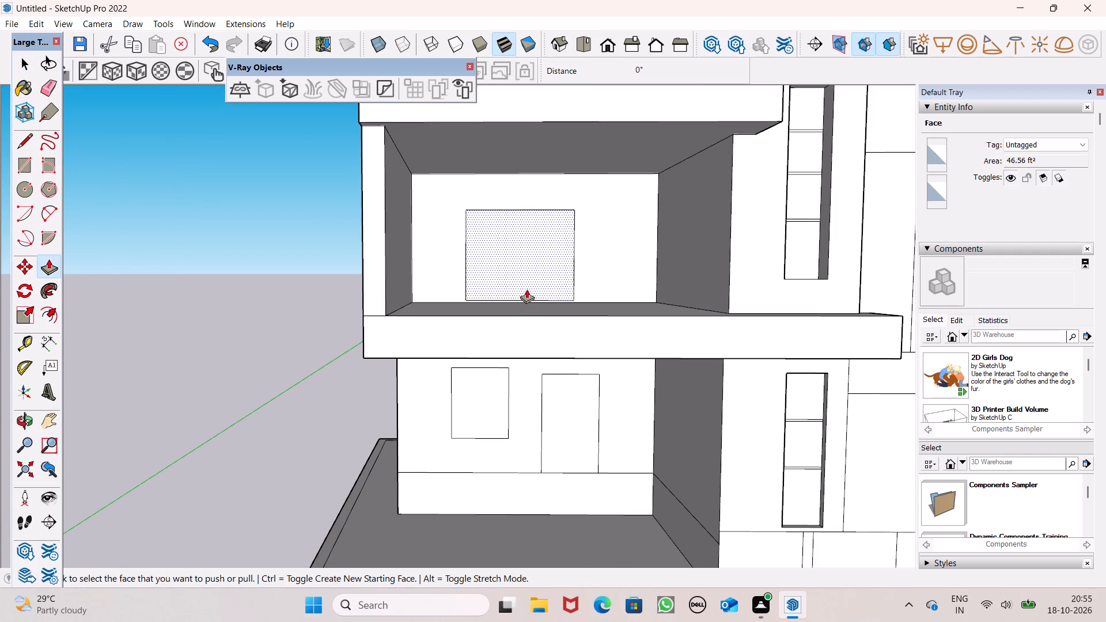
left_click_drag(525, 290, 544, 265)
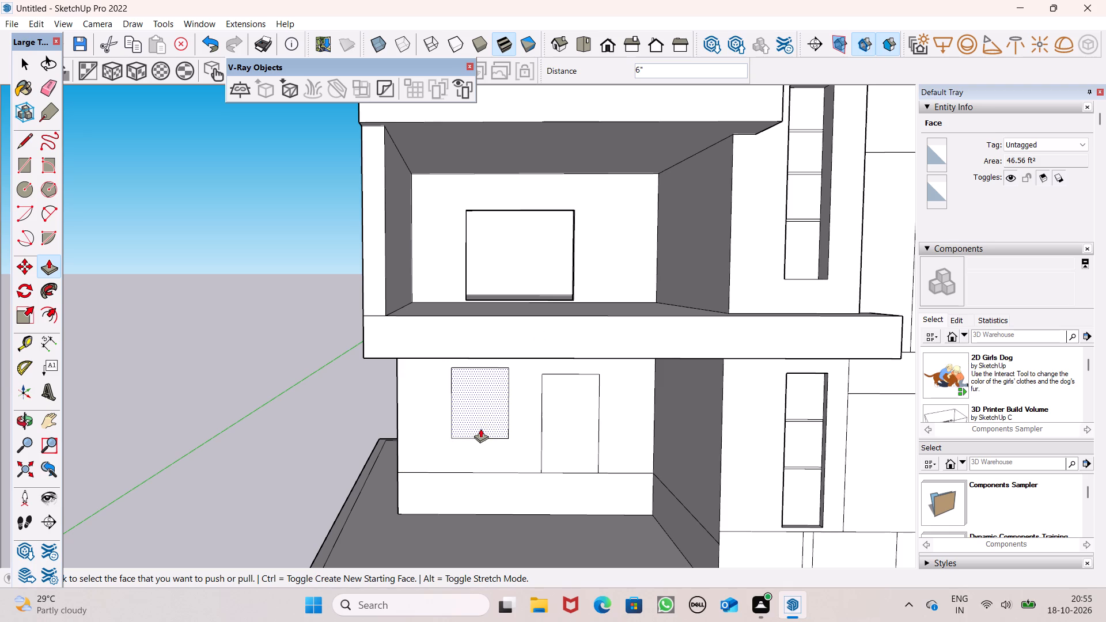
left_click_drag(479, 428, 501, 412)
left_click_drag(558, 466, 579, 447)
scroll(415, 374, "down", 6)
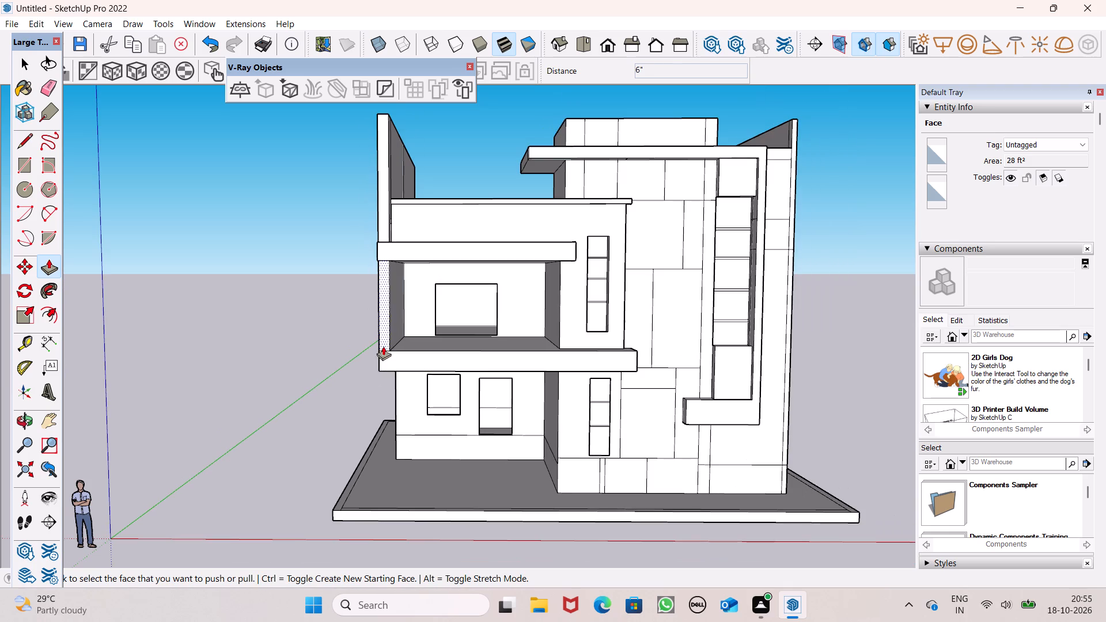
key("space")
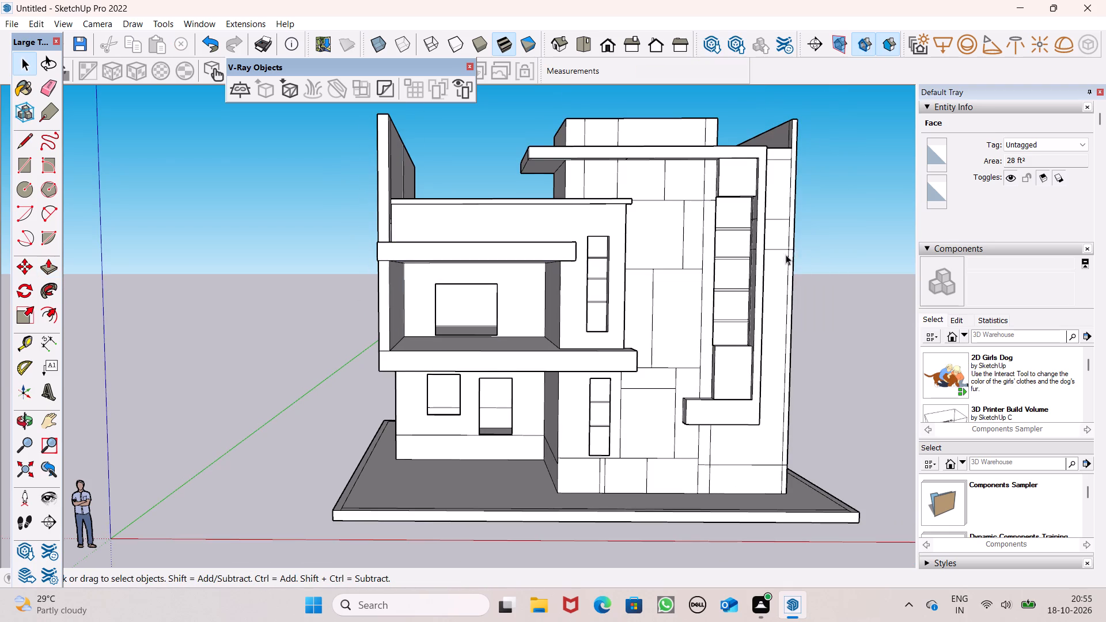
Examine the building's front facade, roof terrace and overall massing from raised, distant and angled viewpoints.
scroll(759, 288, "down", 3)
middle_click_drag(724, 293, 704, 338)
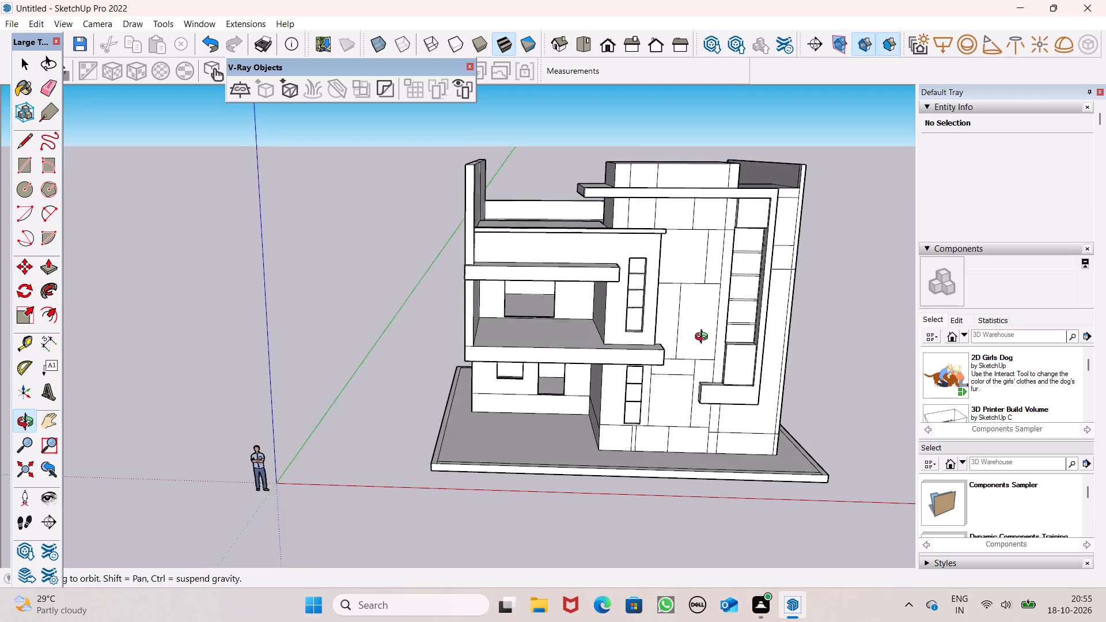
middle_click_drag(704, 338, 695, 348)
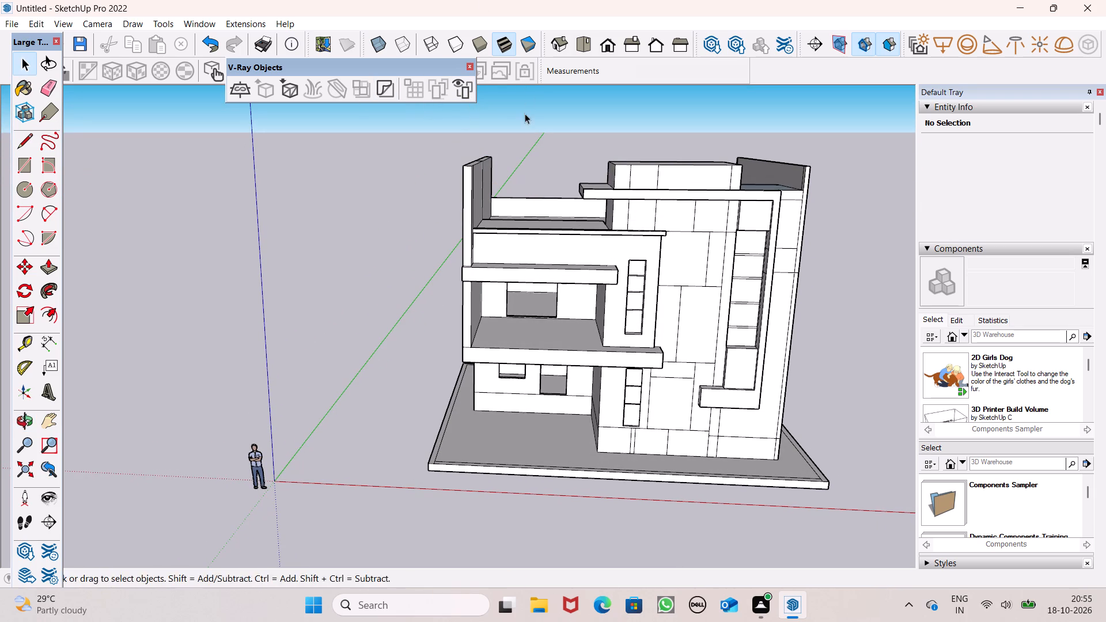
scroll(433, 130, "down", 11)
scroll(518, 98, "down", 3)
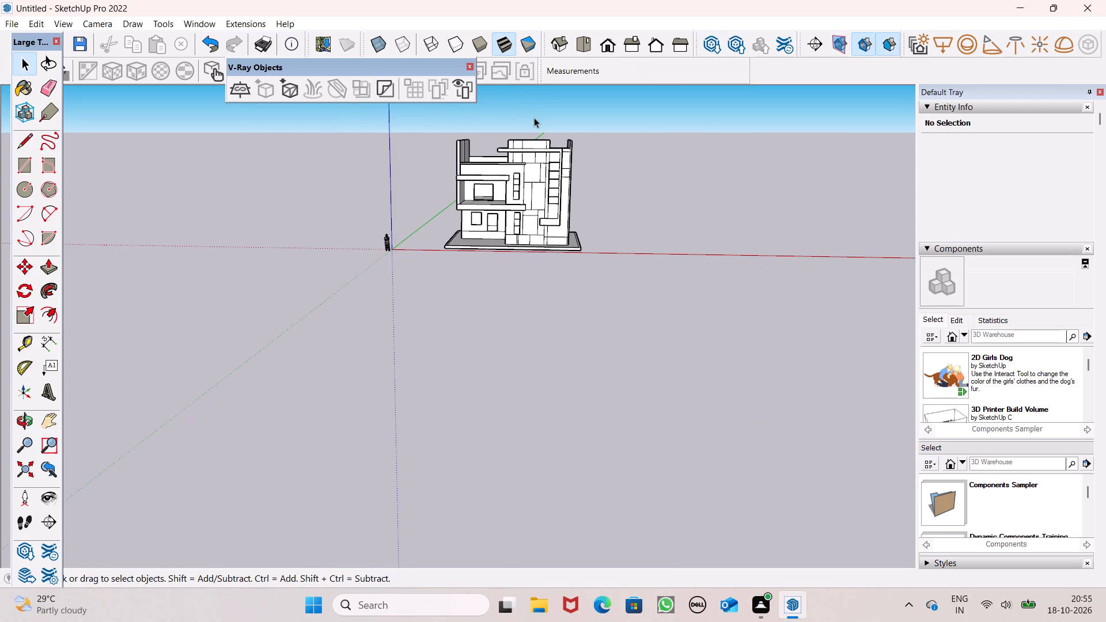
scroll(687, 160, "up", 10)
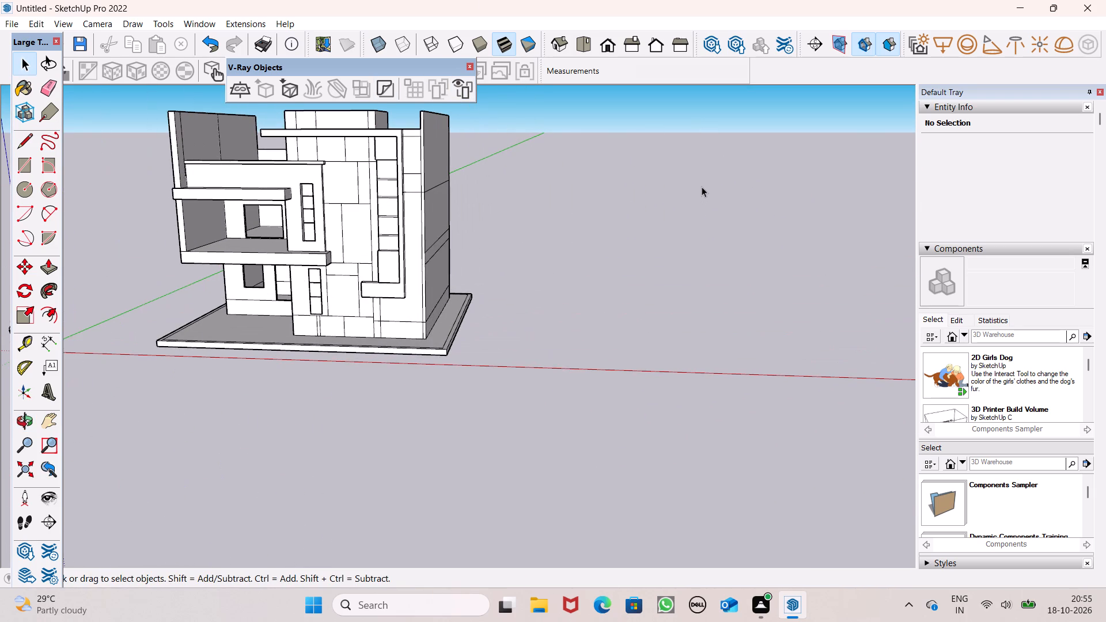
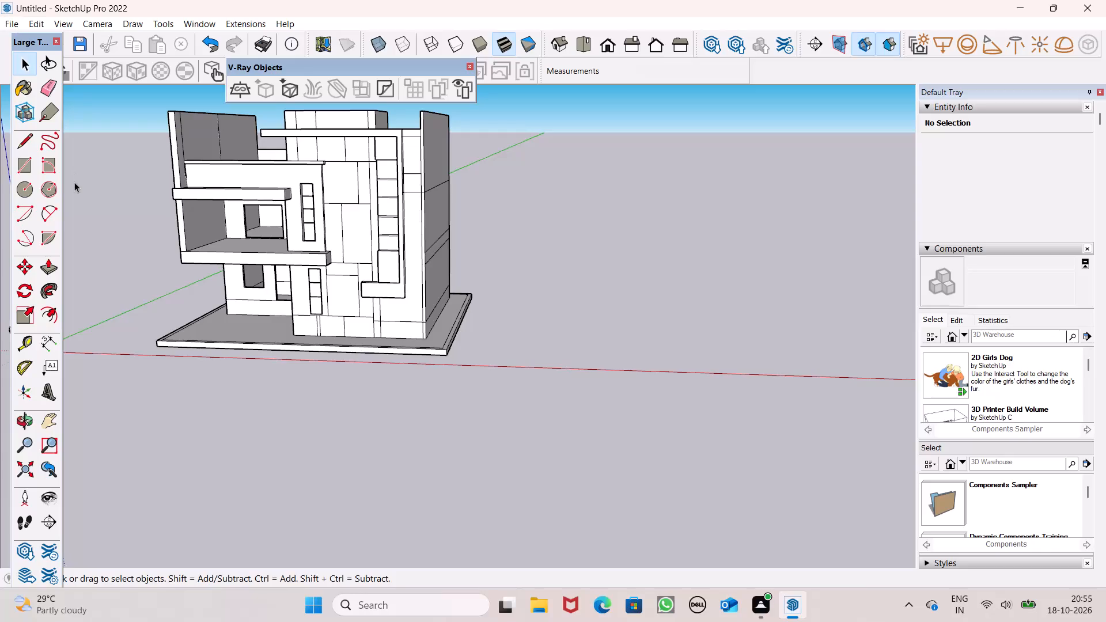
Draw a 3' by 1' rectangle on the open ground beside the house's base slab.
left_click(25, 175)
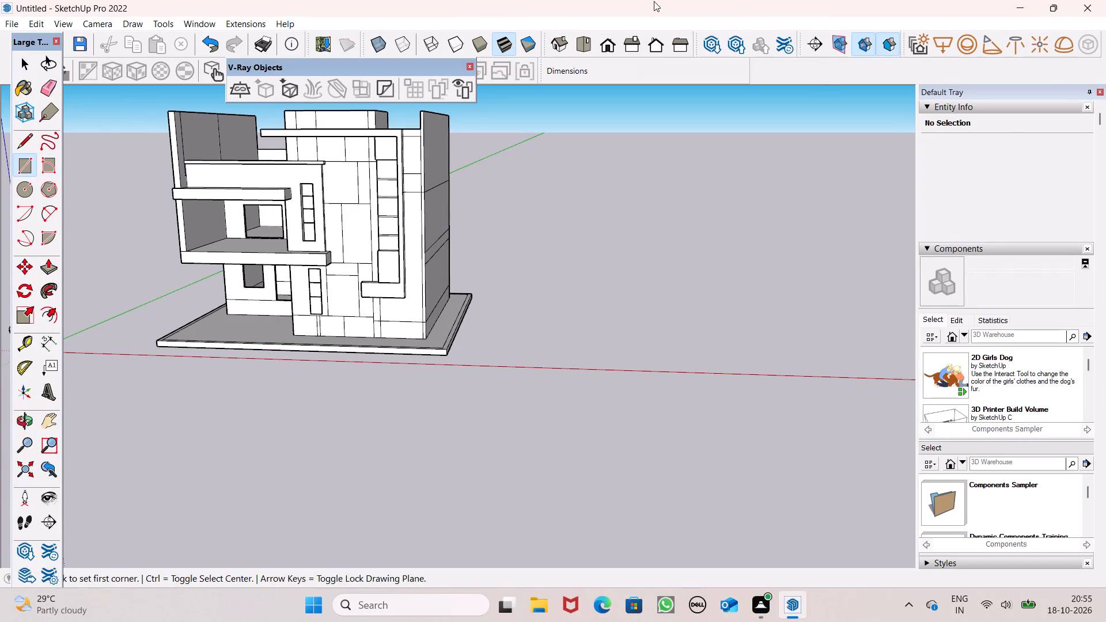
scroll(899, 176, "up", 1)
scroll(693, 255, "up", 7)
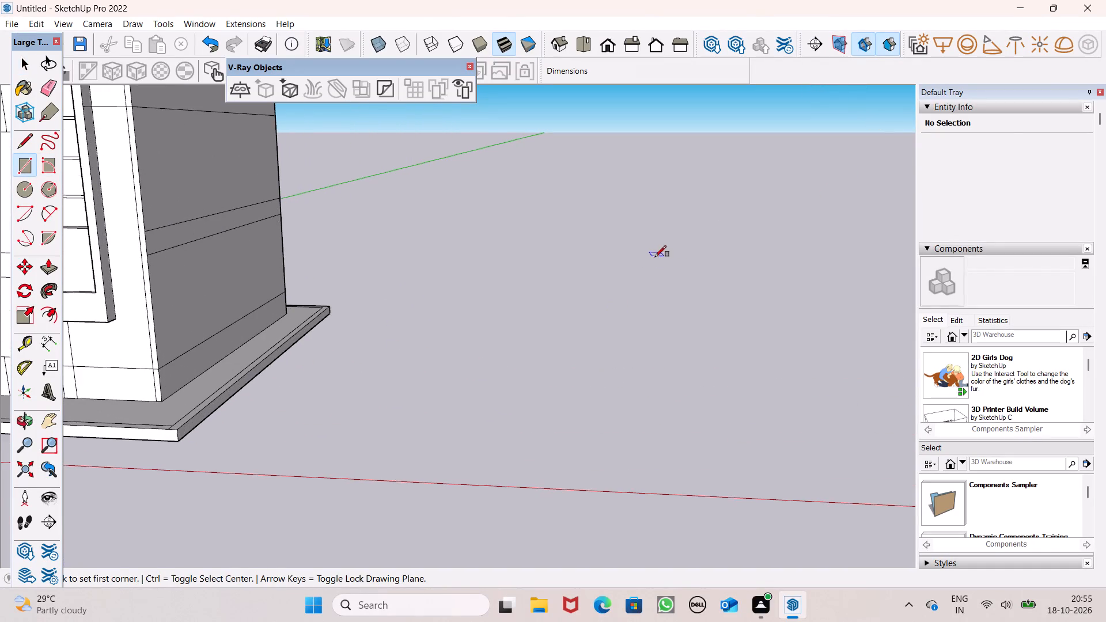
scroll(655, 261, "down", 5)
scroll(495, 382, "up", 6)
scroll(408, 341, "up", 5)
left_click(414, 342)
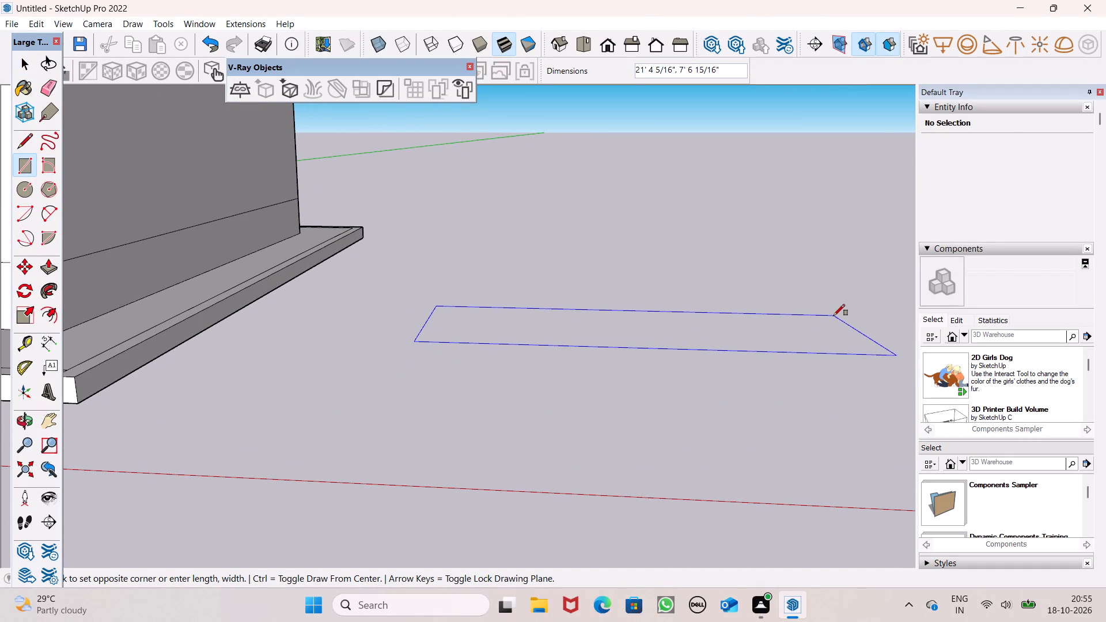
key("3")
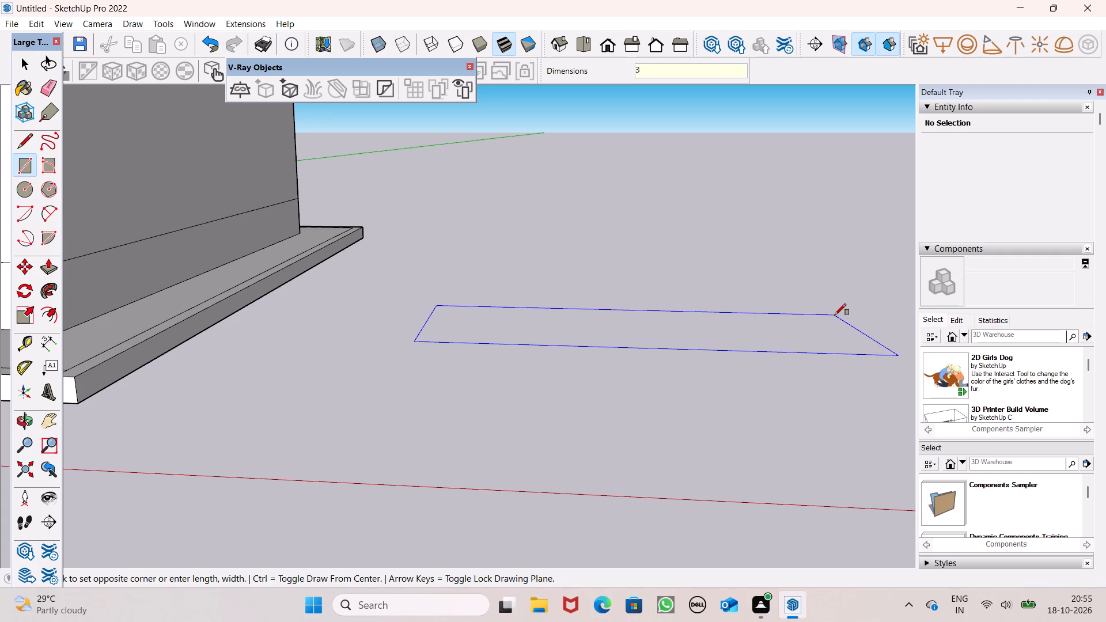
key("apostrophe")
key("comma")
type("1'")
key("Return")
key("space")
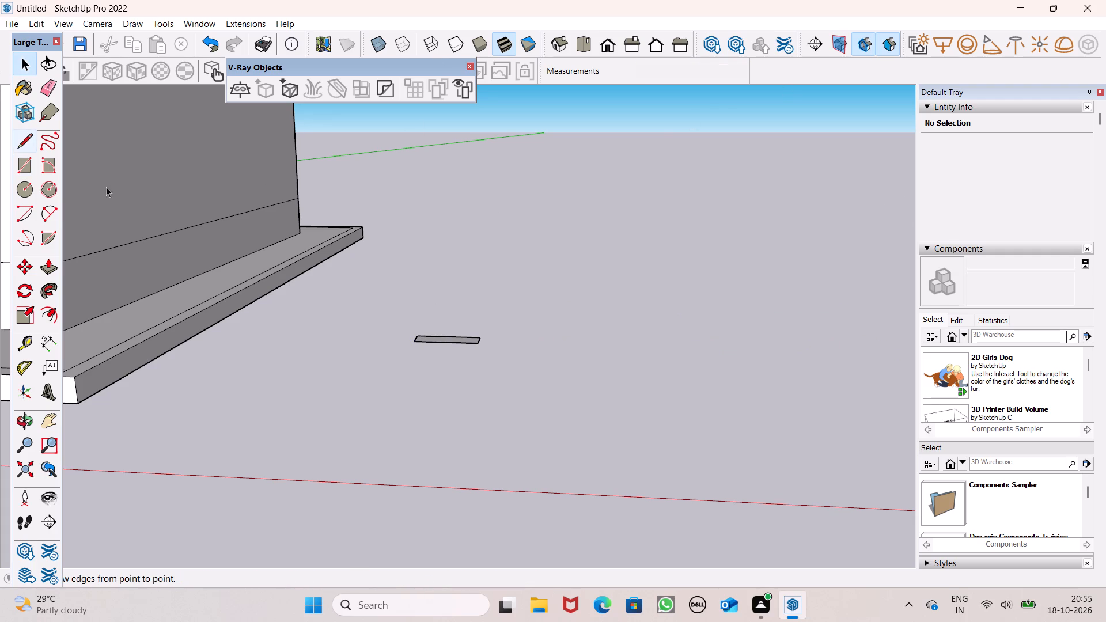
Push/Pull the rectangle upward into a block, entering a height of 8".
scroll(308, 244, "down", 2)
middle_click_drag(359, 298, 334, 412)
scroll(365, 372, "up", 5)
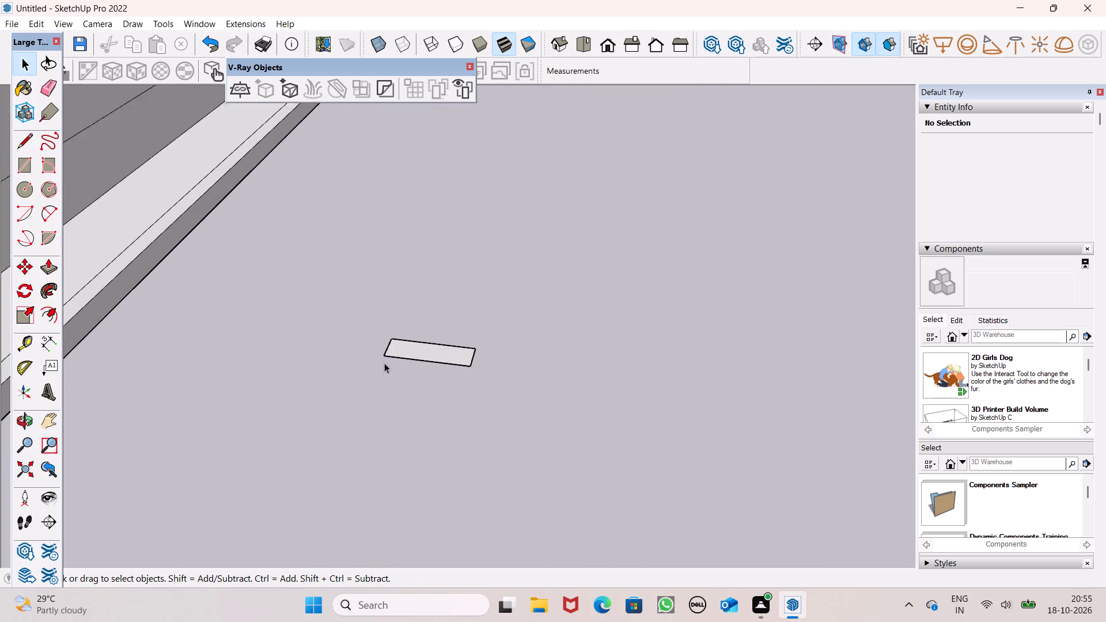
scroll(384, 363, "up", 4)
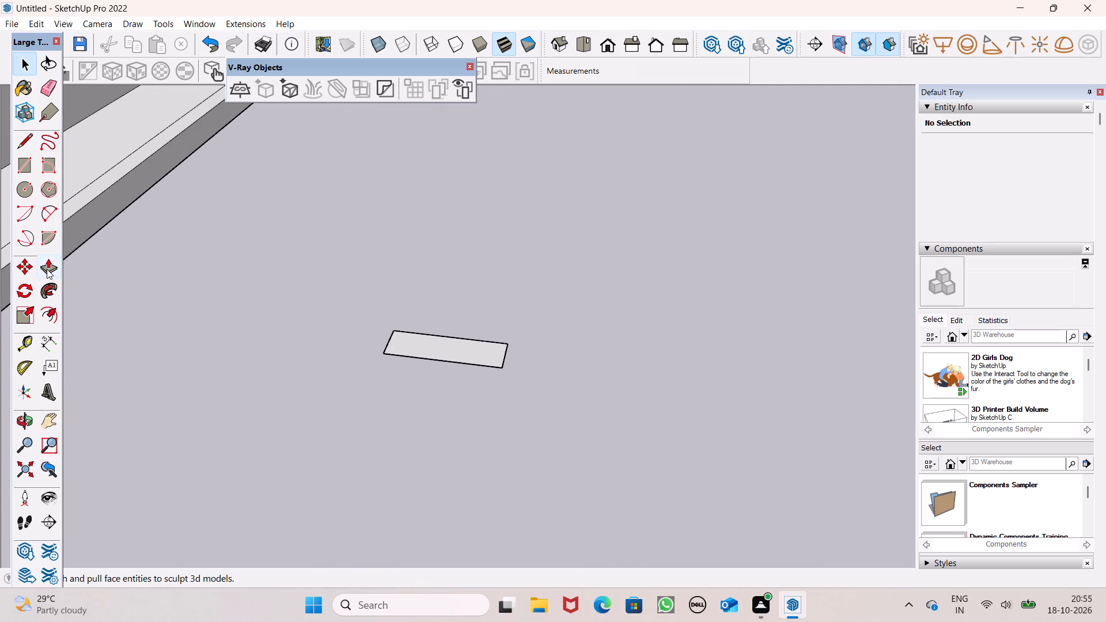
left_click(47, 269)
left_click_drag(394, 344, 394, 345)
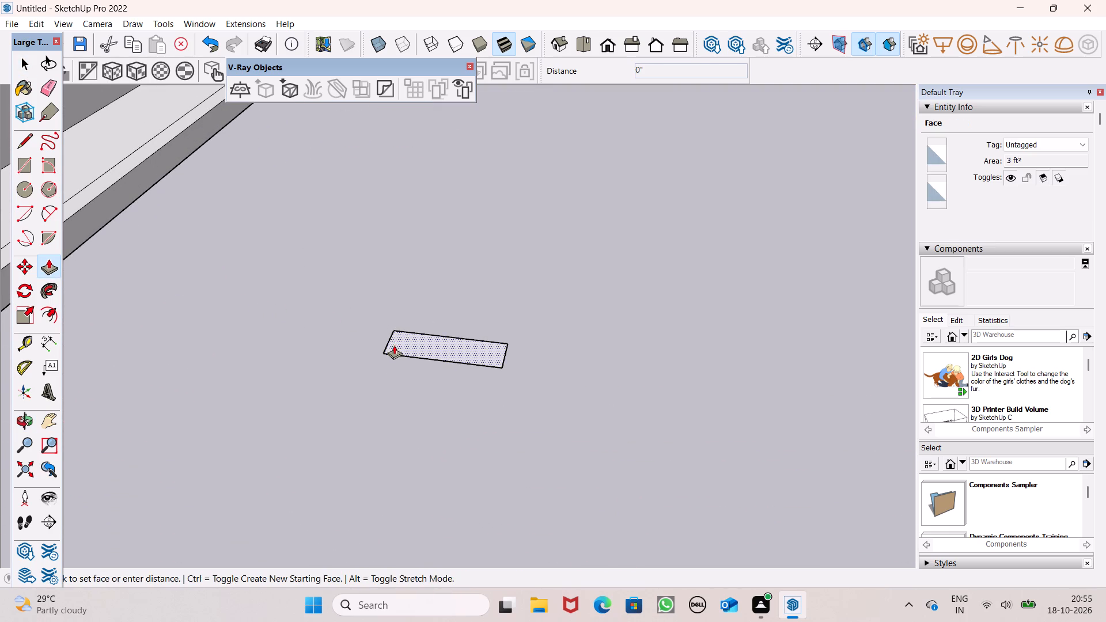
left_click_drag(394, 345, 402, 318)
key("8")
key("shift+quotedbl")
key("Return")
Lengthen the block by pulling its small end face outward about 1' 8".
scroll(460, 348, "down", 3)
middle_click_drag(479, 348, 294, 333)
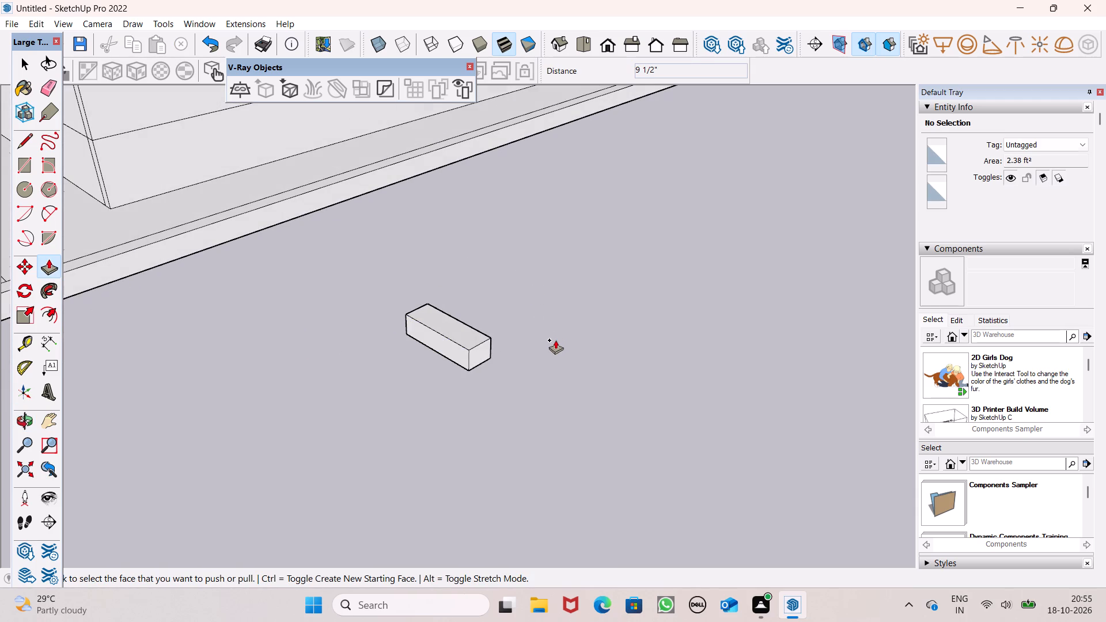
scroll(555, 343, "up", 5)
left_click_drag(423, 366, 425, 371, "ctrl")
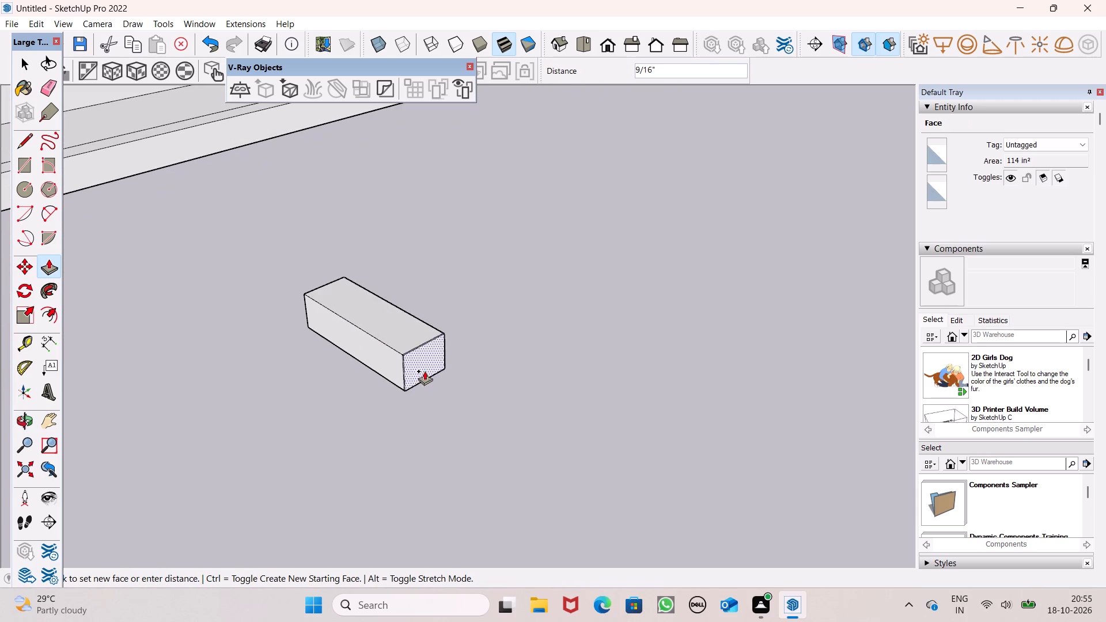
left_click_drag(425, 371, 486, 415, "ctrl")
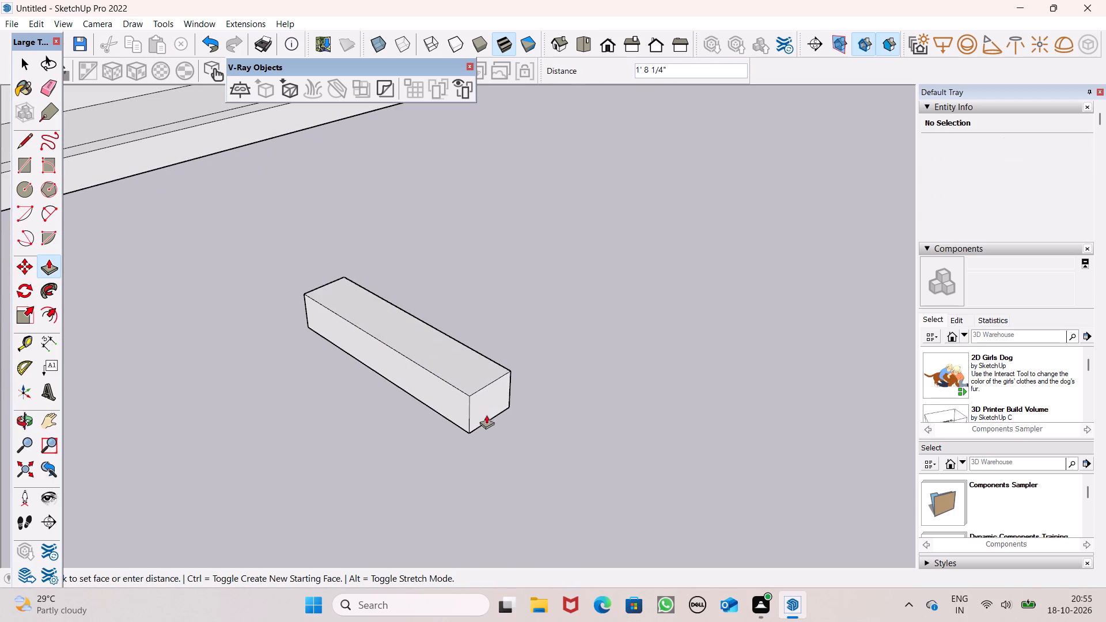
left_click_drag(486, 415, 486, 415, "ctrl")
key("space")
Select all the geometry of the block and make it a group.
scroll(590, 337, "down", 7)
middle_click_drag(571, 366, 702, 336)
scroll(652, 315, "down", 6)
middle_click_drag(684, 350, 696, 374)
scroll(679, 369, "up", 1)
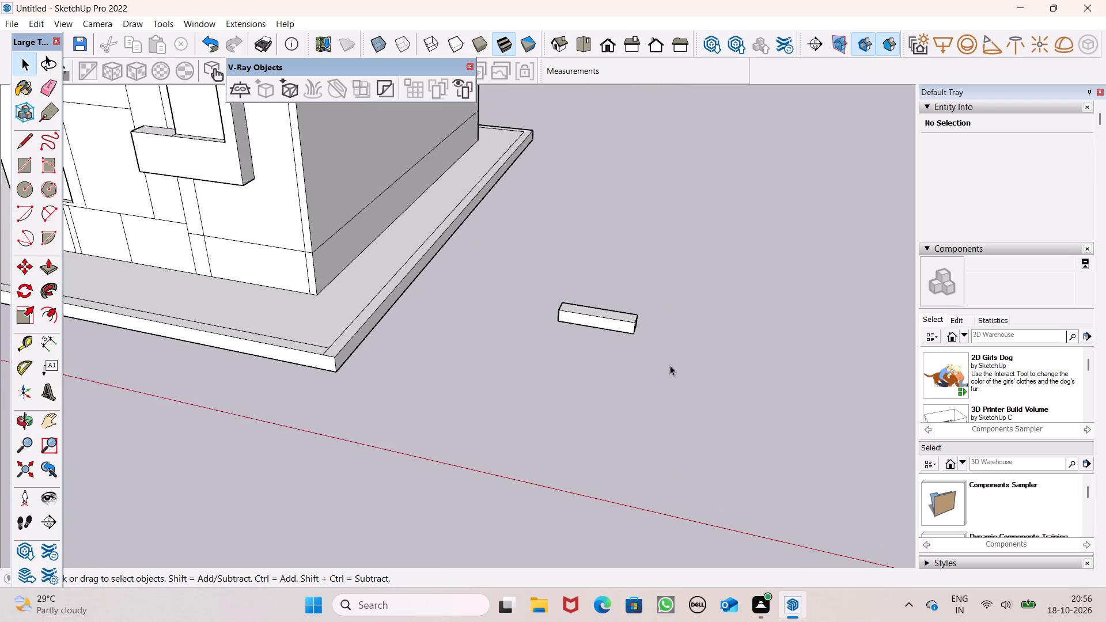
scroll(670, 365, "up", 1)
scroll(611, 332, "up", 5)
triple_click(603, 304)
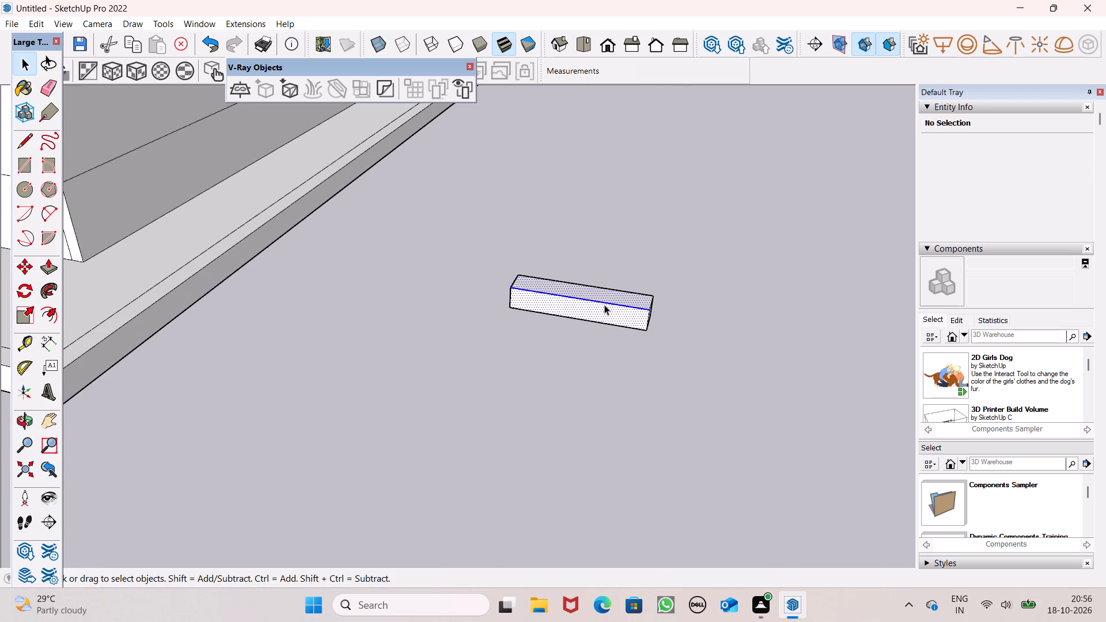
left_click(605, 306)
right_click(607, 306)
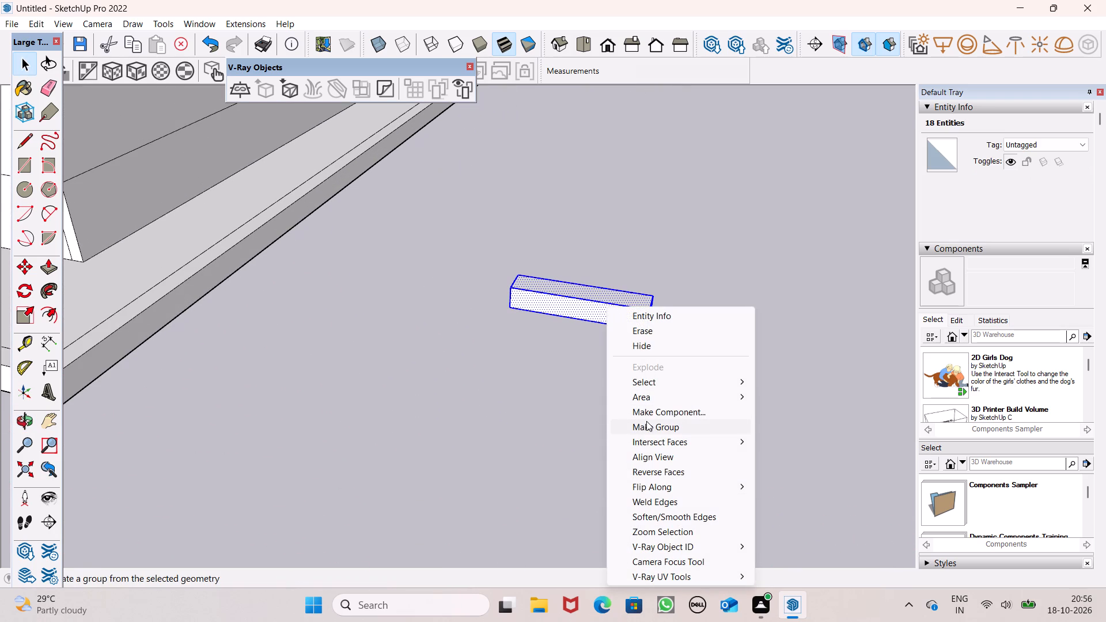
left_click(646, 422)
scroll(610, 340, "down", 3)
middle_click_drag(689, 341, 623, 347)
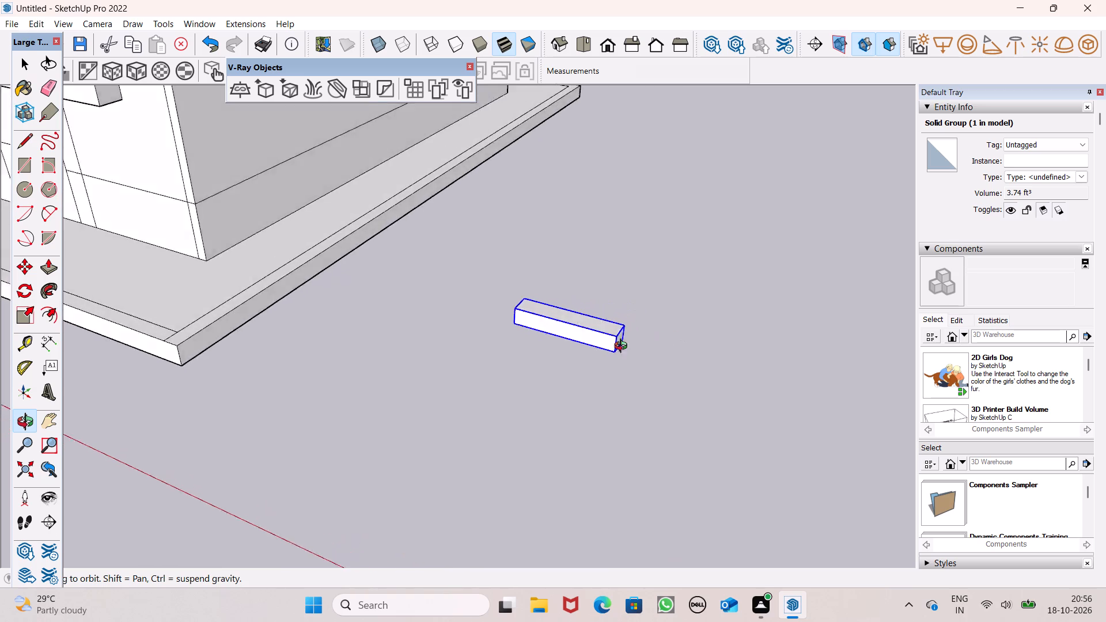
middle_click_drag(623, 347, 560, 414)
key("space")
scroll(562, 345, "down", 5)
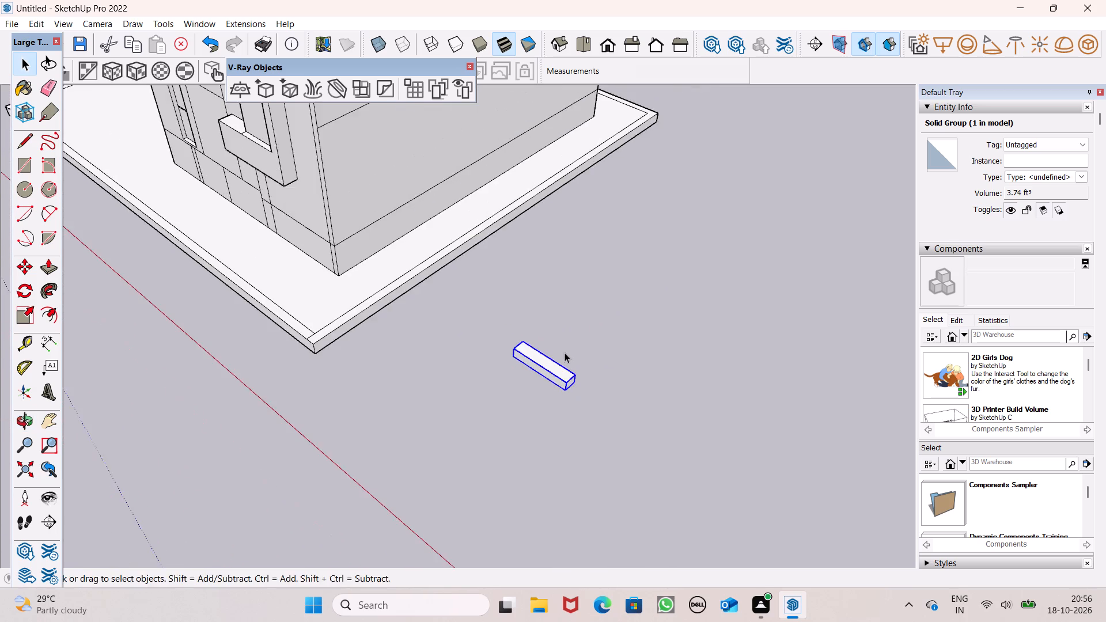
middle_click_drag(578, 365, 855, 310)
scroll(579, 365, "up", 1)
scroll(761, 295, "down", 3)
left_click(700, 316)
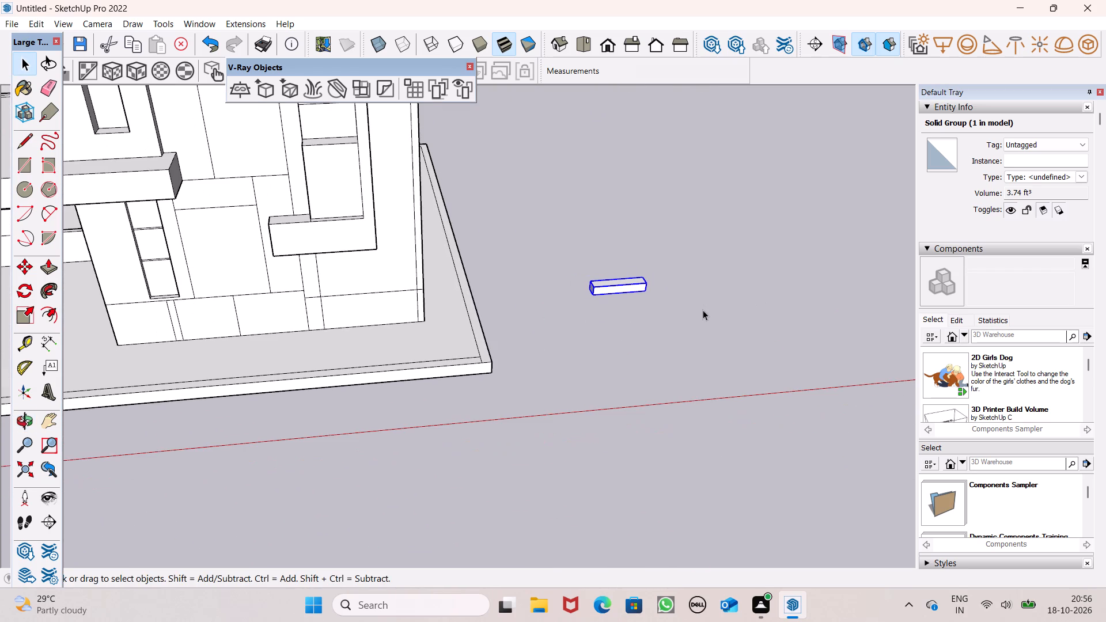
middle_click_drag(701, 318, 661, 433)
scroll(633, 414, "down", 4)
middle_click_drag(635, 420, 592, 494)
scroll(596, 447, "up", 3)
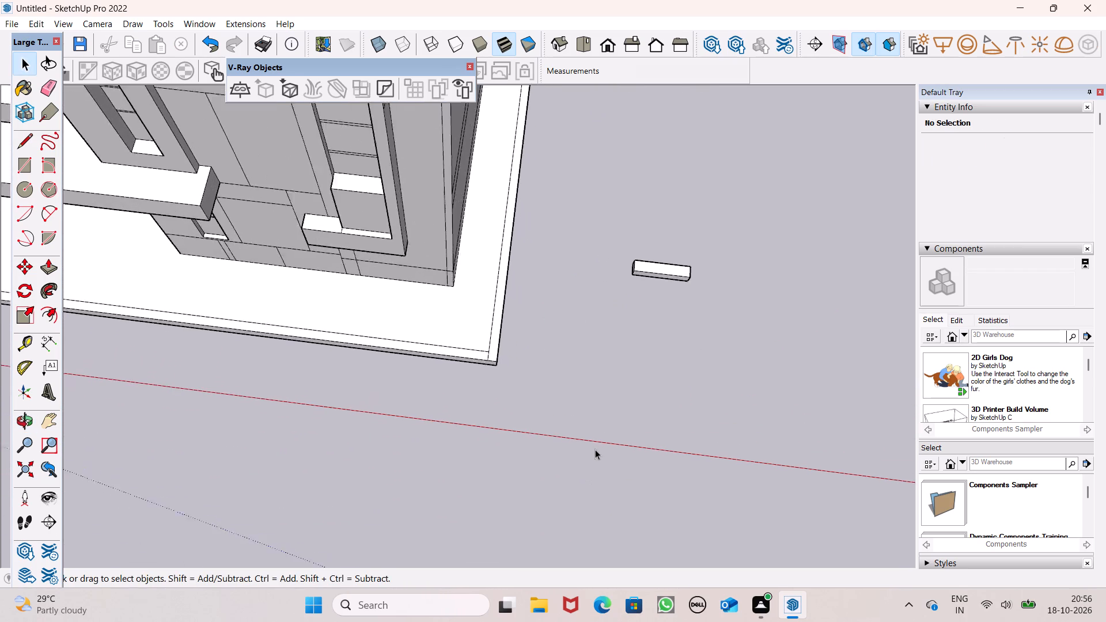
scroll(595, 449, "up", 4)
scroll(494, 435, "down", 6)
Copy the block group with Move from its bottom front corner to its top back corner, forming a second stair tread.
scroll(672, 335, "up", 7)
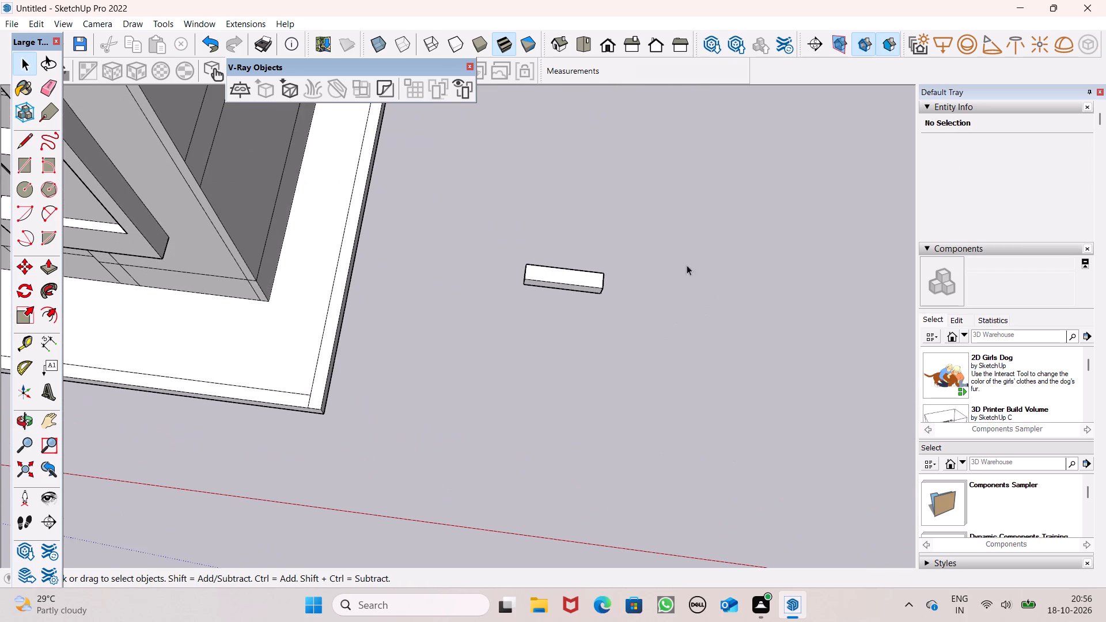
scroll(643, 242, "up", 6)
left_click(511, 302)
scroll(524, 285, "down", 5)
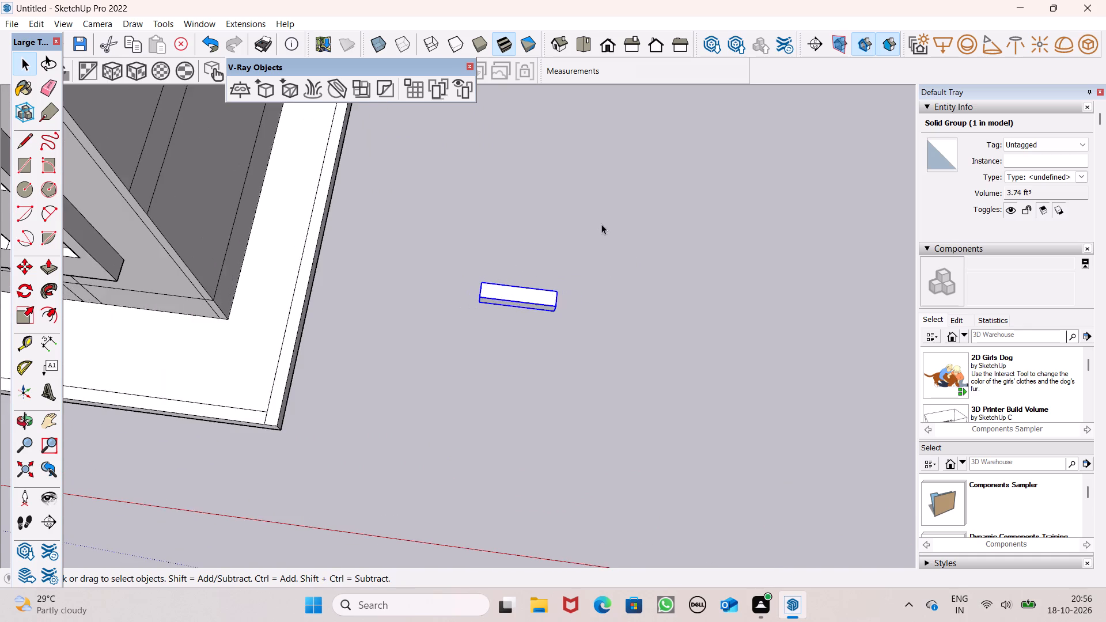
scroll(604, 221, "up", 7)
key("m")
key("Return")
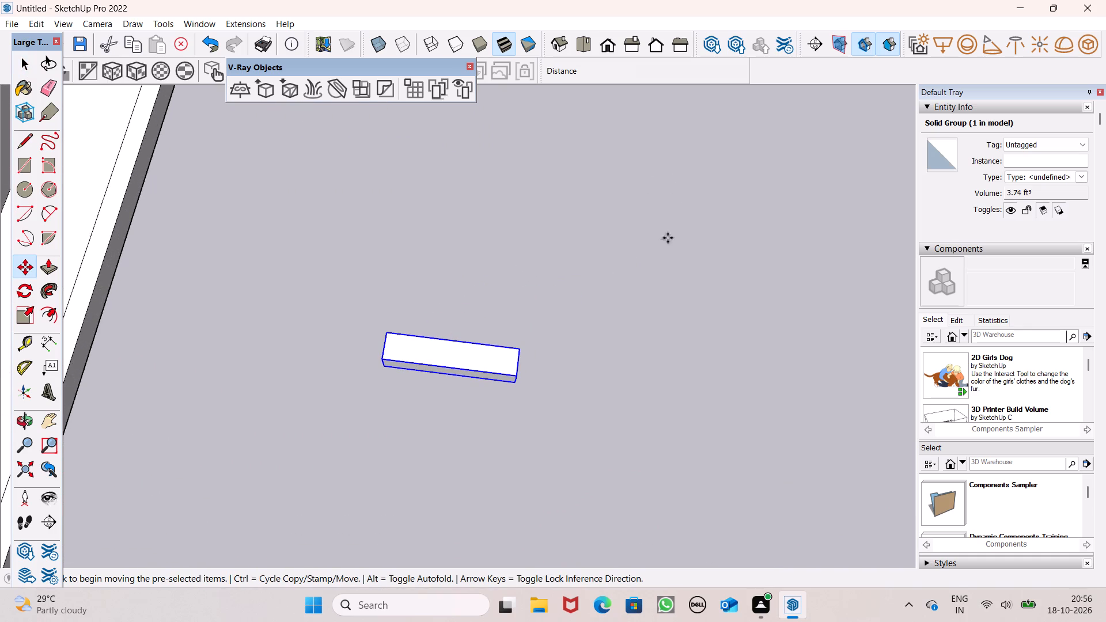
scroll(636, 224, "down", 2)
middle_click_drag(618, 256, 415, 271)
scroll(418, 278, "up", 1)
scroll(521, 443, "up", 5)
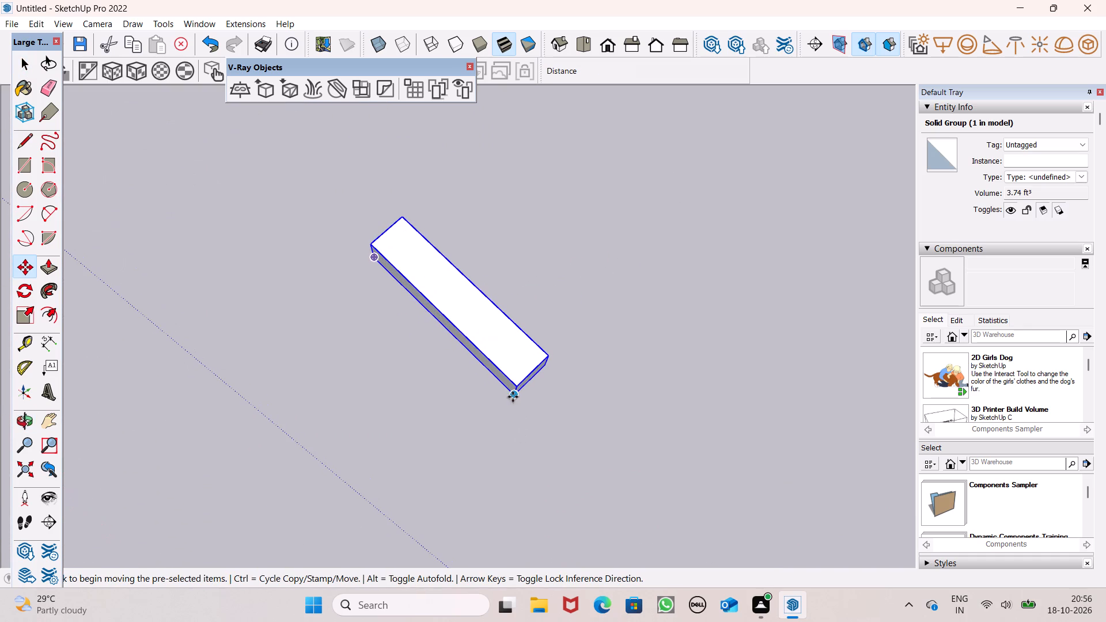
left_click_drag(513, 396, 543, 356)
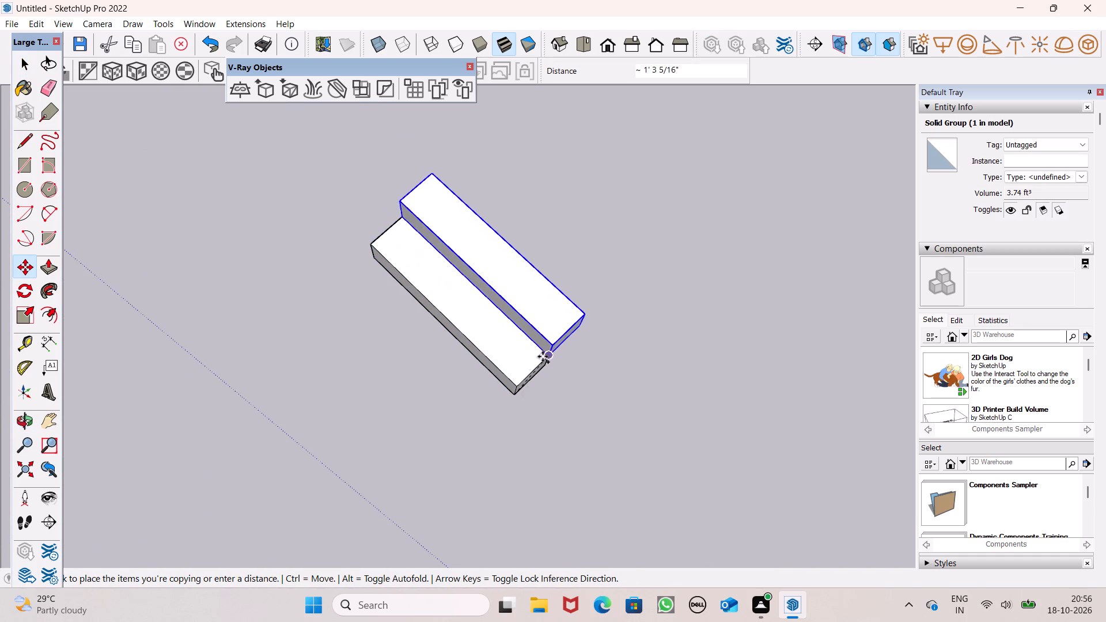
left_click_drag(543, 356, 546, 359)
Add three more copies of the step block, each placed on the top back corner of the previous one, for a five-step stair.
middle_click_drag(569, 367, 389, 44)
scroll(389, 45, "up", 1)
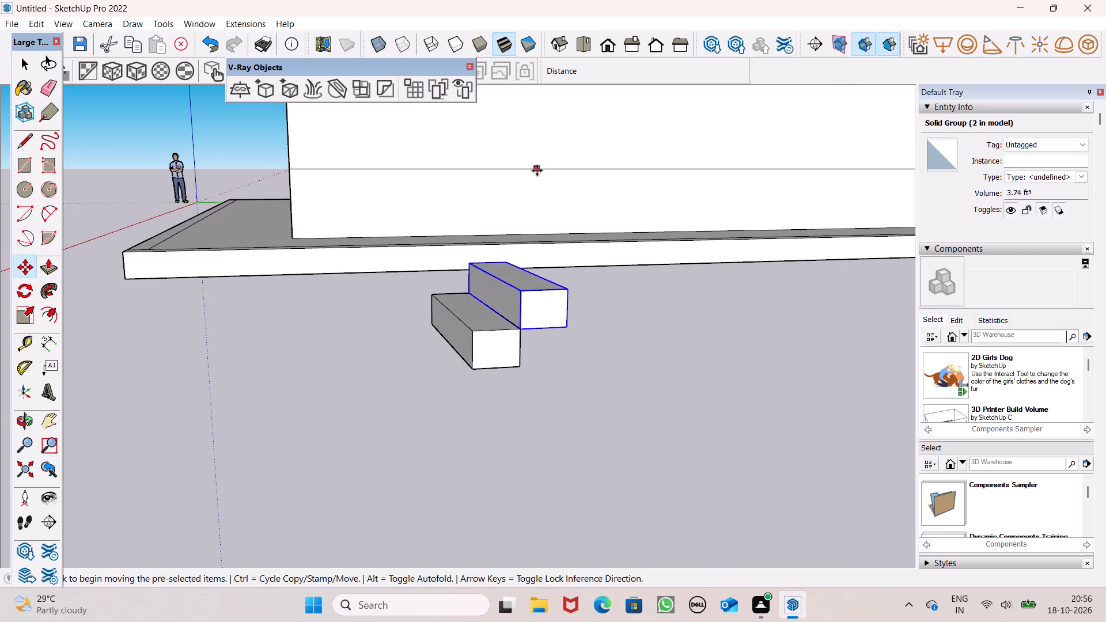
scroll(555, 271, "down", 2)
middle_click_drag(560, 283, 547, 331)
scroll(548, 332, "up", 1)
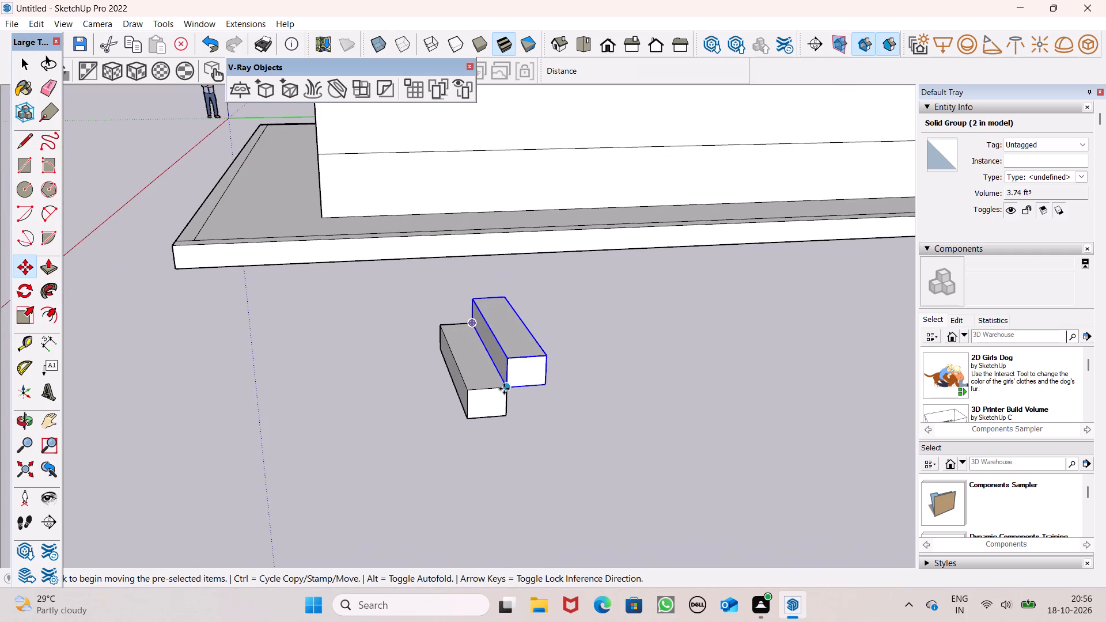
left_click_drag(504, 389, 541, 355)
left_click_drag(544, 358, 563, 336)
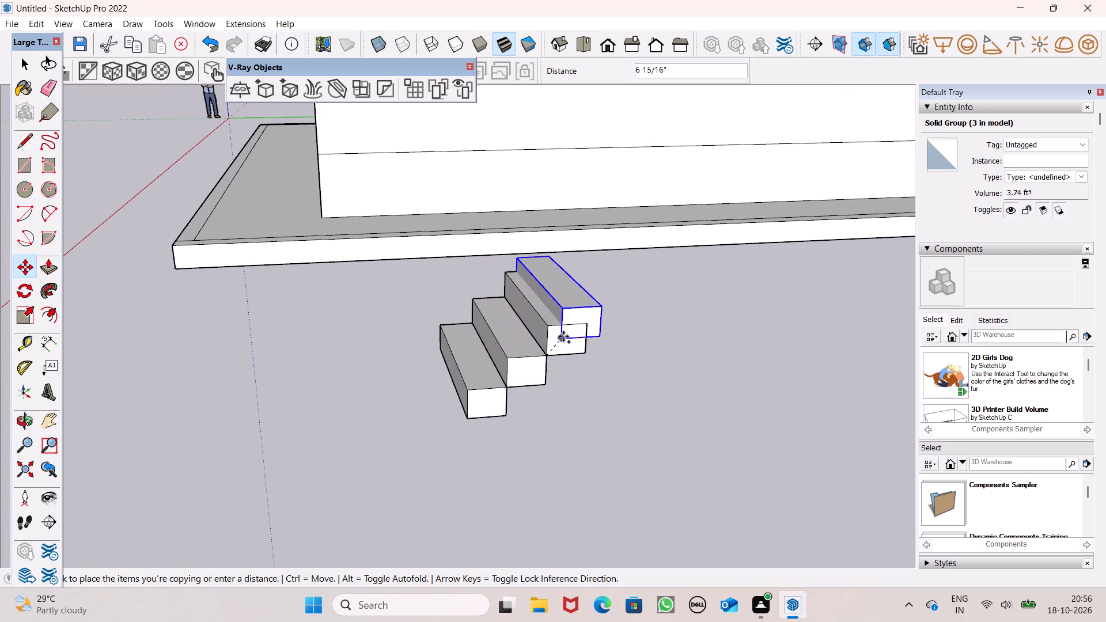
left_click_drag(563, 336, 583, 324)
left_click_drag(585, 329, 604, 315)
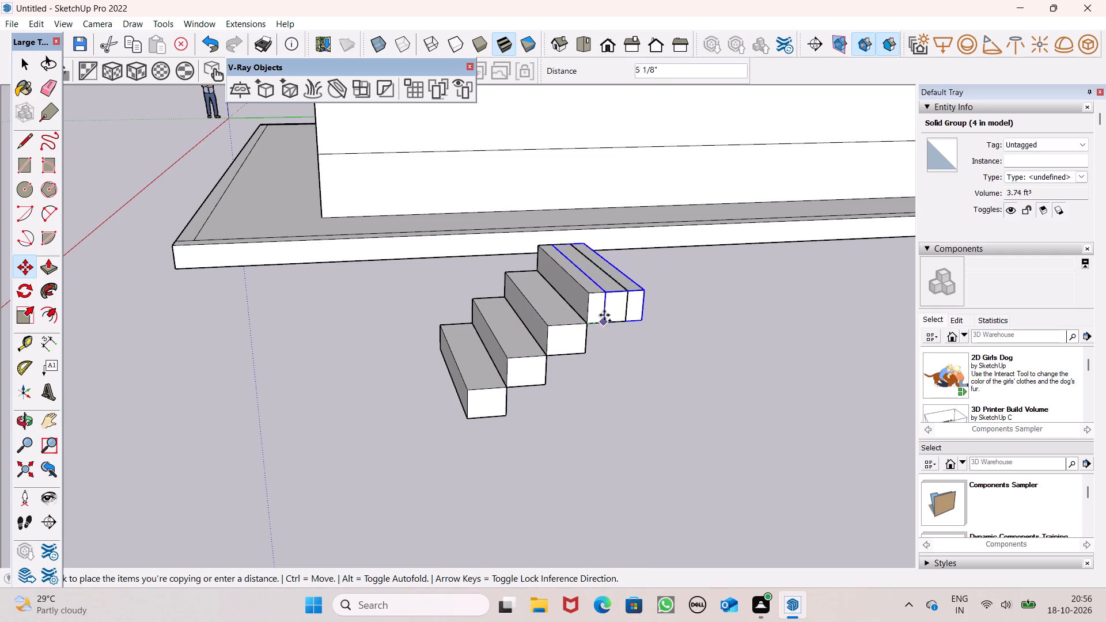
left_click_drag(604, 315, 626, 296)
key("space")
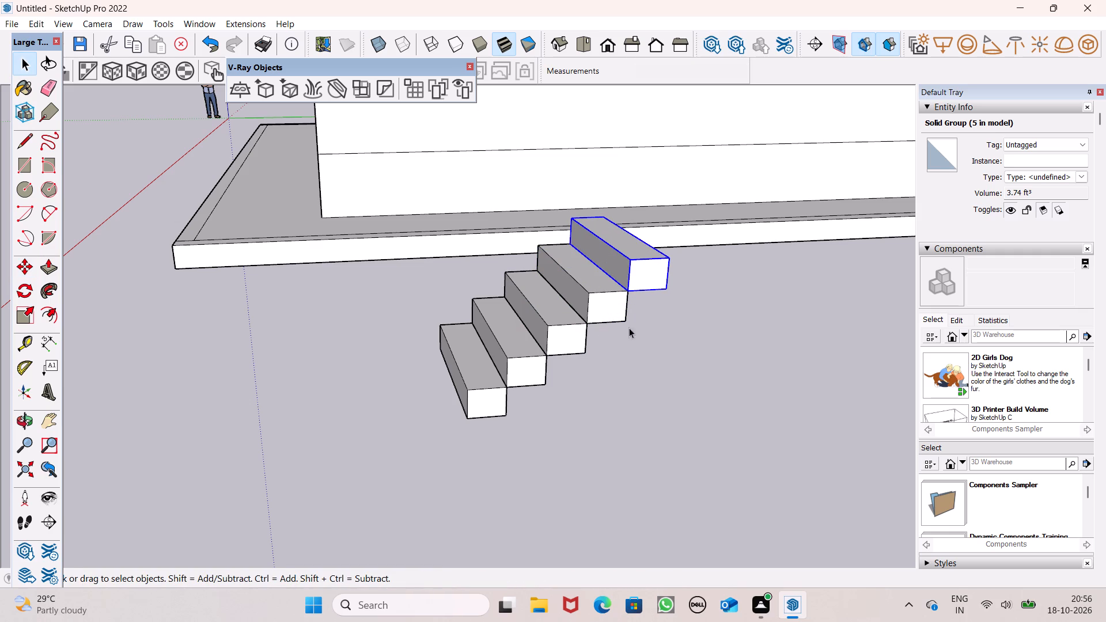
left_click(635, 335)
Select all five step blocks and combine them into one staircase group.
scroll(611, 313, "down", 4)
middle_click_drag(610, 316, 551, 369)
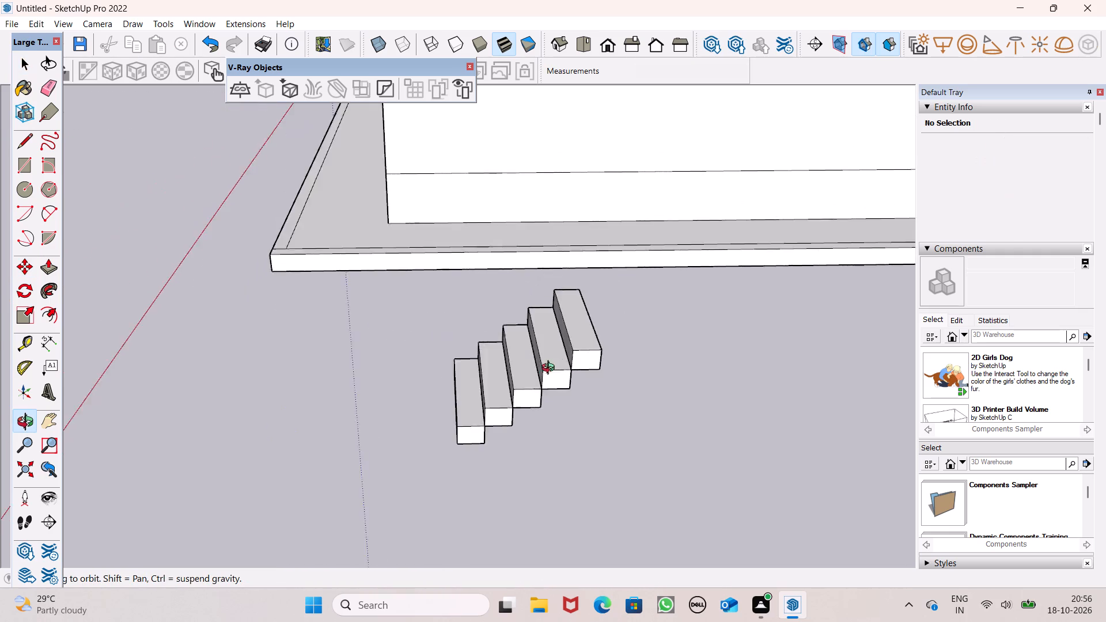
middle_click_drag(551, 369, 904, 332)
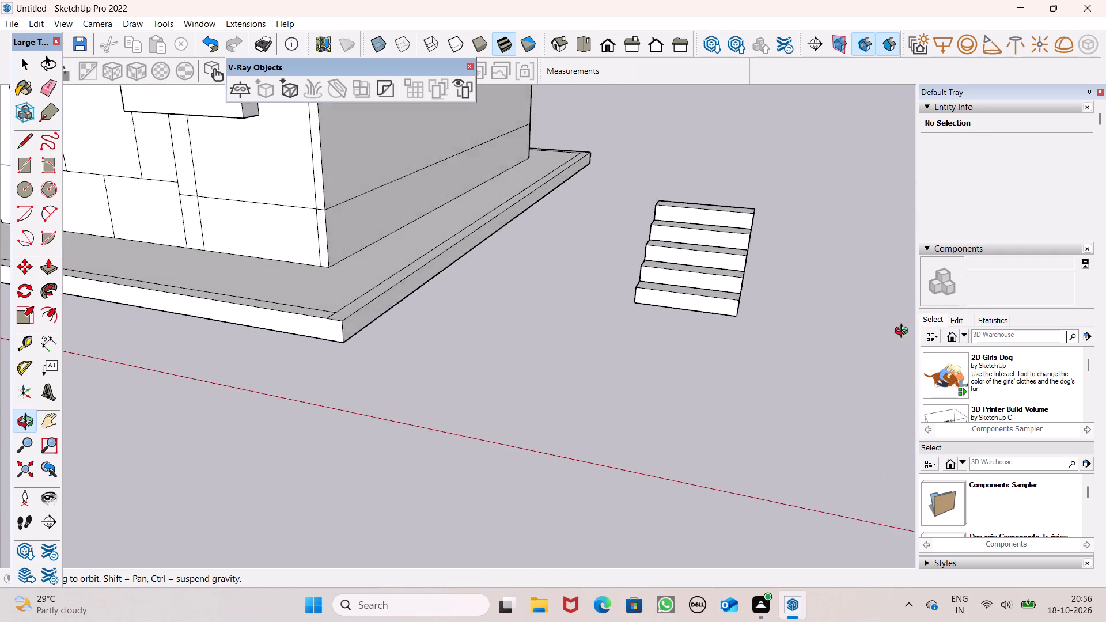
middle_click_drag(904, 332, 578, 350)
left_click(570, 337)
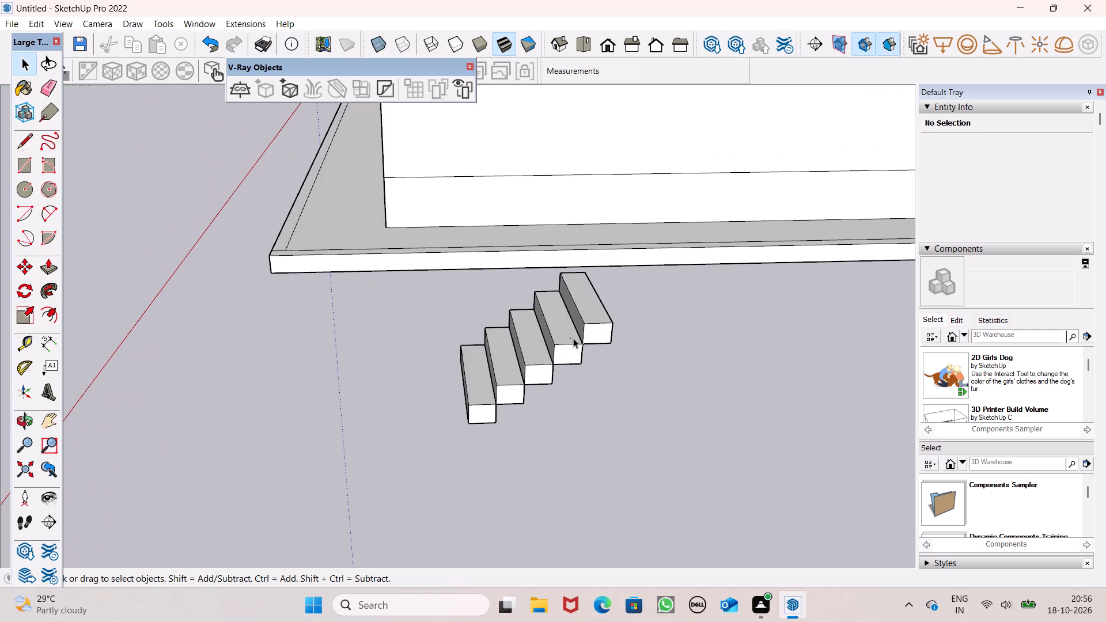
left_click(586, 325, "ctrl")
left_click(544, 362, "ctrl")
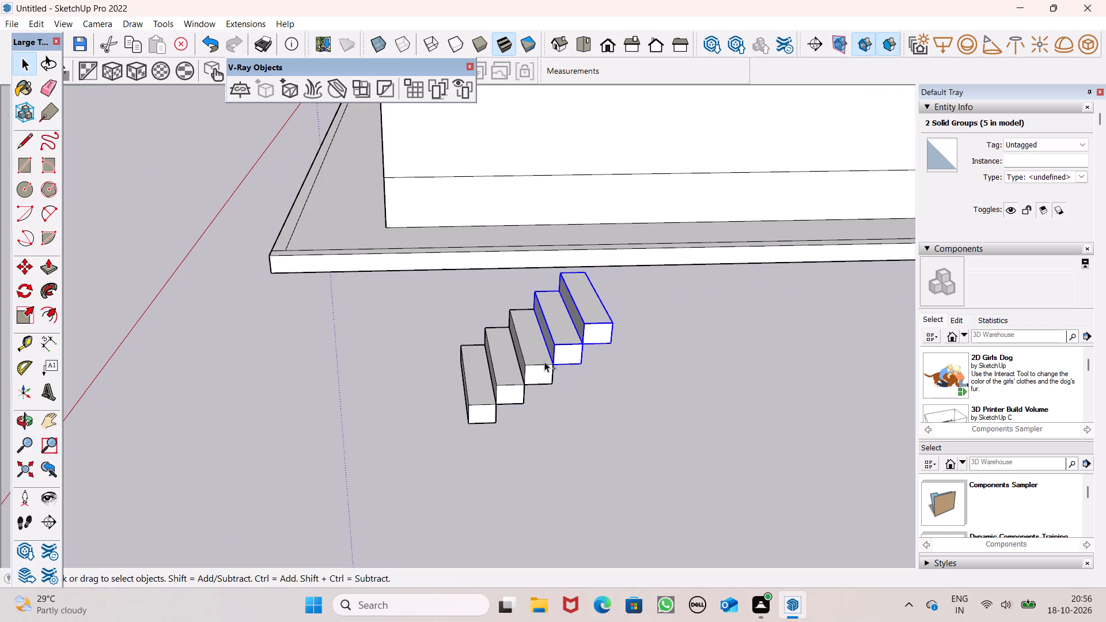
left_click(510, 380, "ctrl")
left_click(488, 403, "ctrl")
right_click(490, 395, "ctrl")
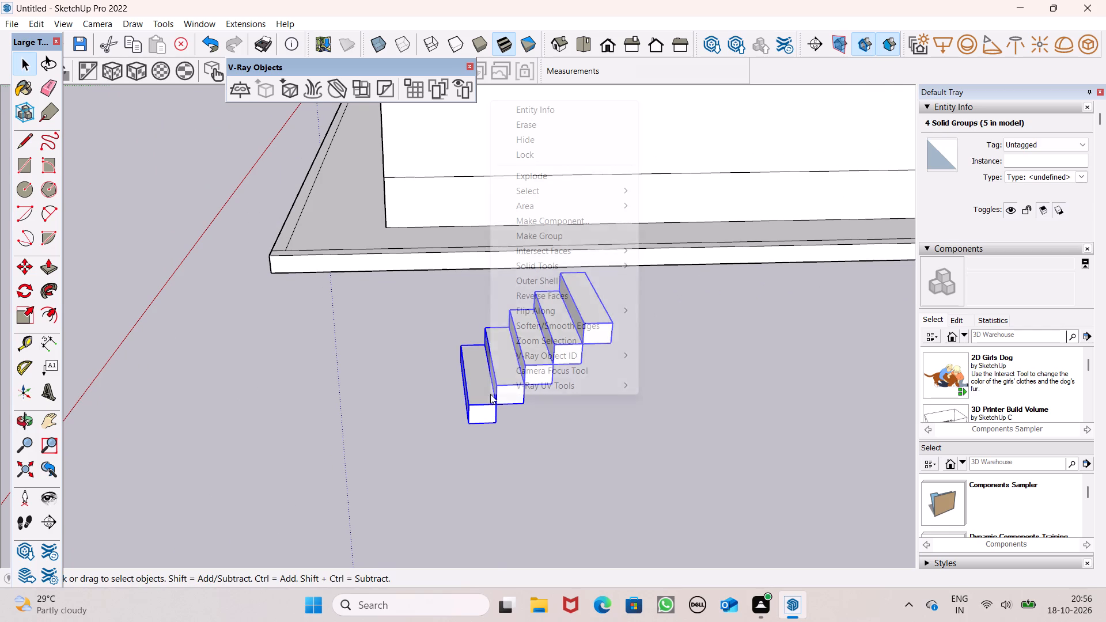
left_click(552, 237, "ctrl")
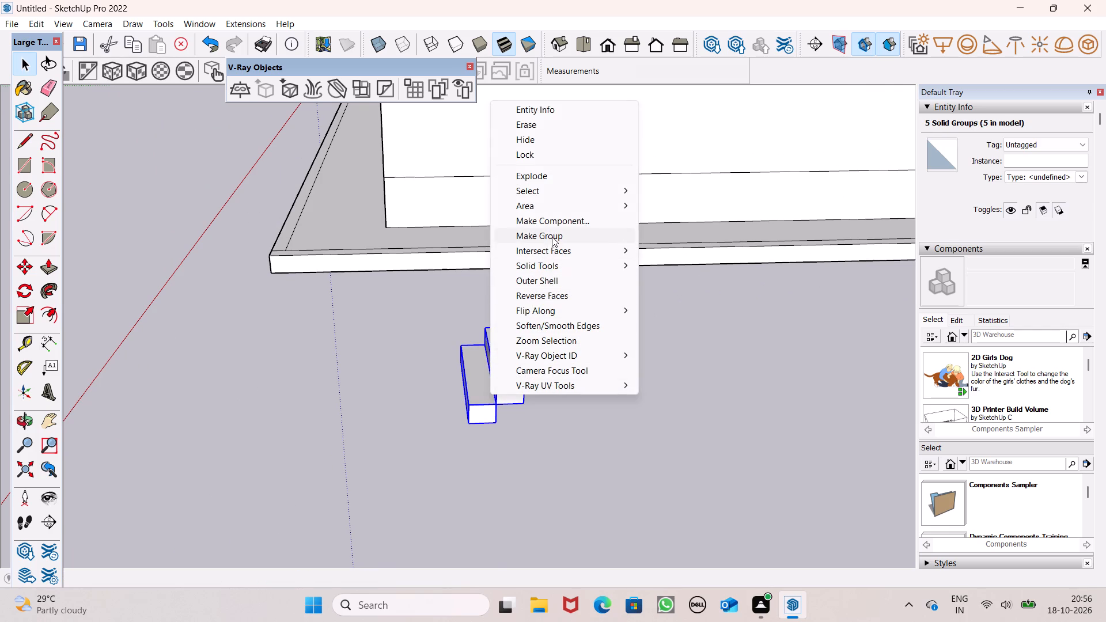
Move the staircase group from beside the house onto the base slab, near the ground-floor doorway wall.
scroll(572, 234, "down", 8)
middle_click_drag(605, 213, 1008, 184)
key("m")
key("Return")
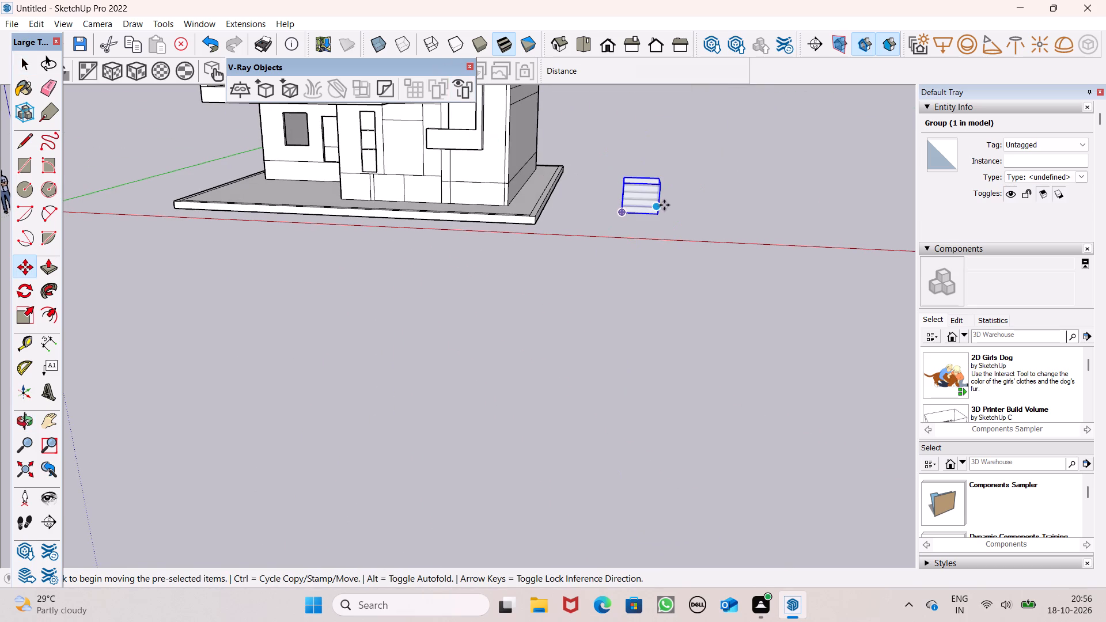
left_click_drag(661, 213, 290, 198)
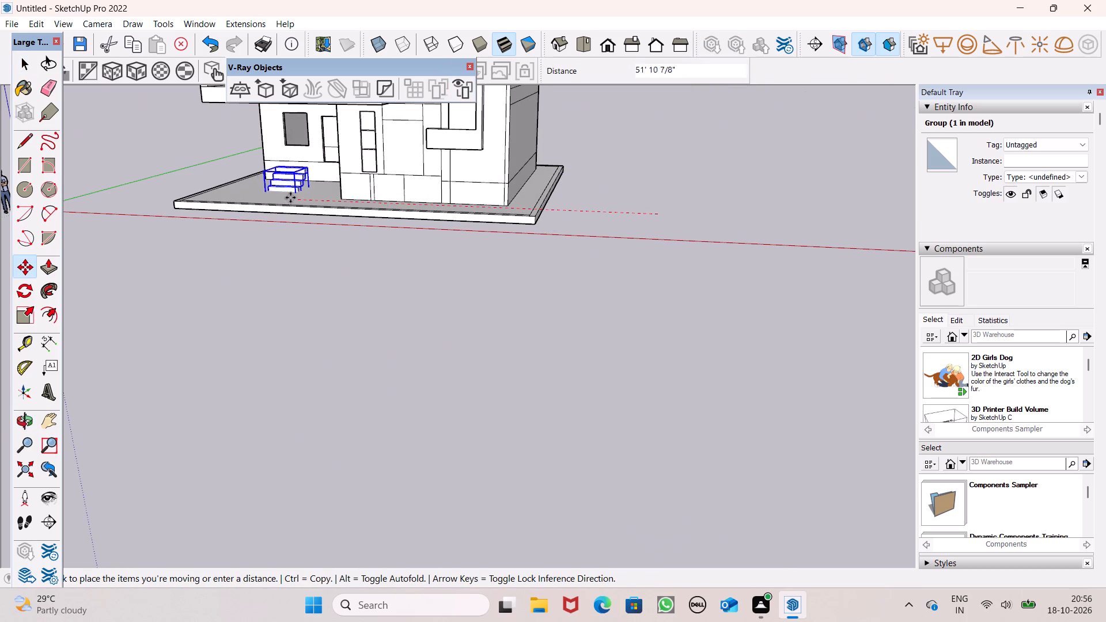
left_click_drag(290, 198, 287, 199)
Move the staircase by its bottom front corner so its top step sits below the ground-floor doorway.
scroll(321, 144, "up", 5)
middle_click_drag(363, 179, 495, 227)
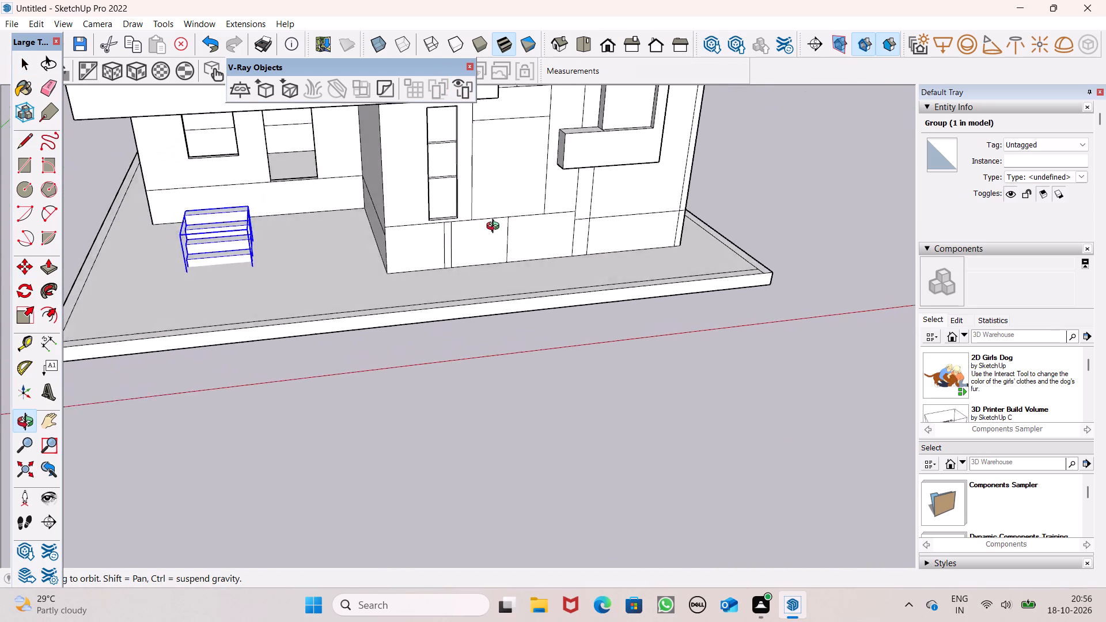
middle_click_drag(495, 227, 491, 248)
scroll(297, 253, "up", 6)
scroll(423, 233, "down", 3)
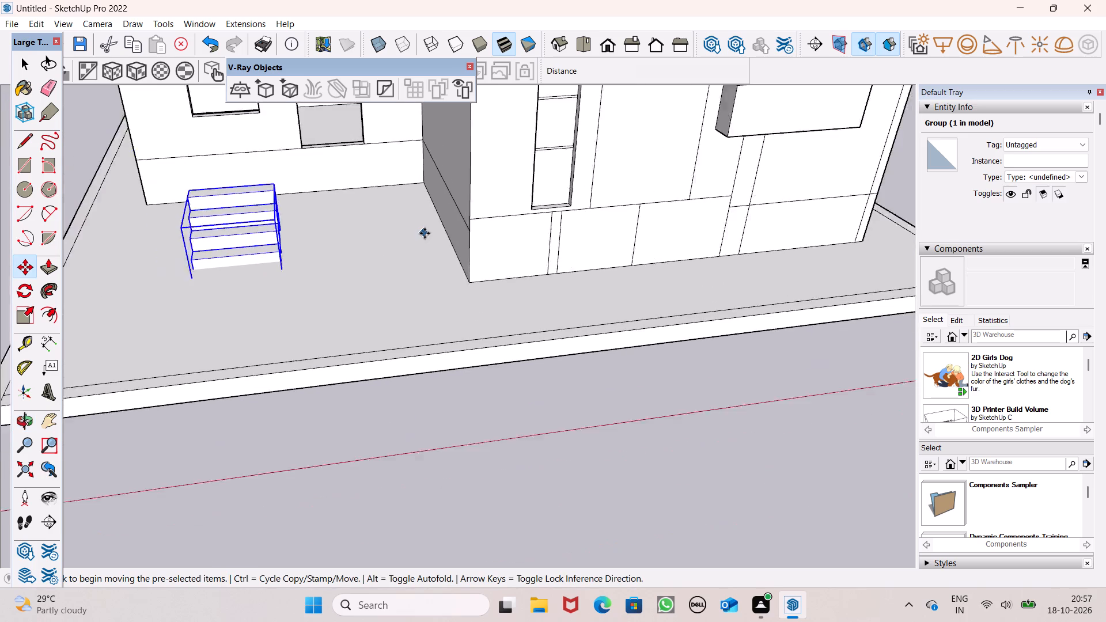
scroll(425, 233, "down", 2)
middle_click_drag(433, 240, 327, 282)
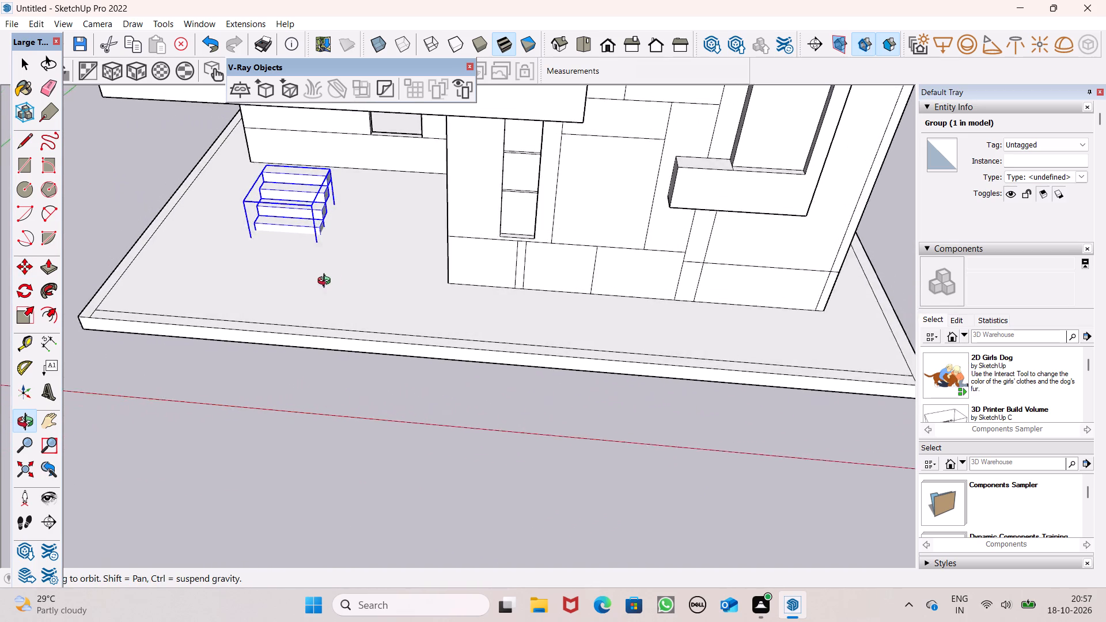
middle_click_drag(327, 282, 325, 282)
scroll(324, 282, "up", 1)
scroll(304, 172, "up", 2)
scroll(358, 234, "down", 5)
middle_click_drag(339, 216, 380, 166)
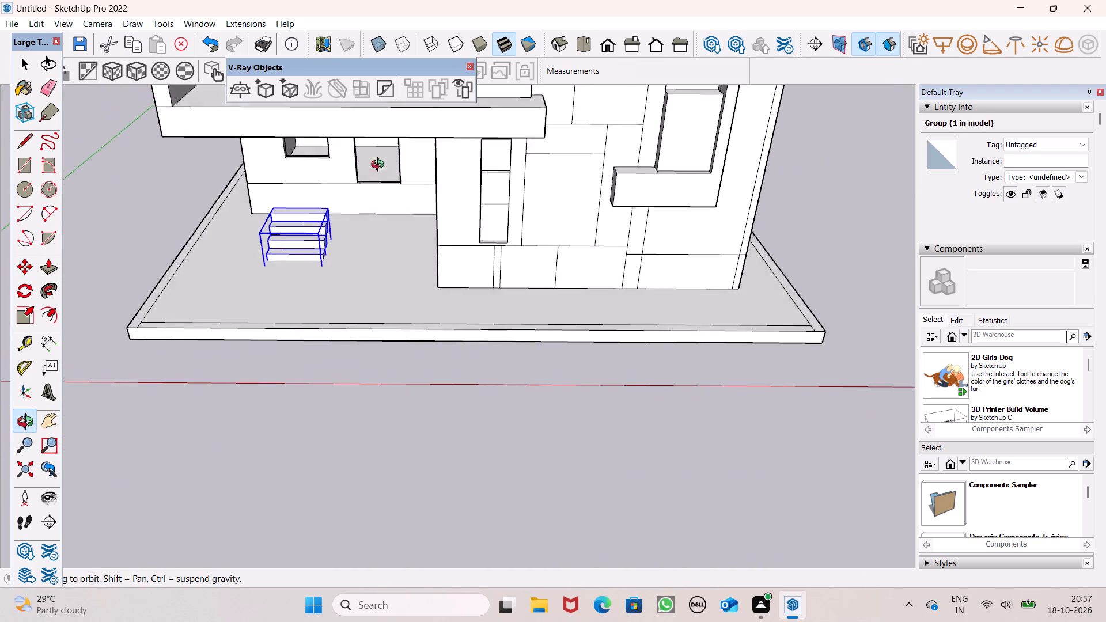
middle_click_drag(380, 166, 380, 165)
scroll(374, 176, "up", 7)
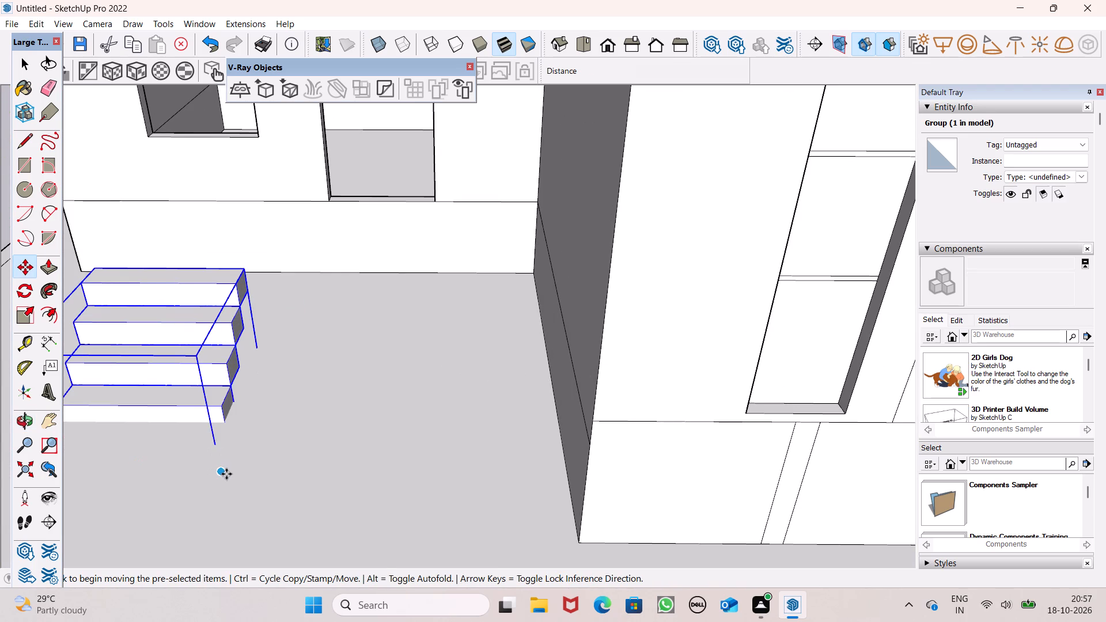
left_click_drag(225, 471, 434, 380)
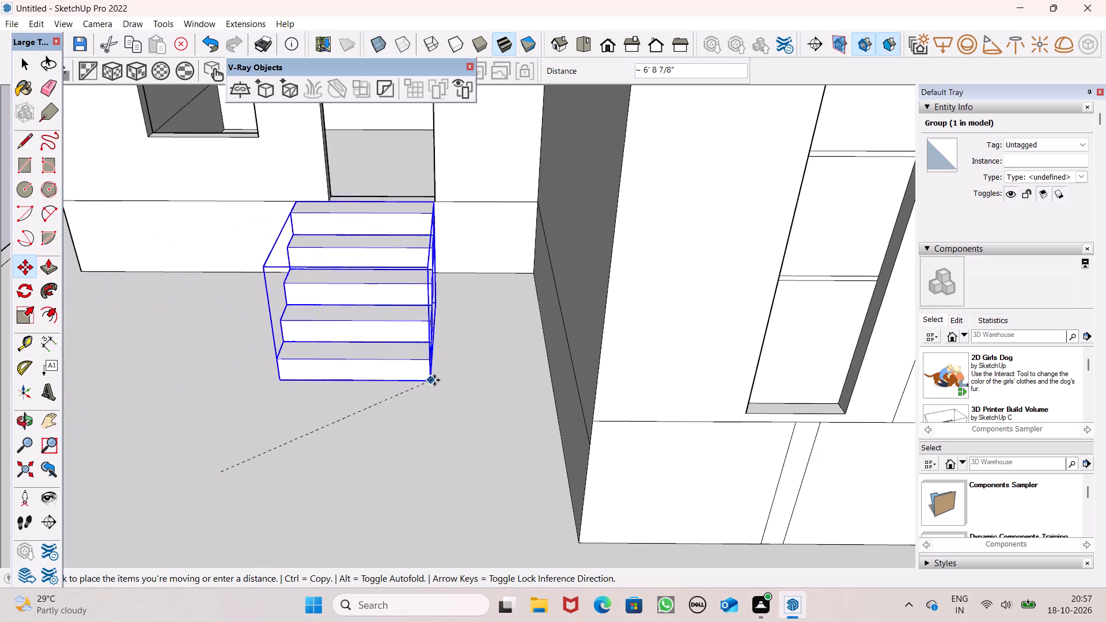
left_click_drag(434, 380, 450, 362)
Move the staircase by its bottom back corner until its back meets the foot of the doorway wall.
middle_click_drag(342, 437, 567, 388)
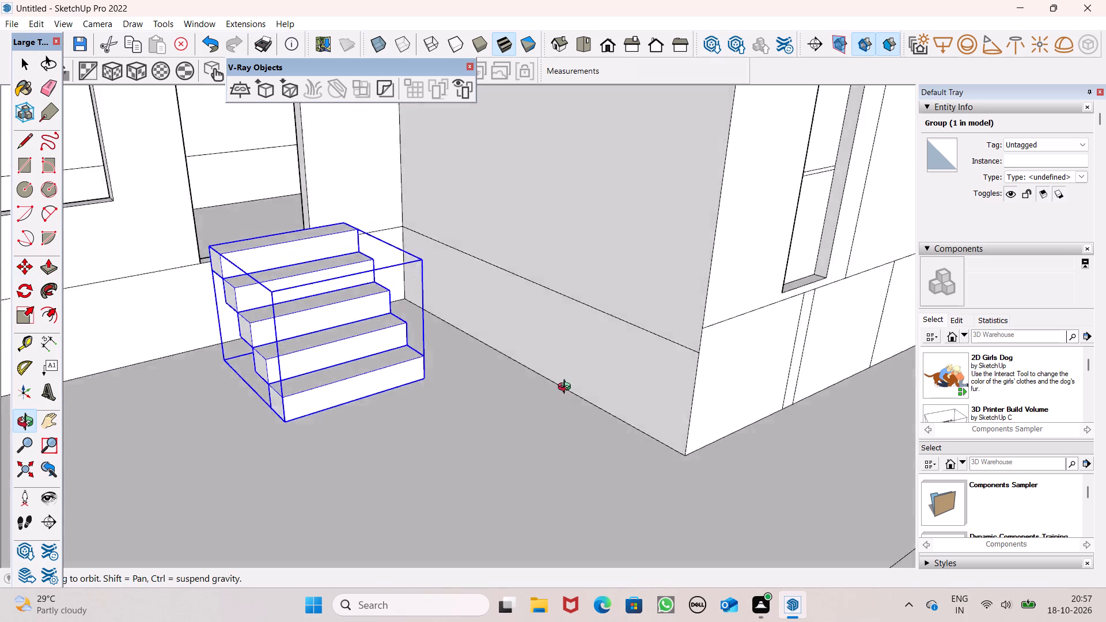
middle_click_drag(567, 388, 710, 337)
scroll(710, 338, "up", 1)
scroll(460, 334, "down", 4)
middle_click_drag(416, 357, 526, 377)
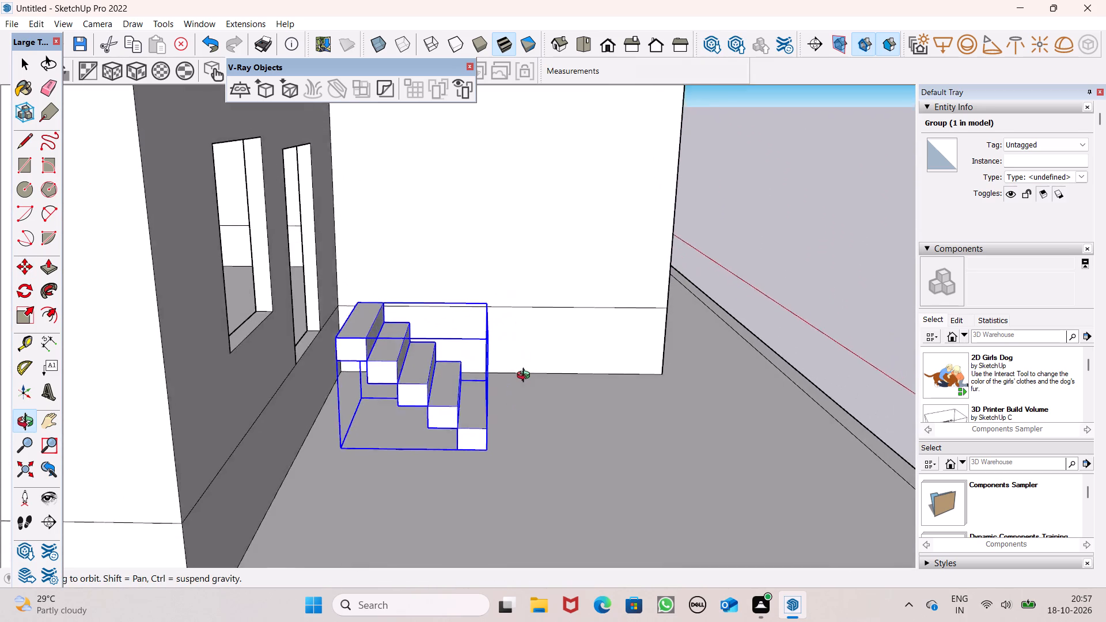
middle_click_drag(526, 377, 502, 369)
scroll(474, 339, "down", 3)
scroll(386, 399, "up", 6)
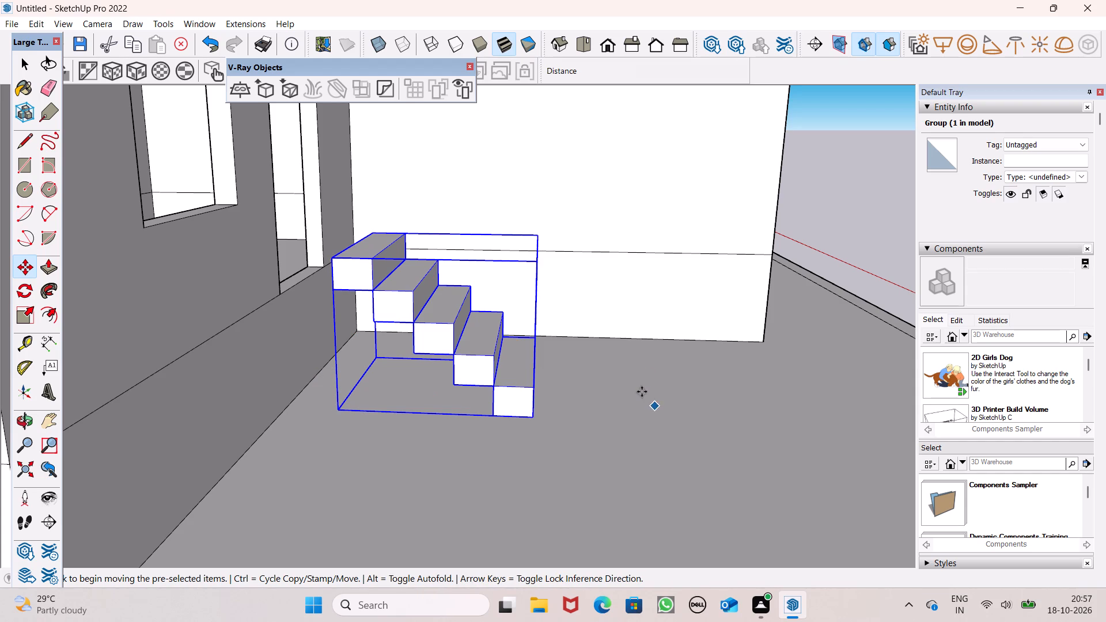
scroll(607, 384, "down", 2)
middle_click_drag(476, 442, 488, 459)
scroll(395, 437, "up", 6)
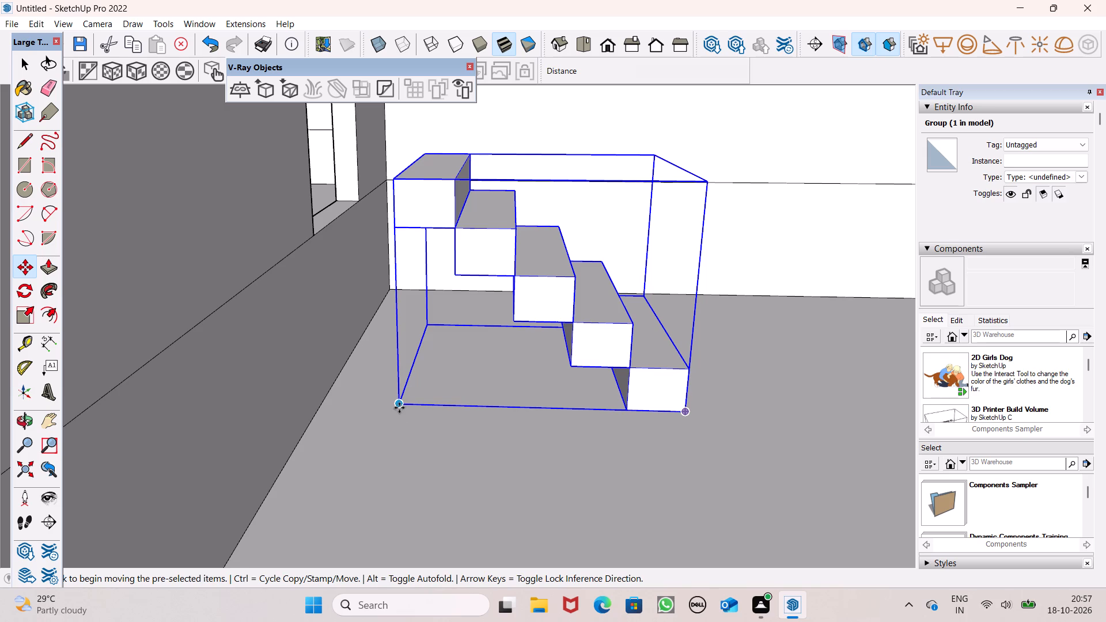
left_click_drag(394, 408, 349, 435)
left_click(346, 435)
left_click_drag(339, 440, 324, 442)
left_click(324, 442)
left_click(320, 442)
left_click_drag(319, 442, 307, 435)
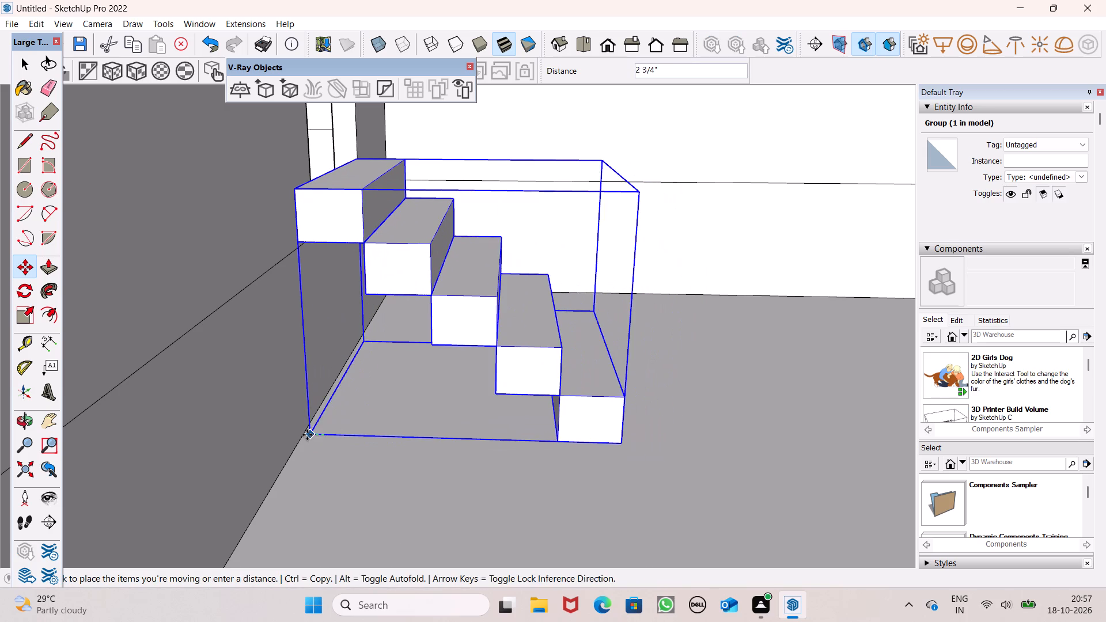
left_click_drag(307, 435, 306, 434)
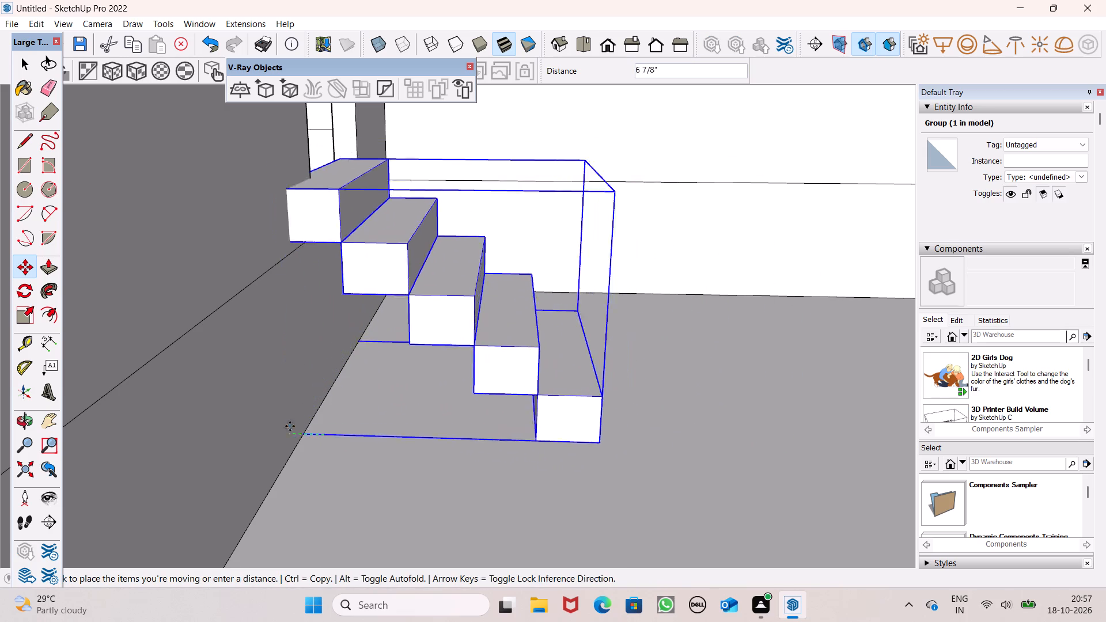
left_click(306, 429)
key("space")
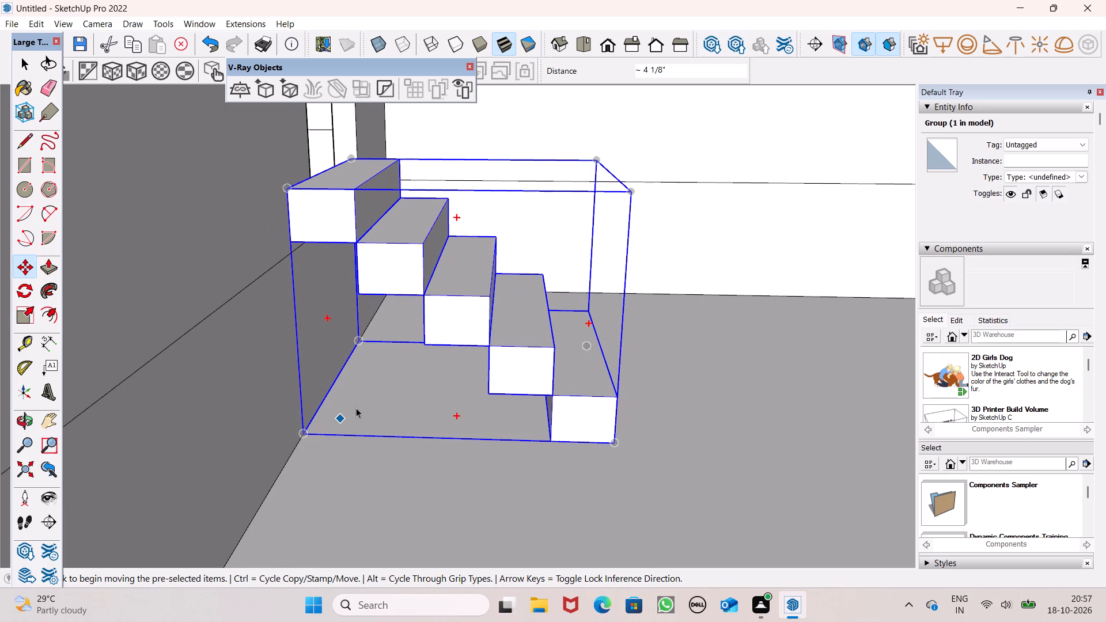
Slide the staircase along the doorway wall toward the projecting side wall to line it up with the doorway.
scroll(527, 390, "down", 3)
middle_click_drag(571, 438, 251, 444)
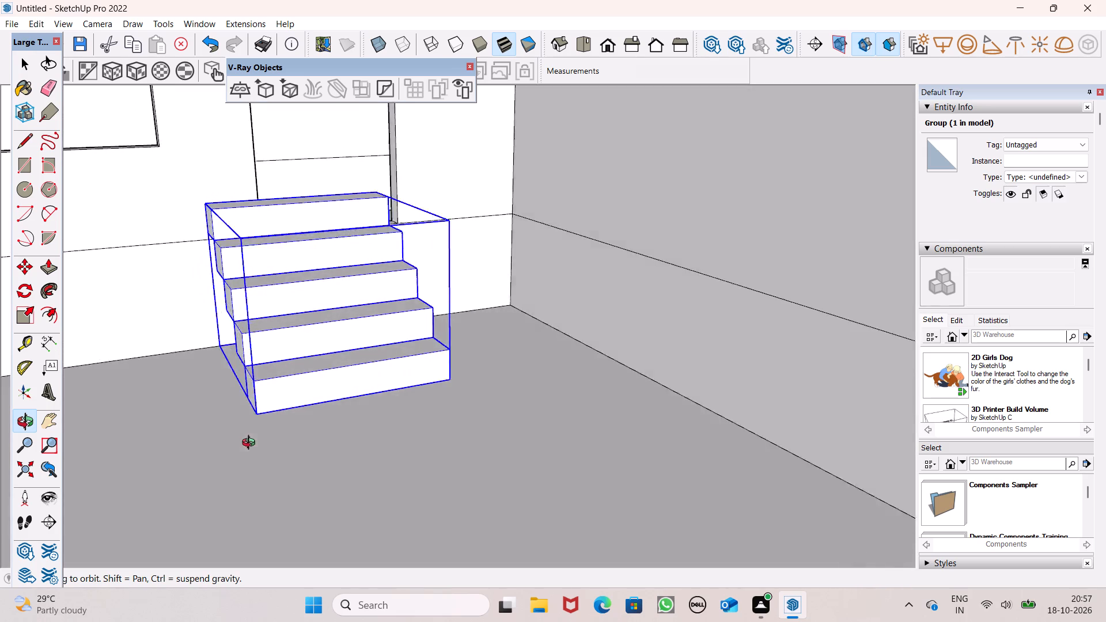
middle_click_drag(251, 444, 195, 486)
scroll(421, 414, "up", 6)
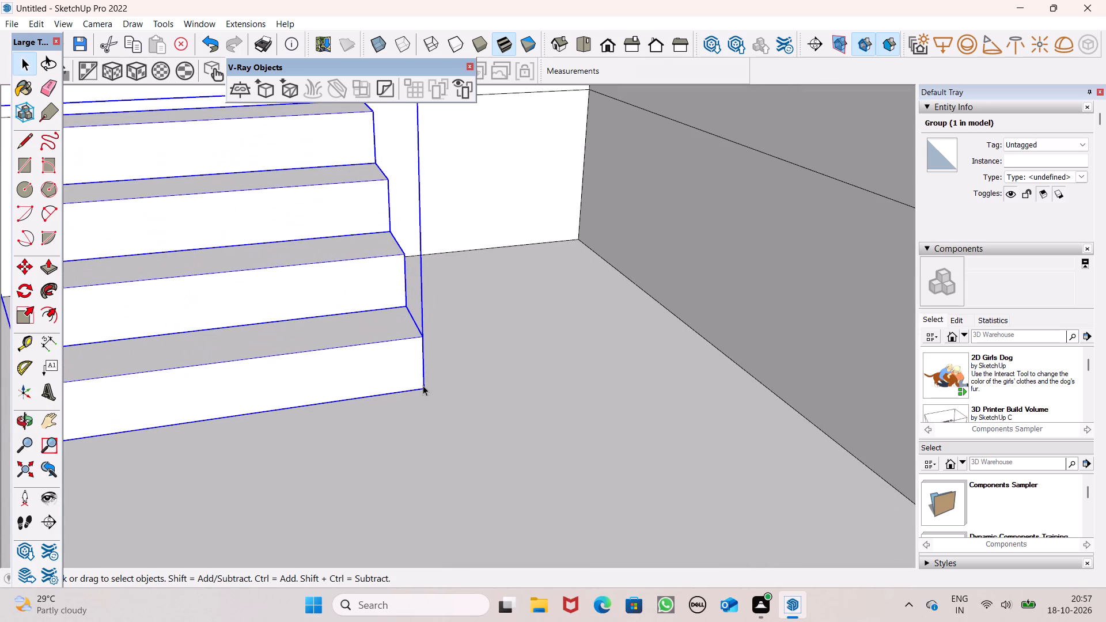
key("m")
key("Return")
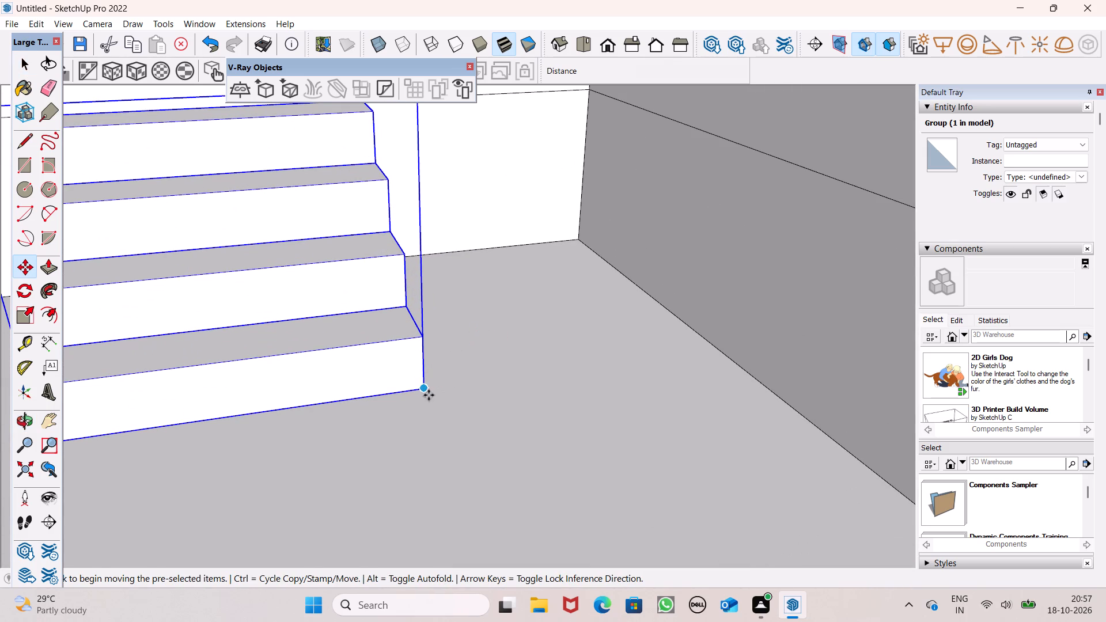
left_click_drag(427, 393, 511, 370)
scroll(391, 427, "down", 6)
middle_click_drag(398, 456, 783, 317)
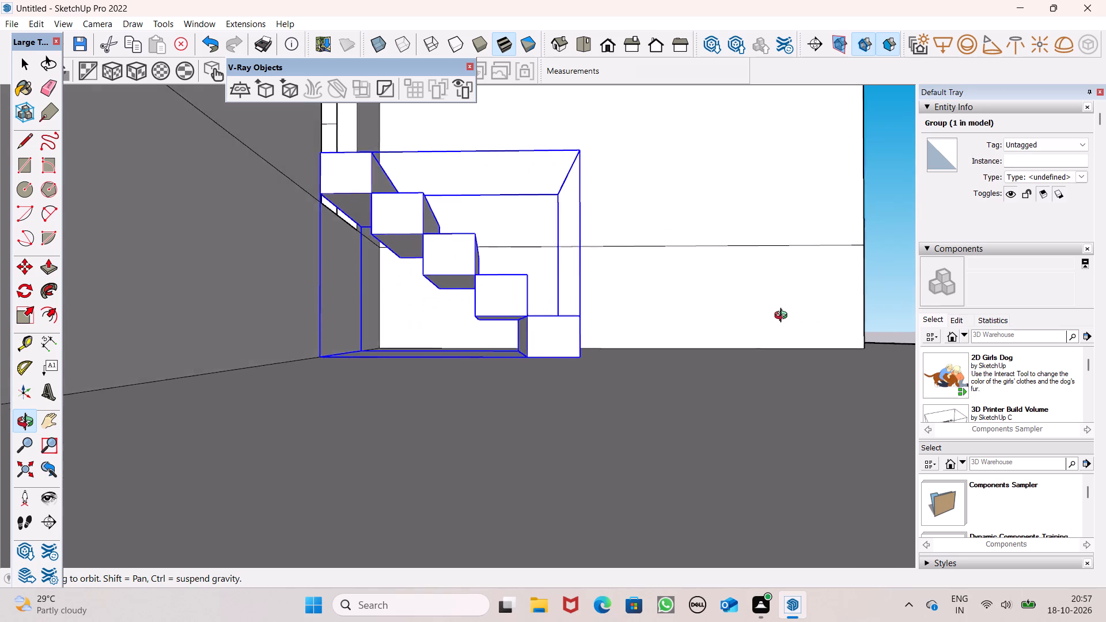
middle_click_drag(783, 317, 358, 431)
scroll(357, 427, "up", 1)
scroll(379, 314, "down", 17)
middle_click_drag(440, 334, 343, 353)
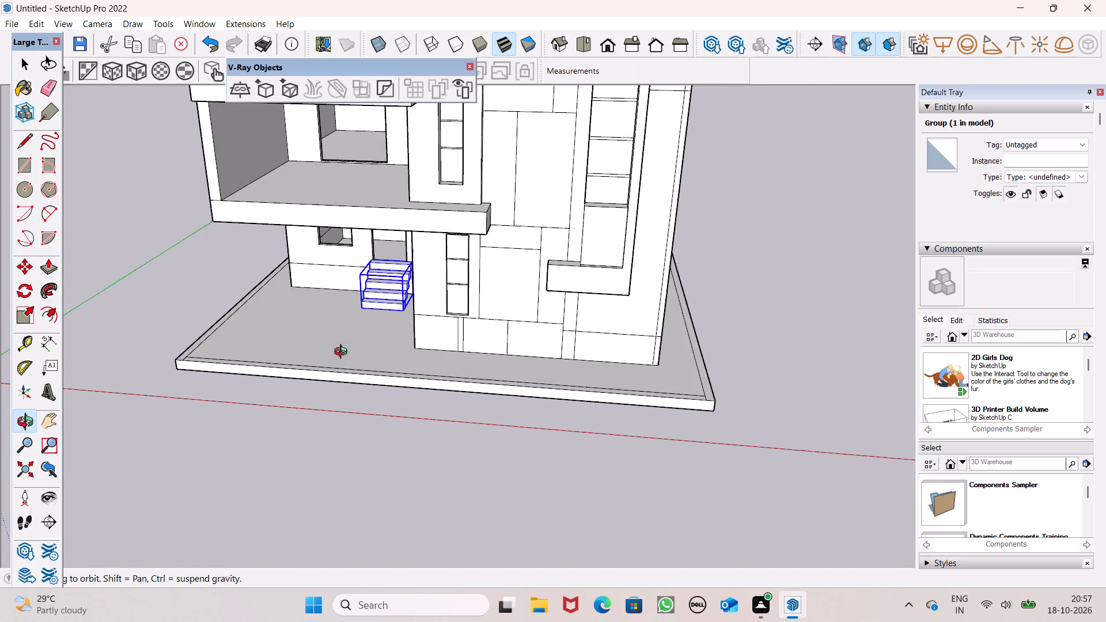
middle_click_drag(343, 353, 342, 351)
Move the staircase group off the base slab to the open ground beside the house and deselect it.
left_click_drag(402, 312, 897, 409)
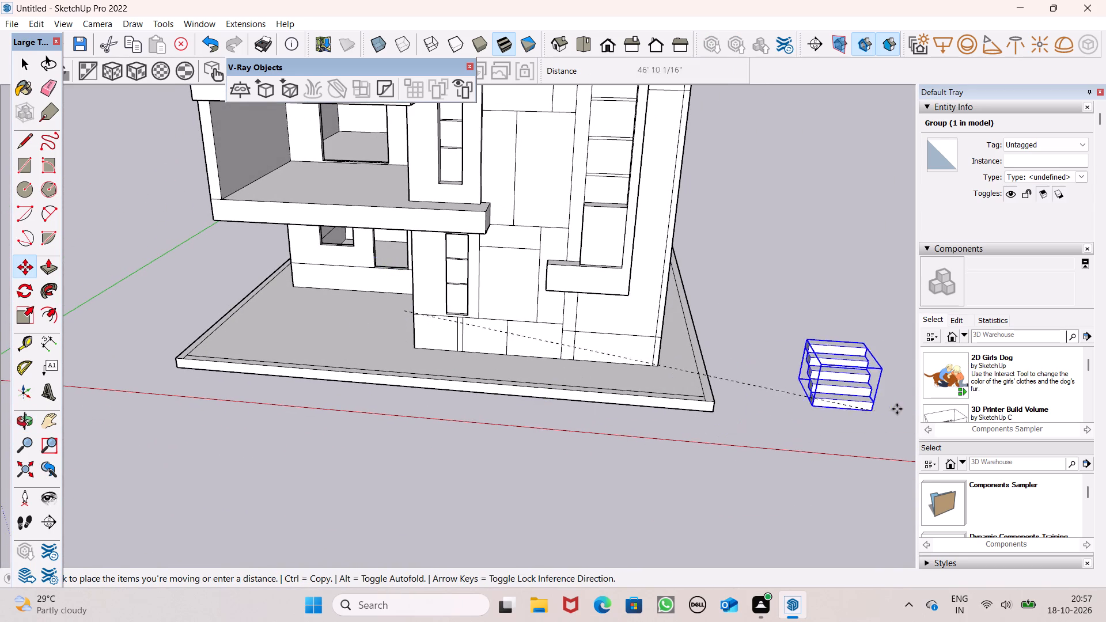
left_click_drag(897, 409, 895, 408)
key("space")
scroll(139, 384, "down", 6)
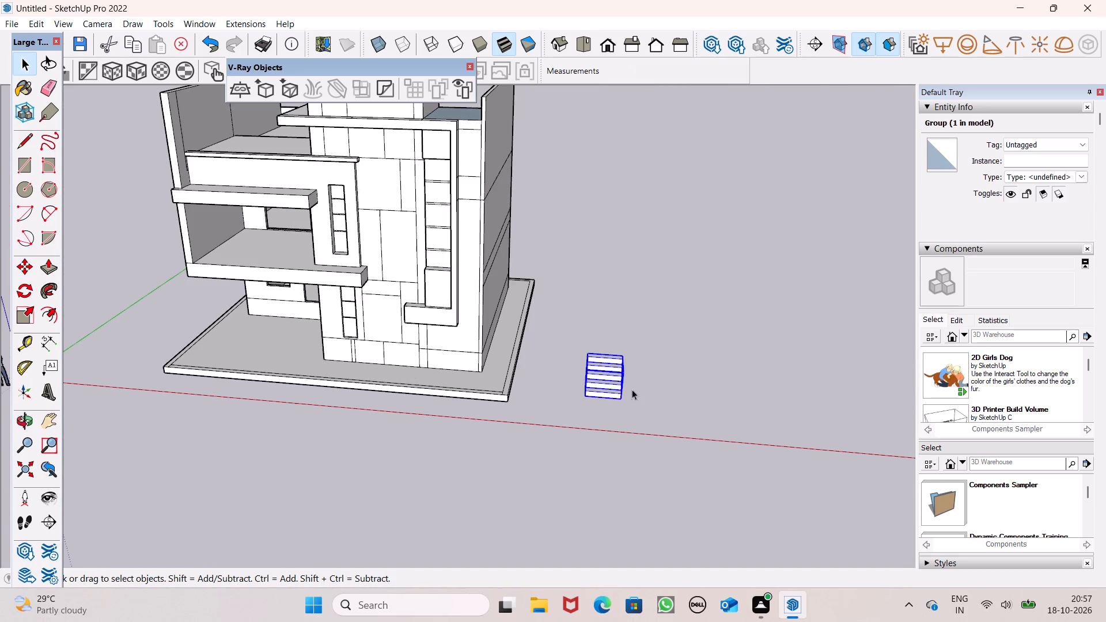
left_click(646, 388)
Explode the staircase group into its separate step blocks.
scroll(641, 390, "up", 8)
scroll(472, 426, "up", 6)
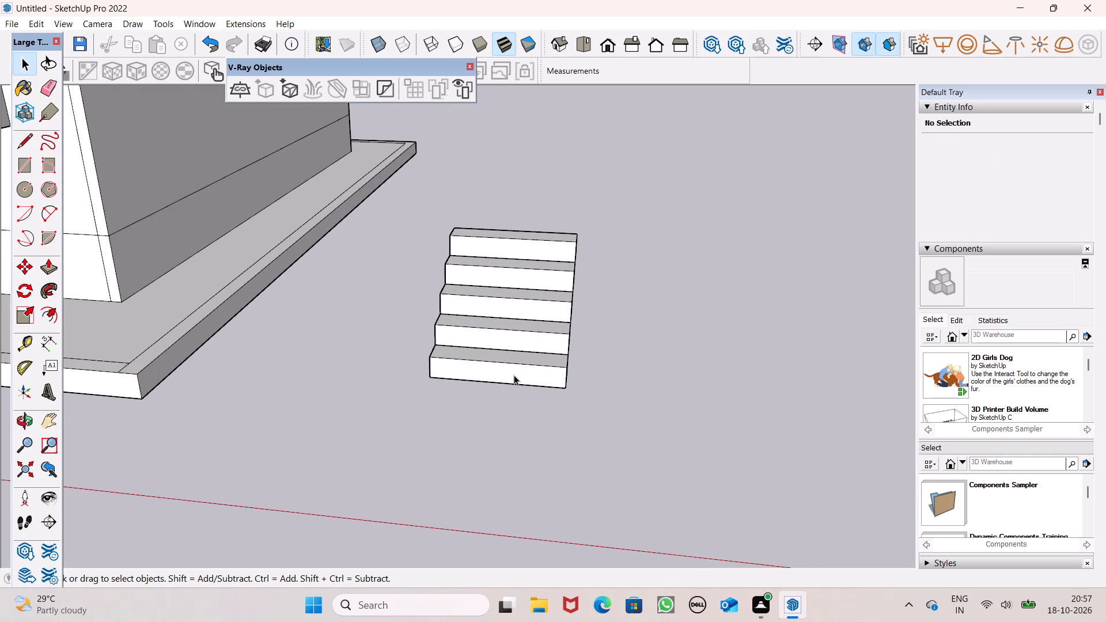
left_click(514, 375)
right_click(517, 371)
left_click(598, 169)
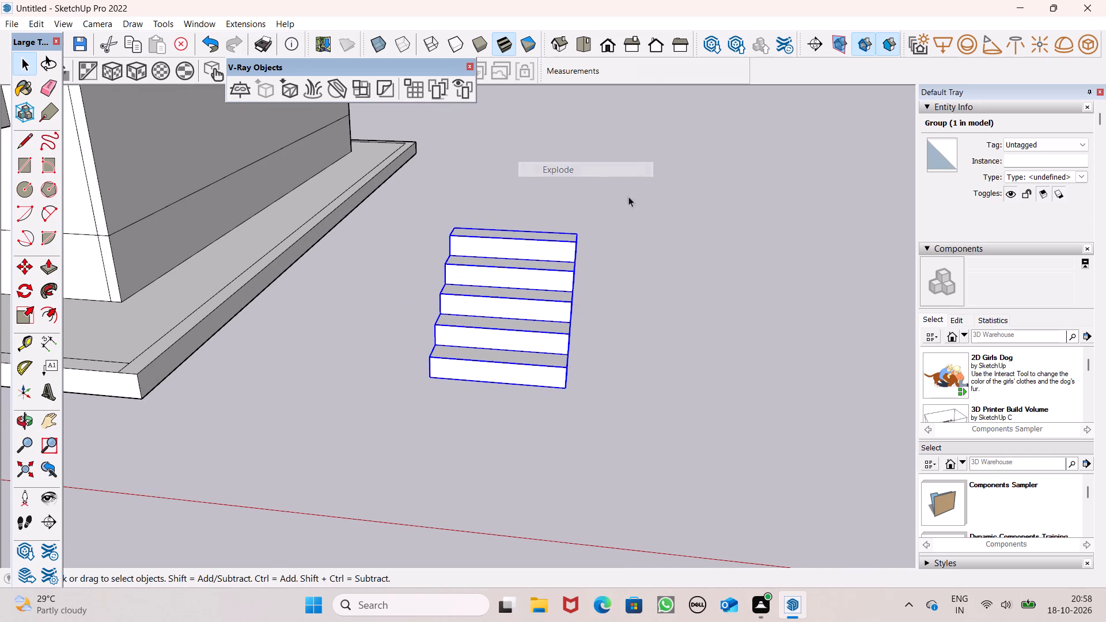
left_click(661, 210)
Move the topmost step block off the staircase to the open ground away from it.
scroll(658, 213, "down", 3)
middle_click_drag(653, 322, 327, 378)
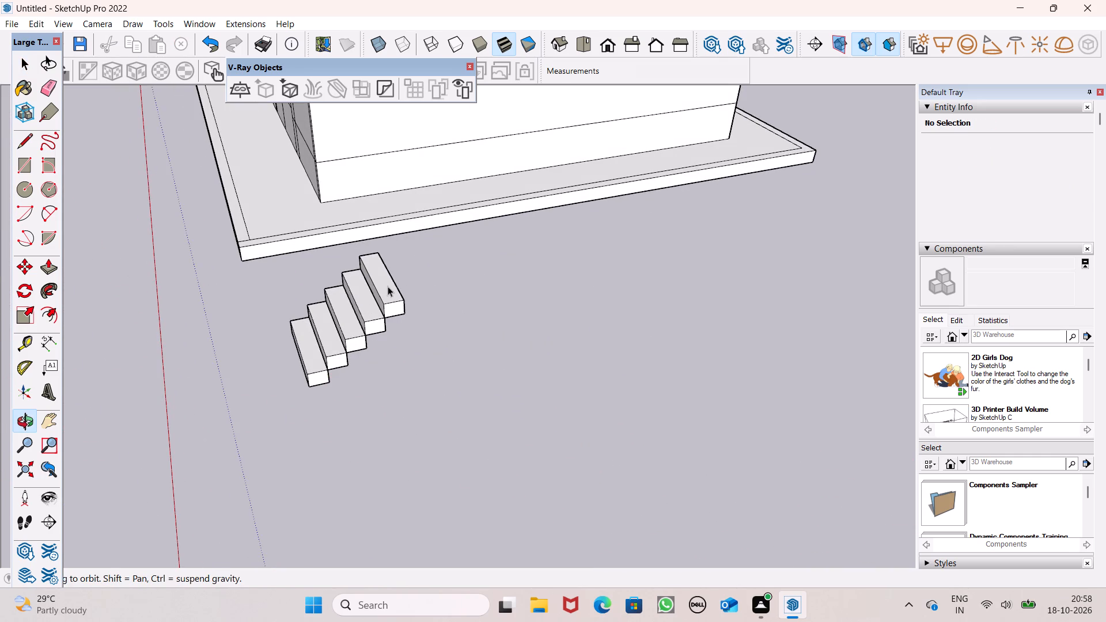
left_click(388, 286)
key("m")
key("Return")
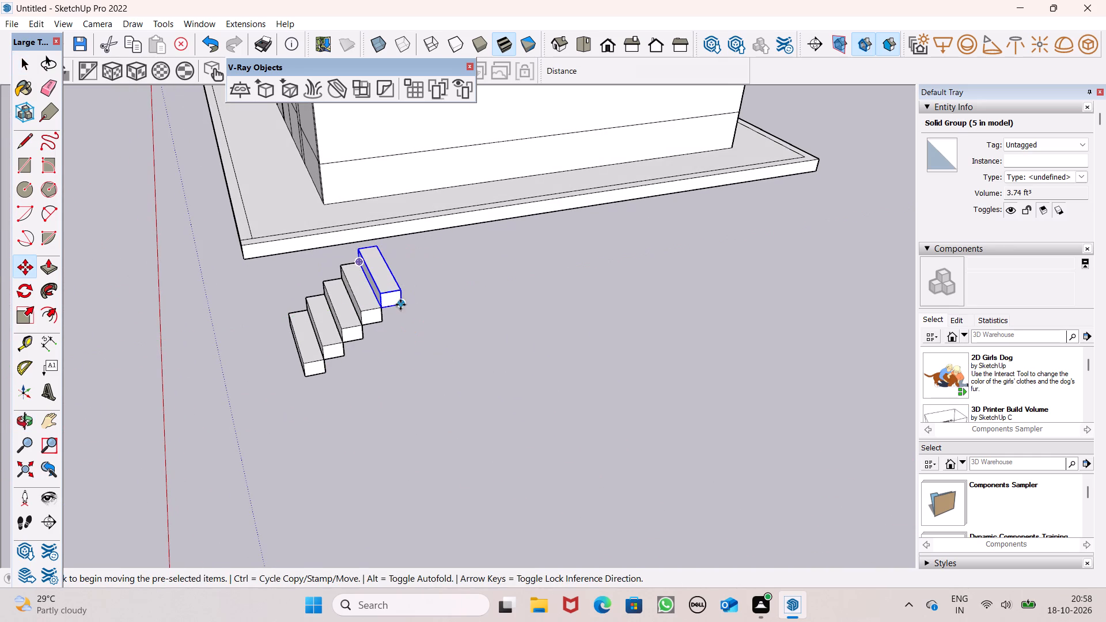
left_click_drag(400, 303, 686, 428)
key("space")
key("space")
scroll(406, 347, "down", 2)
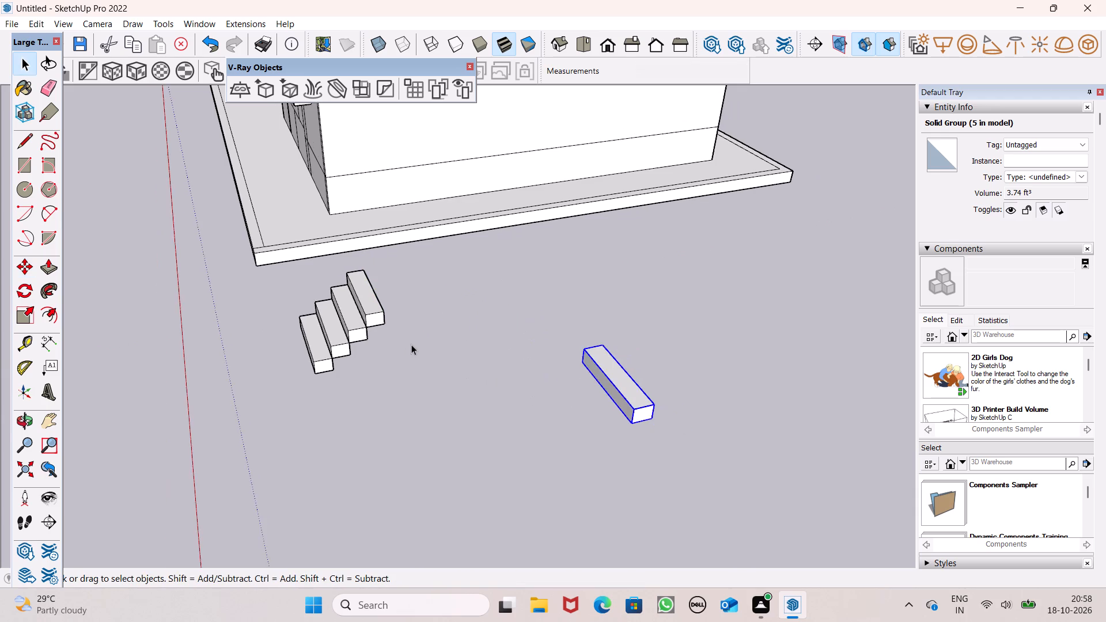
Explode the highest block of the remaining four-step stair into plain geometry.
middle_click_drag(413, 344, 312, 364)
scroll(308, 357, "up", 8)
left_click(314, 298)
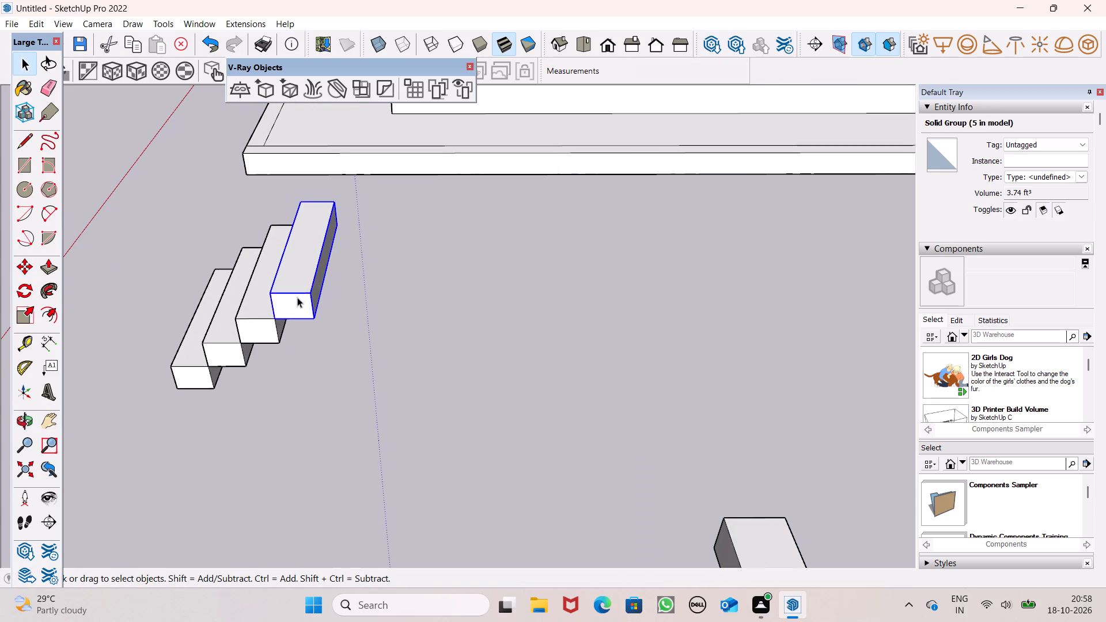
right_click(297, 297, "ctrl")
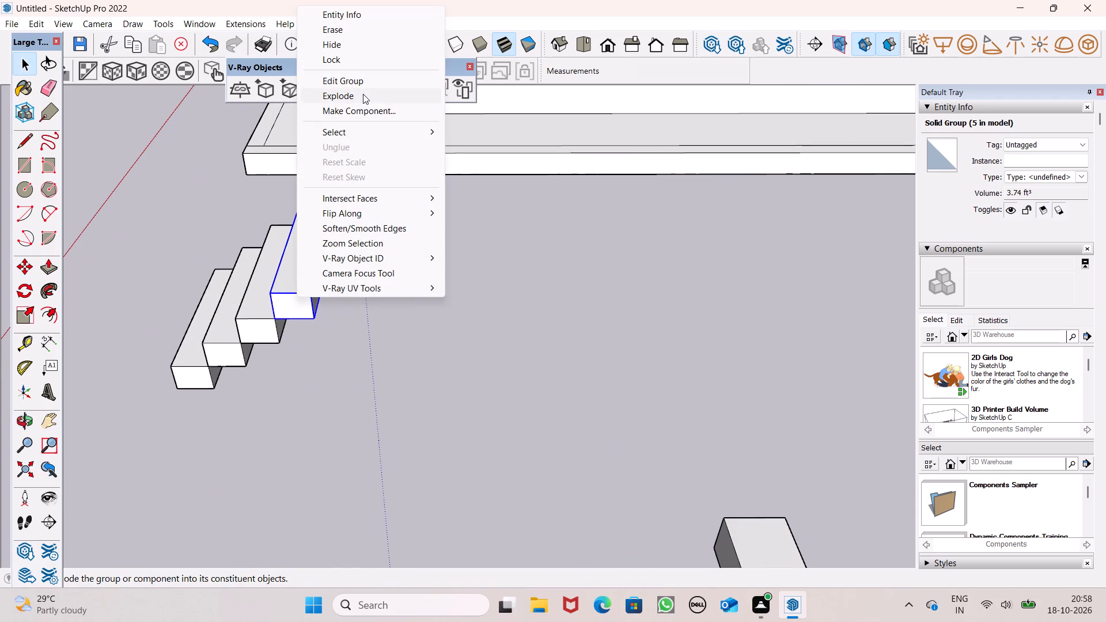
left_click(363, 93)
left_click(406, 287)
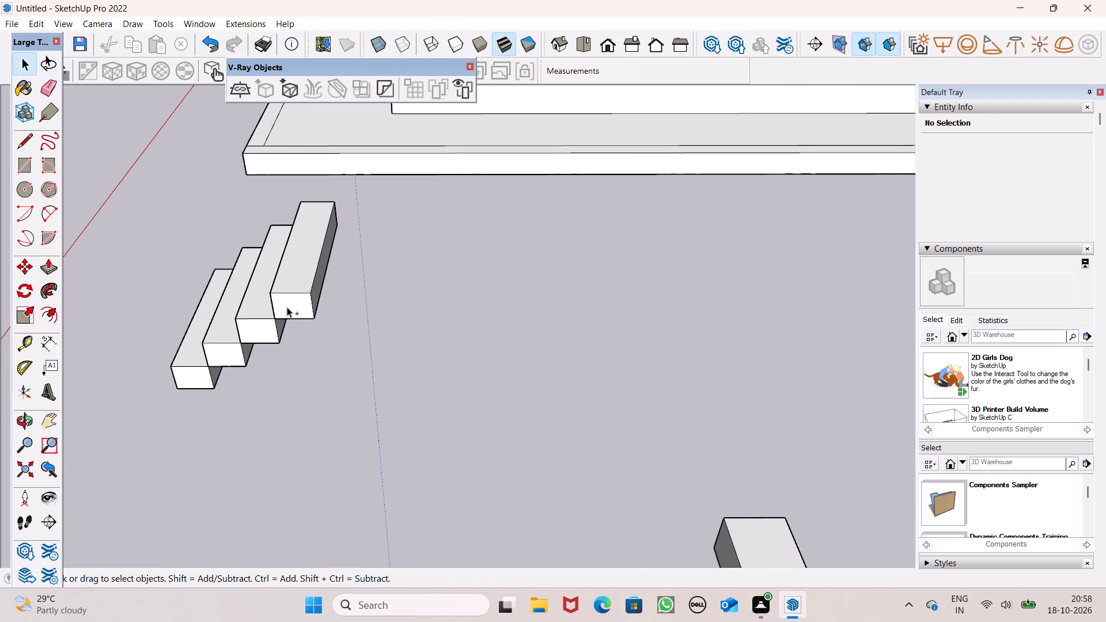
Push/Pull the back face of the exploded top step outward, roughly doubling its depth to form a landing.
left_click(57, 272)
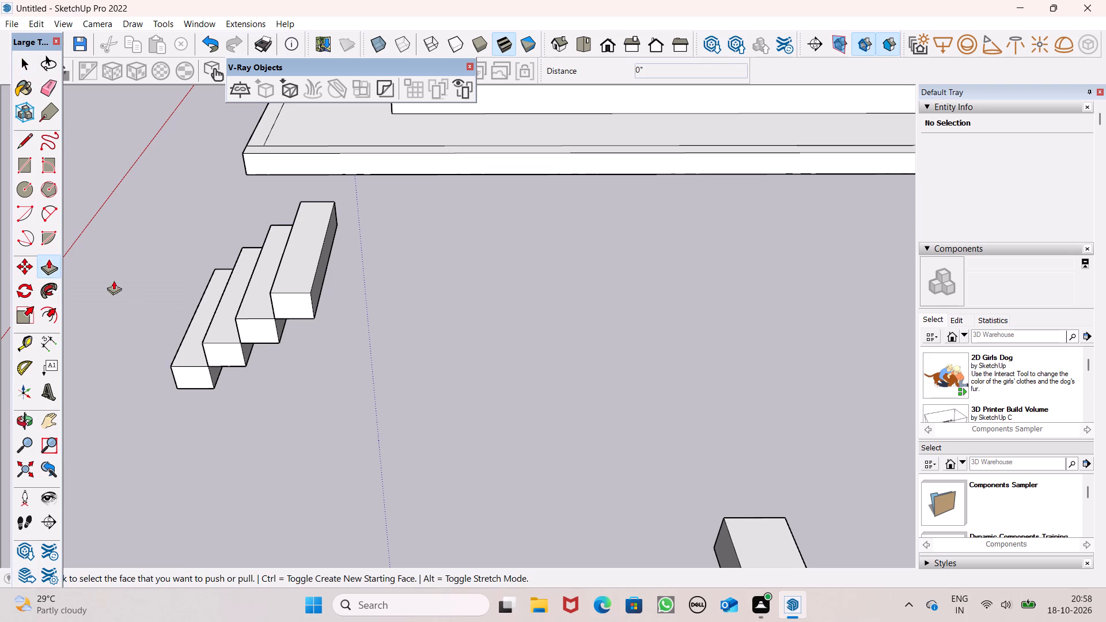
middle_click_drag(247, 317, 99, 318)
scroll(104, 308, "up", 1)
left_click_drag(317, 248, 339, 260)
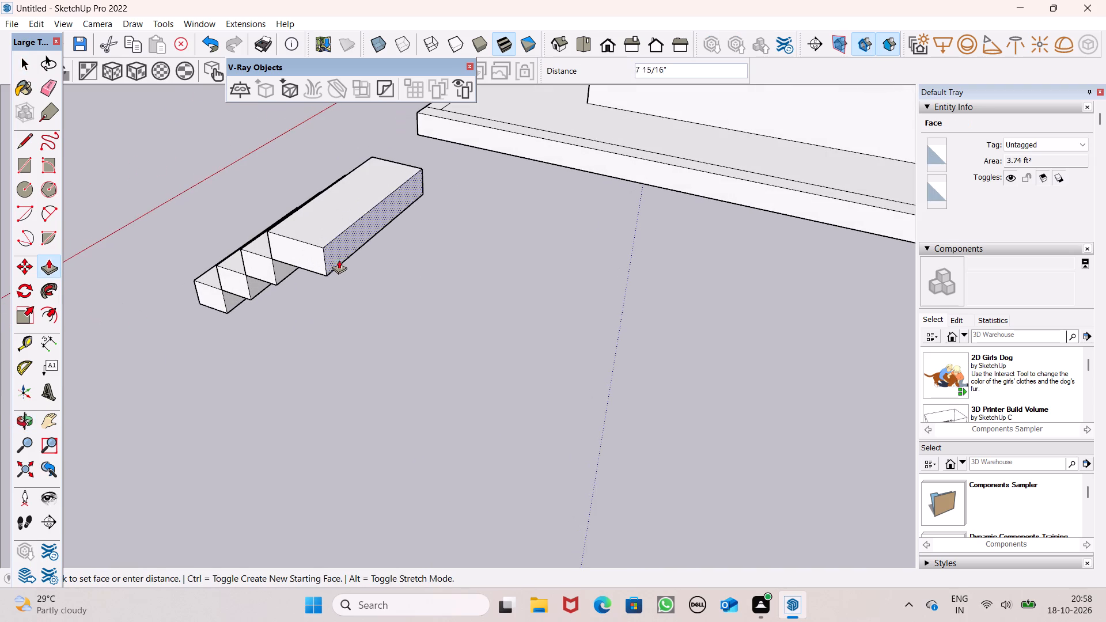
left_click_drag(339, 260, 348, 268)
key("space")
Explode the three lower step blocks of the staircase into plain geometry.
scroll(355, 318, "down", 3)
middle_click_drag(343, 340, 505, 289)
scroll(375, 285, "up", 4)
left_click(327, 280)
left_click(266, 317, "ctrl")
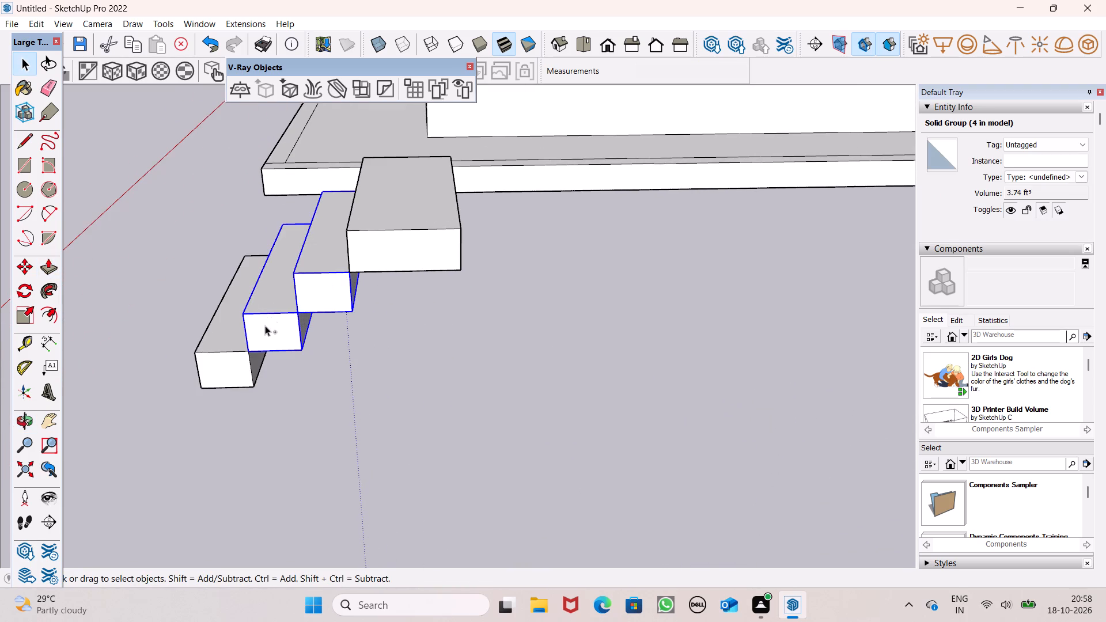
left_click(254, 337, "ctrl")
left_click(245, 348, "ctrl")
right_click_drag(253, 333, 260, 313, "ctrl")
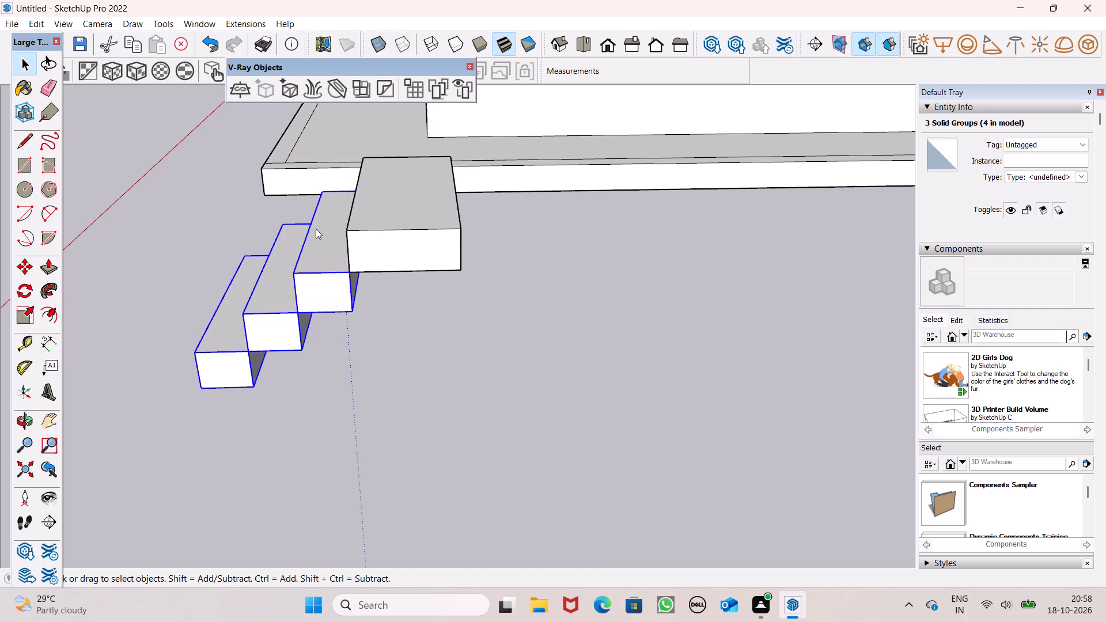
right_click(270, 306, "ctrl")
scroll(422, 264, "down", 4, "ctrl")
middle_click_drag(422, 304, 523, 297, "ctrl")
scroll(526, 295, "up", 1)
scroll(527, 278, "down", 4)
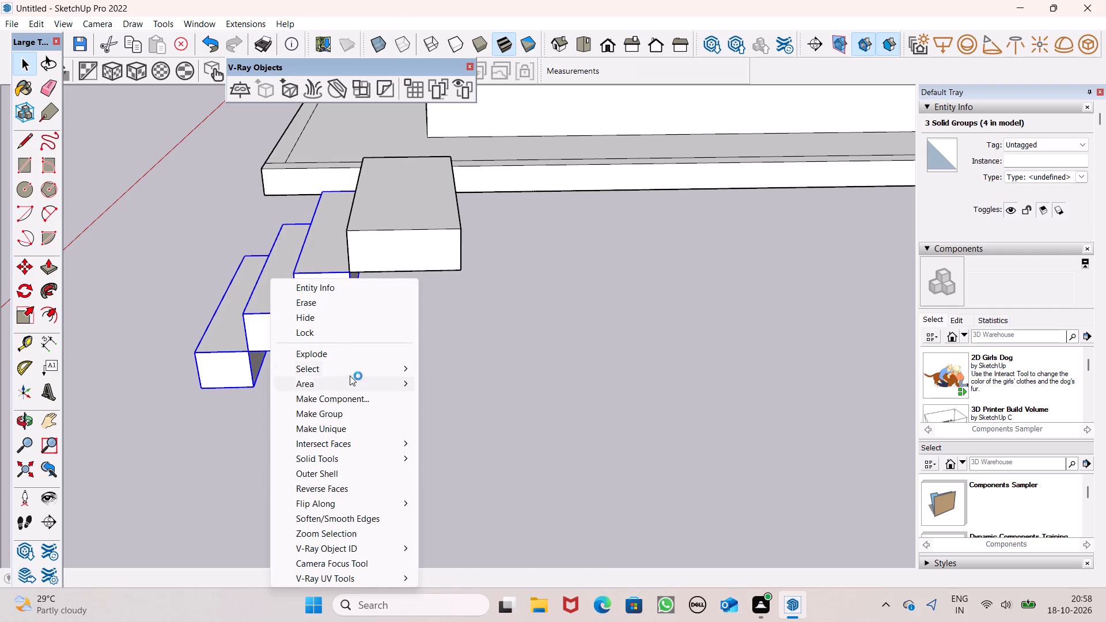
left_click(355, 356)
key("space")
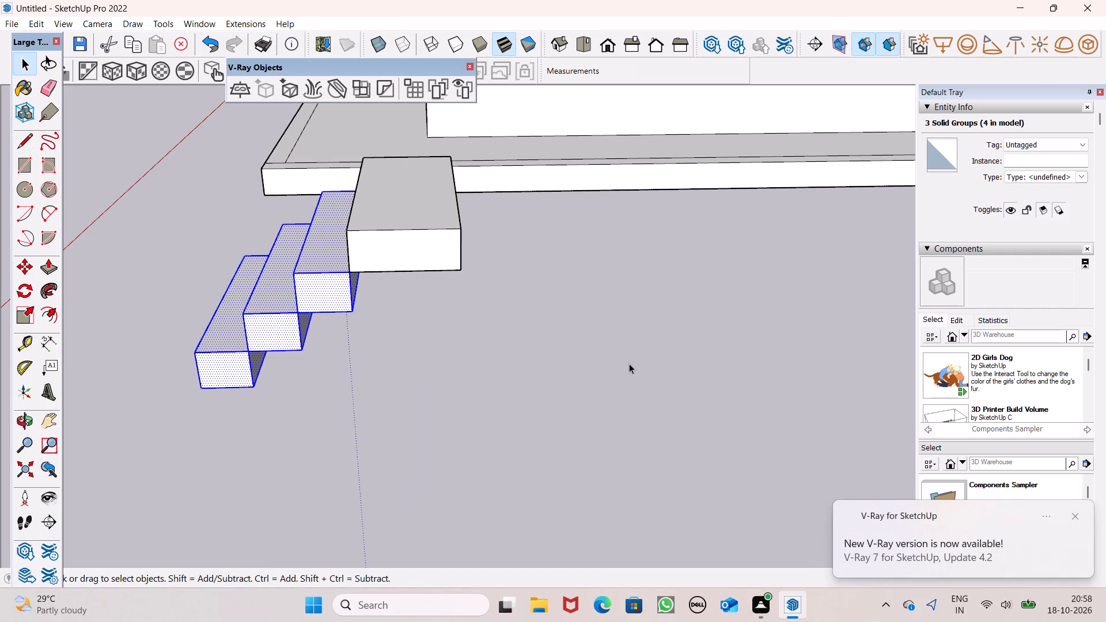
left_click(1077, 515)
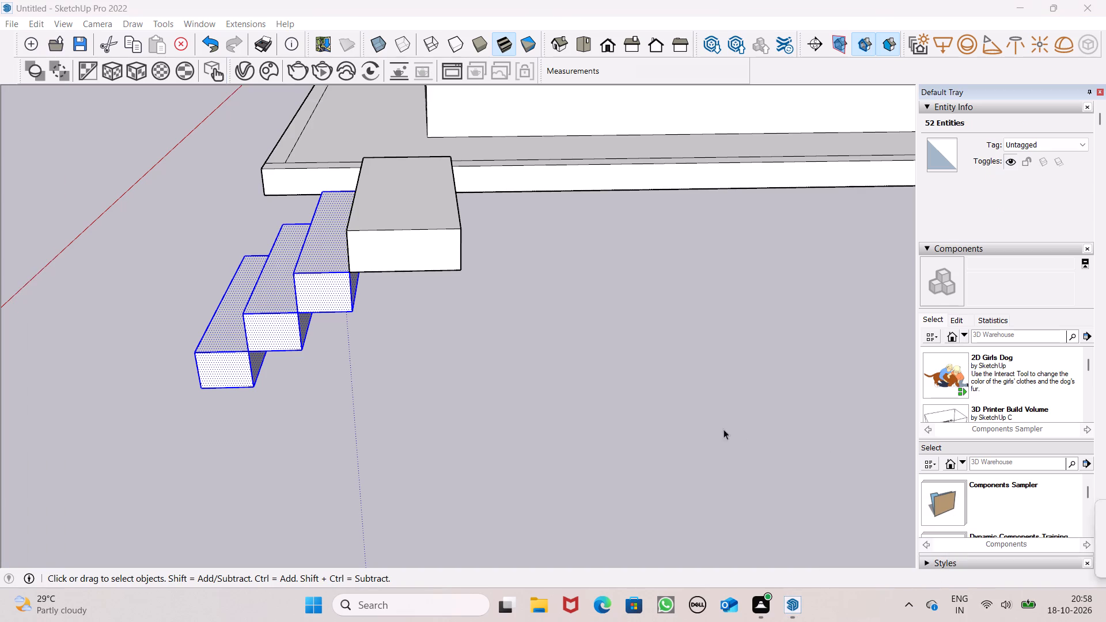
left_click(478, 412)
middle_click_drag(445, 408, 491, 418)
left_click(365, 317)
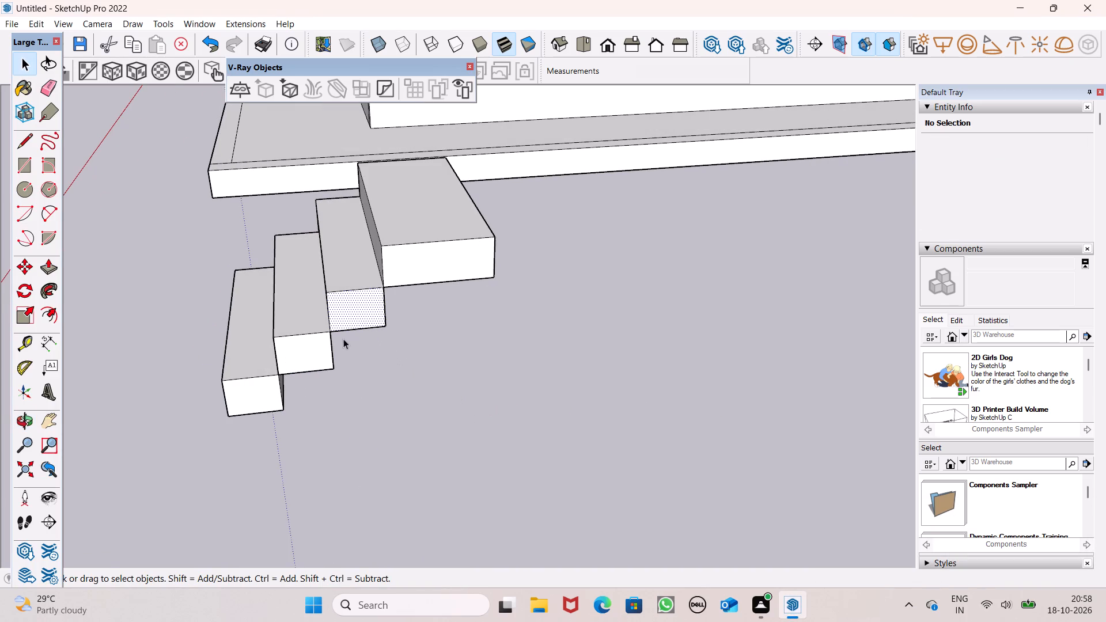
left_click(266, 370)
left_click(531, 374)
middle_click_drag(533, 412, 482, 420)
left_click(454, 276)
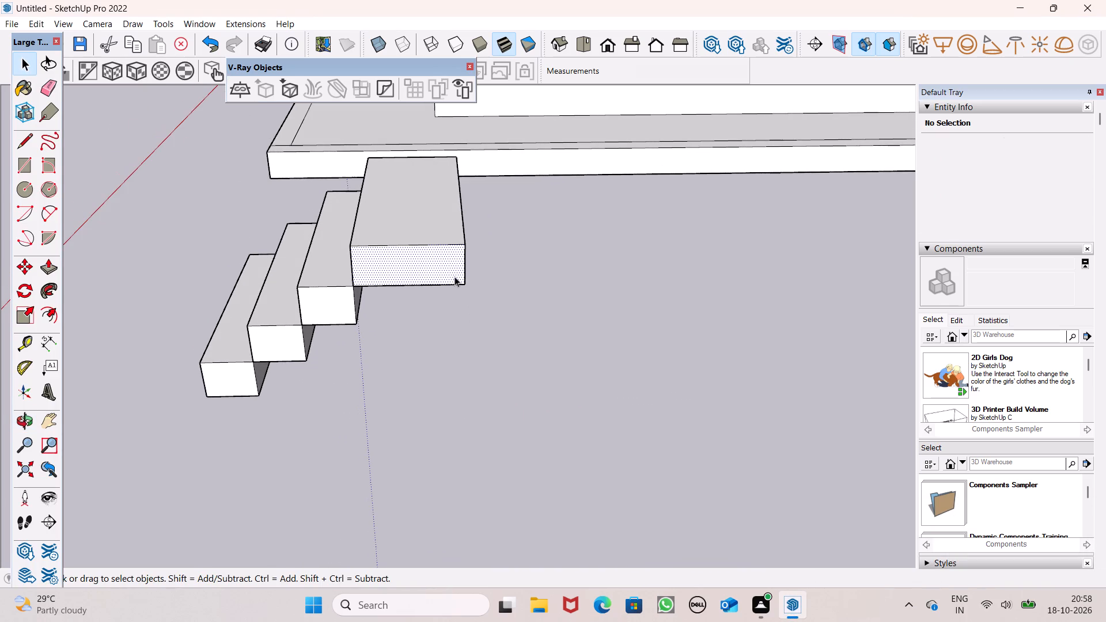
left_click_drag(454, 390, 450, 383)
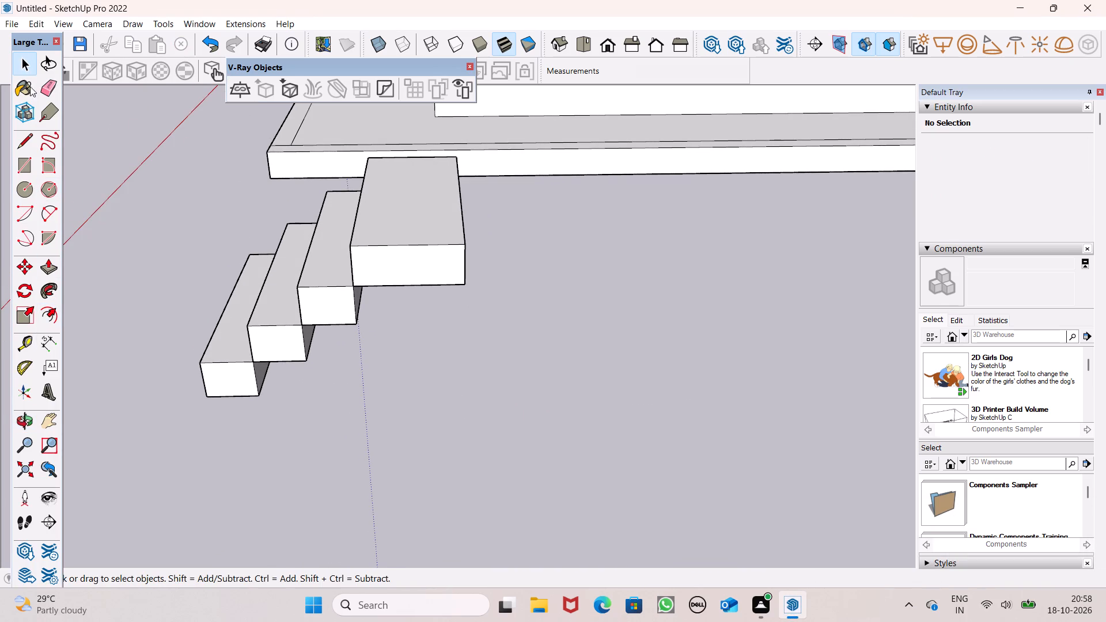
Draw a base line back from the lowest step and a vertical line down from the landing's outer corner, closing the stair's side face.
left_click(22, 140)
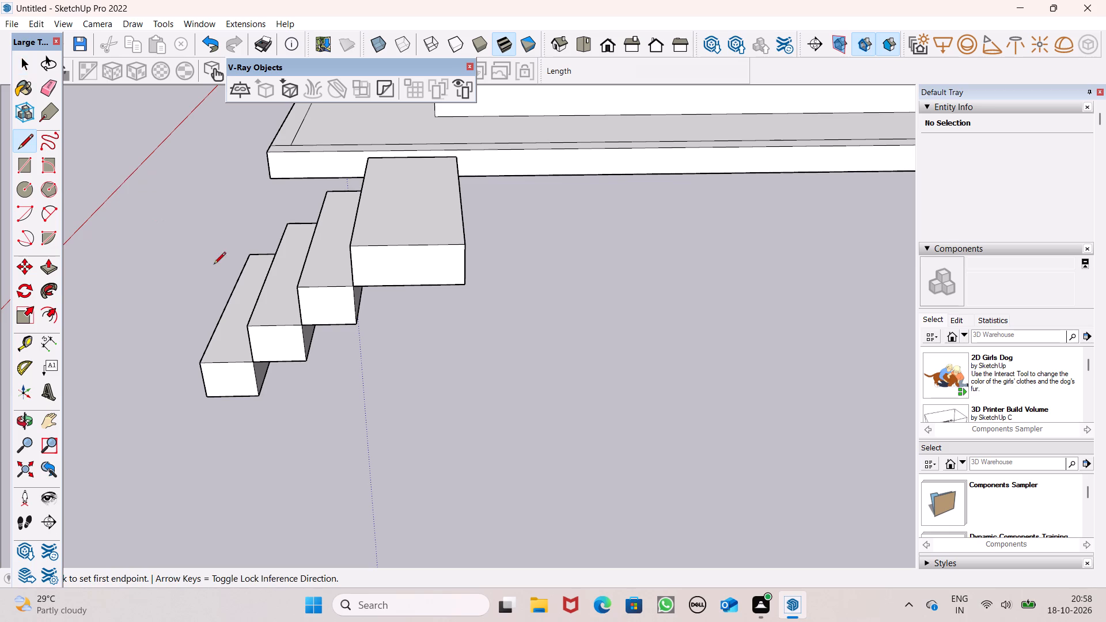
left_click(256, 398)
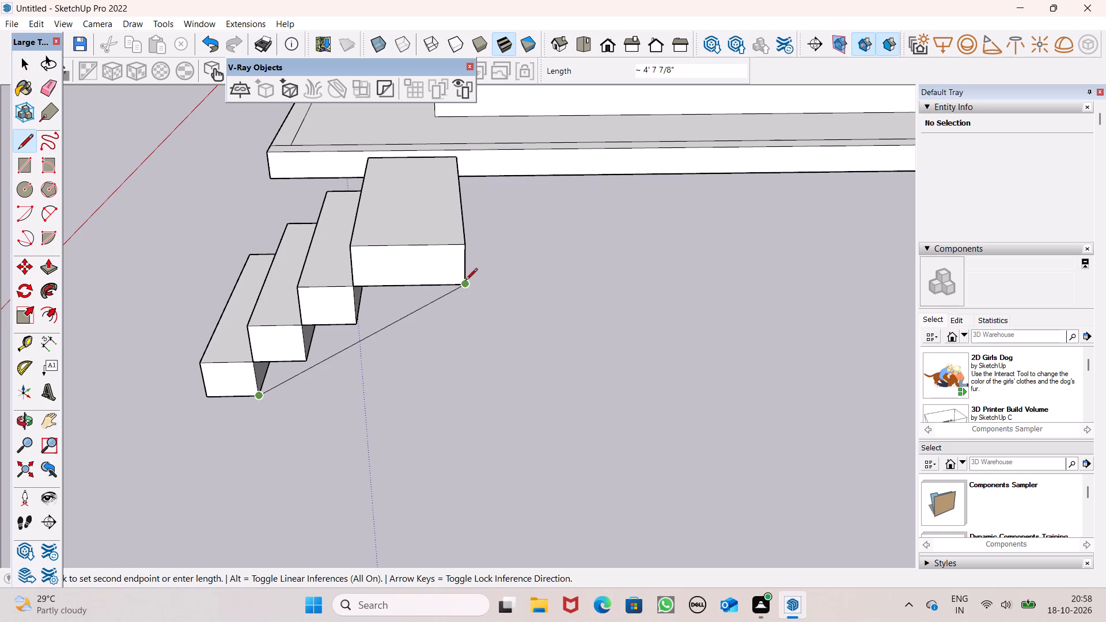
left_click(468, 385)
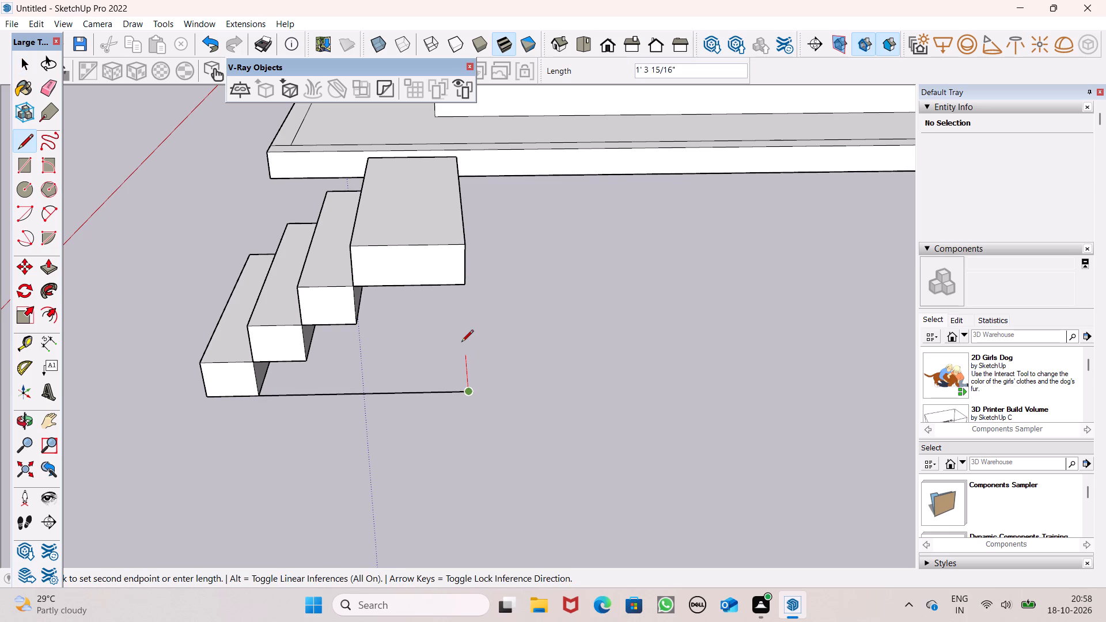
key("space")
left_click_drag(22, 148, 95, 150)
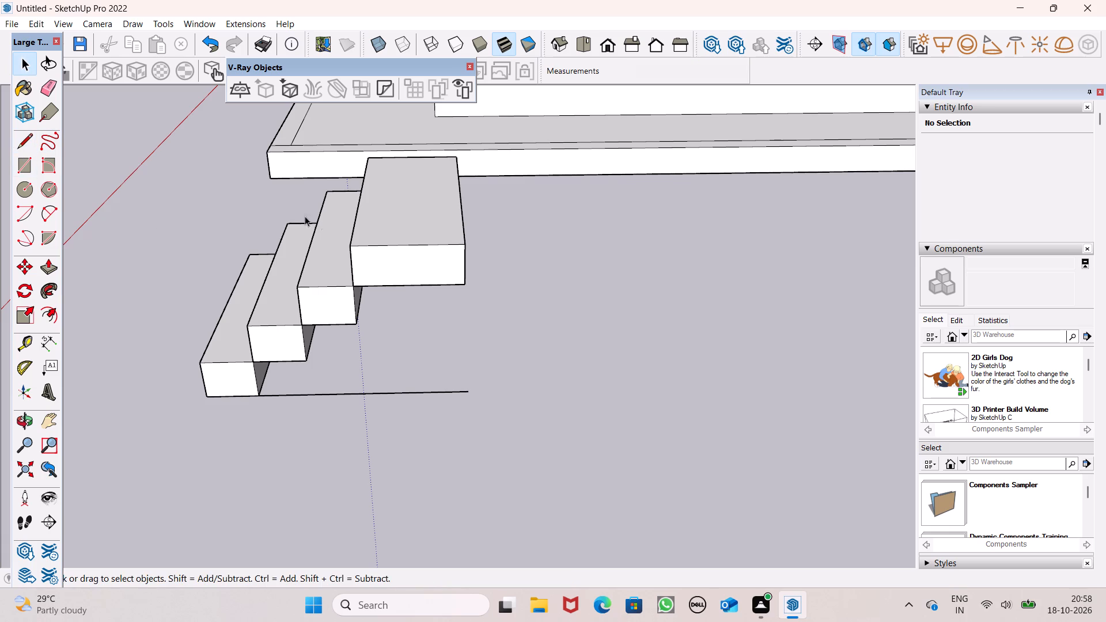
left_click(33, 142)
left_click(462, 282)
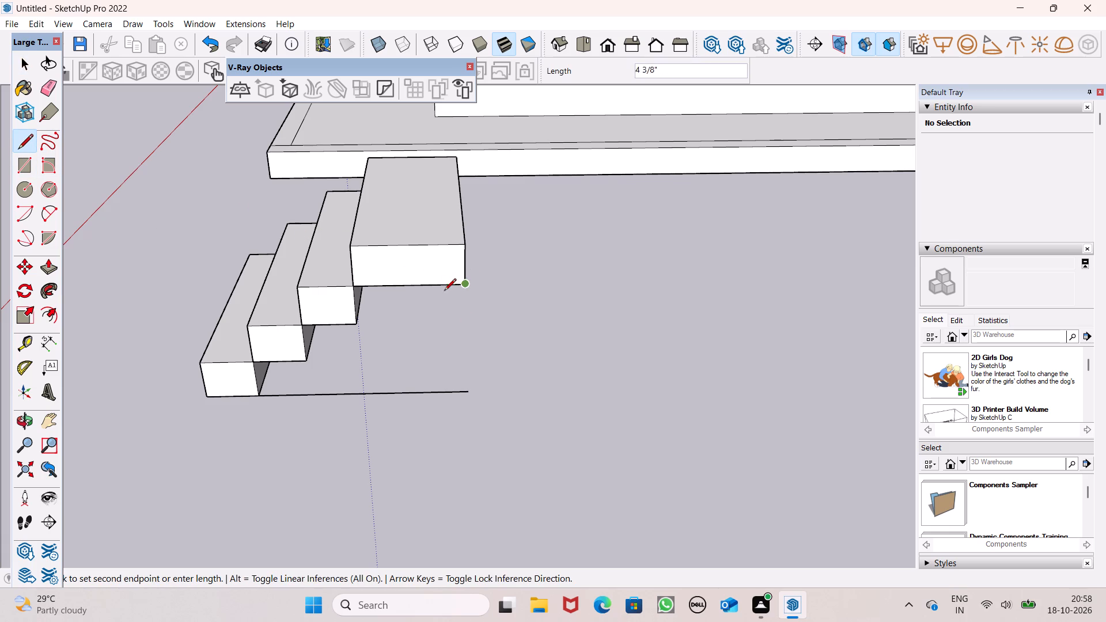
left_click(454, 399)
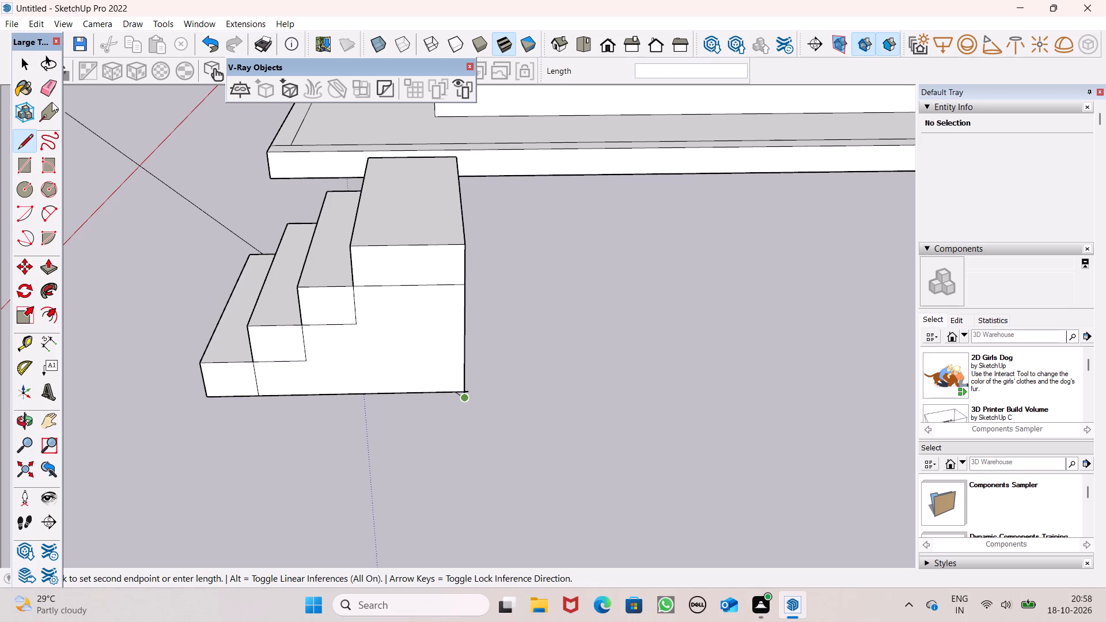
Erase the overshooting line ends at the bottom back corner of the new side face.
left_click(56, 80)
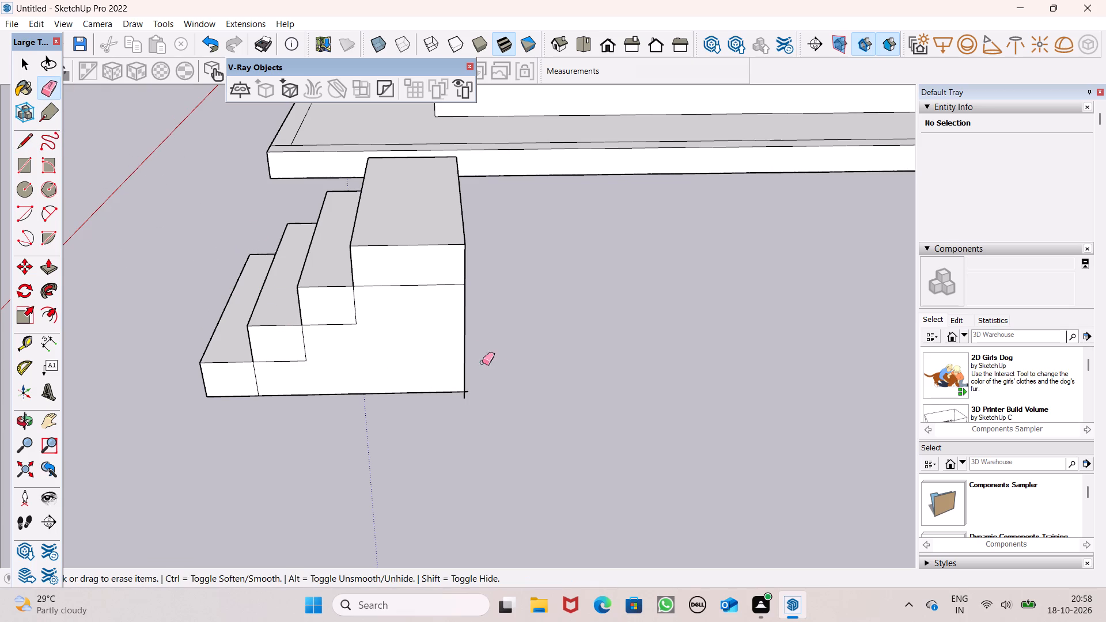
scroll(491, 380, "up", 15)
scroll(433, 409, "up", 5)
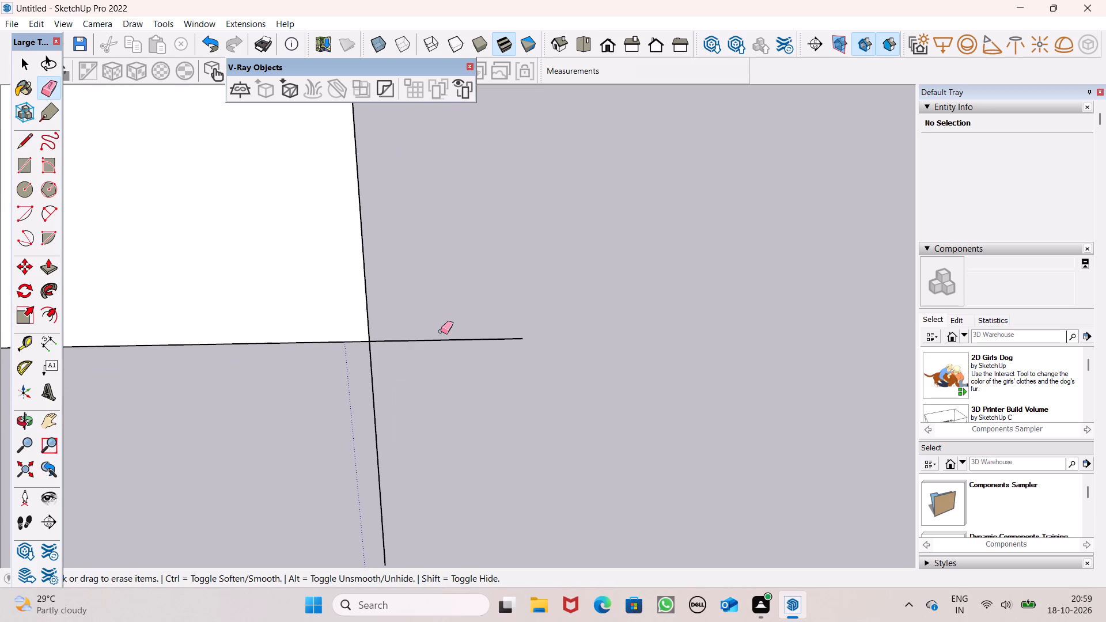
left_click_drag(441, 331, 450, 348)
left_click_drag(408, 404, 386, 419)
left_click(385, 419)
left_click_drag(382, 421, 374, 425)
scroll(507, 393, "down", 4)
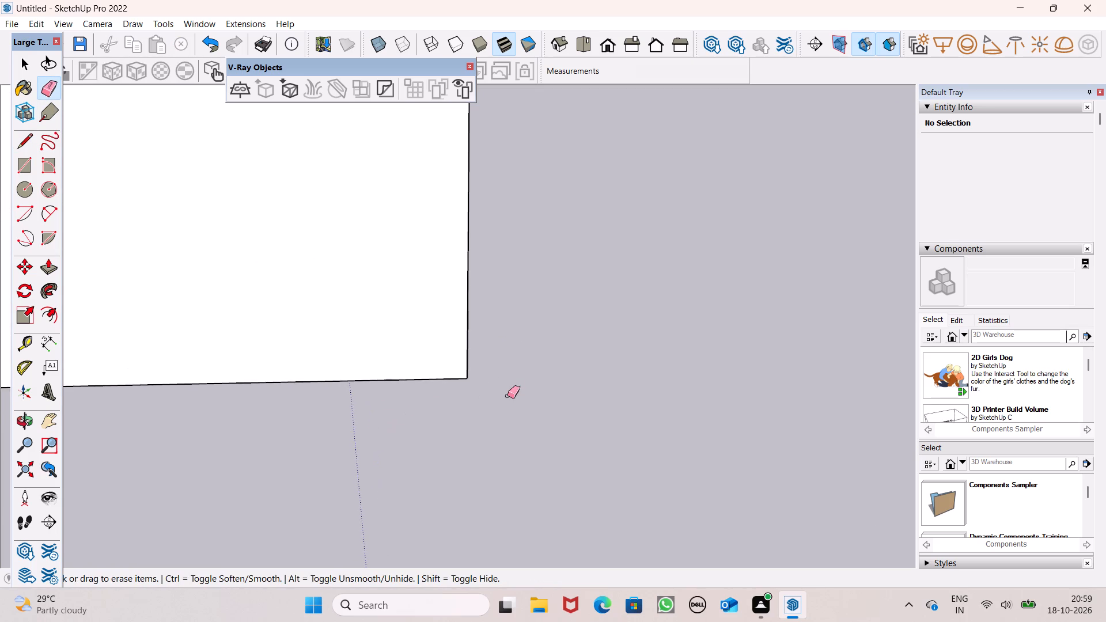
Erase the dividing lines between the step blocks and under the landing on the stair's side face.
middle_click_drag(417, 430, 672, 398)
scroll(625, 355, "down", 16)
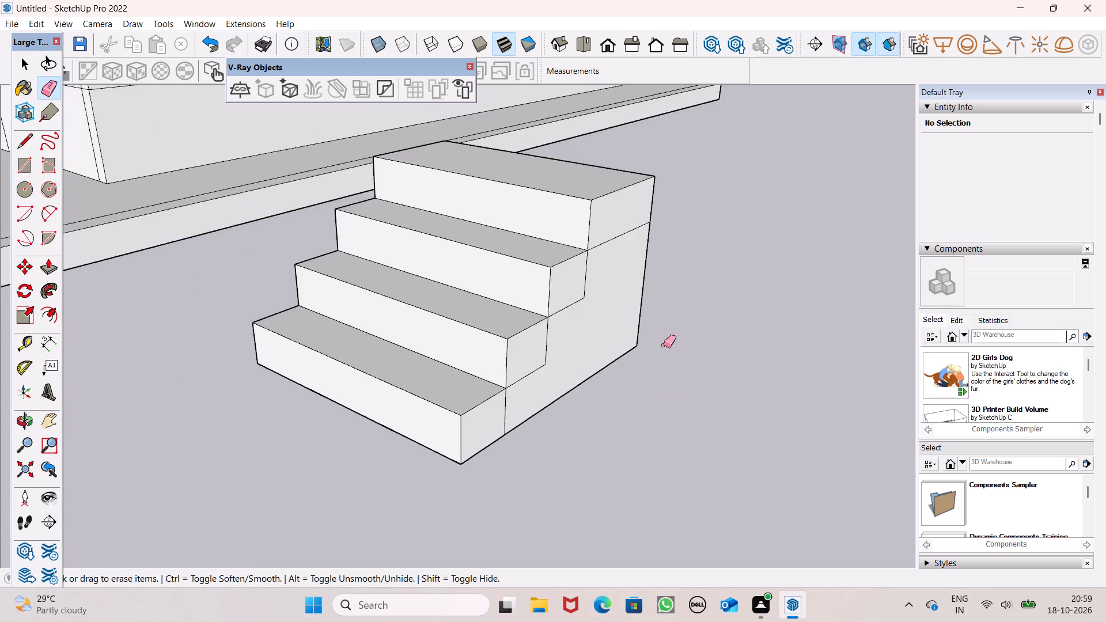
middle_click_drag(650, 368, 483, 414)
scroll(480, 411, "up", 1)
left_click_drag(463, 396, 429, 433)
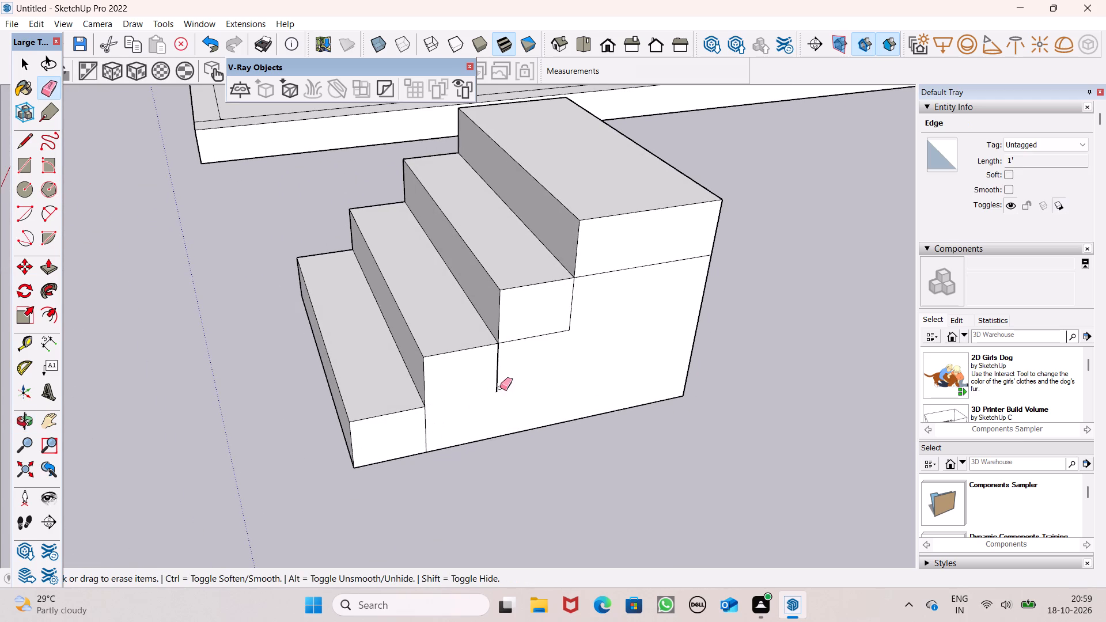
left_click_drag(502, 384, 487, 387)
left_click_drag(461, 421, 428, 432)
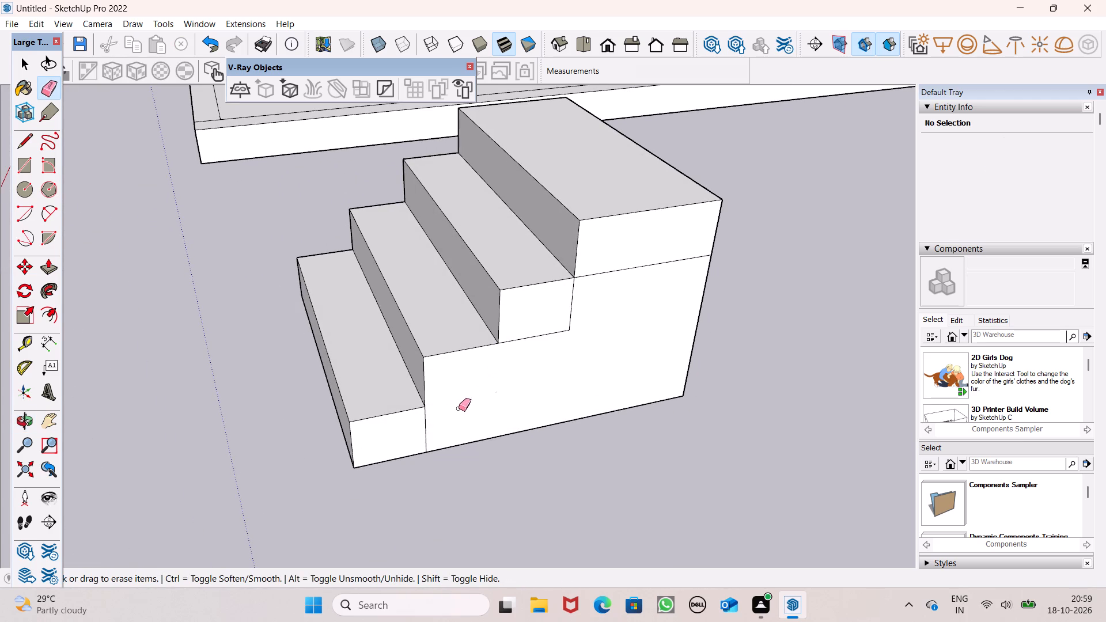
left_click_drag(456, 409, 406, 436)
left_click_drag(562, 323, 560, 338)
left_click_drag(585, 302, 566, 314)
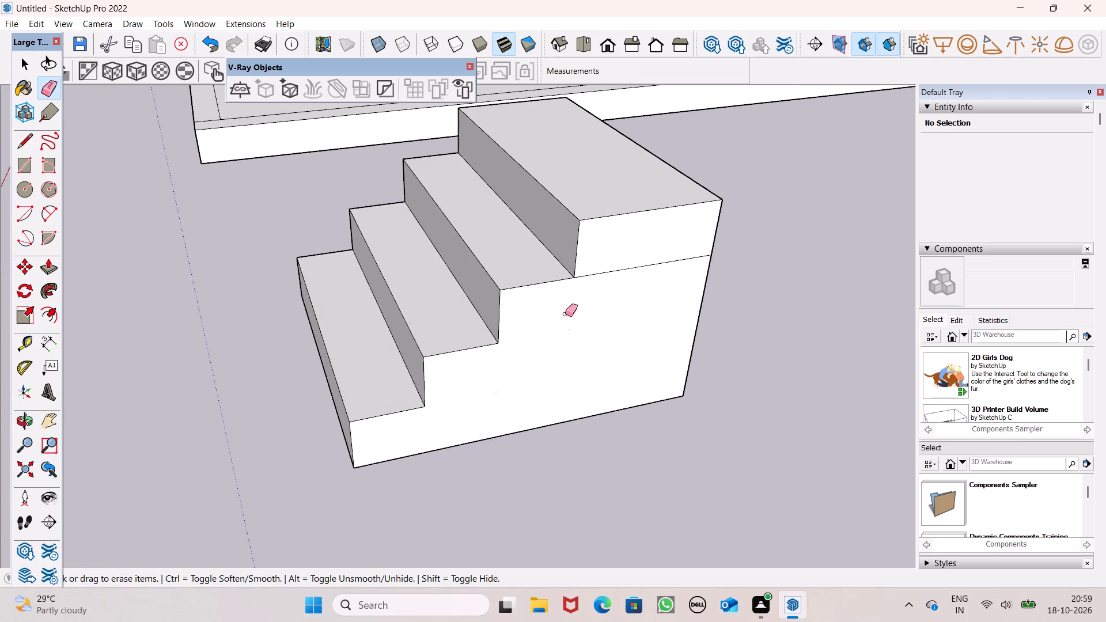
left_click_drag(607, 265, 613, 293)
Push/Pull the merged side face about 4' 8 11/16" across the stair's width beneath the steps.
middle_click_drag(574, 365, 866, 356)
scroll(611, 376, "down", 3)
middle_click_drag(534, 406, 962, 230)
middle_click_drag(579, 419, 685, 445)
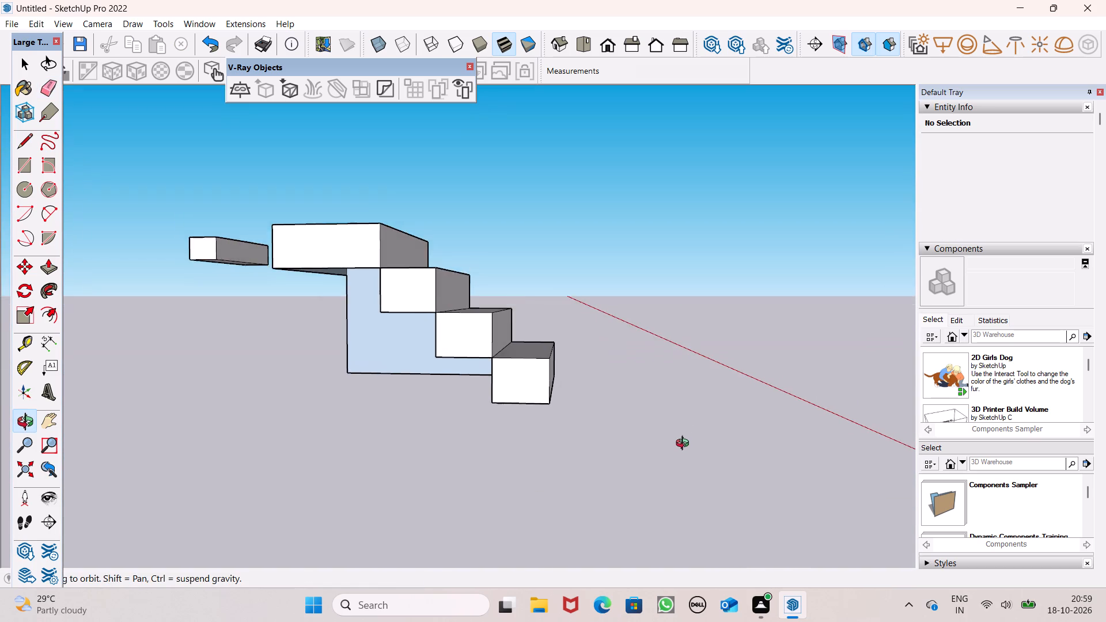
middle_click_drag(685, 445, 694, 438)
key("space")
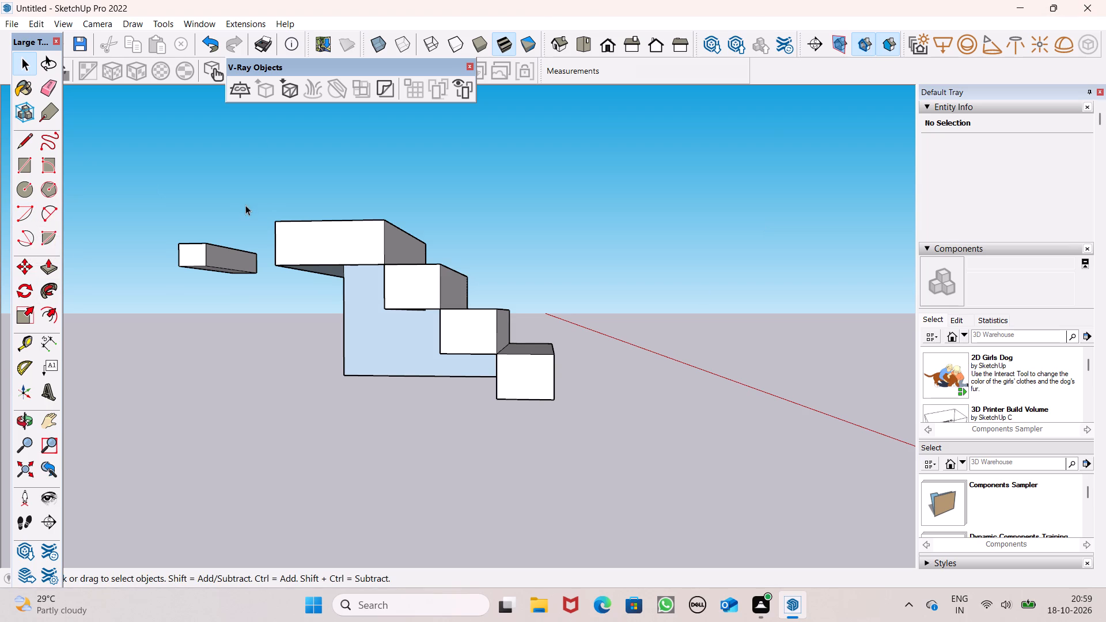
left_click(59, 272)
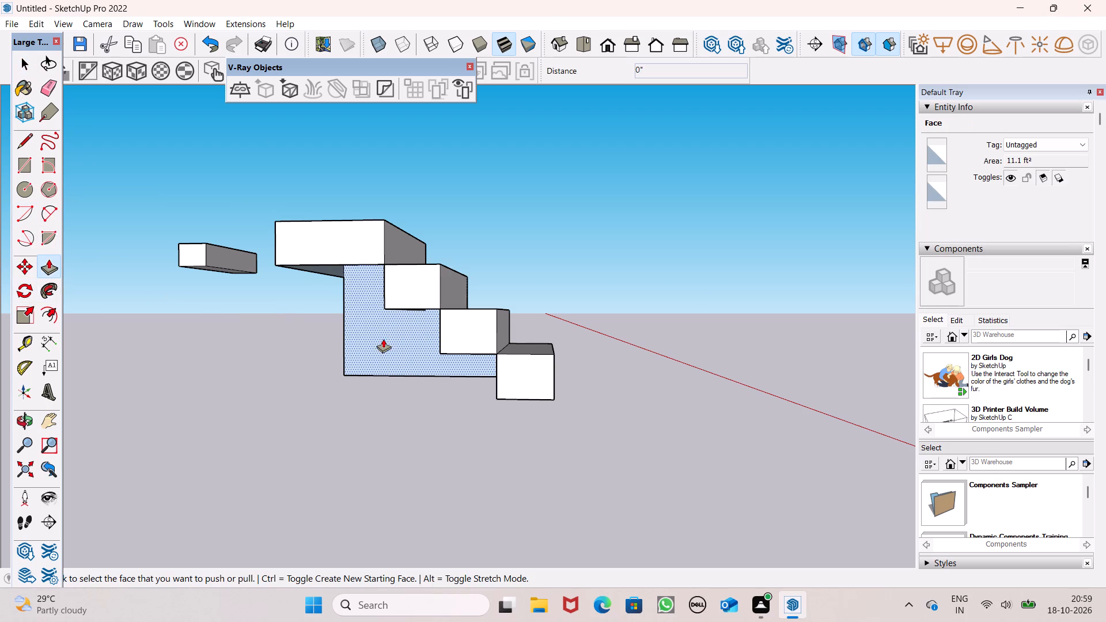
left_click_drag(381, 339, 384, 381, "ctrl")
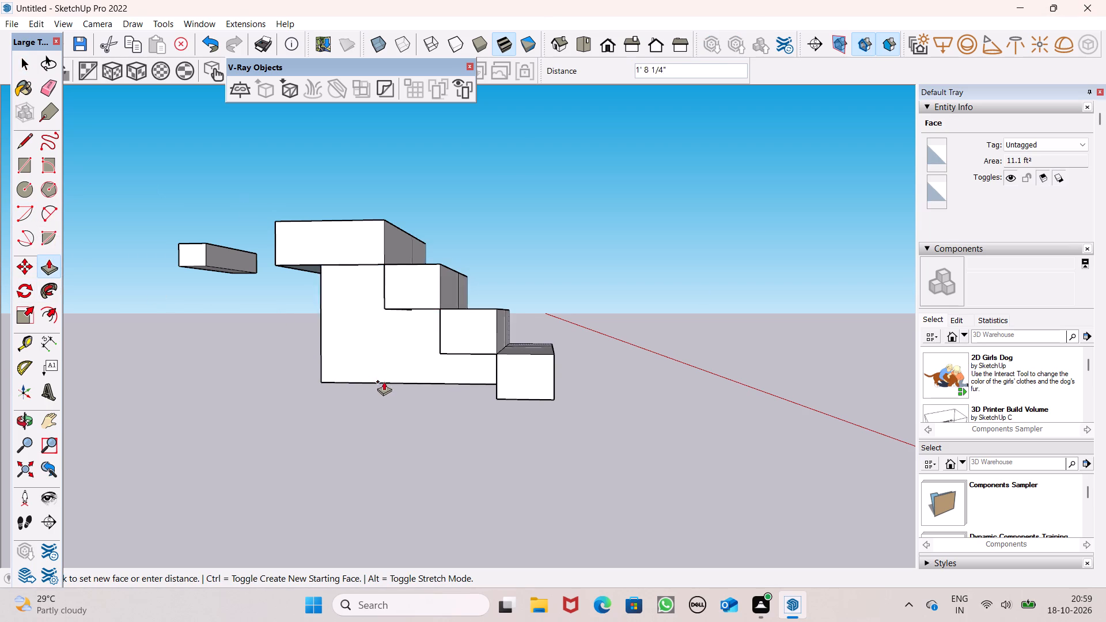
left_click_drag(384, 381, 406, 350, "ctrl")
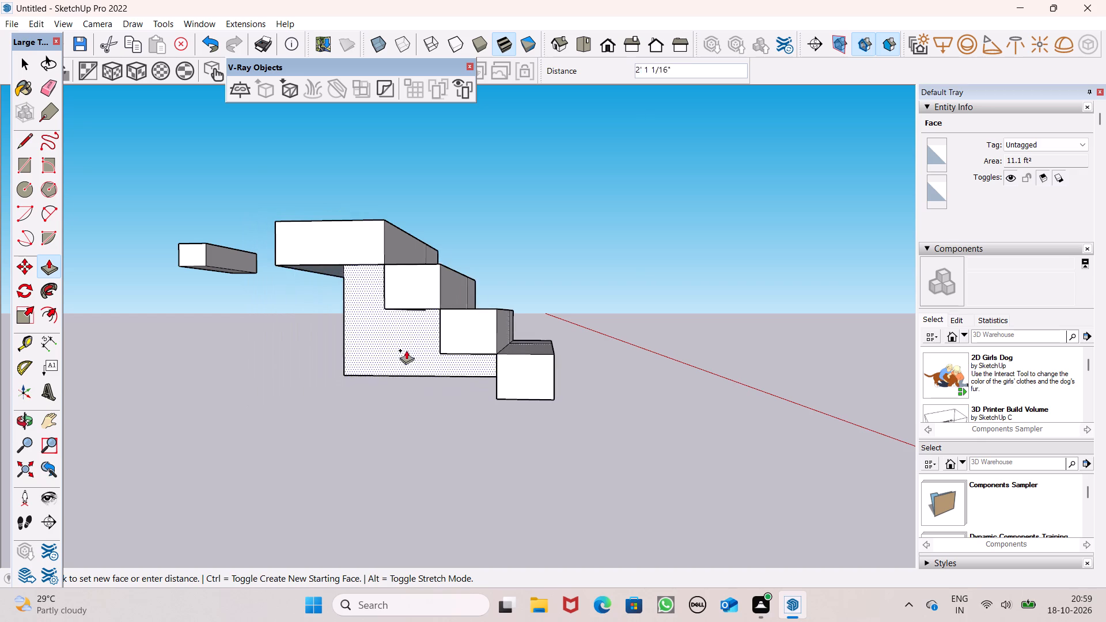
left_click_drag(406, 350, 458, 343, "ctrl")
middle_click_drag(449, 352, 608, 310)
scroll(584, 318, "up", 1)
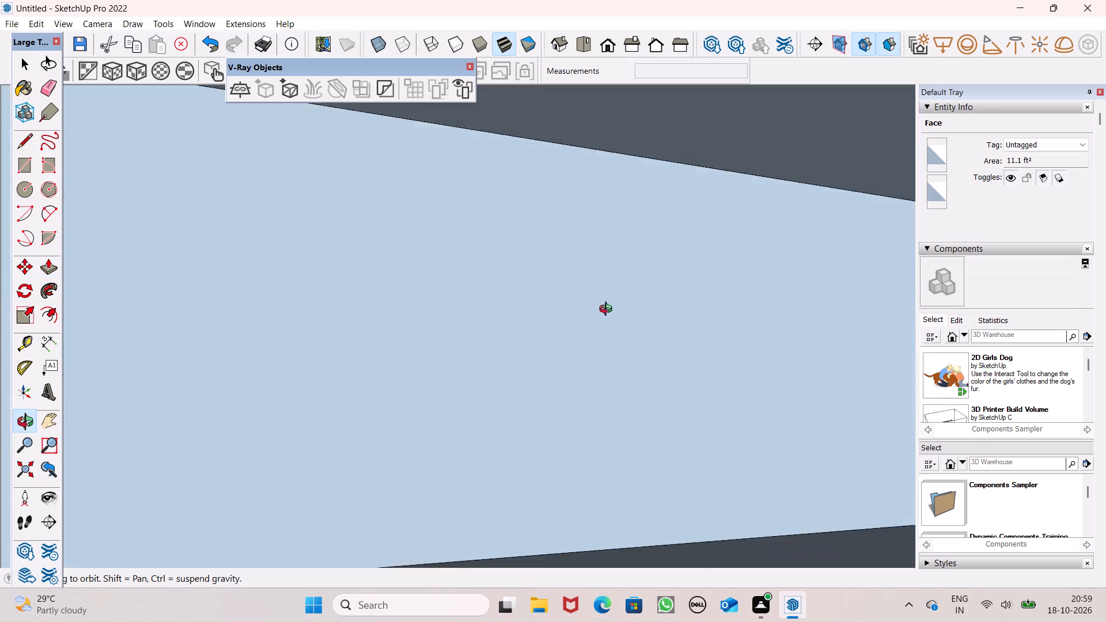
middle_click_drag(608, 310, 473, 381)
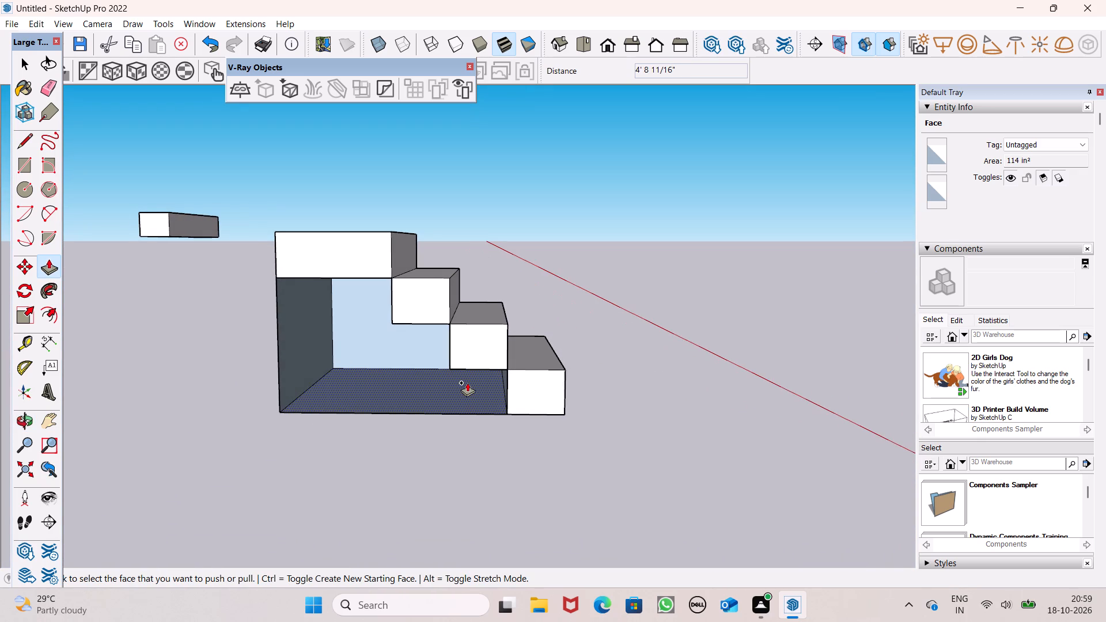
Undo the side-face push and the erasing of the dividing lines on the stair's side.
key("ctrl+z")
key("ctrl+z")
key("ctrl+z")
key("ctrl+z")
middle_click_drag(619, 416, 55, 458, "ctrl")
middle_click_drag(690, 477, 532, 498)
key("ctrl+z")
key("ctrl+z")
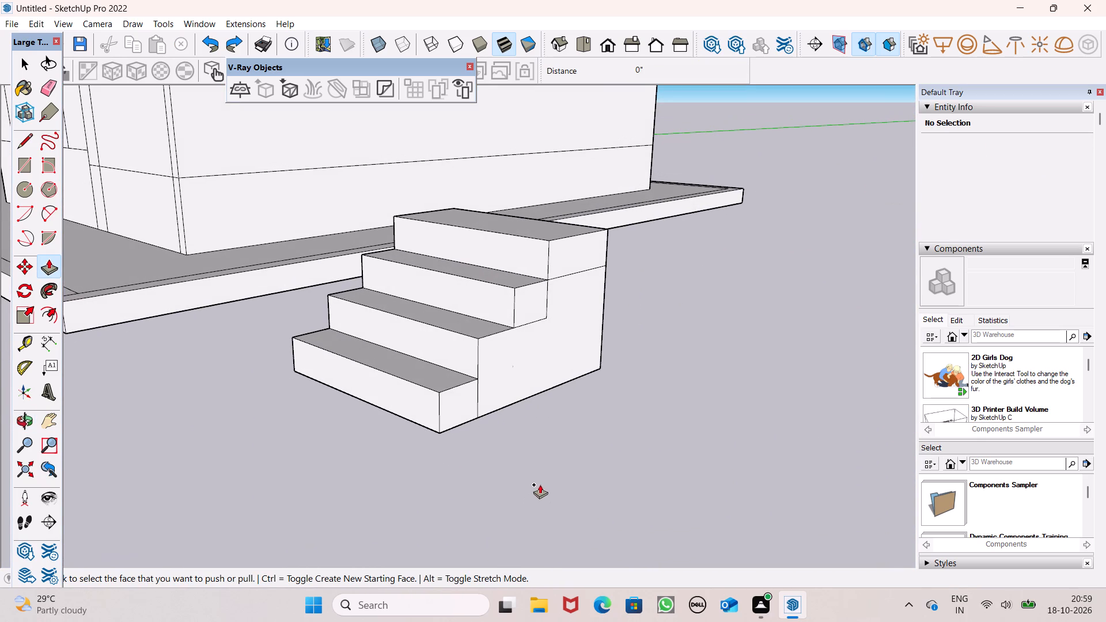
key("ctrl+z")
Push/Pull the side face beneath the steps 4' 8 11/16" across to the stair's opposite side, filling the underside solid.
scroll(513, 464, "up", 1)
middle_click_drag(512, 464, 948, 430)
middle_click_drag(504, 437, 709, 326)
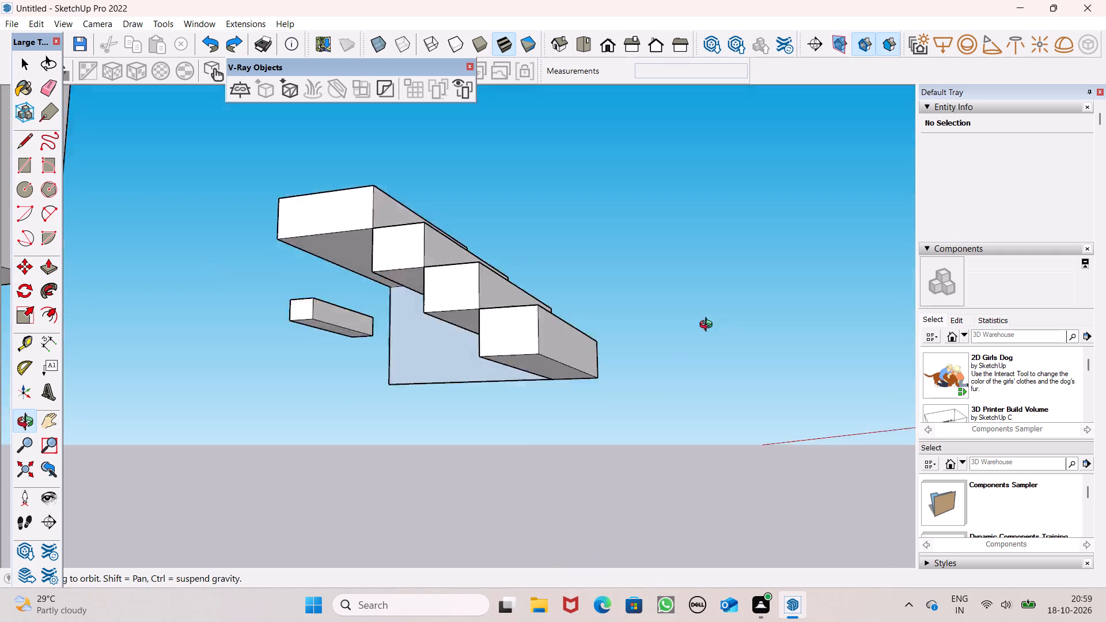
middle_click_drag(709, 326, 894, 318)
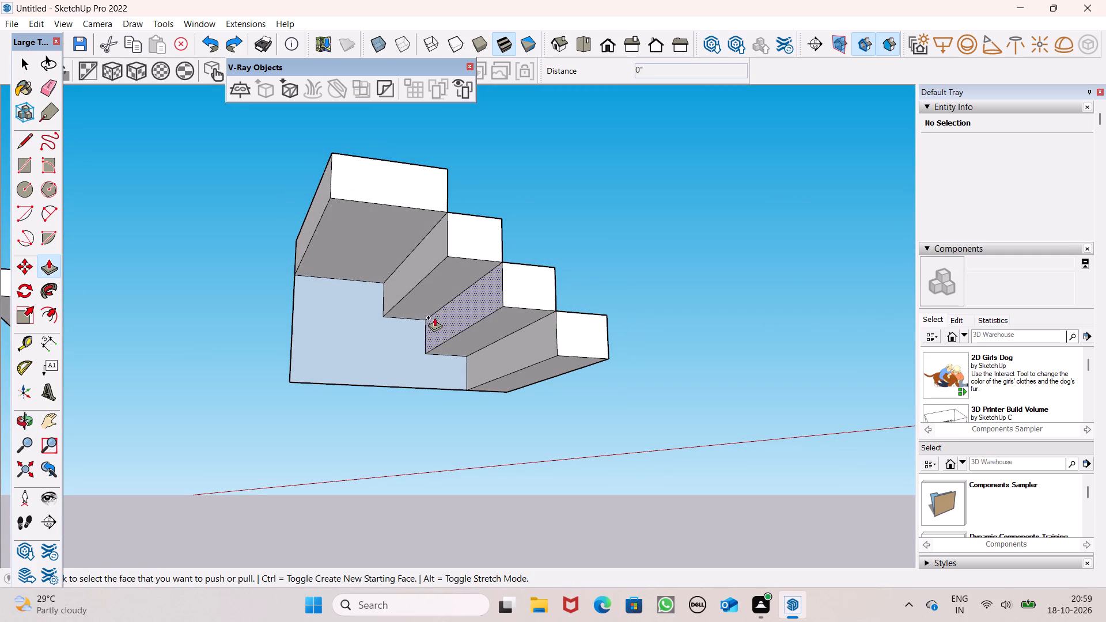
left_click_drag(344, 348, 569, 354)
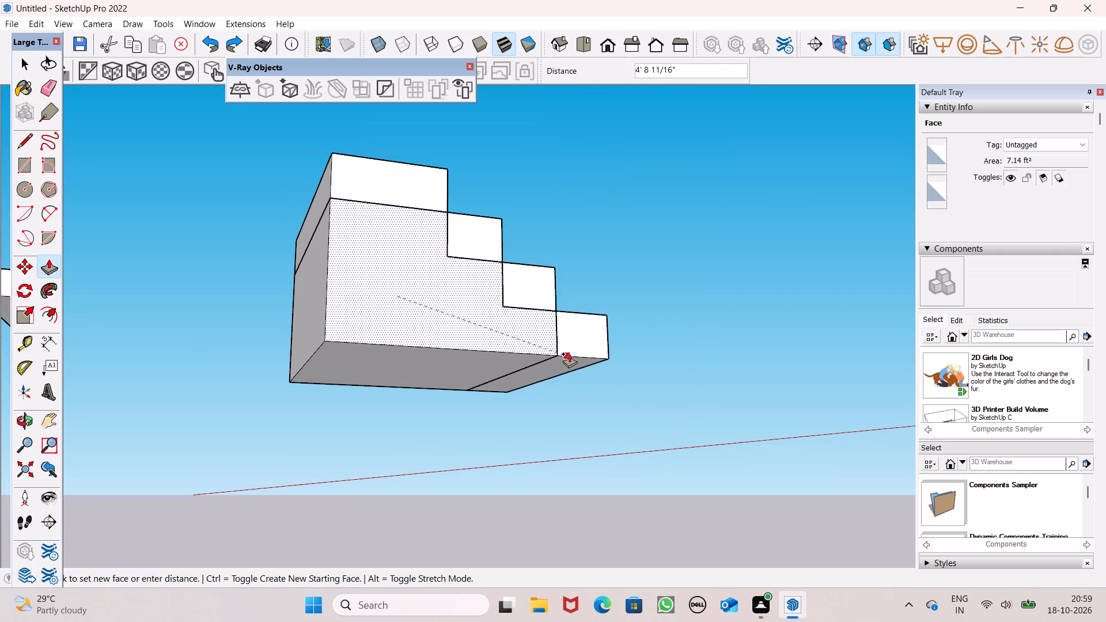
left_click_drag(569, 354, 569, 350)
Erase the dividing lines between the step blocks and under the landing on the stair's first side face.
scroll(578, 333, "down", 4)
middle_click_drag(577, 355, 399, 485)
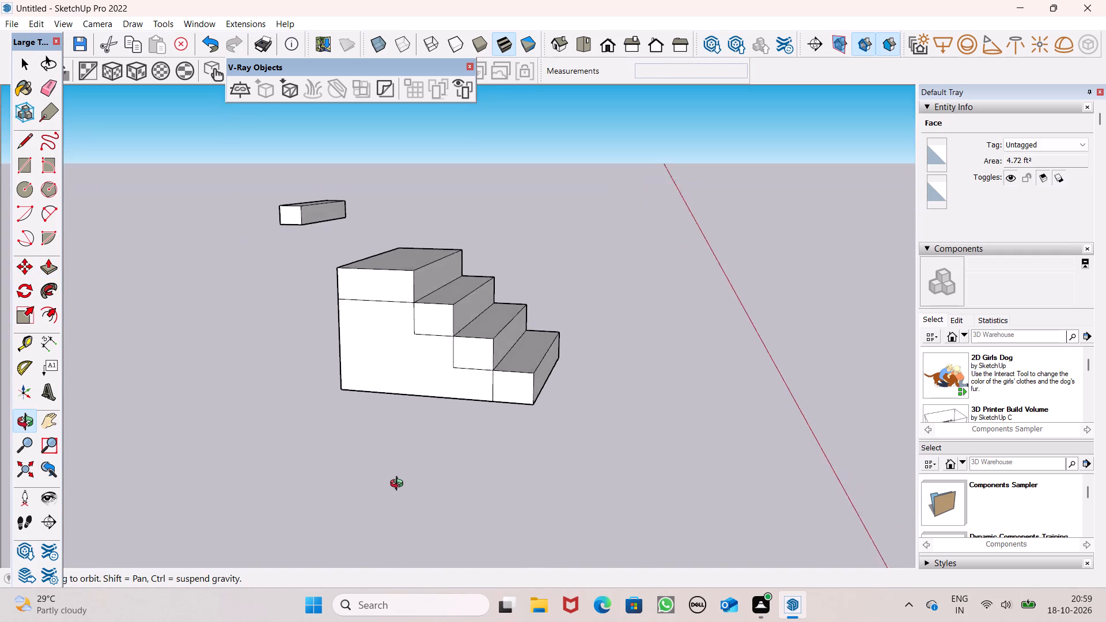
middle_click_drag(399, 485, 405, 477)
left_click(46, 91)
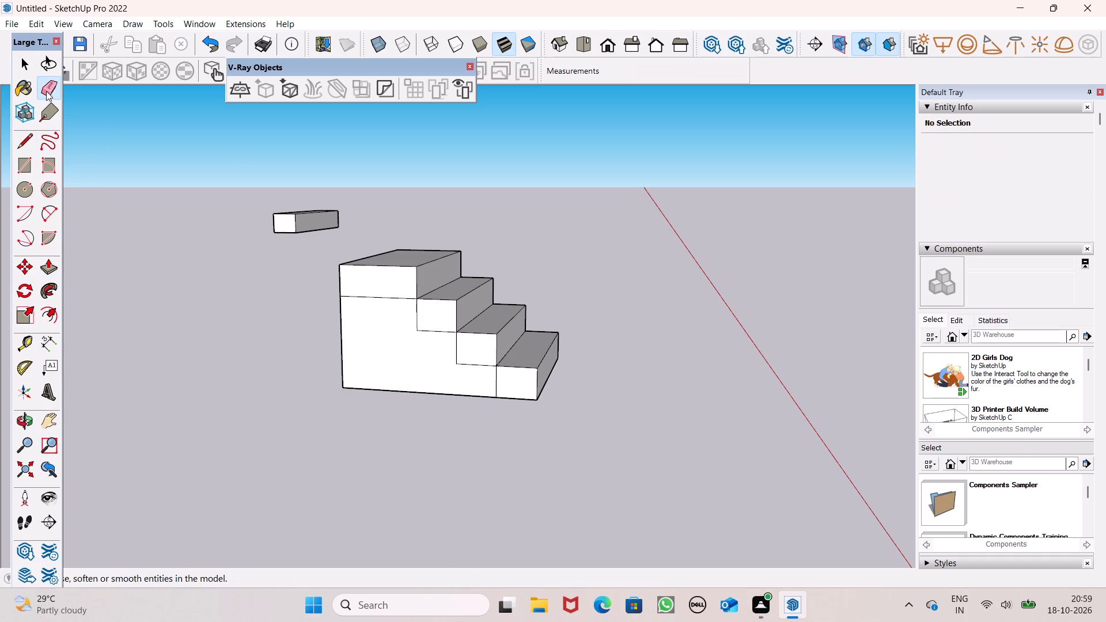
middle_click_drag(226, 234, 332, 254)
scroll(428, 298, "down", 2)
middle_click_drag(443, 309, 166, 320)
scroll(164, 329, "up", 1)
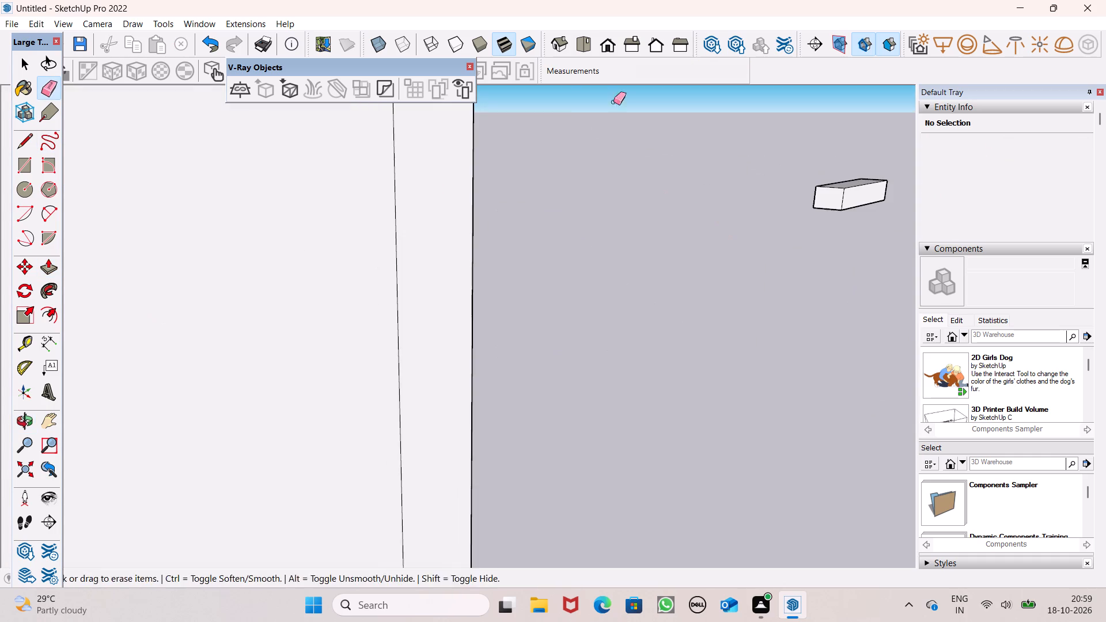
scroll(682, 127, "down", 6)
scroll(516, 279, "down", 6)
scroll(752, 309, "up", 6)
scroll(621, 342, "down", 3)
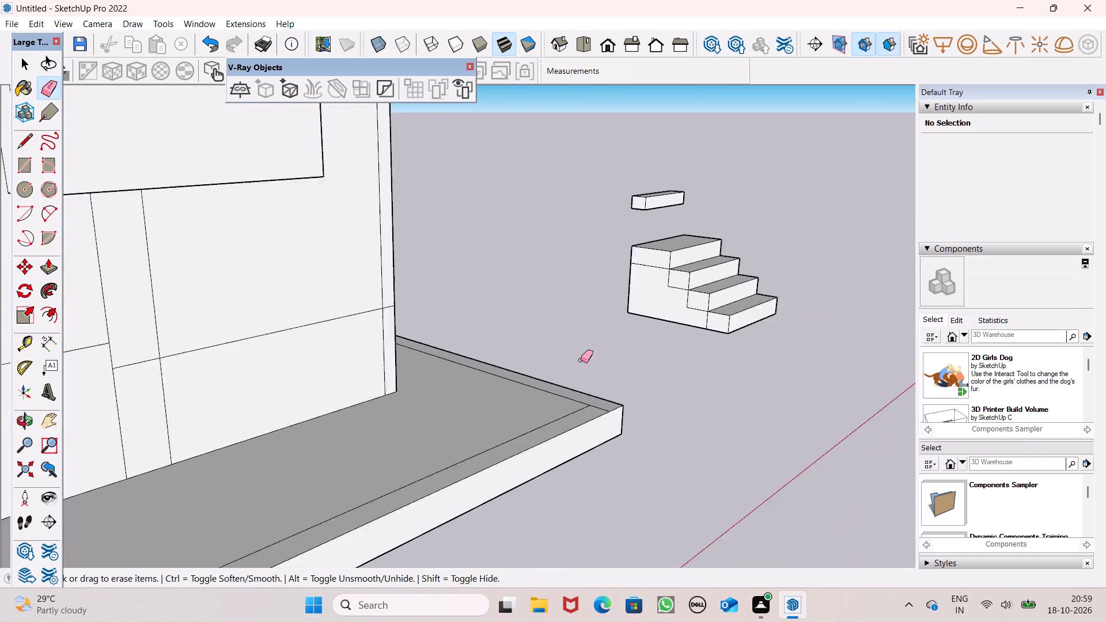
scroll(581, 360, "down", 3)
middle_click_drag(715, 331, 729, 326)
scroll(716, 330, "up", 9)
middle_click_drag(647, 337, 690, 350)
scroll(658, 347, "up", 1)
scroll(704, 287, "up", 4)
left_click_drag(503, 194, 509, 203)
left_click(517, 191)
left_click_drag(531, 184, 540, 218)
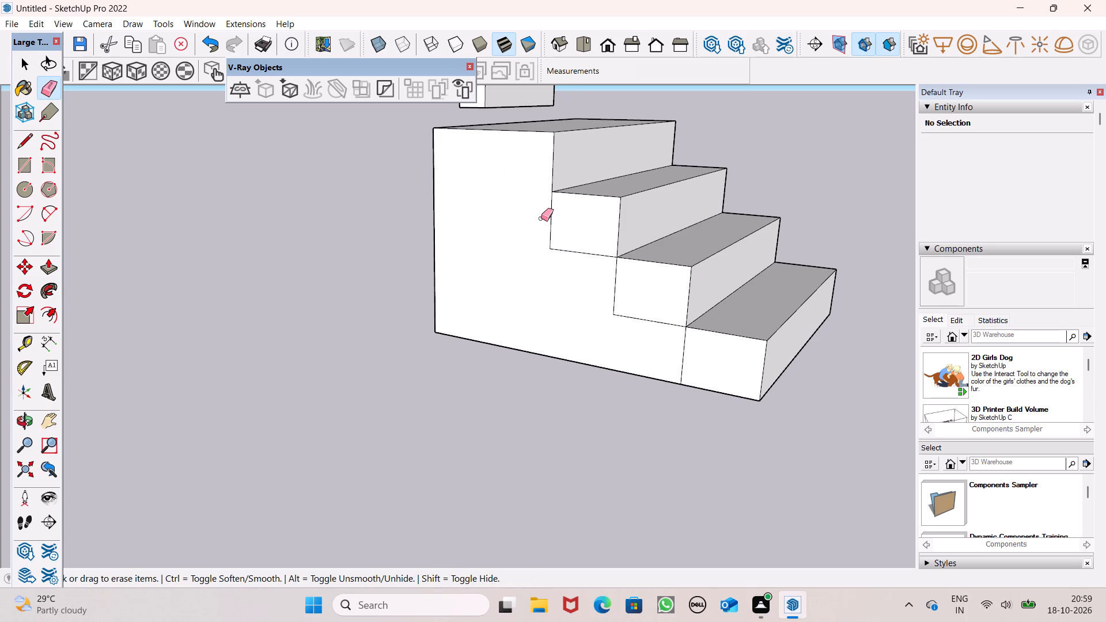
left_click_drag(560, 230, 539, 249)
left_click_drag(558, 236, 538, 240)
left_click_drag(630, 284, 619, 313)
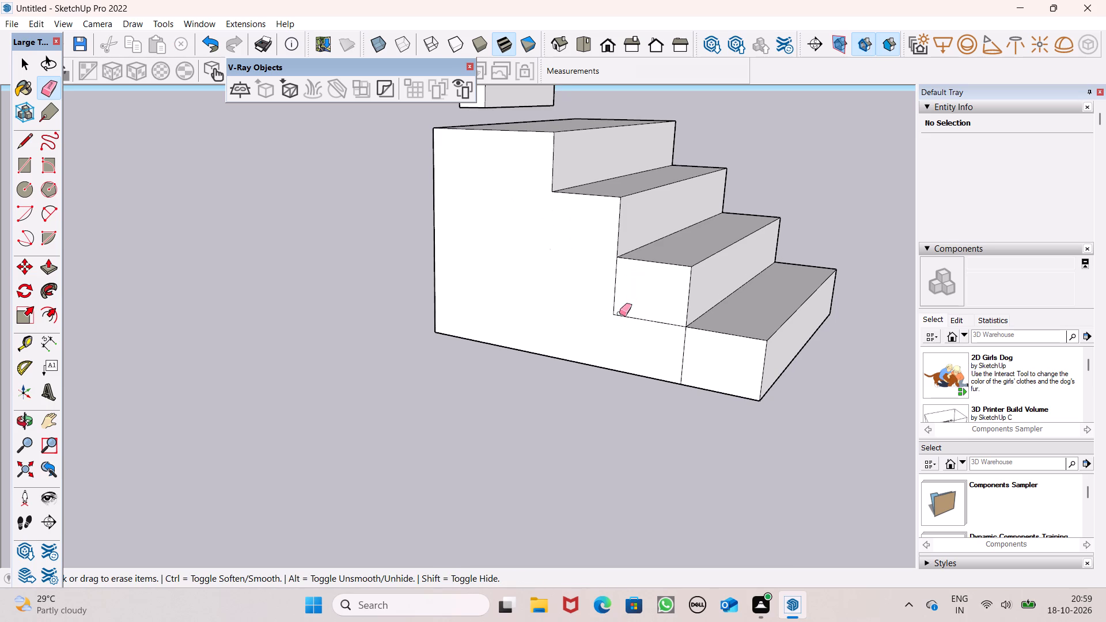
left_click_drag(619, 313, 612, 324)
left_click(618, 308)
left_click_drag(615, 306, 604, 306)
left_click_drag(657, 335, 690, 362)
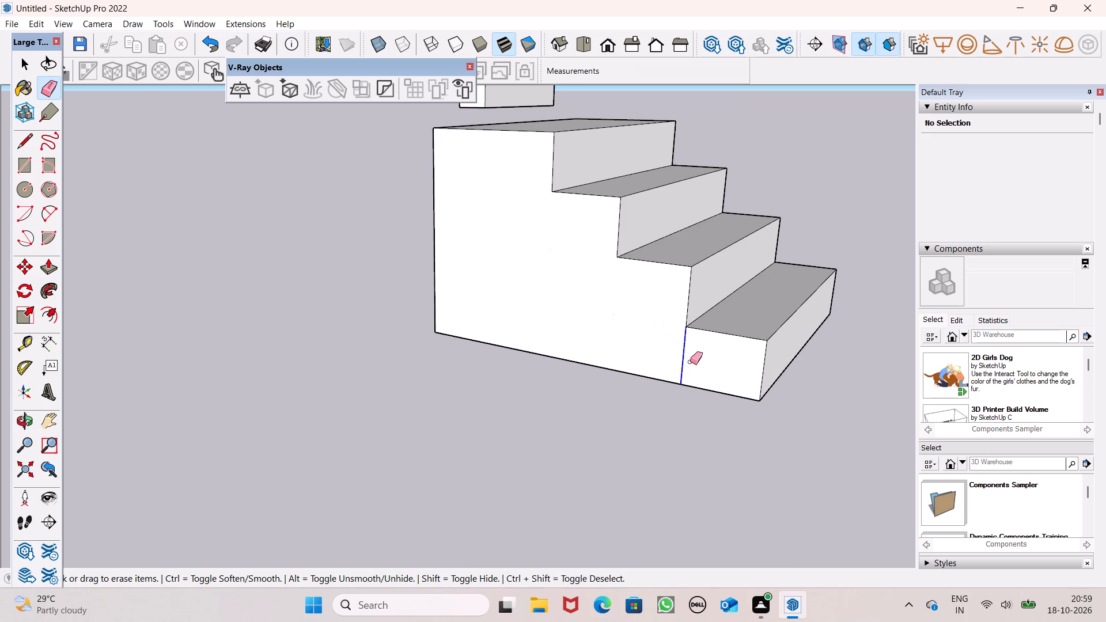
left_click_drag(690, 362, 691, 362)
Erase the dividing line beneath the landing on the stair's back face.
middle_click_drag(567, 325, 926, 318)
left_click_drag(411, 170, 411, 175)
double_click(411, 176)
left_click_drag(432, 176, 430, 184)
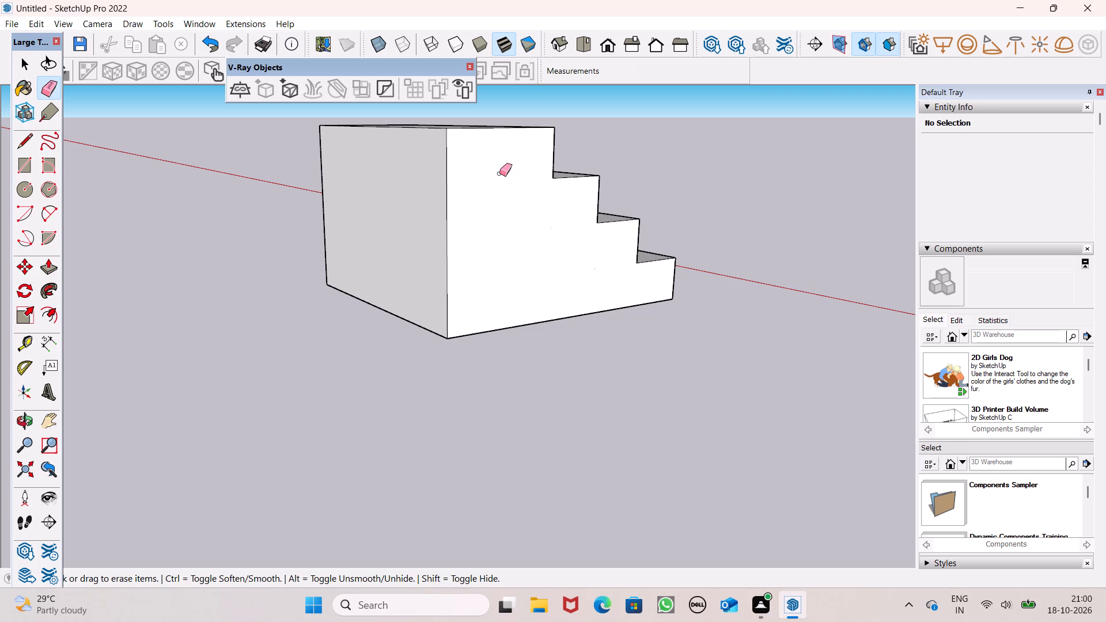
Erase the dividing lines between the step blocks and under the landing on the stair's opposite side face.
scroll(500, 175, "down", 1)
middle_click_drag(534, 207, 228, 228)
middle_click_drag(463, 290, 25, 268)
scroll(198, 306, "up", 1)
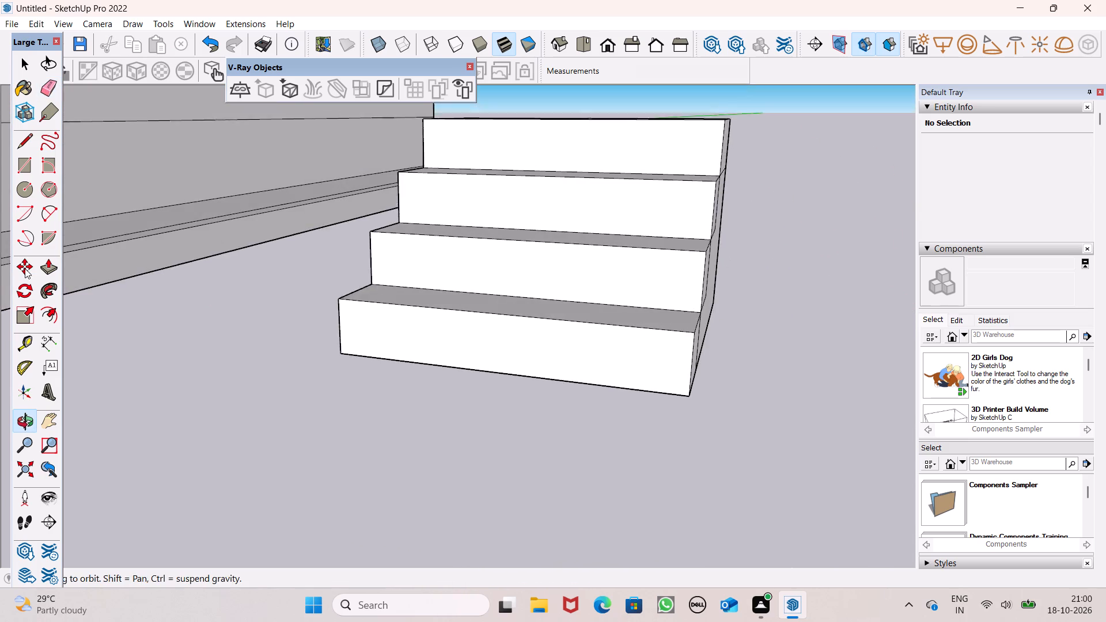
middle_click_drag(25, 268, 0, 274)
middle_click_drag(573, 271, 176, 309)
scroll(176, 309, "up", 1)
left_click_drag(585, 317, 534, 354)
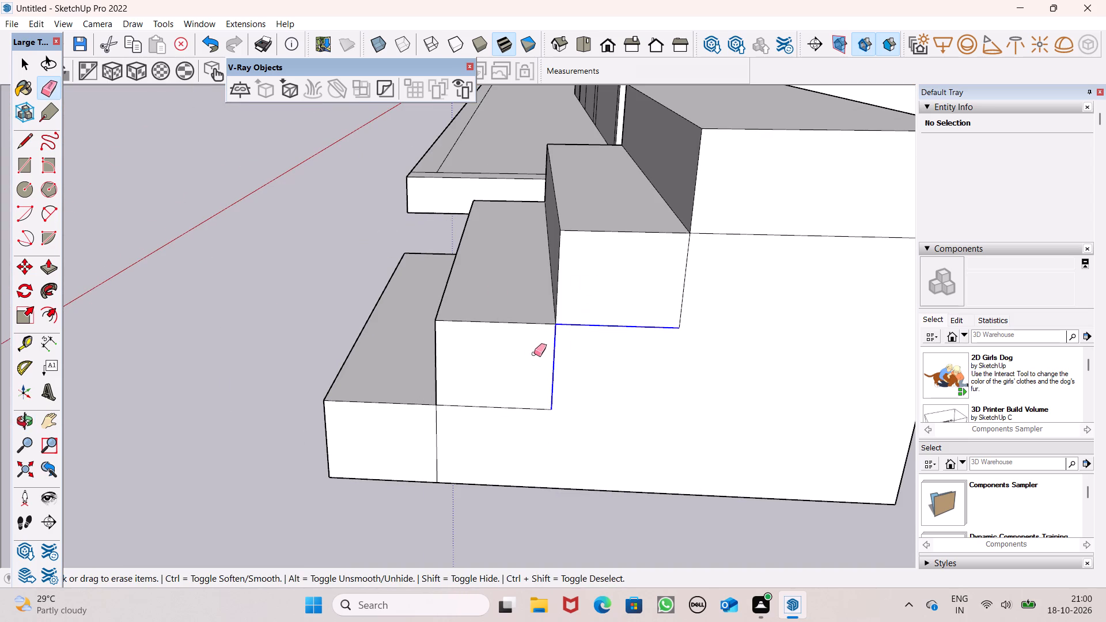
left_click_drag(534, 354, 536, 368)
left_click(507, 409)
left_click_drag(453, 424, 429, 432)
left_click_drag(696, 274, 668, 281)
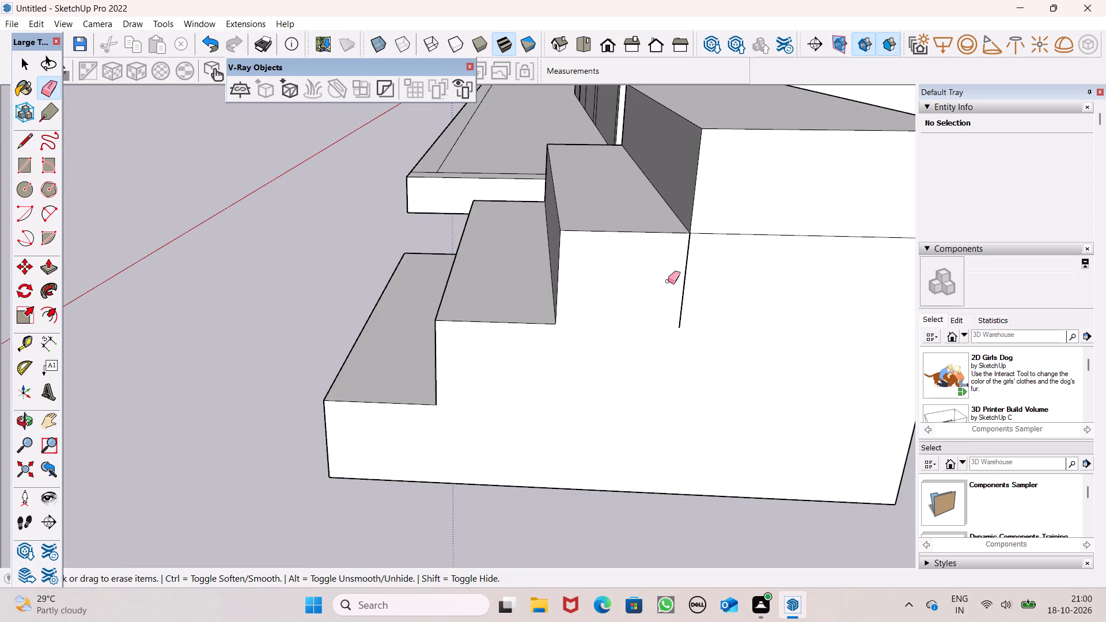
left_click_drag(668, 281, 637, 285)
left_click_drag(828, 215, 662, 277)
scroll(416, 276, "down", 7)
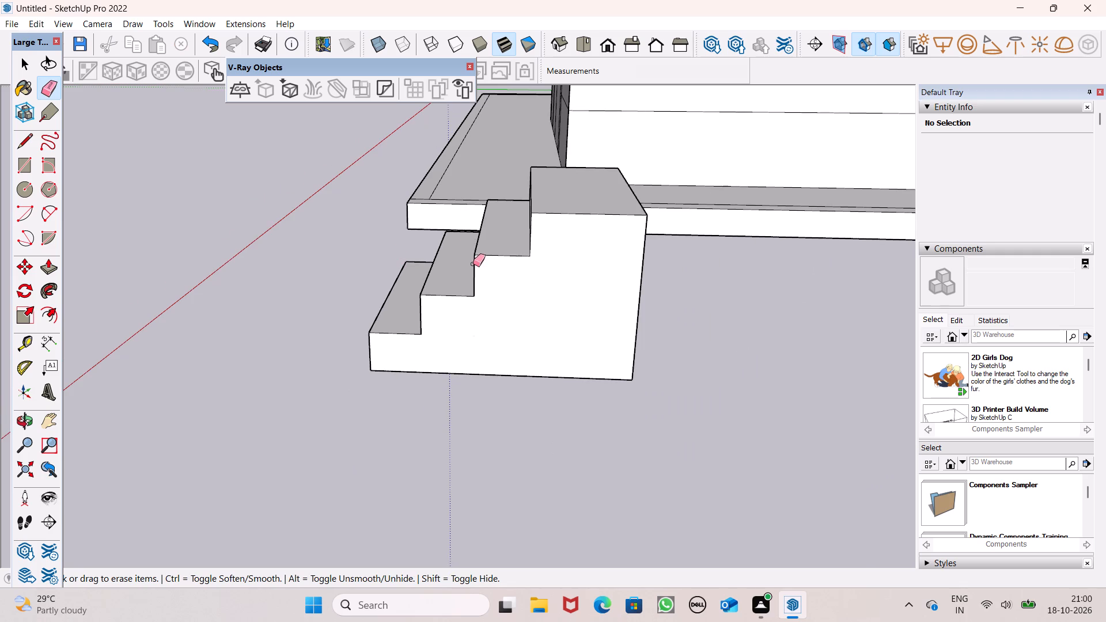
key("space")
Select the whole connected four-step stair and make it a group.
middle_click_drag(474, 347, 801, 314)
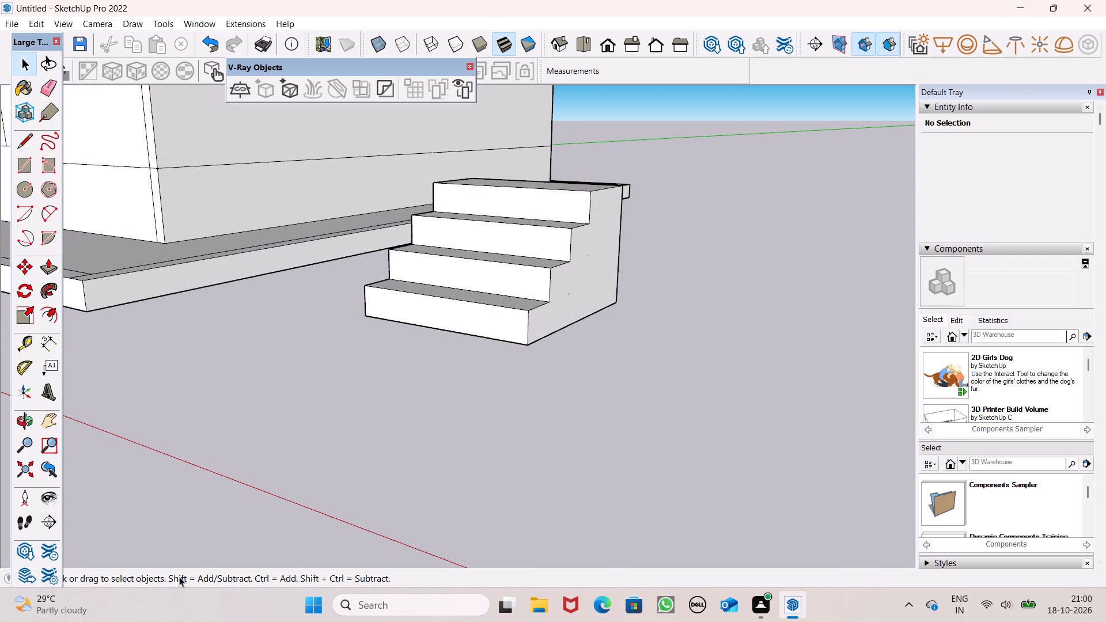
middle_click_drag(425, 402, 650, 490)
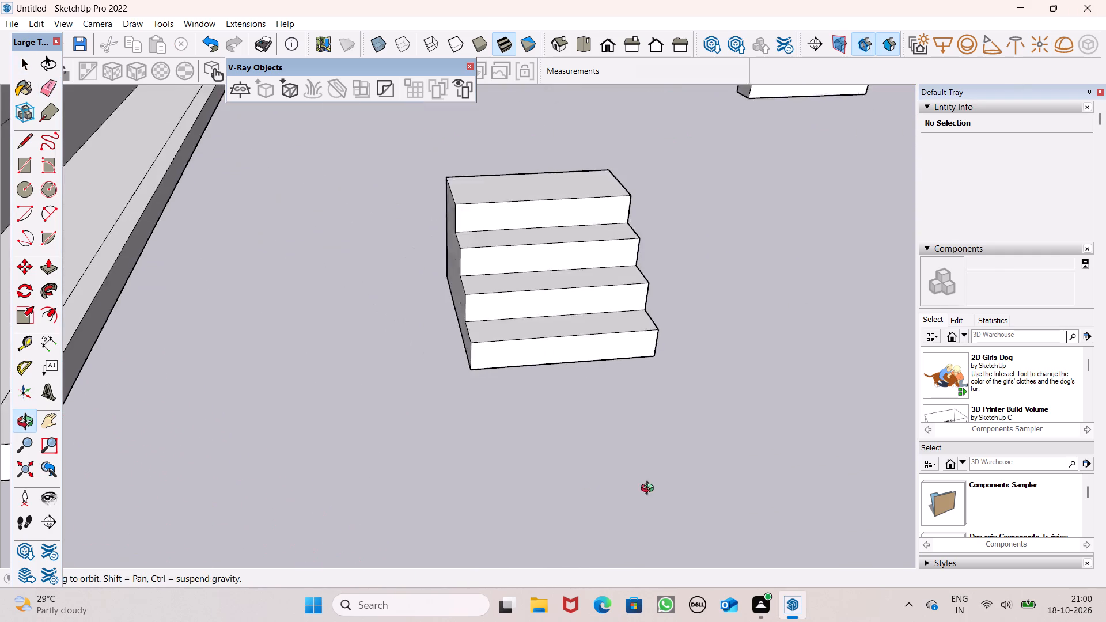
middle_click_drag(650, 490, 677, 443)
triple_click(591, 308)
left_click(591, 307)
right_click(591, 307)
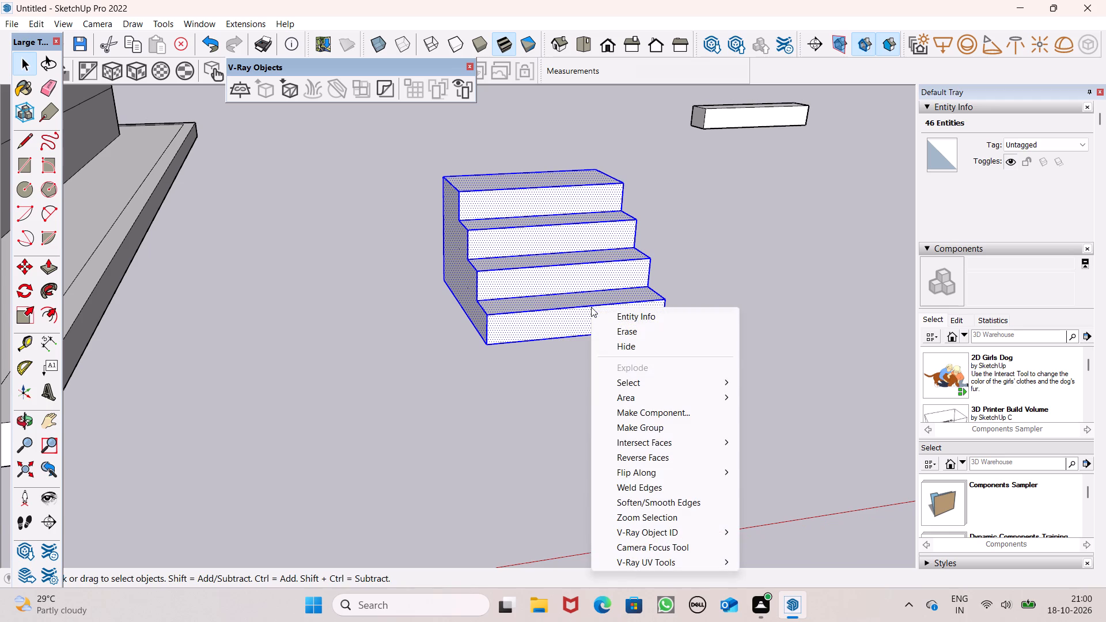
left_click(641, 429)
Move the stair group about 47' 5 1/2" to the front of the ground-floor doorway, plus about 11 11/16" sideways.
scroll(745, 259, "down", 7)
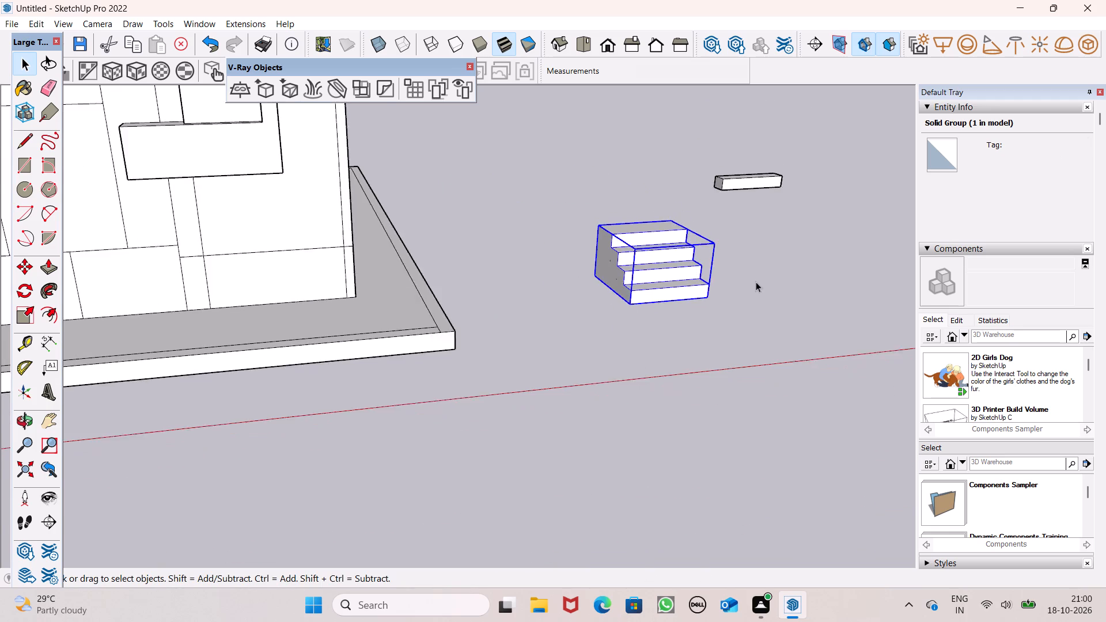
scroll(757, 285, "down", 8)
key("m")
key("Return")
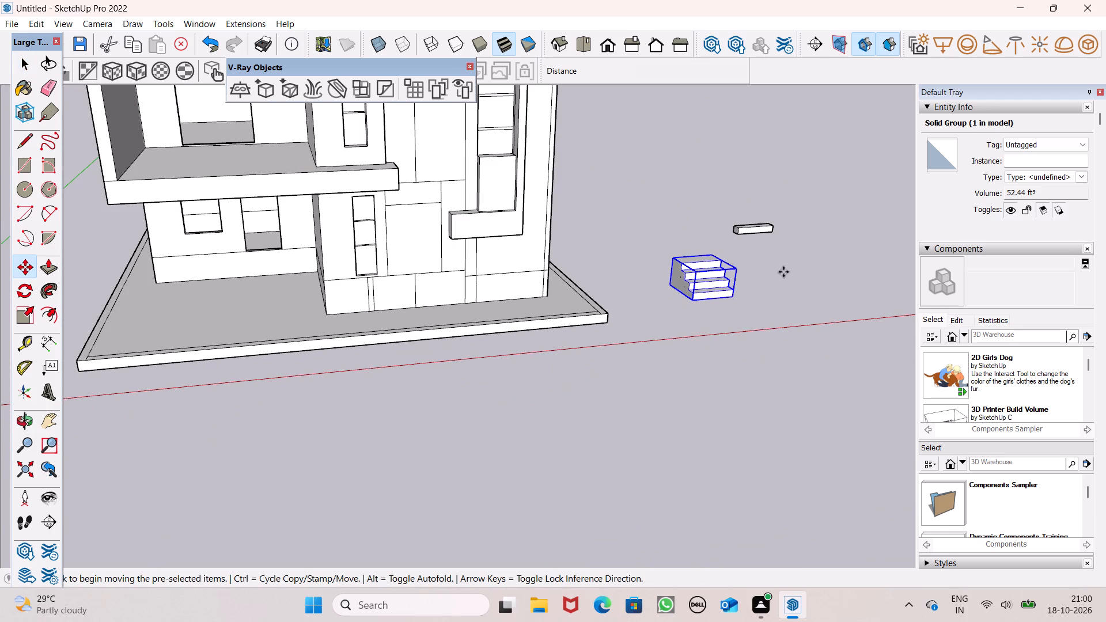
left_click_drag(735, 298, 599, 298)
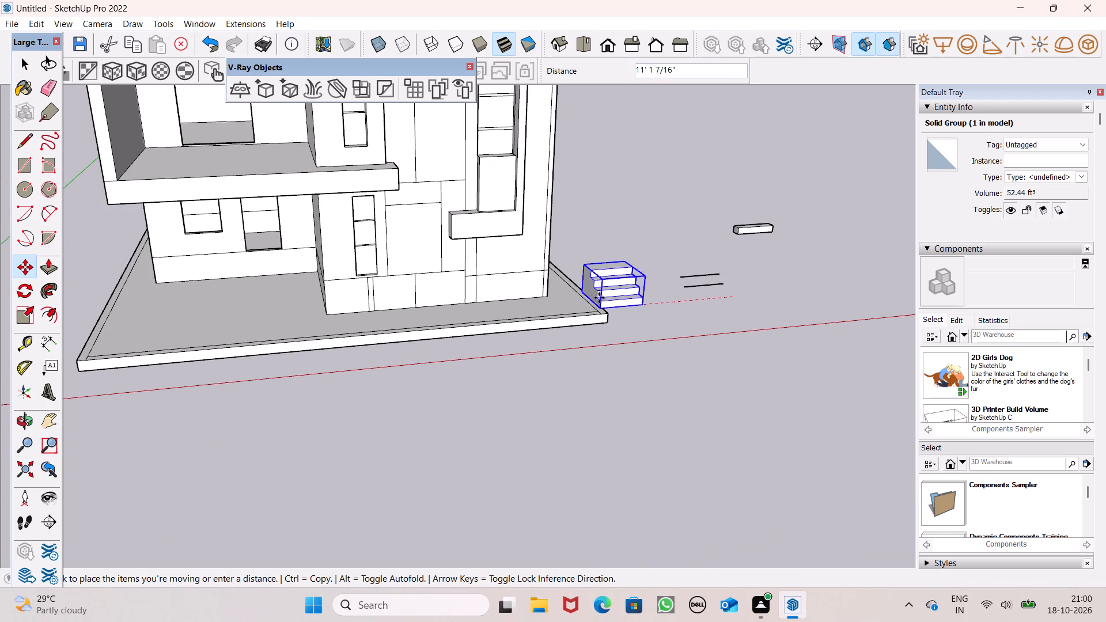
left_click_drag(599, 298, 294, 291)
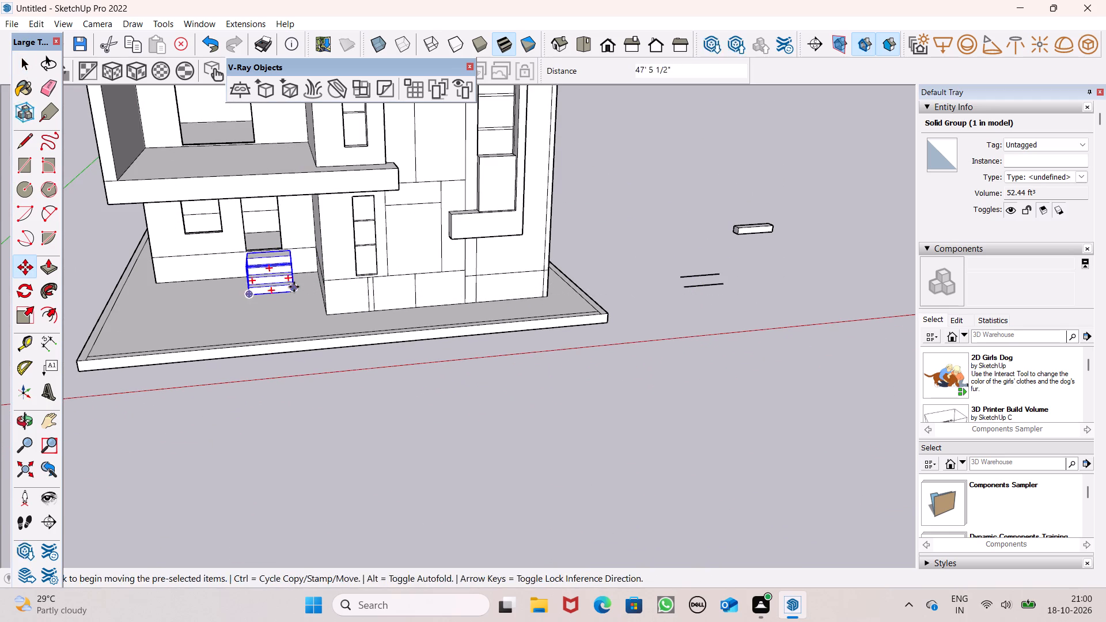
left_click(294, 286)
left_click(285, 291)
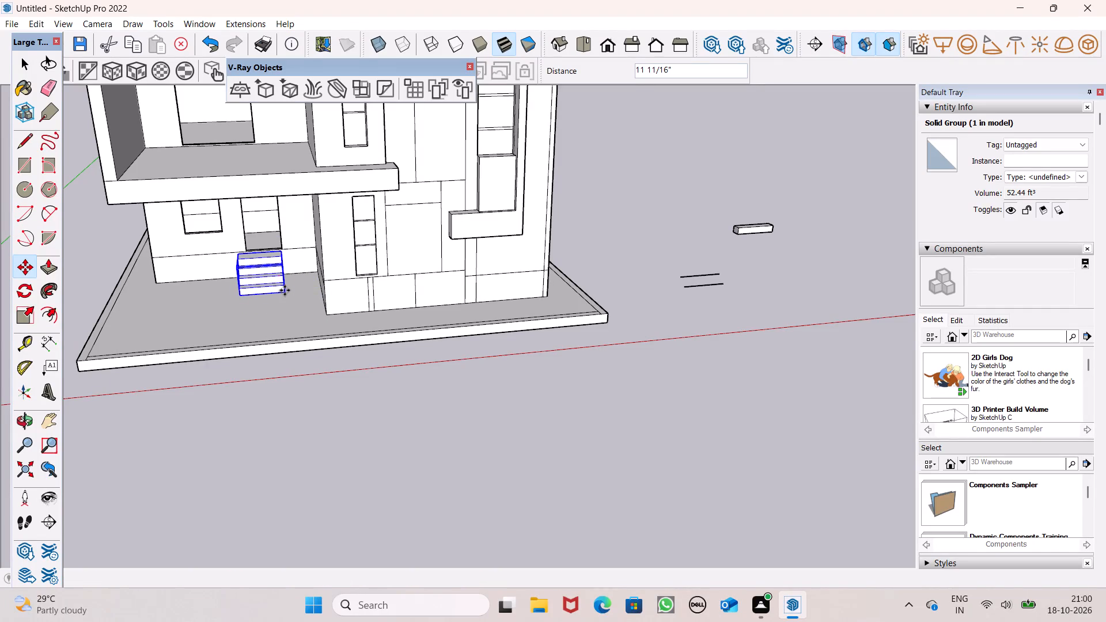
Move the stair group about 2' 3 3/8" by its back bottom corner so it sits against the doorway wall.
middle_click_drag(358, 351, 499, 358)
scroll(440, 361, "up", 1)
scroll(182, 324, "up", 2)
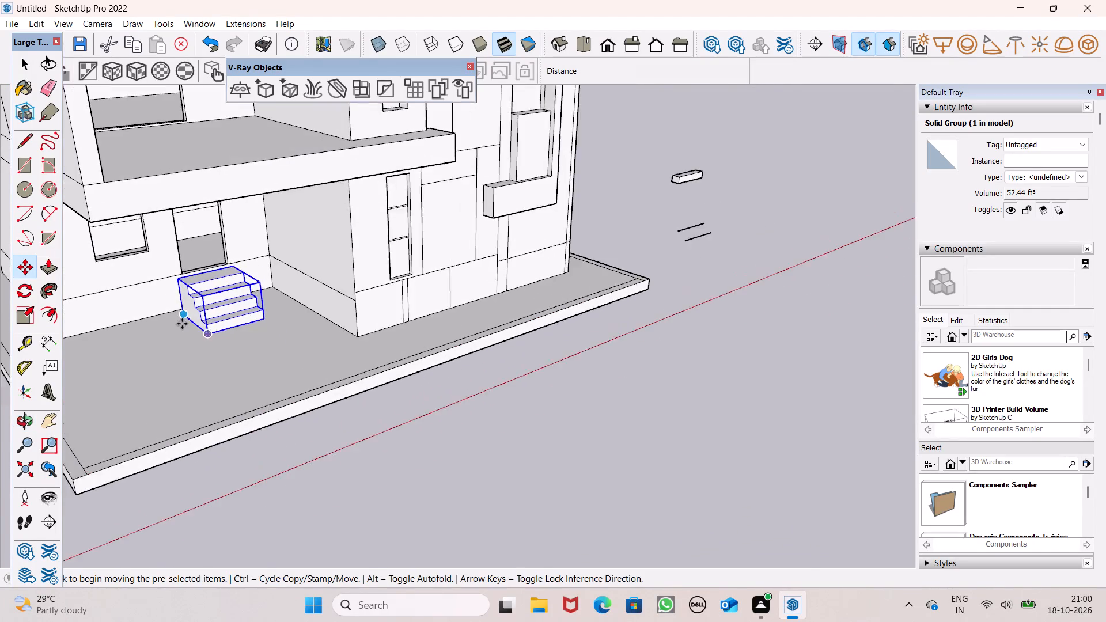
scroll(182, 324, "up", 6)
scroll(220, 282, "up", 9)
scroll(305, 276, "down", 5)
middle_click_drag(258, 296, 394, 314)
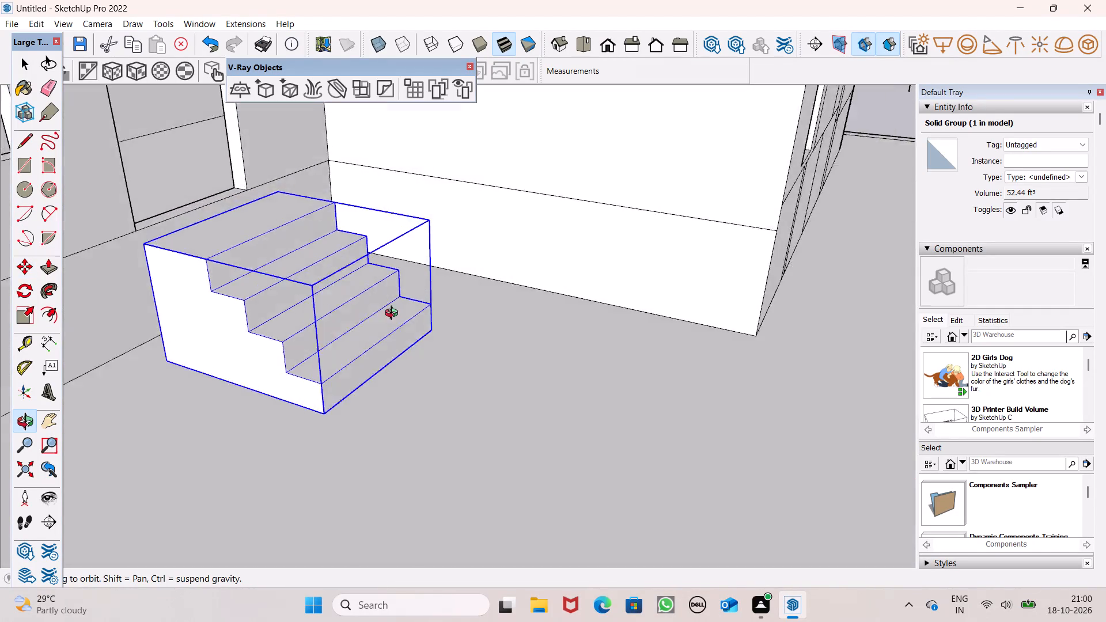
middle_click_drag(394, 314, 564, 260)
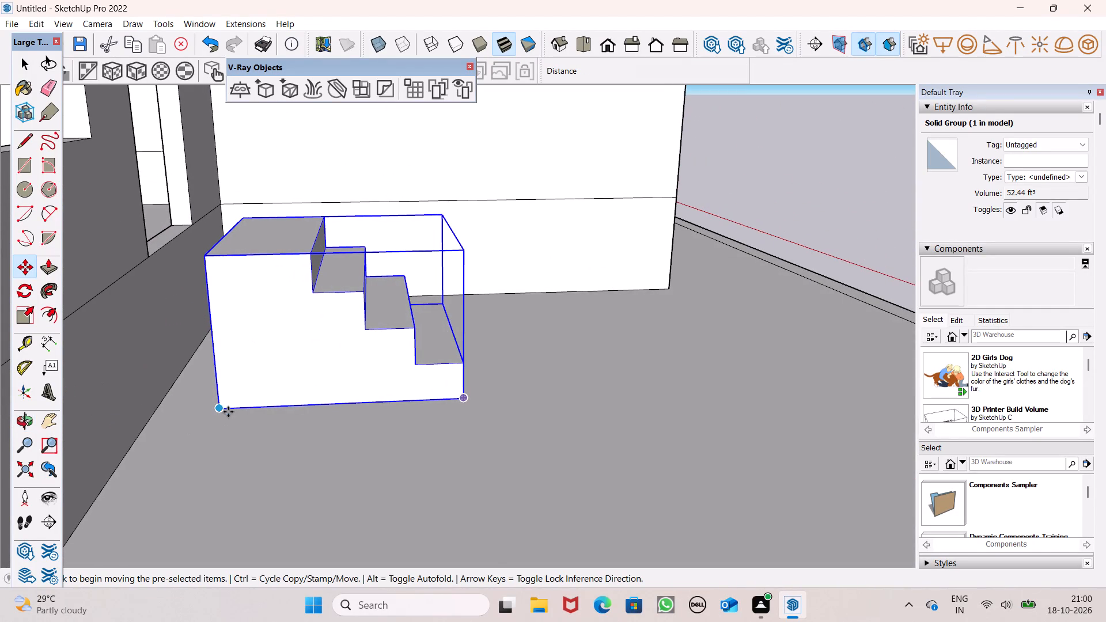
left_click_drag(219, 409, 177, 378)
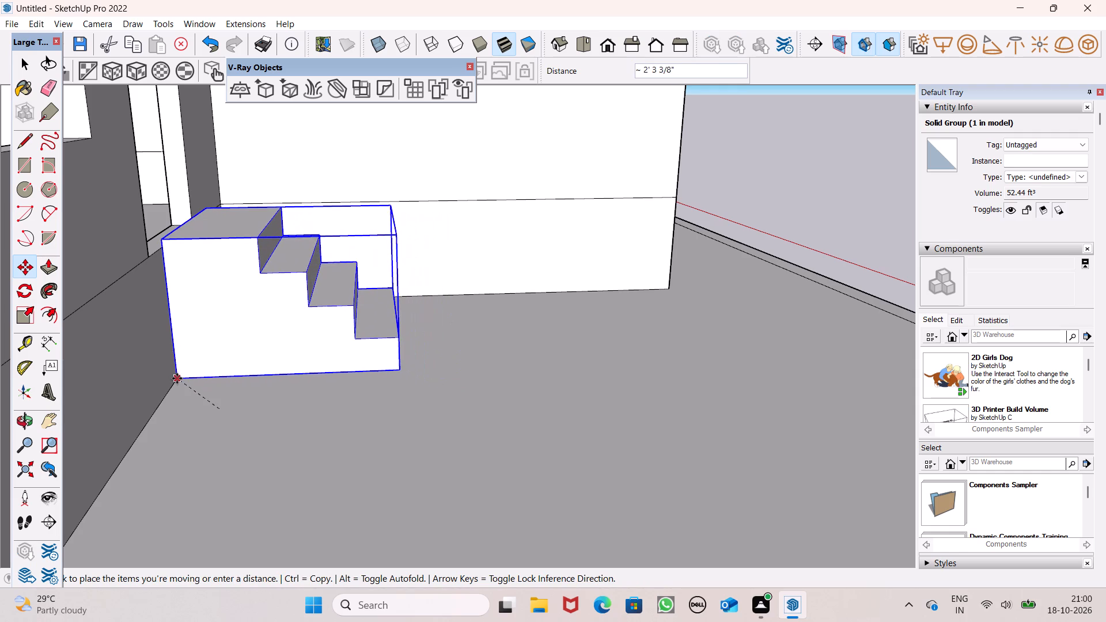
left_click_drag(177, 378, 179, 384)
Shift the stair group about 8 1/16" along the base of the wall to align it with the doorway.
middle_click_drag(188, 404, 150, 355)
scroll(181, 383, "up", 1)
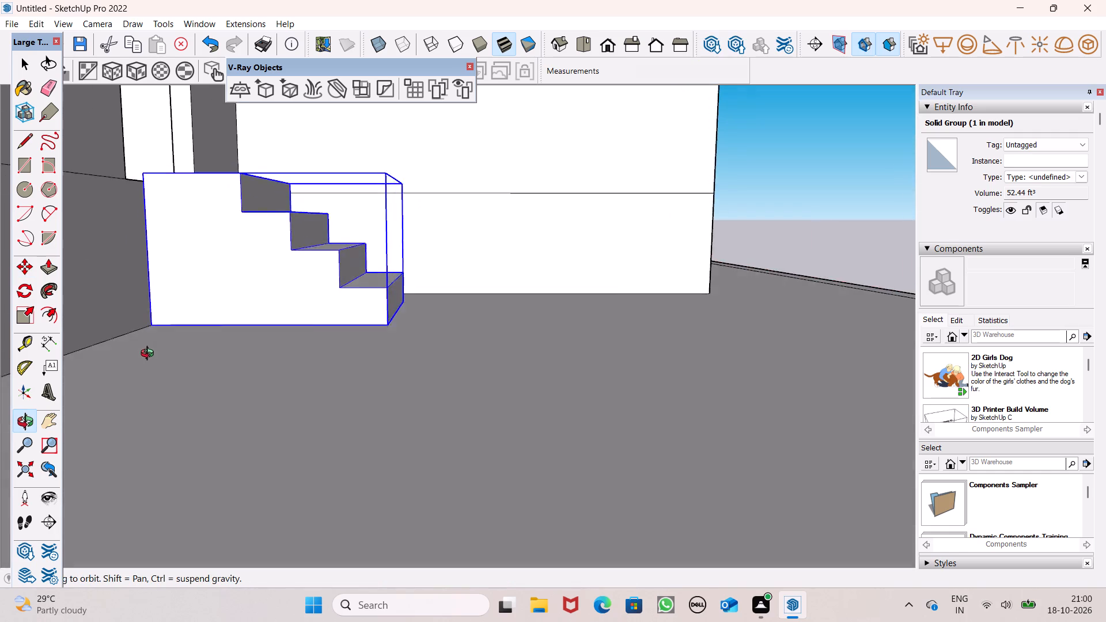
middle_click_drag(150, 355, 0, 360)
scroll(349, 304, "down", 2)
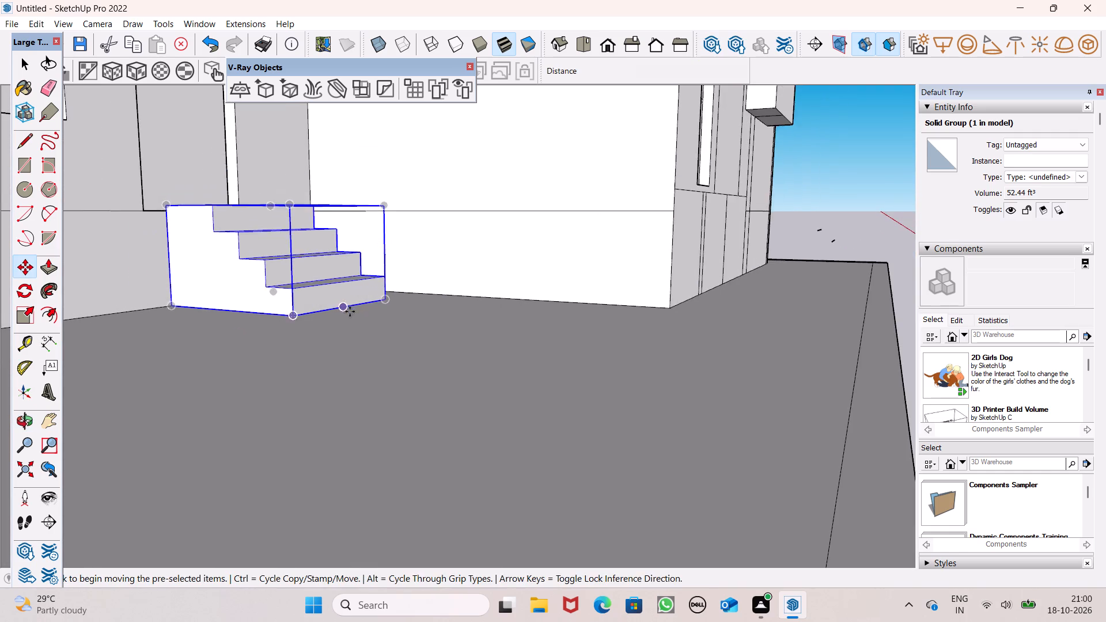
middle_click_drag(416, 345, 136, 396)
scroll(376, 301, "up", 3)
middle_click_drag(354, 315, 521, 363)
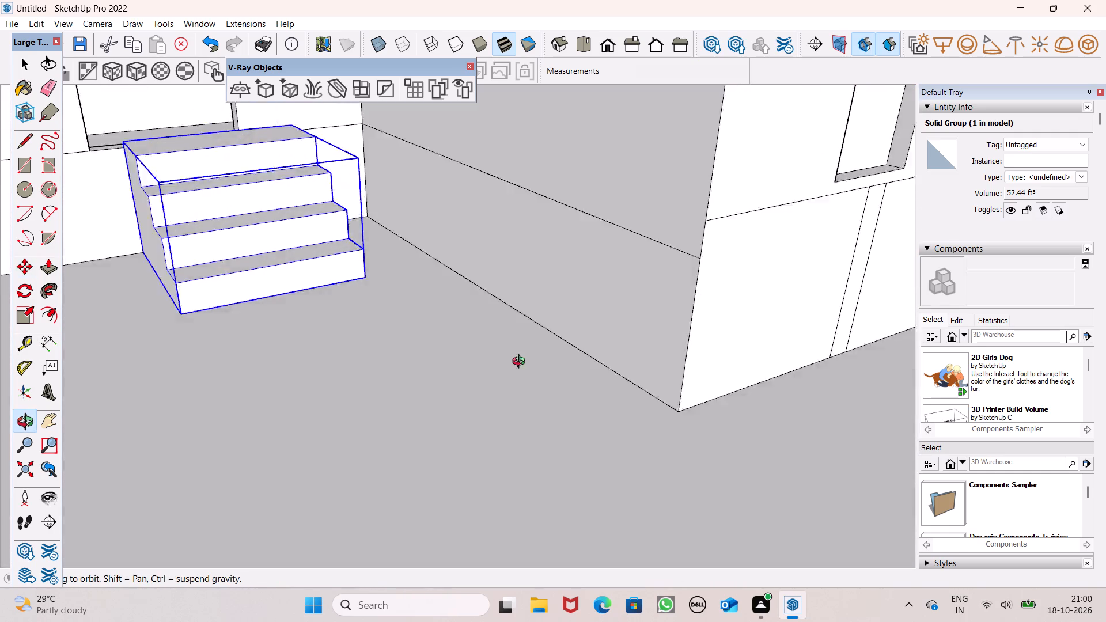
middle_click_drag(521, 363, 569, 364)
scroll(569, 351, "up", 1)
scroll(546, 265, "down", 7)
scroll(219, 249, "up", 5)
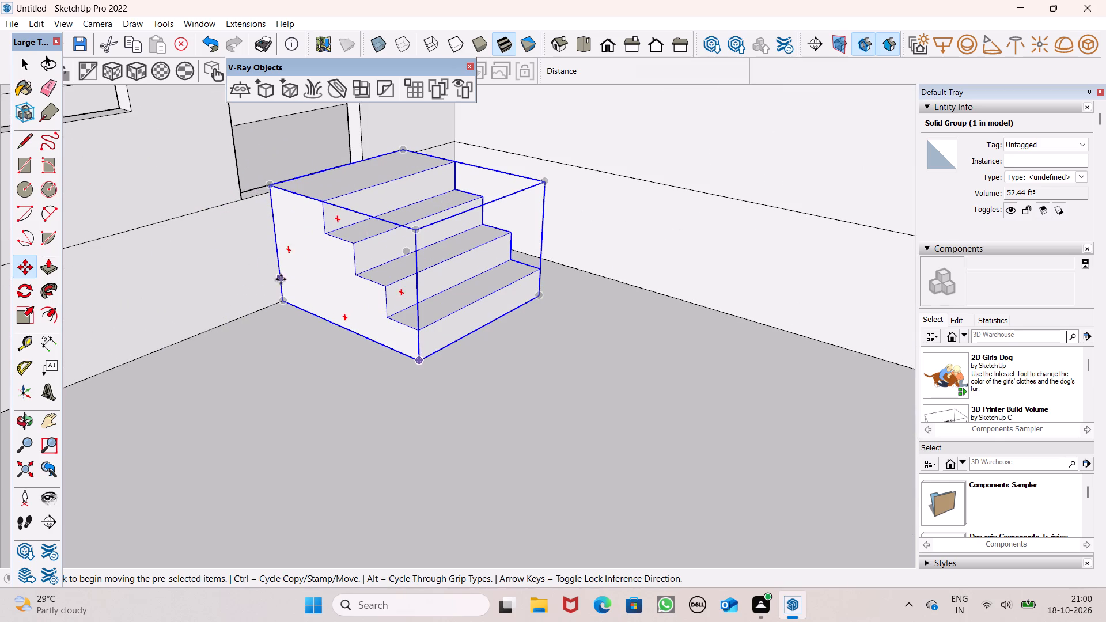
left_click_drag(281, 298, 266, 306)
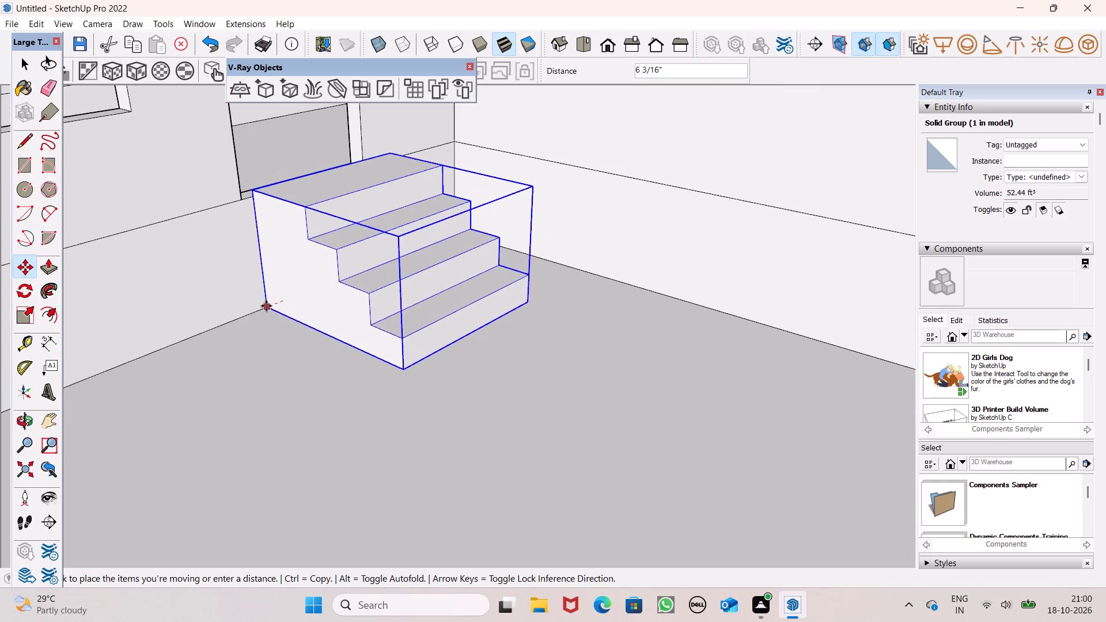
left_click_drag(266, 306, 263, 312)
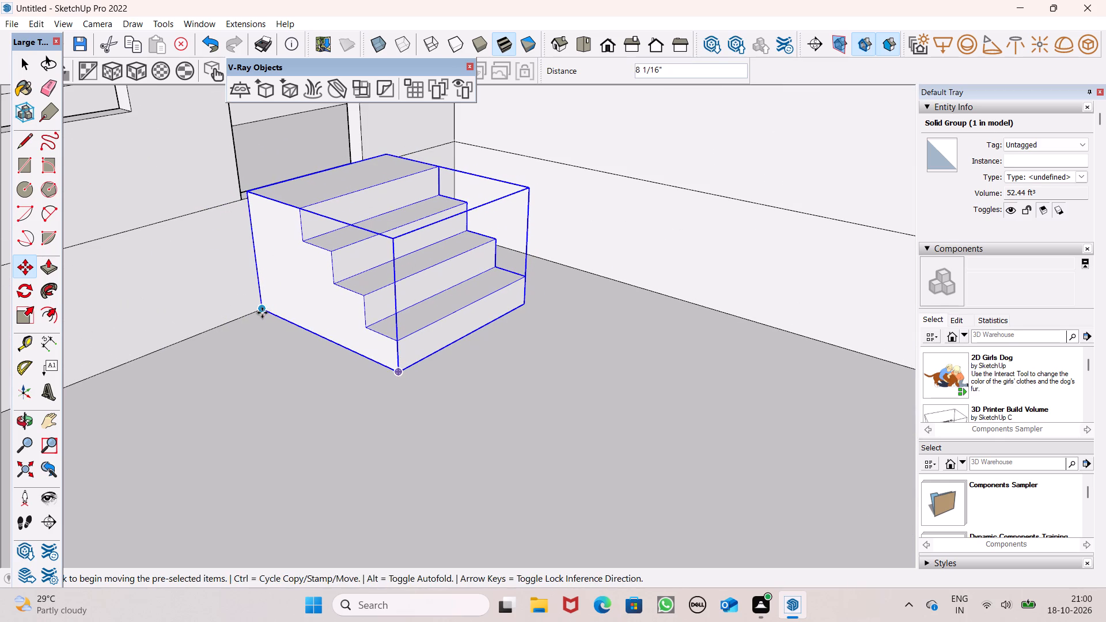
key("space")
key("v")
key("space")
Move the stair group about 4 5/8" along the base of the wall by its back bottom corner, towards the window side.
scroll(318, 322, "down", 13)
left_click(618, 442)
middle_click_drag(619, 444, 591, 454)
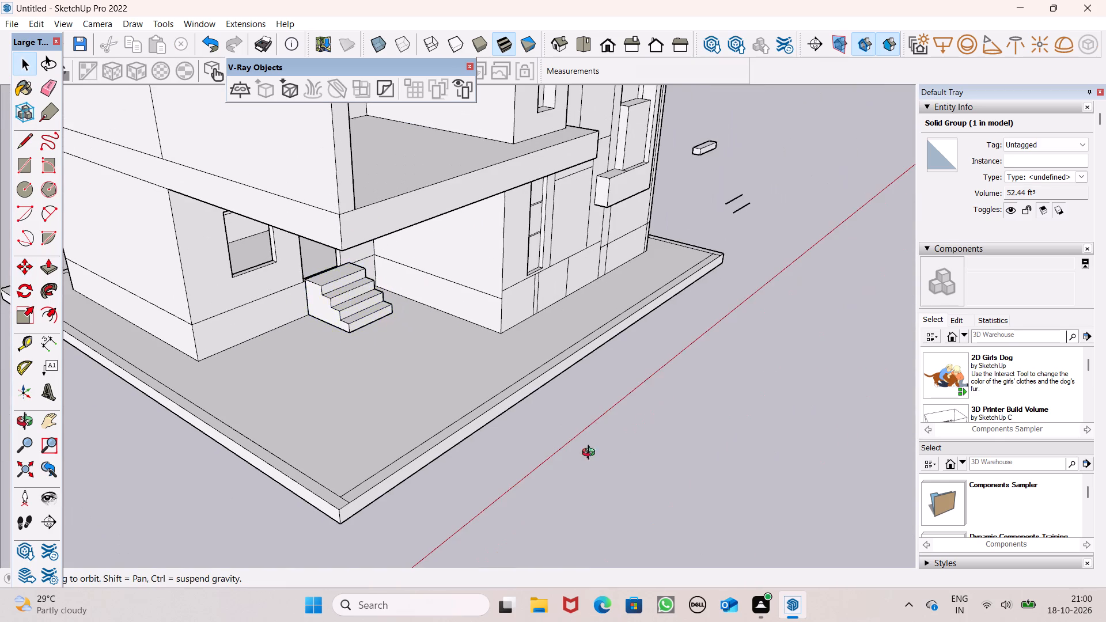
middle_click_drag(591, 454, 354, 433)
scroll(353, 256, "up", 8)
scroll(427, 261, "up", 6)
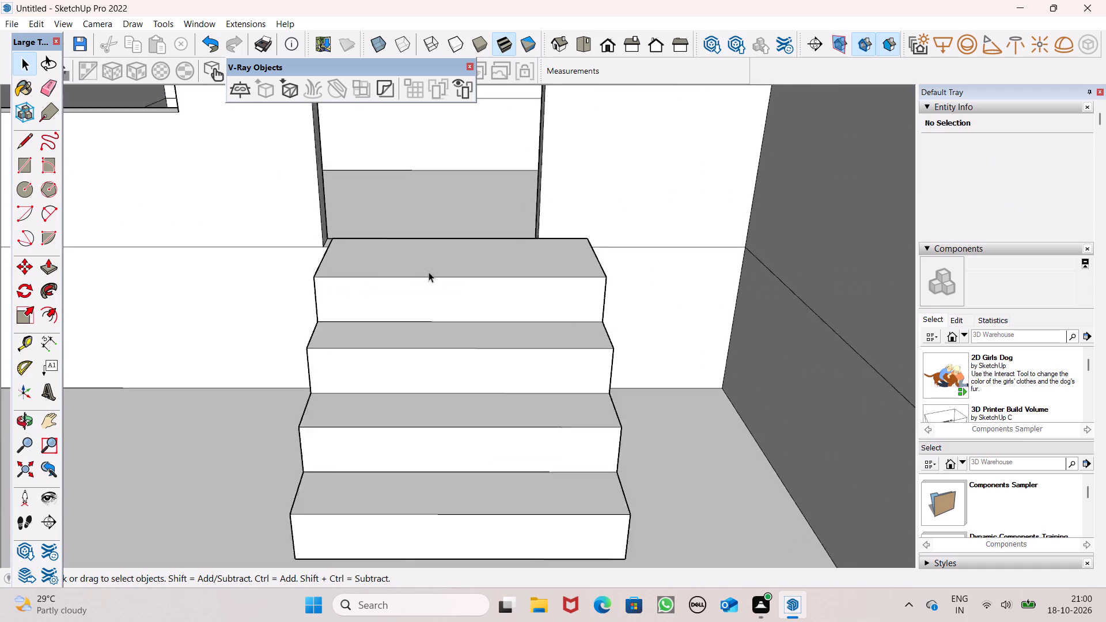
scroll(429, 272, "up", 2)
middle_click_drag(388, 330, 530, 371)
left_click(376, 365)
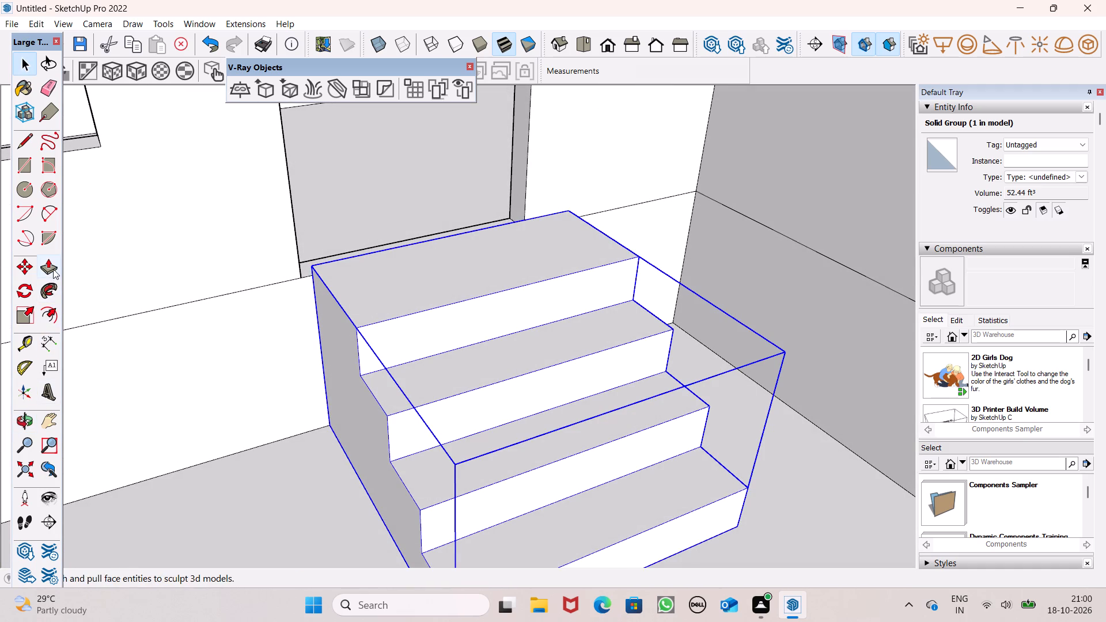
key("m")
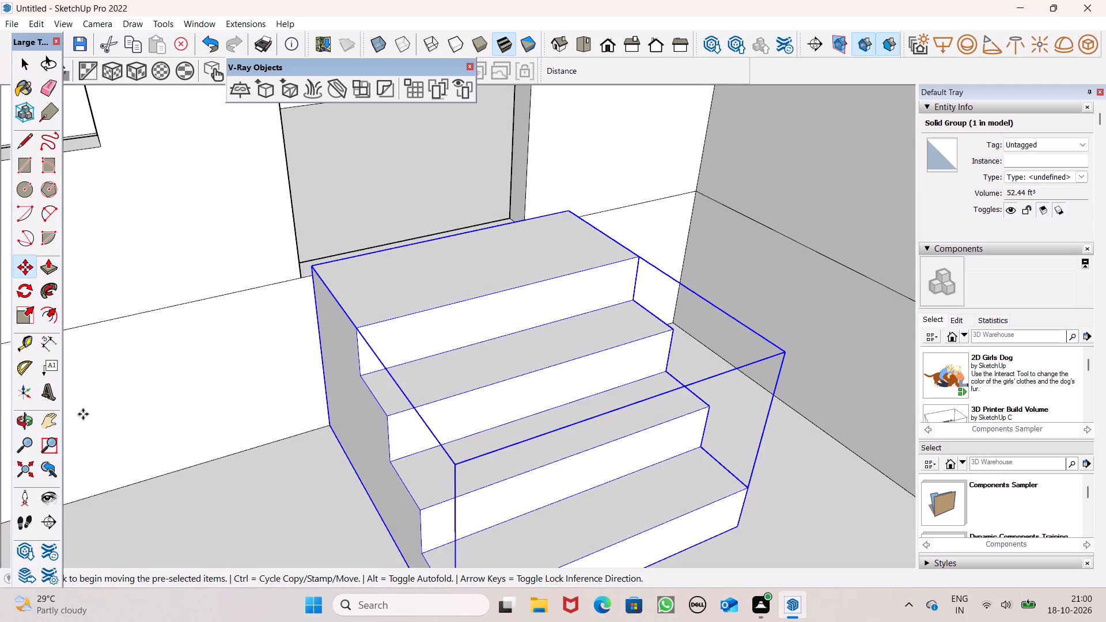
key("Return")
left_click_drag(328, 433, 325, 434)
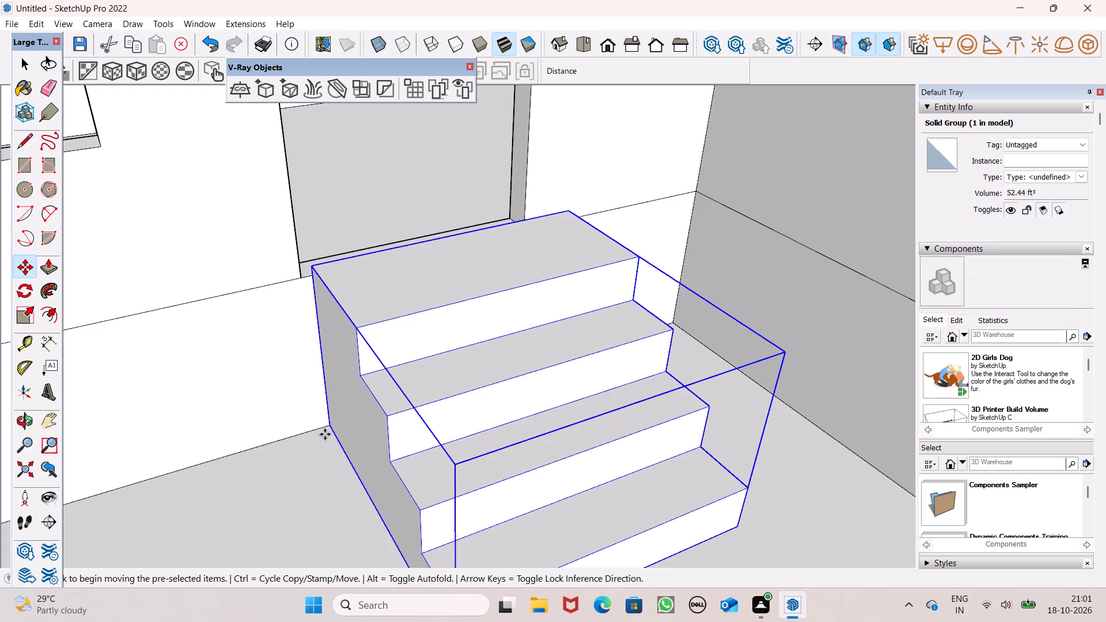
left_click_drag(325, 434, 310, 438)
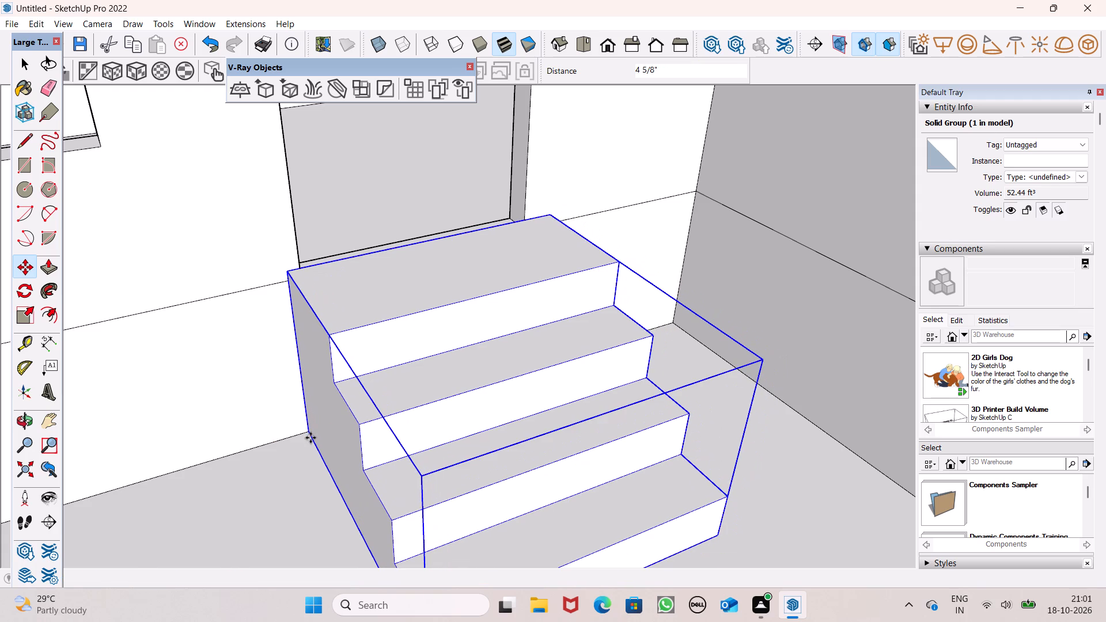
type("VB")
key("space")
key("space")
key("b")
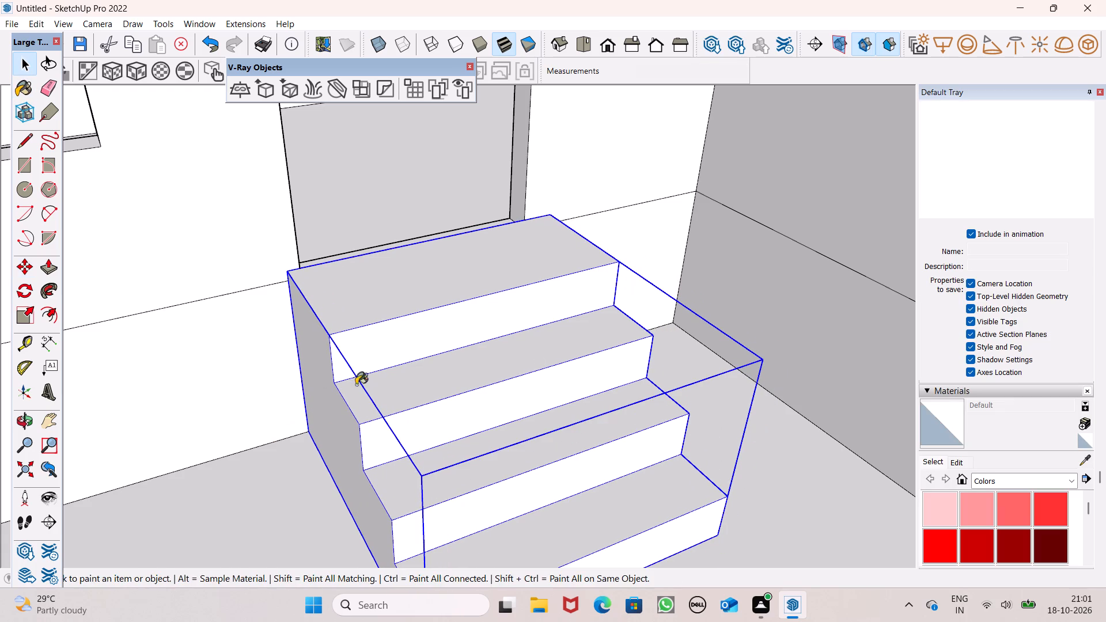
key("space")
Examine the stair's alignment with the doorway in front view and from both sides.
scroll(393, 382, "down", 6)
middle_click_drag(475, 432, 420, 445)
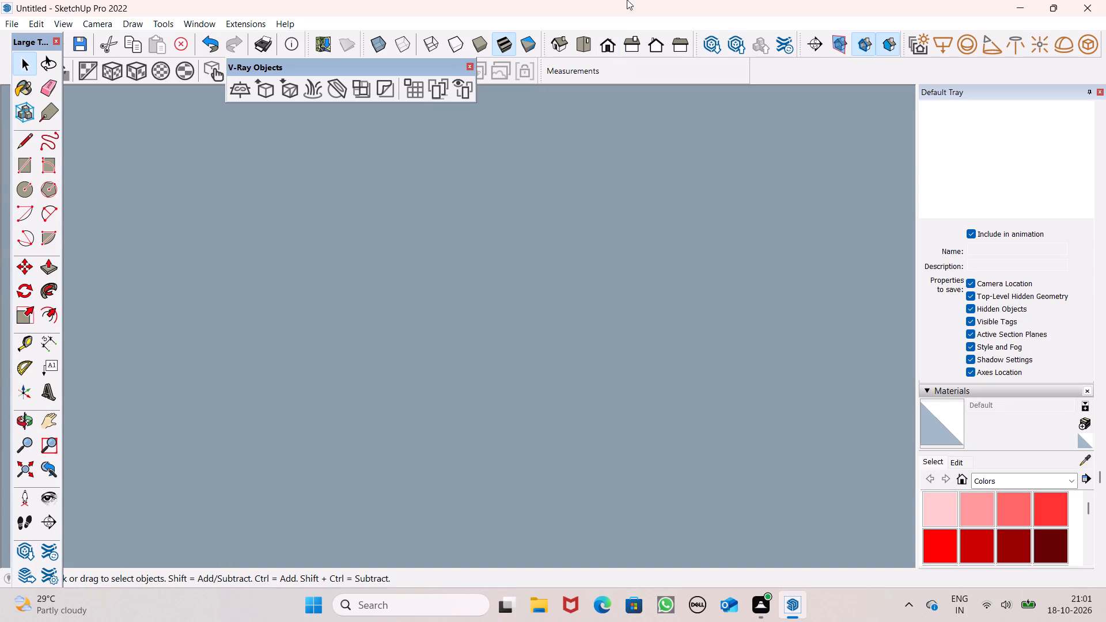
left_click(616, 42)
scroll(490, 357, "down", 7)
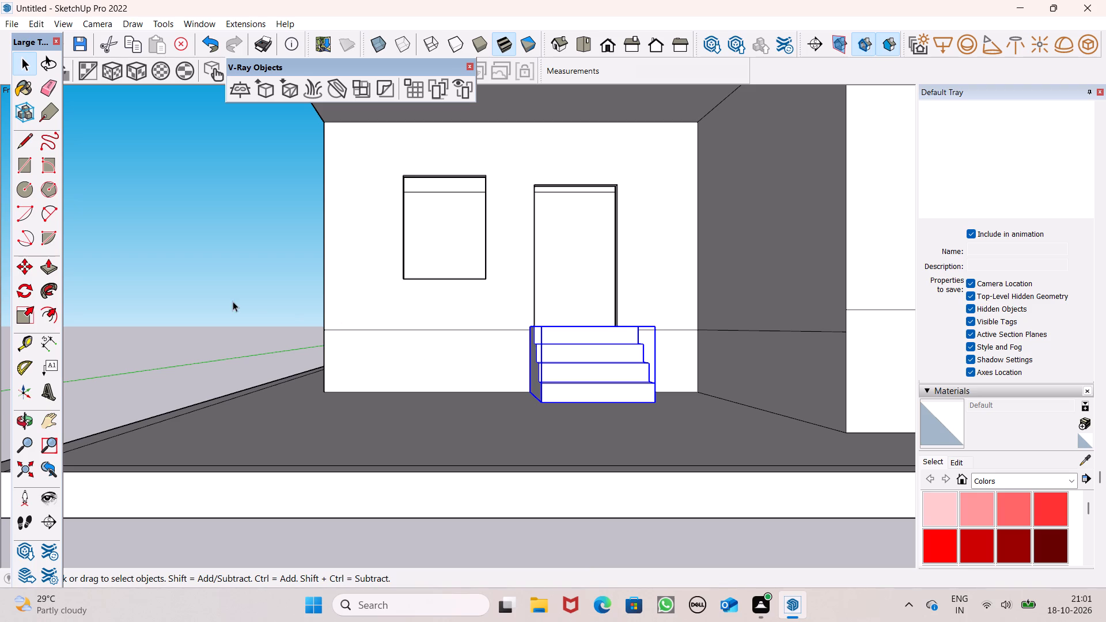
left_click(232, 299)
middle_click_drag(717, 451, 627, 581)
scroll(632, 451, "up", 4)
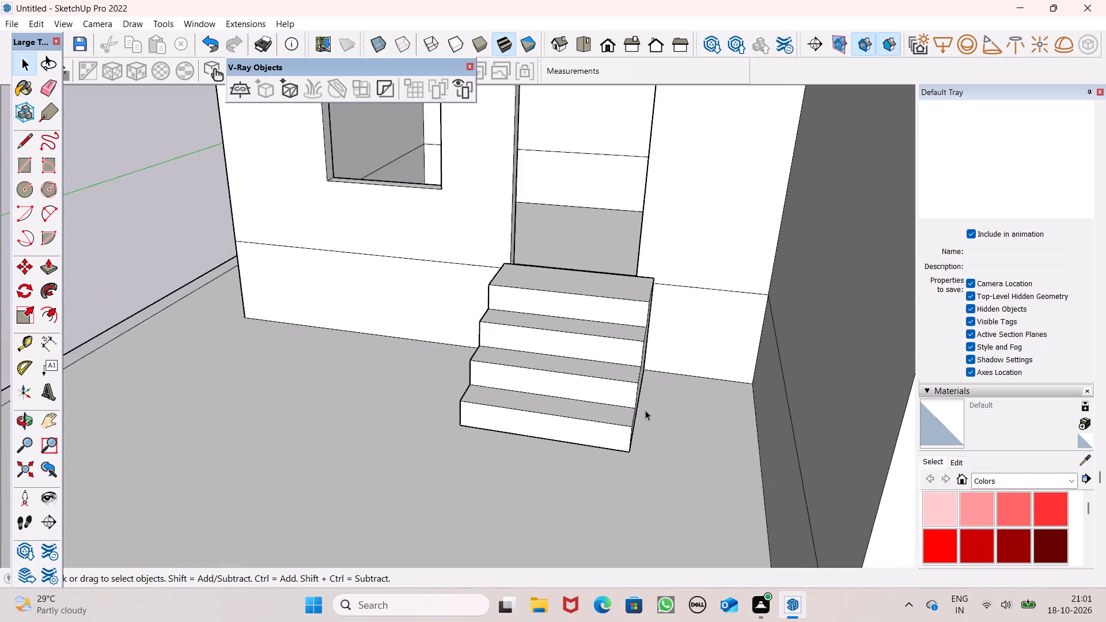
scroll(645, 410, "up", 5)
middle_click_drag(649, 415, 626, 435)
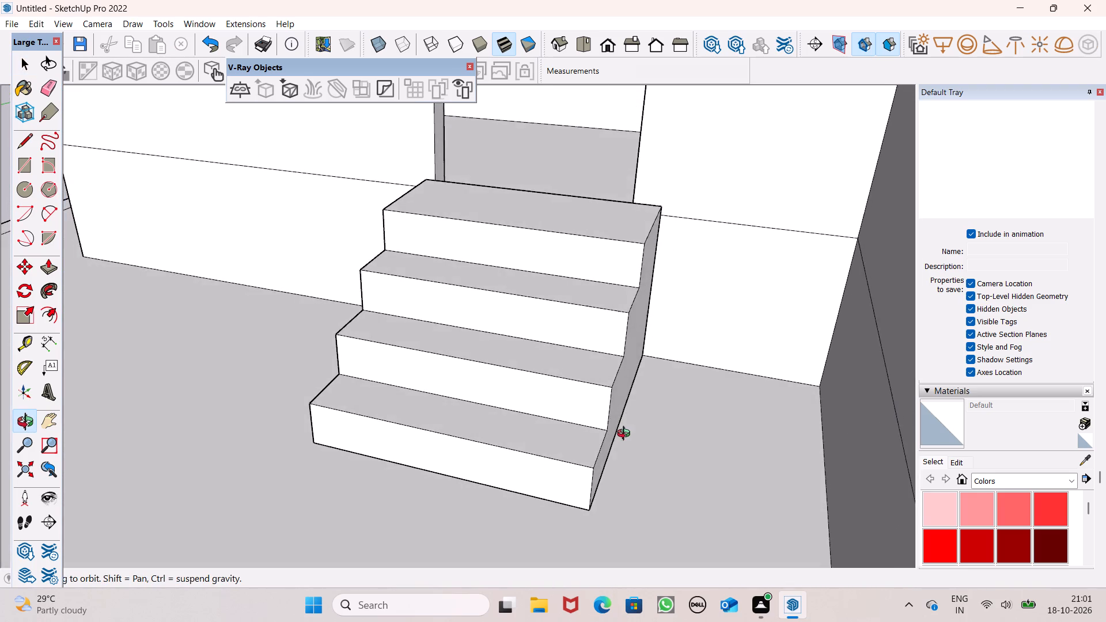
middle_click_drag(626, 435, 994, 396)
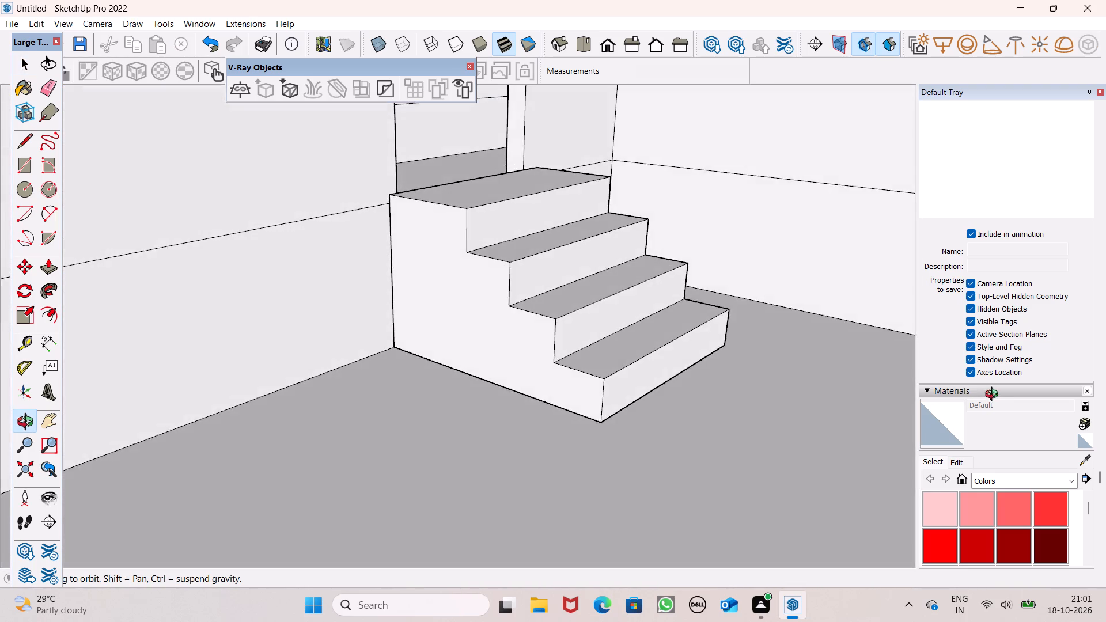
middle_click_drag(994, 396, 868, 218)
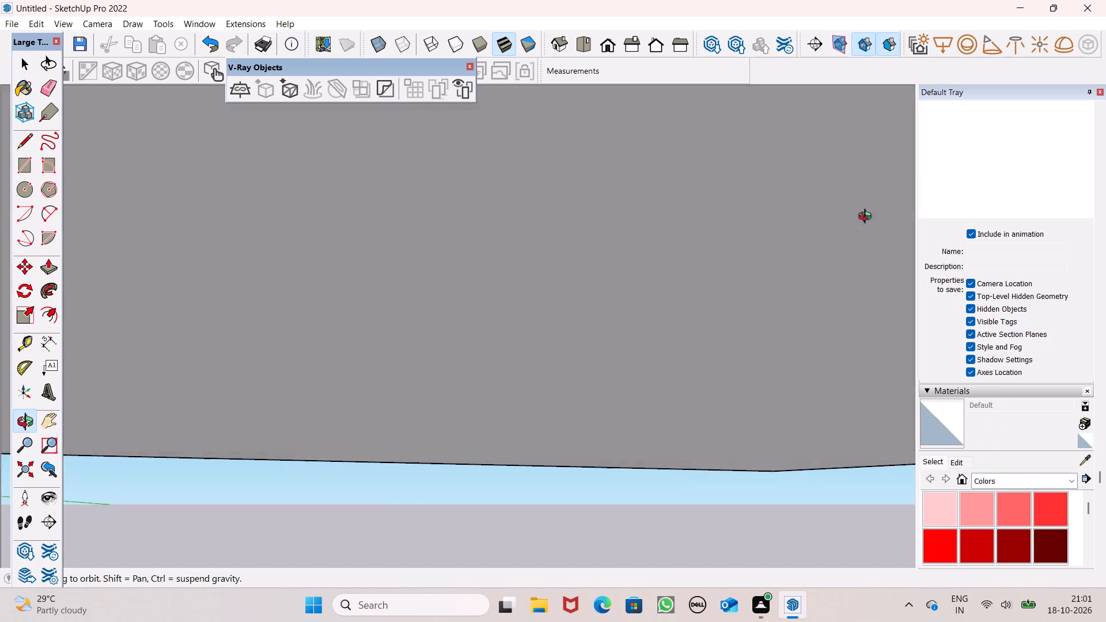
middle_click_drag(868, 218, 821, 244)
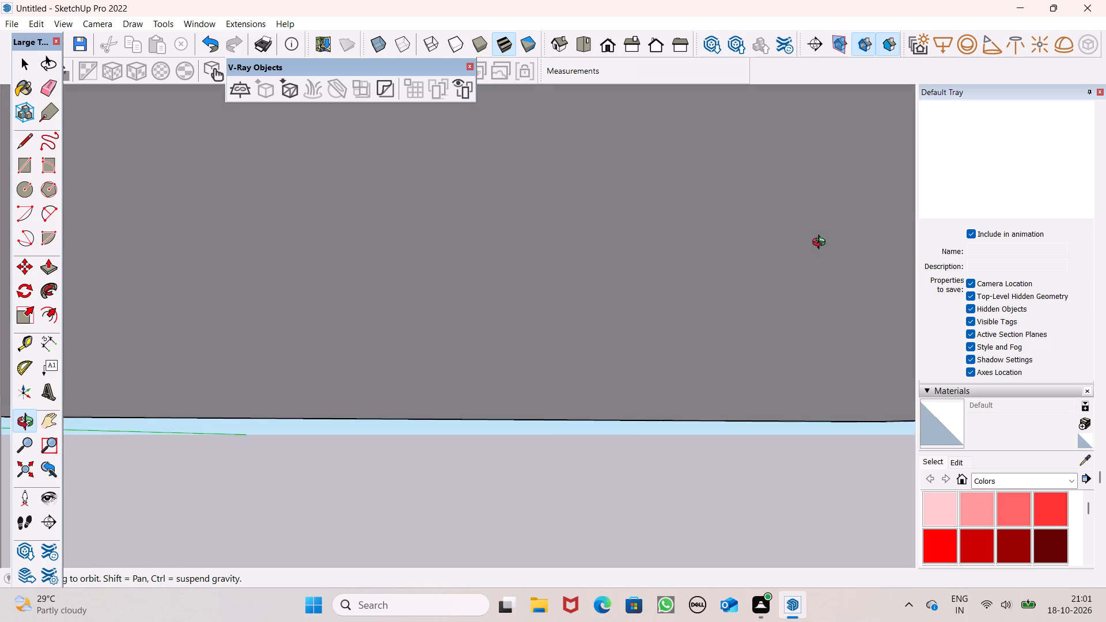
middle_click_drag(821, 244, 812, 388)
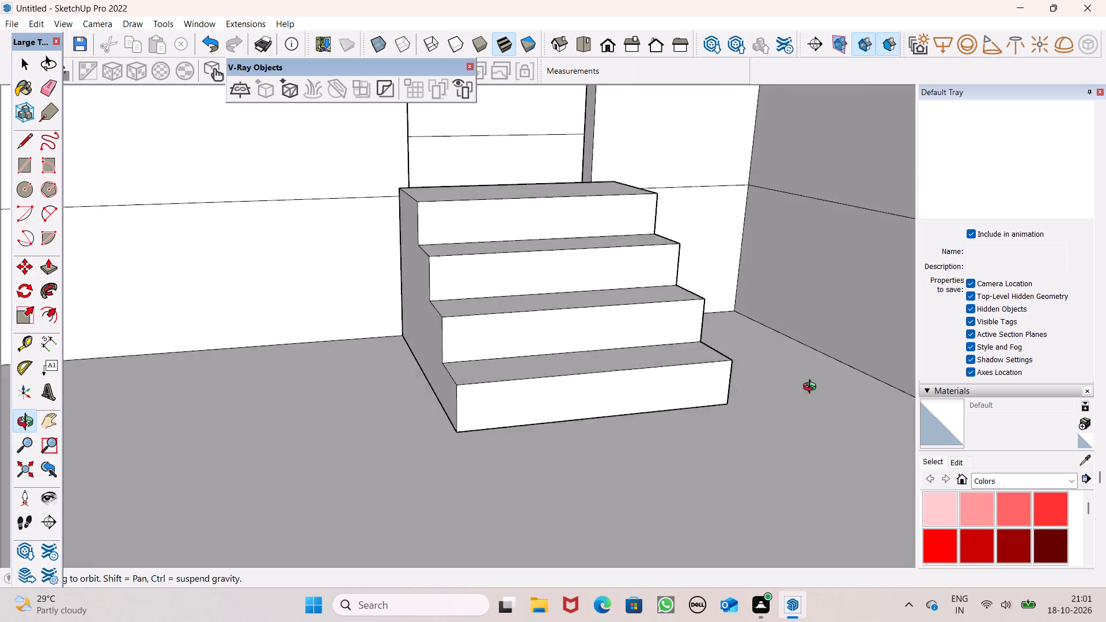
middle_click_drag(812, 388, 804, 420)
scroll(754, 363, "down", 4)
middle_click_drag(740, 380, 713, 415)
Nudge the stair group slightly further along the base of the wall by its back bottom corner, towards the window side.
scroll(559, 357, "up", 8)
middle_click_drag(516, 337, 646, 370)
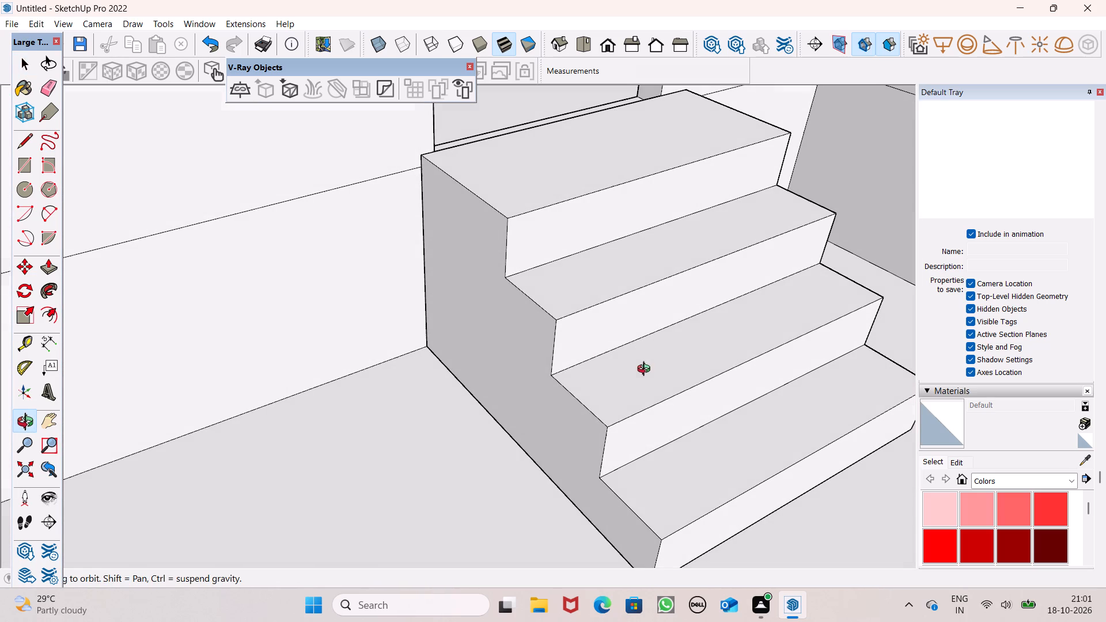
middle_click_drag(646, 370, 646, 368)
left_click(526, 290)
scroll(504, 199, "up", 3)
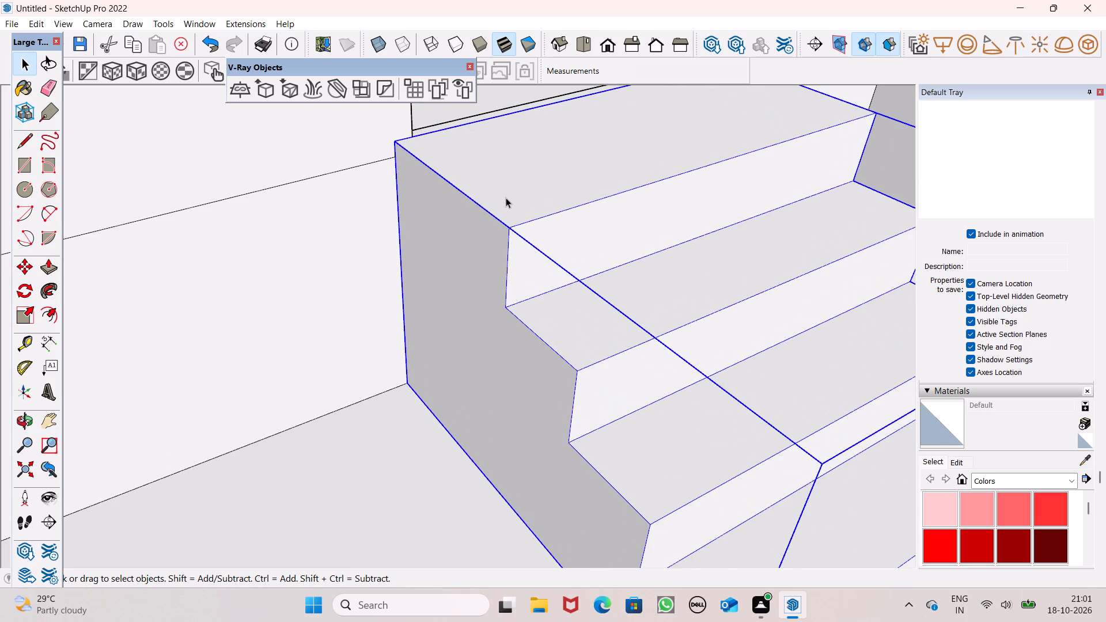
key("m")
key("Return")
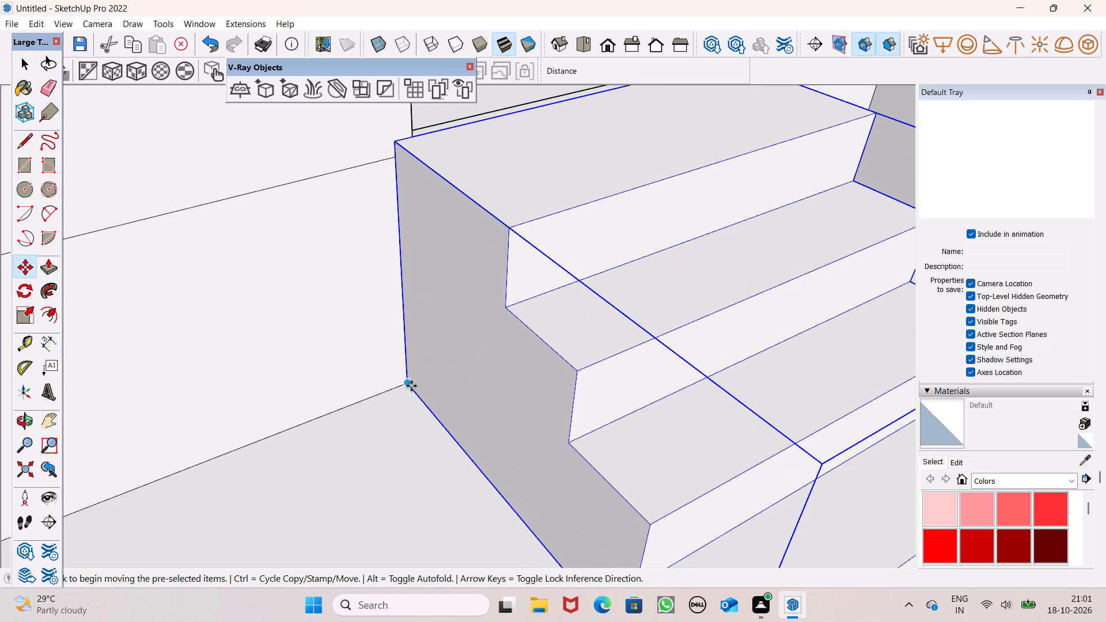
left_click_drag(406, 386, 397, 390)
key("space")
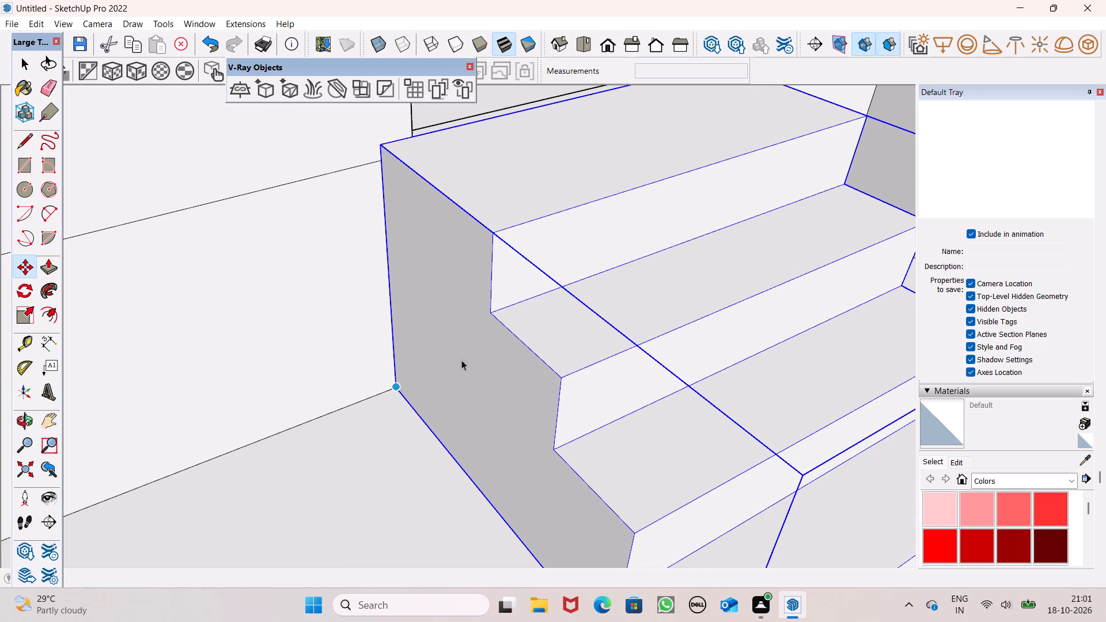
Examine how the stair is centred on the doorway and how its landing meets the door threshold.
scroll(462, 366, "down", 13)
middle_click(603, 388)
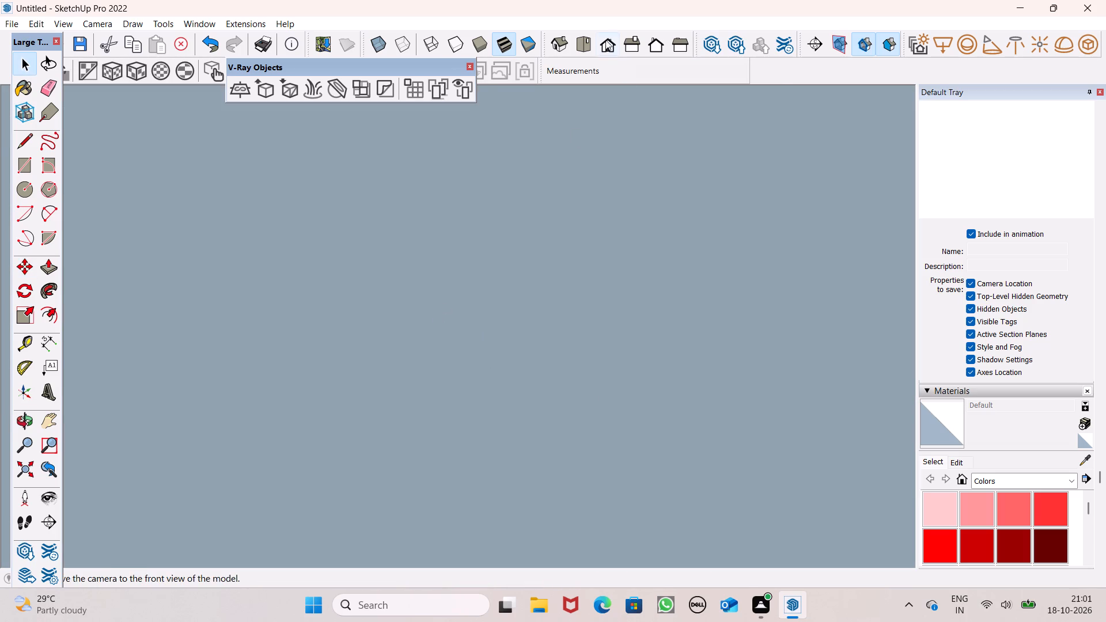
left_click(609, 33)
scroll(538, 267, "down", 6)
middle_click_drag(549, 323, 467, 427)
left_click(278, 282)
scroll(494, 303, "up", 8)
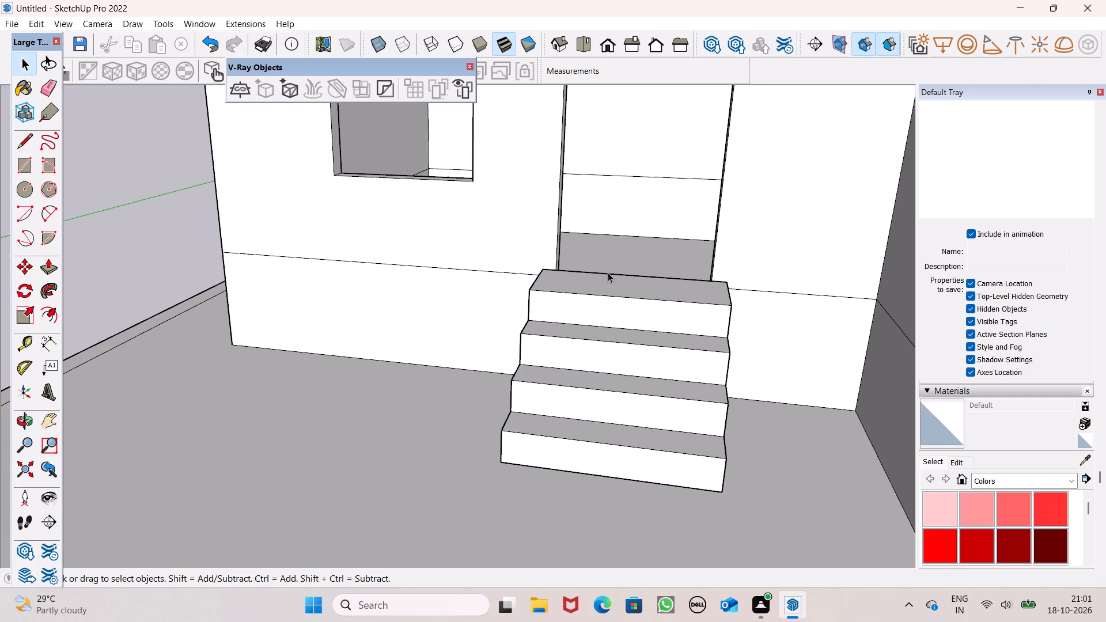
scroll(642, 292, "down", 4)
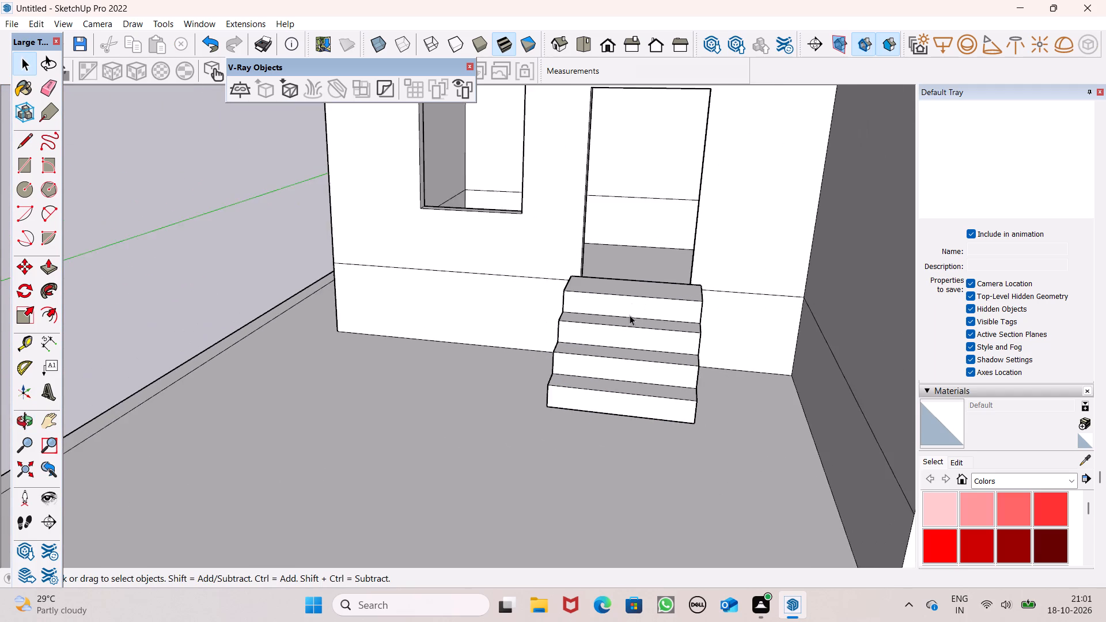
scroll(630, 316, "up", 1)
middle_click_drag(633, 320, 722, 356)
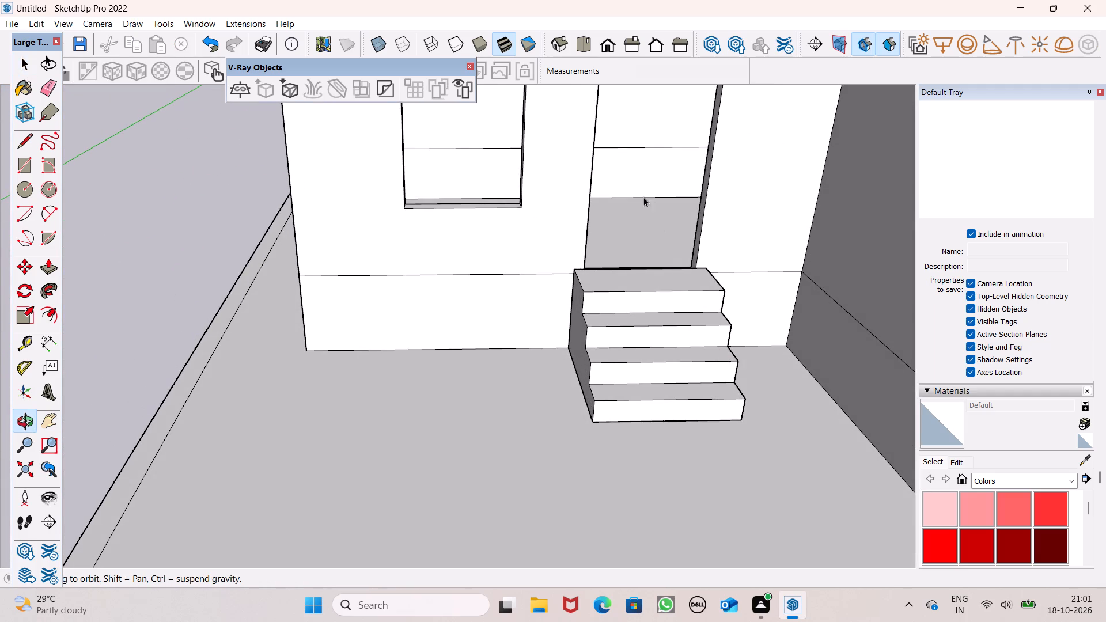
scroll(624, 257, "up", 1)
middle_click_drag(700, 343, 751, 375)
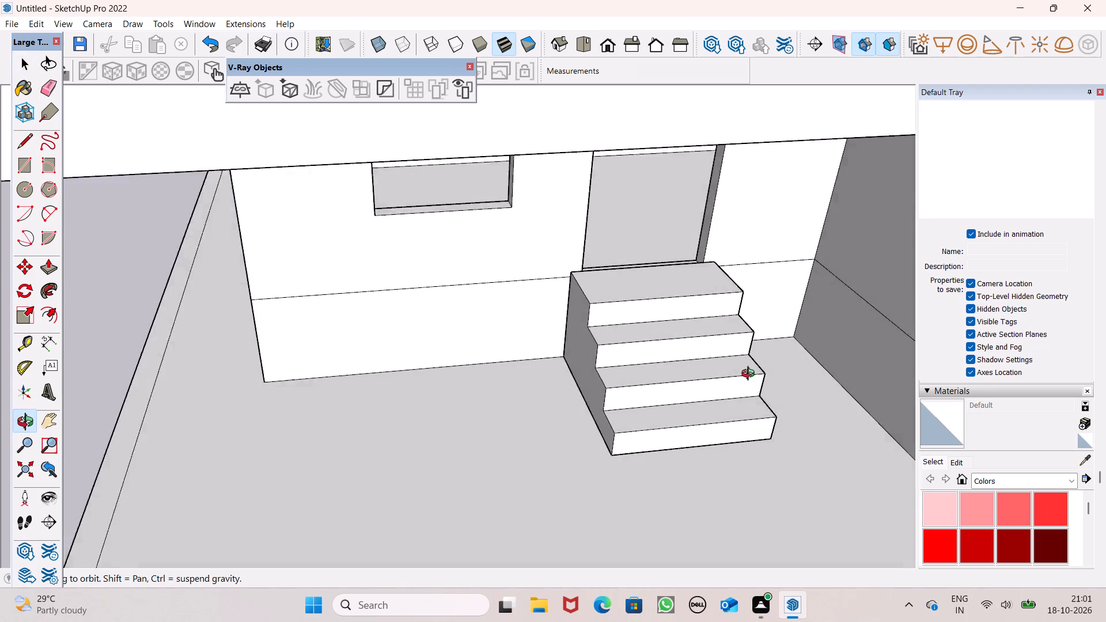
middle_click_drag(751, 375, 788, 312)
Scale the stair group's height to about 0.95 from the top so its landing sits nearer the doorway sill.
left_click(661, 285)
middle_click_drag(669, 294, 673, 328)
scroll(673, 327, "up", 1)
middle_click_drag(673, 328, 680, 331)
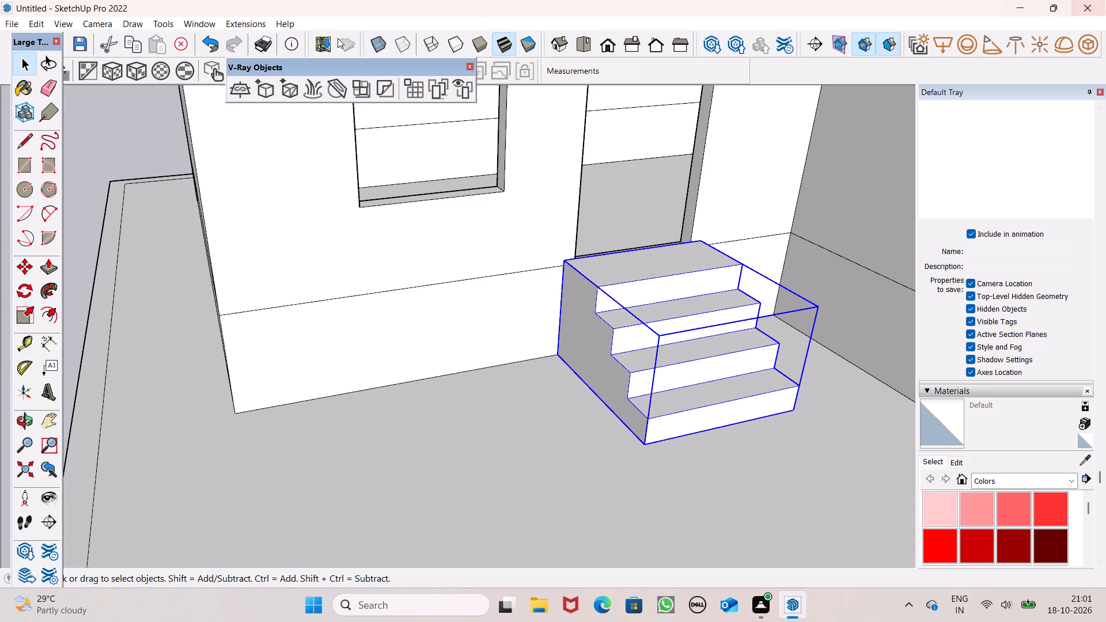
left_click(22, 321)
scroll(756, 253, "up", 4)
middle_click_drag(595, 356, 599, 383)
scroll(595, 359, "up", 1)
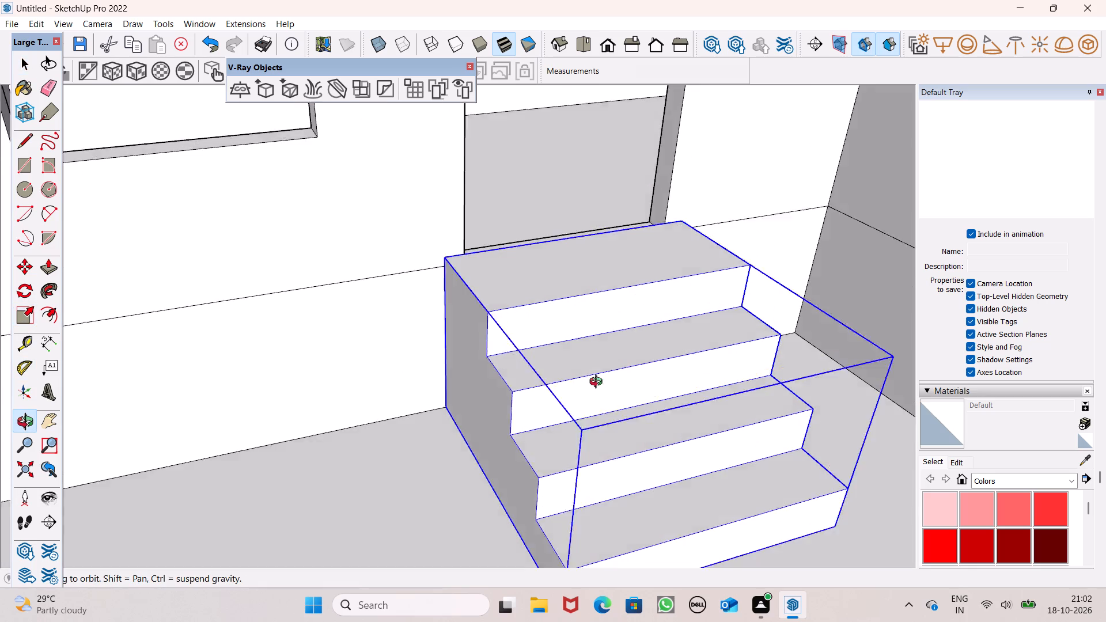
middle_click_drag(599, 383, 684, 450)
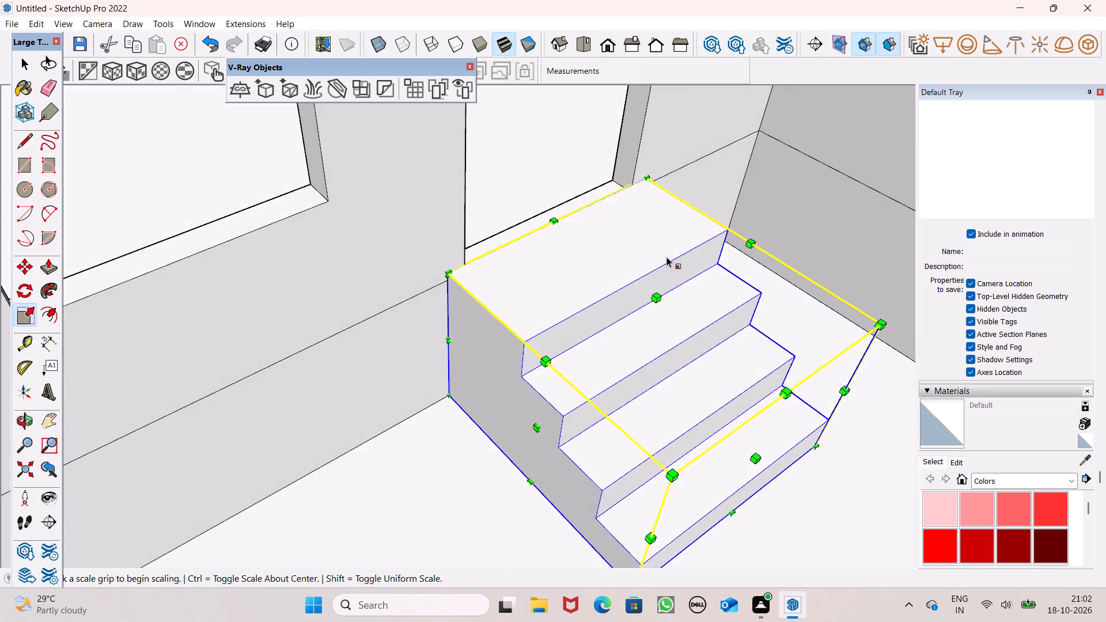
scroll(657, 222, "up", 5)
left_click_drag(651, 348, 651, 373)
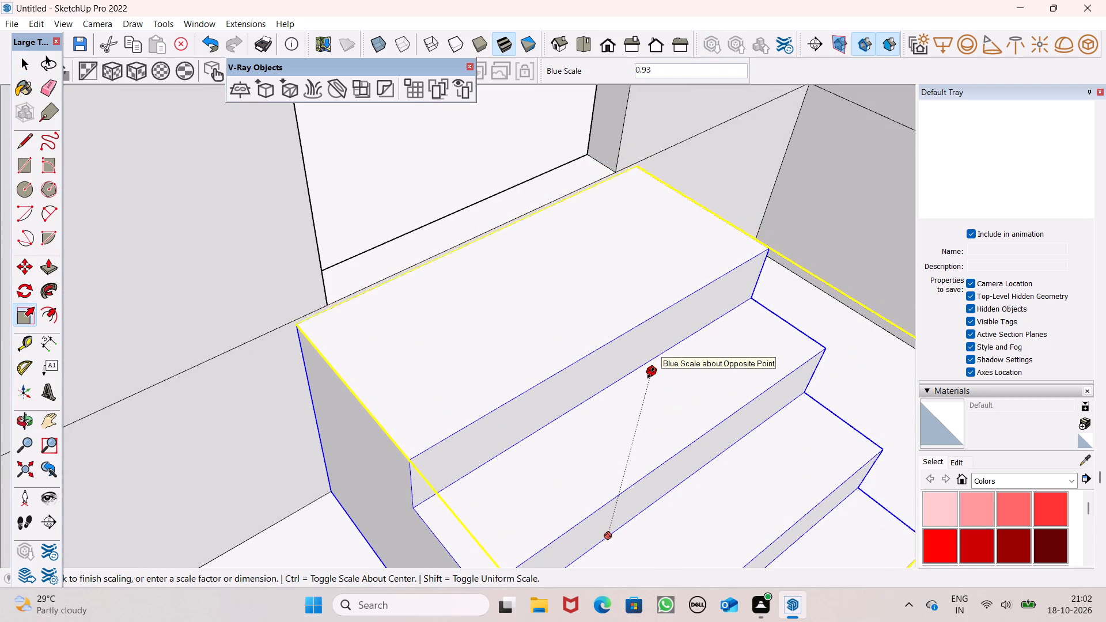
left_click_drag(651, 373, 647, 365)
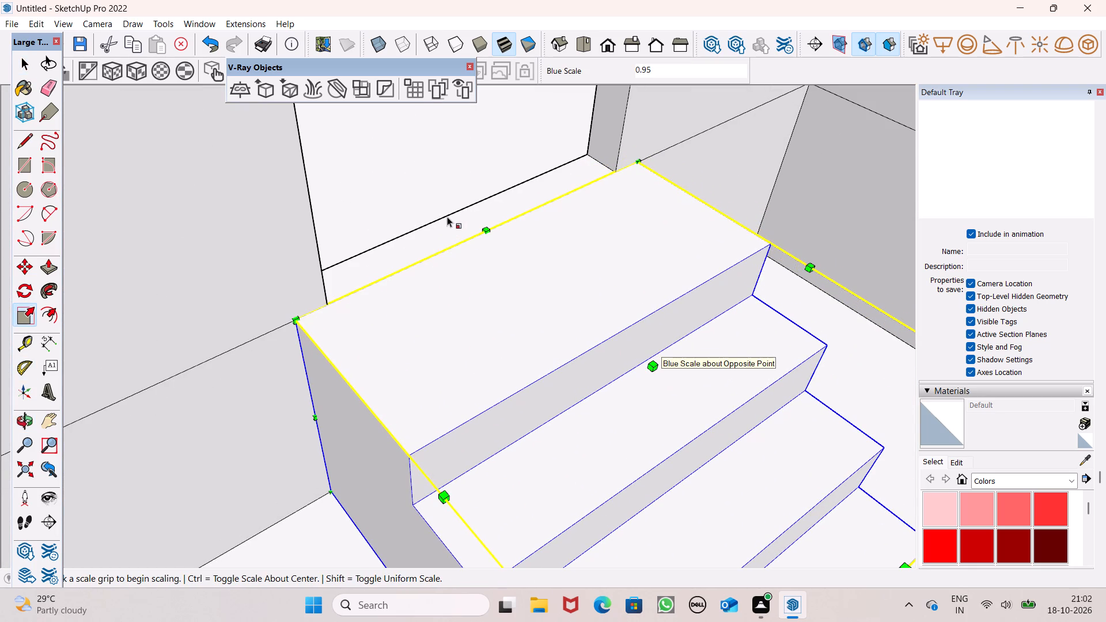
key("space")
key("space")
Examine the rescaled stair against the doorway sill from the side, the front and an overall view.
middle_click_drag(468, 305, 697, 218)
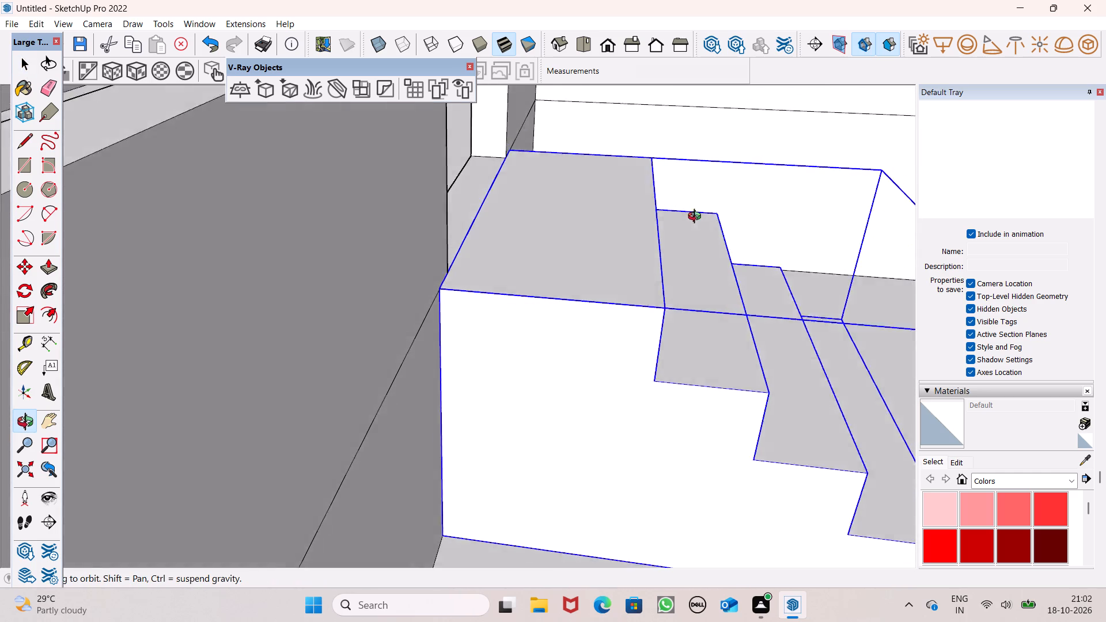
middle_click_drag(697, 218, 656, 230)
scroll(448, 195, "up", 8)
scroll(556, 270, "down", 6)
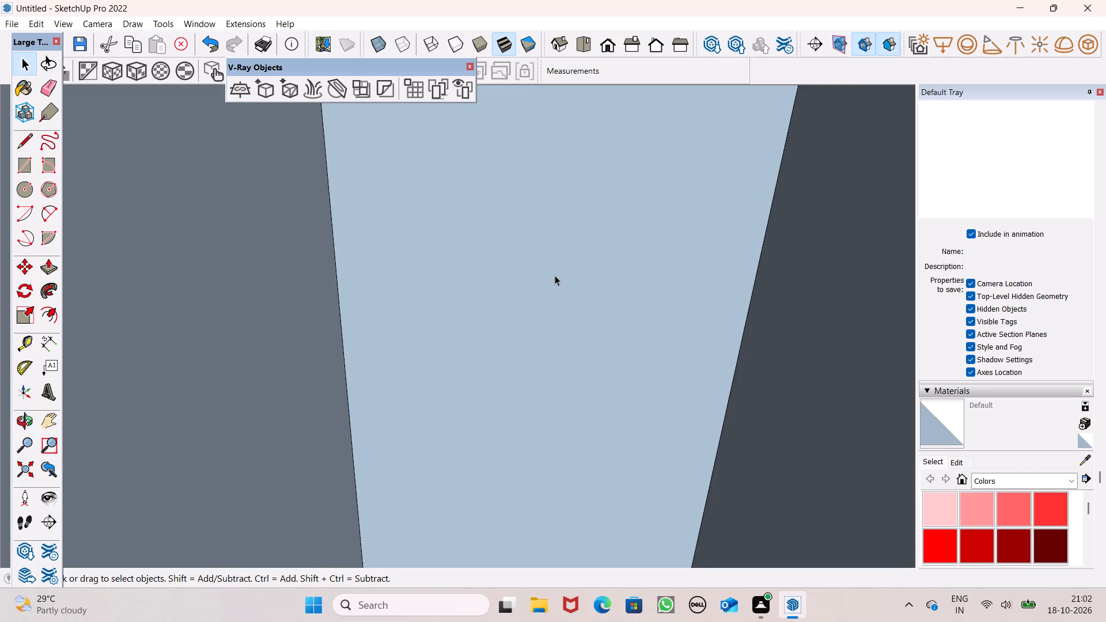
scroll(589, 283, "down", 7)
left_click(603, 44)
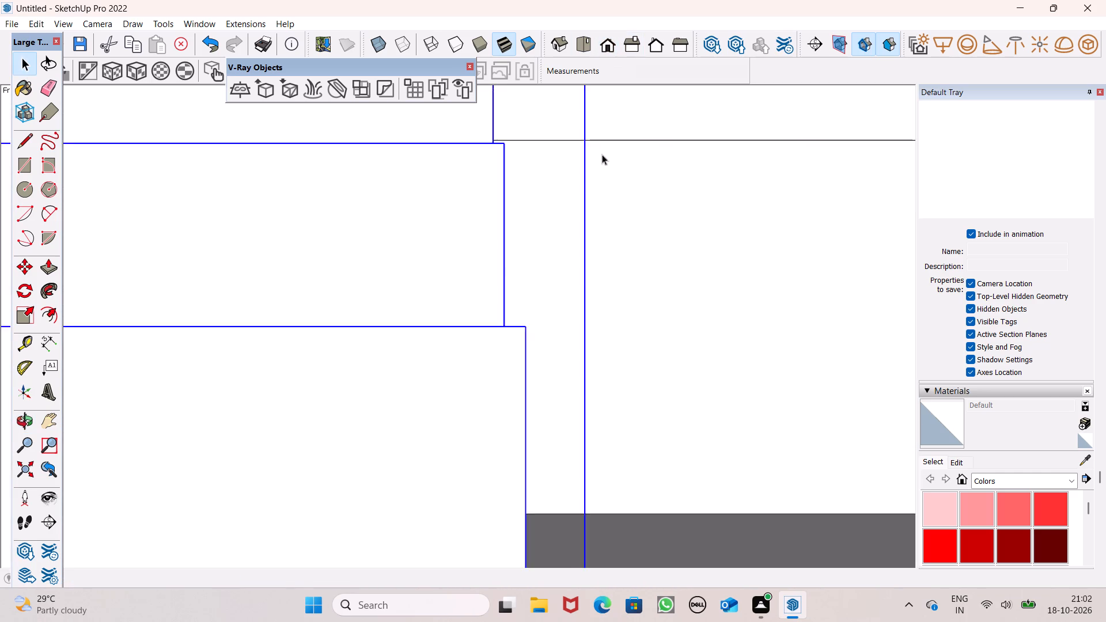
scroll(601, 173, "down", 5)
scroll(602, 237, "down", 14)
scroll(597, 242, "down", 16)
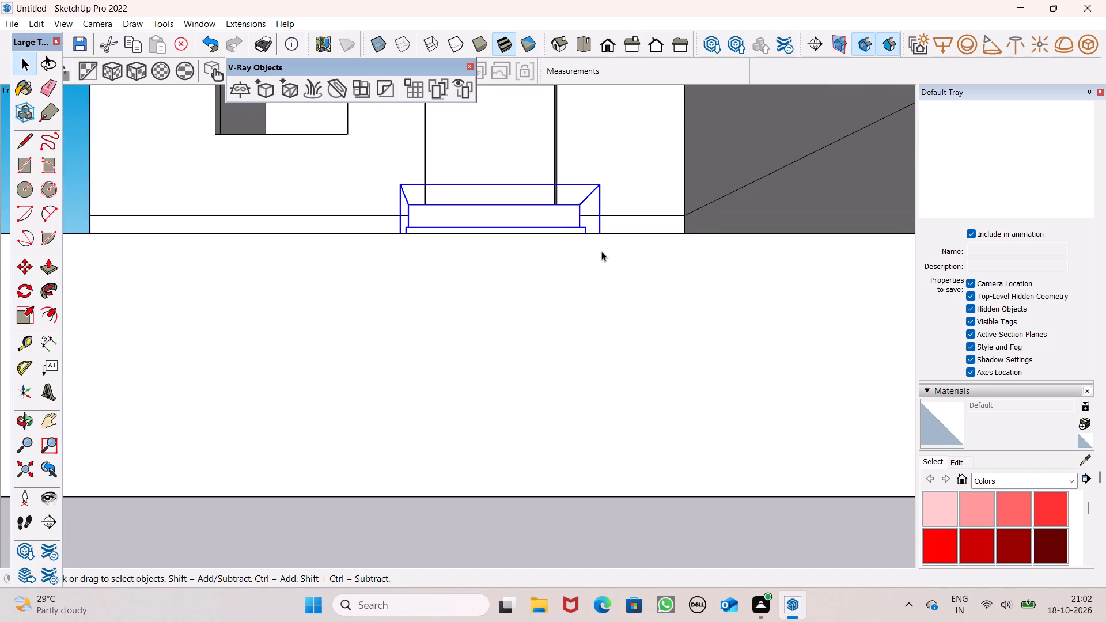
scroll(608, 257, "down", 5)
middle_click_drag(609, 271, 558, 400)
scroll(525, 299, "down", 12)
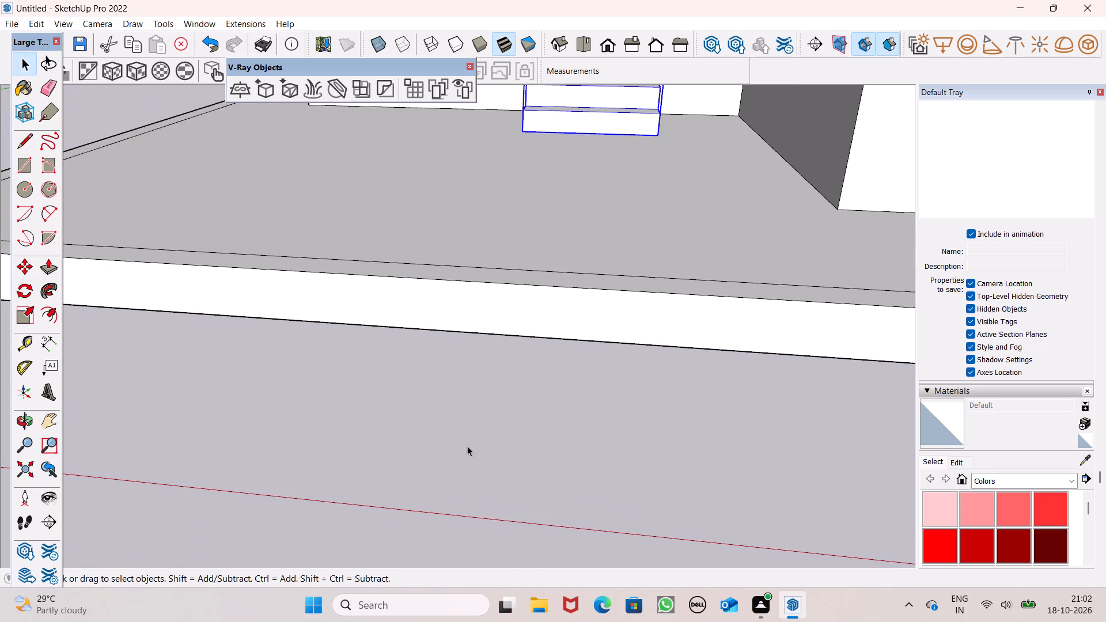
left_click(467, 446)
scroll(559, 332, "down", 6)
scroll(577, 154, "up", 8)
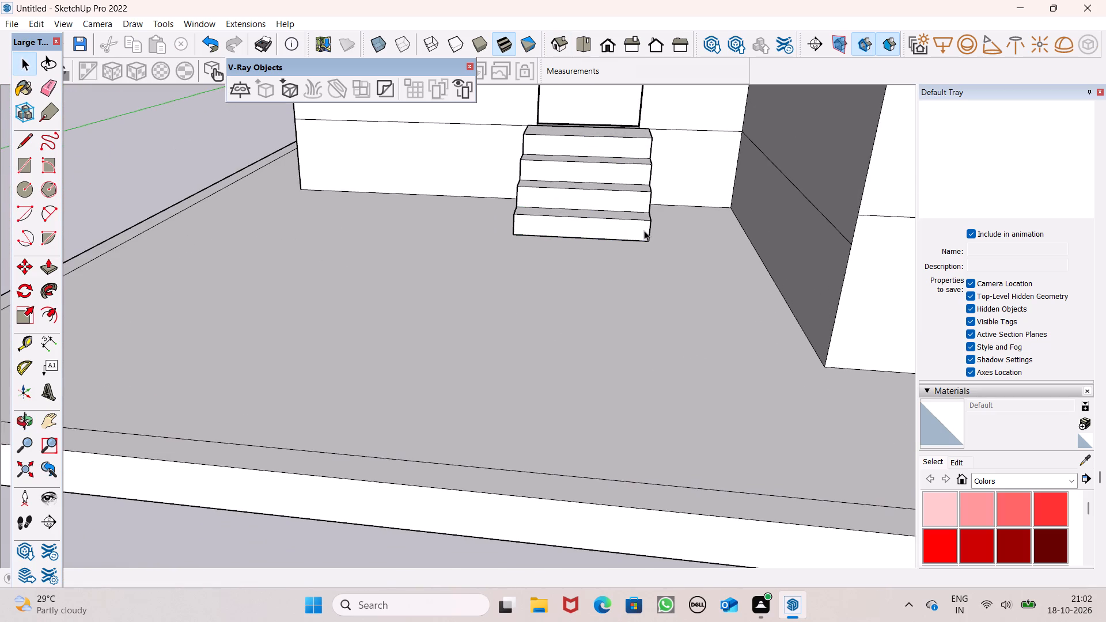
Examine the stair's landing against the doorway sill up close, from the front and in an overall view of the house.
scroll(644, 227, "up", 8)
middle_click_drag(626, 297, 965, 337)
scroll(523, 446, "down", 6)
scroll(505, 217, "up", 2)
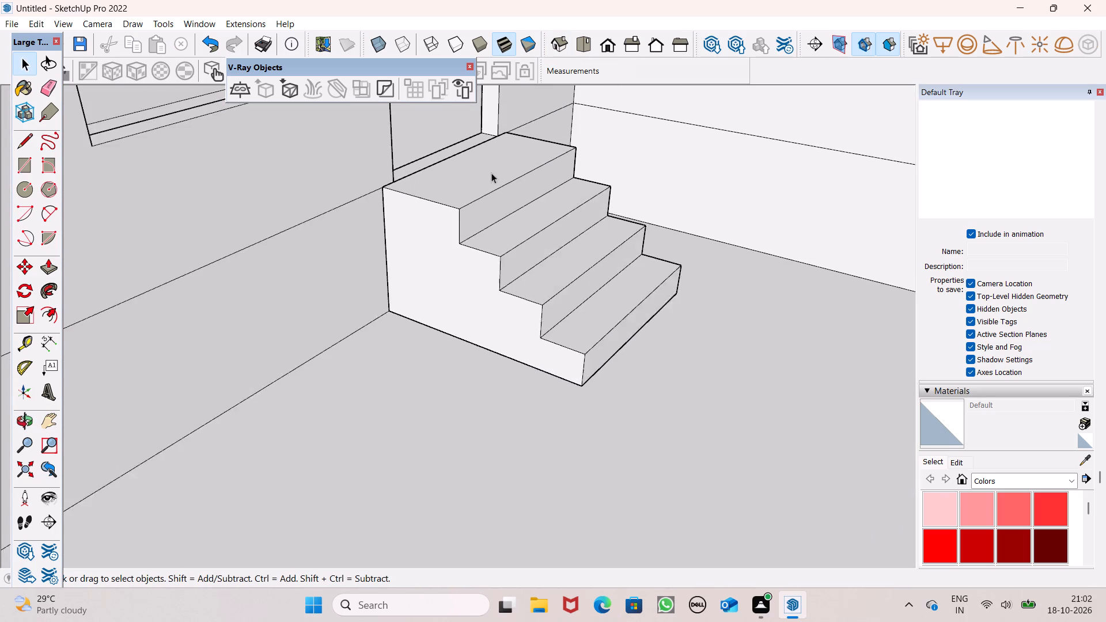
scroll(491, 173, "up", 8)
middle_click_drag(534, 296, 544, 297)
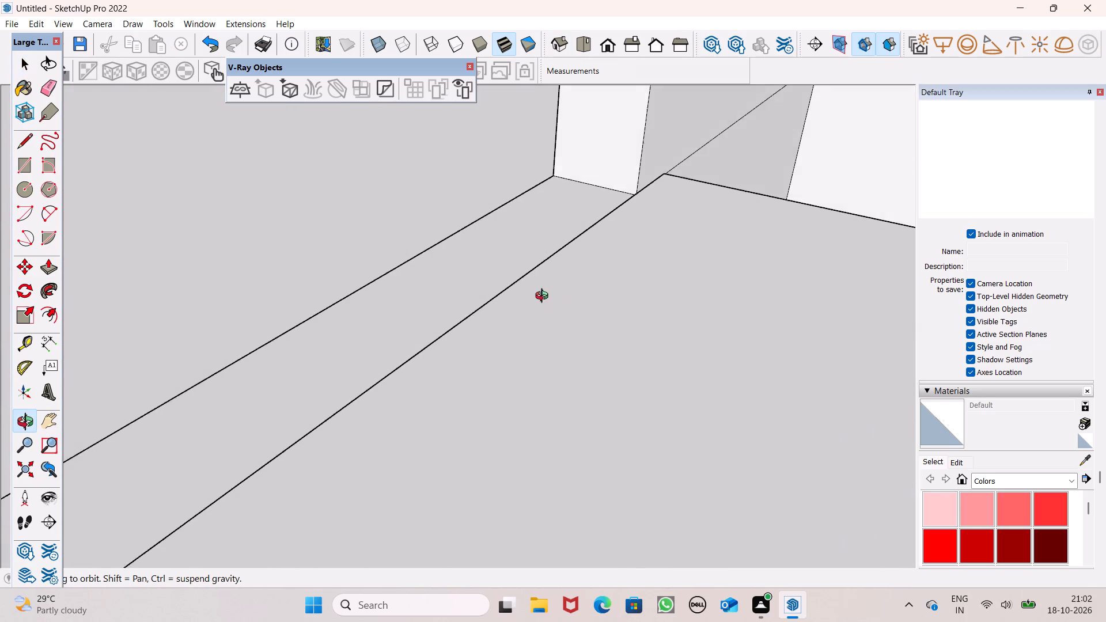
middle_click_drag(544, 297, 668, 218)
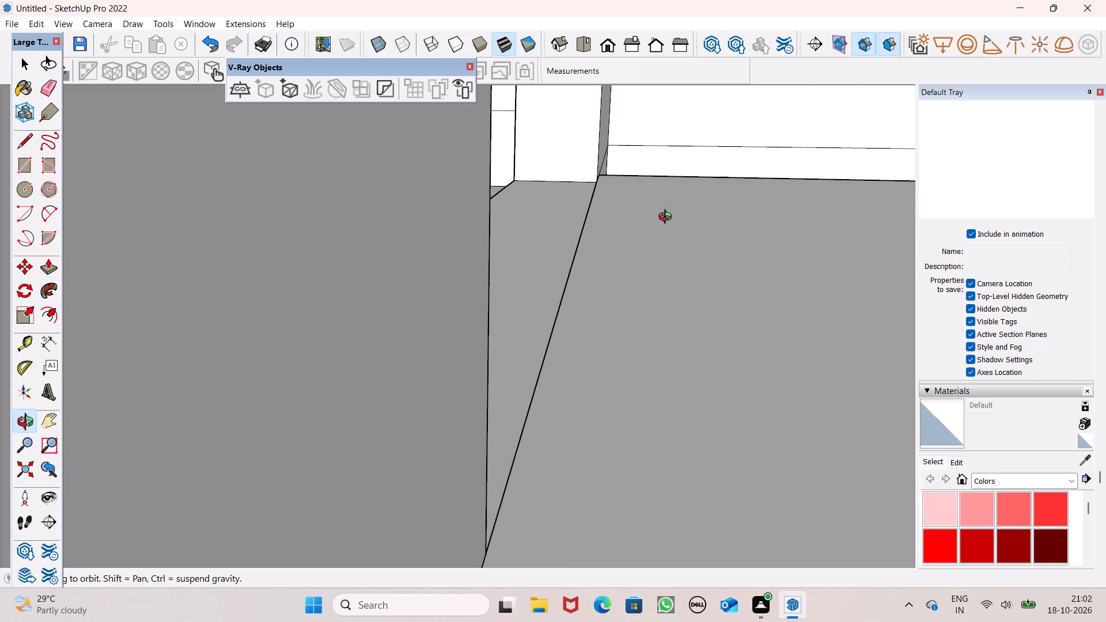
middle_click_drag(668, 218, 675, 211)
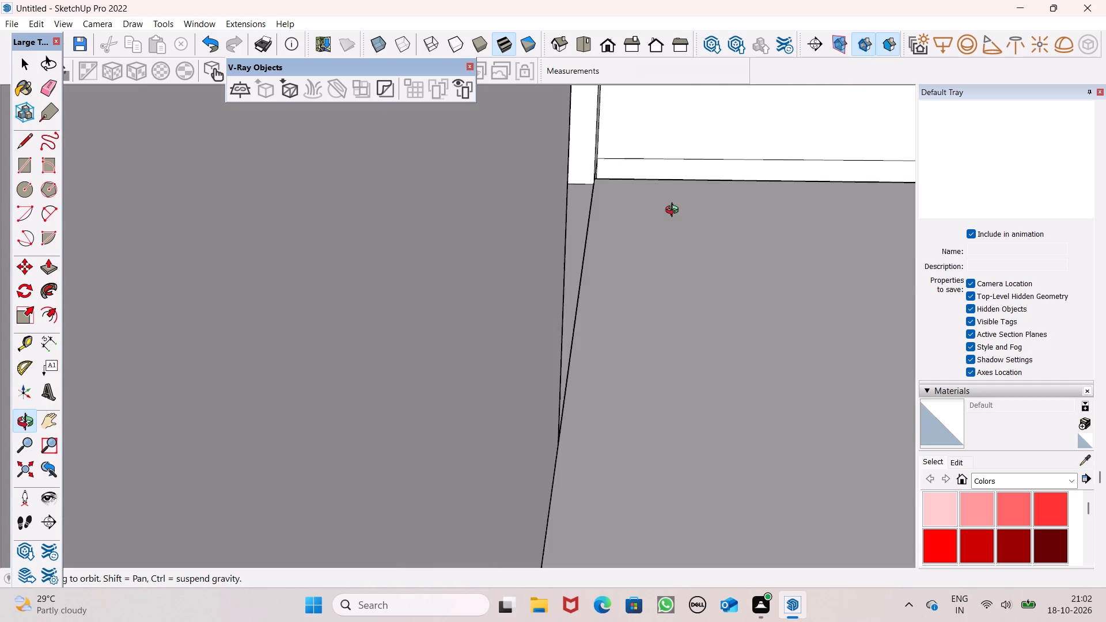
middle_click_drag(675, 211, 656, 252)
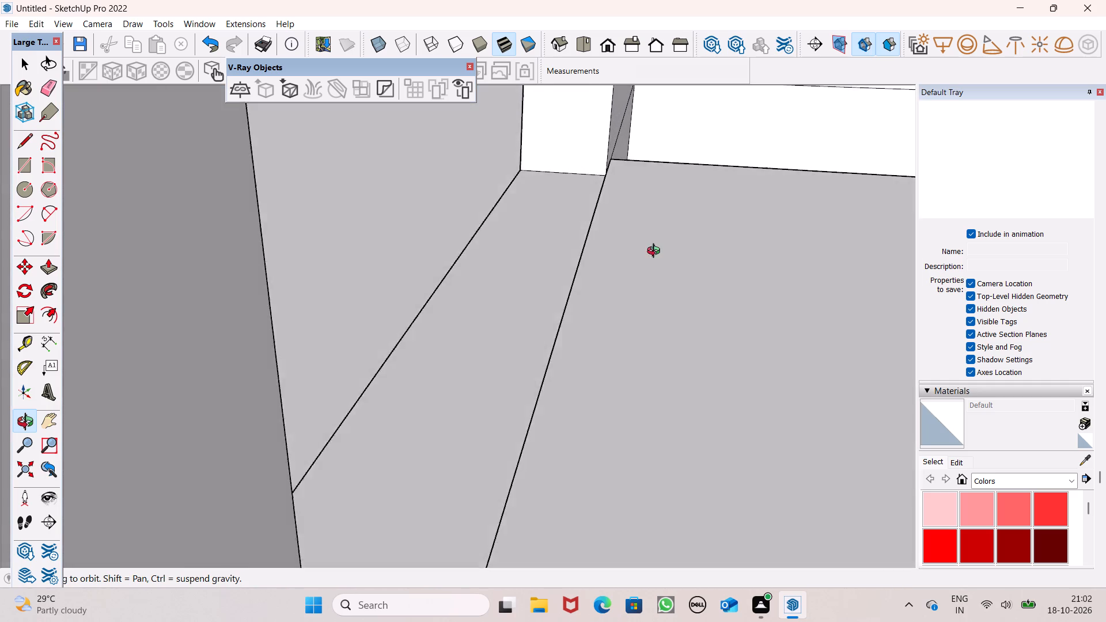
middle_click_drag(656, 252, 658, 327)
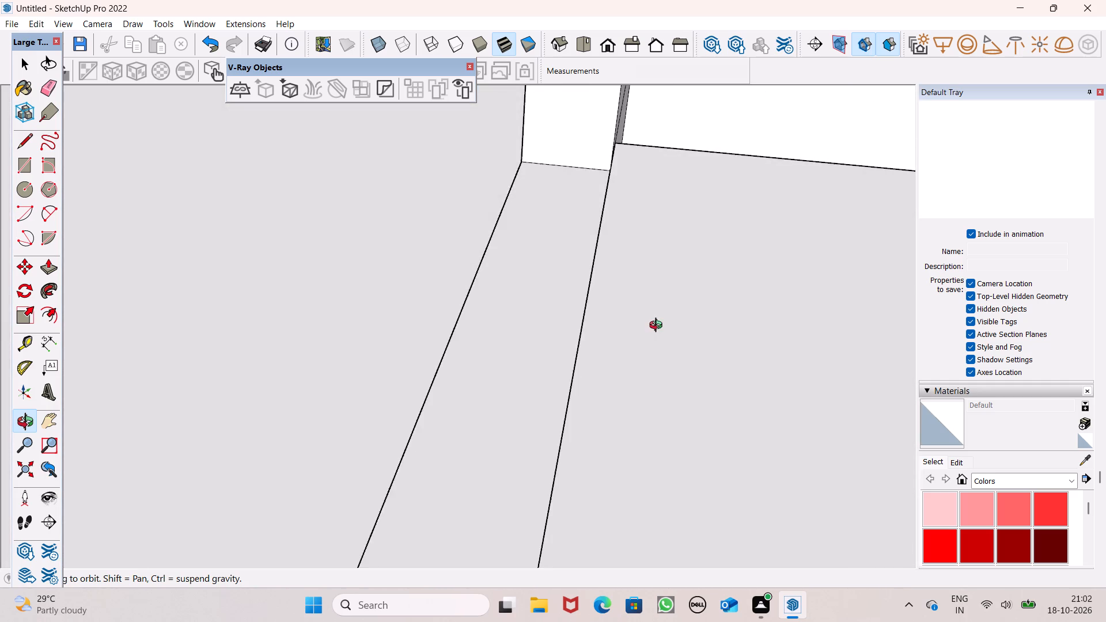
middle_click_drag(658, 327, 369, 300)
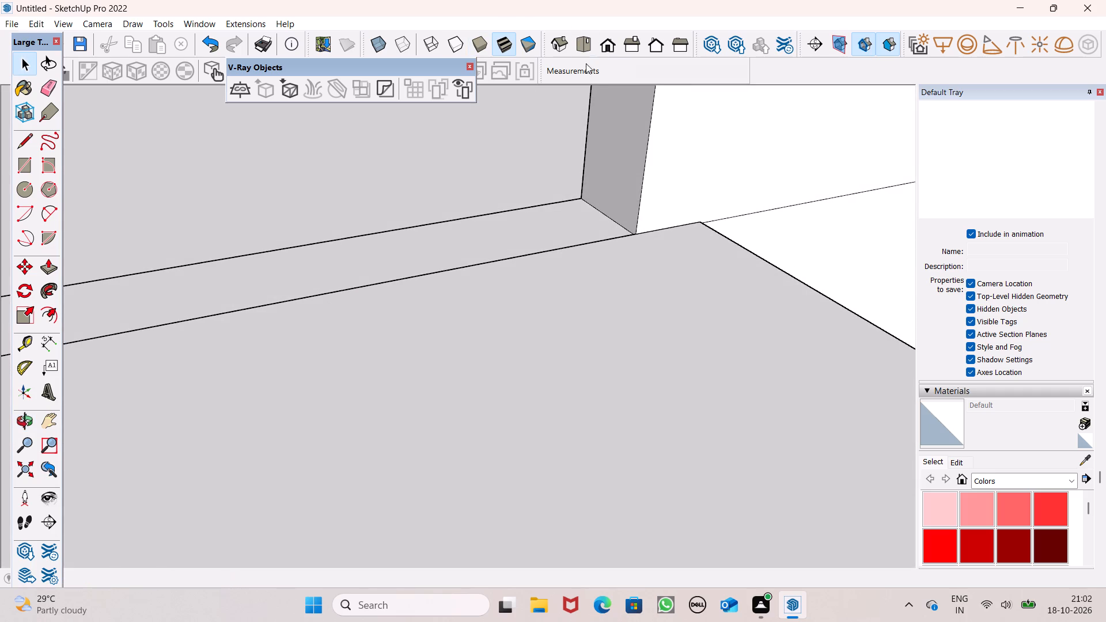
left_click(607, 48)
scroll(573, 161, "down", 5)
scroll(544, 237, "down", 10)
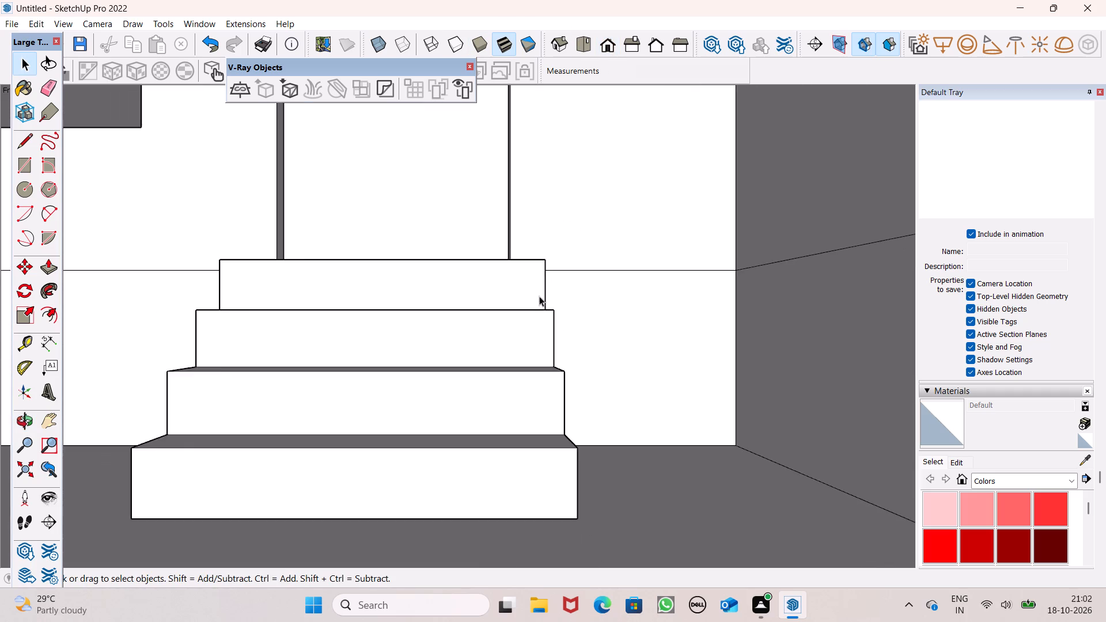
scroll(539, 296, "down", 4)
scroll(519, 135, "down", 3)
scroll(533, 188, "down", 4)
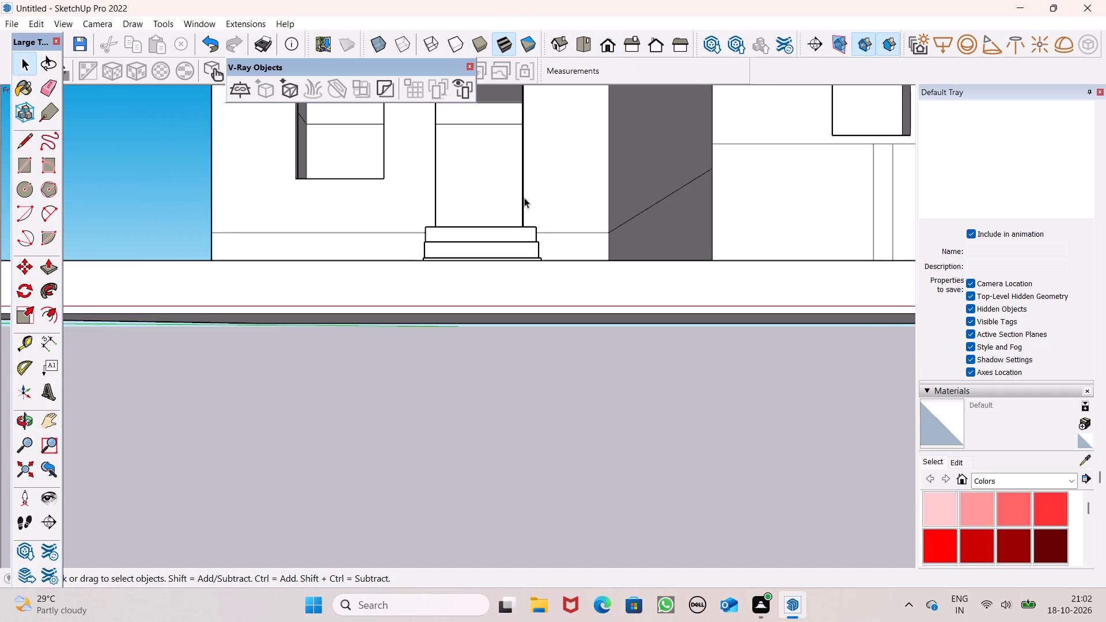
scroll(524, 201, "down", 6)
middle_click_drag(524, 266, 471, 377)
scroll(458, 317, "down", 4)
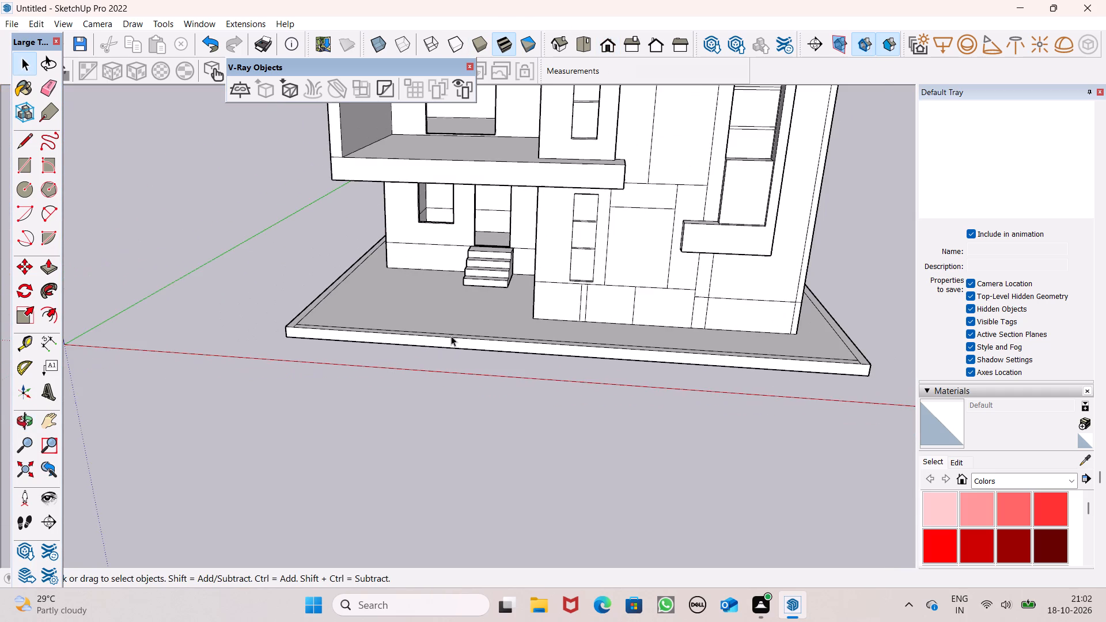
scroll(465, 336, "down", 3)
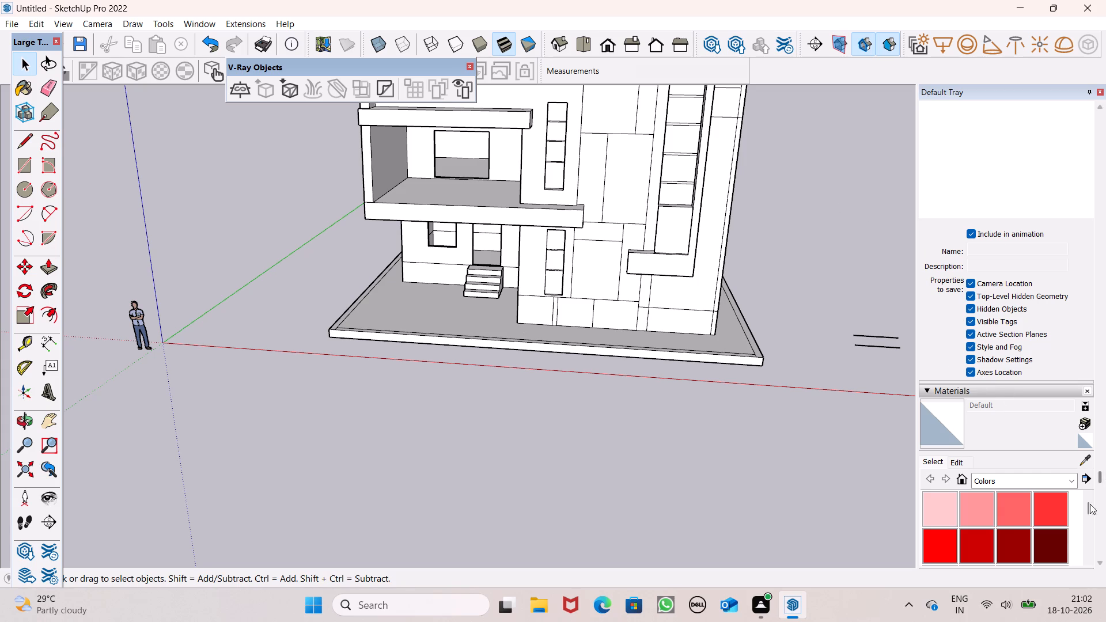
Paint the three horizontal bars of the tall narrow window beside the first-floor balcony with dark brown Color C08.
scroll(1005, 507, "down", 2)
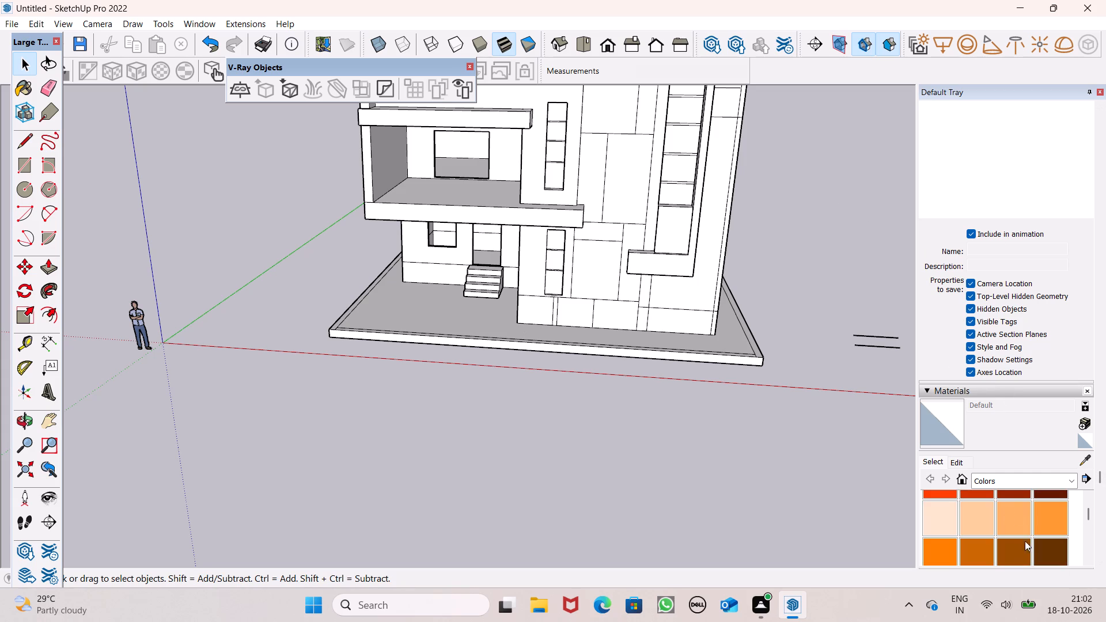
left_click(1048, 542)
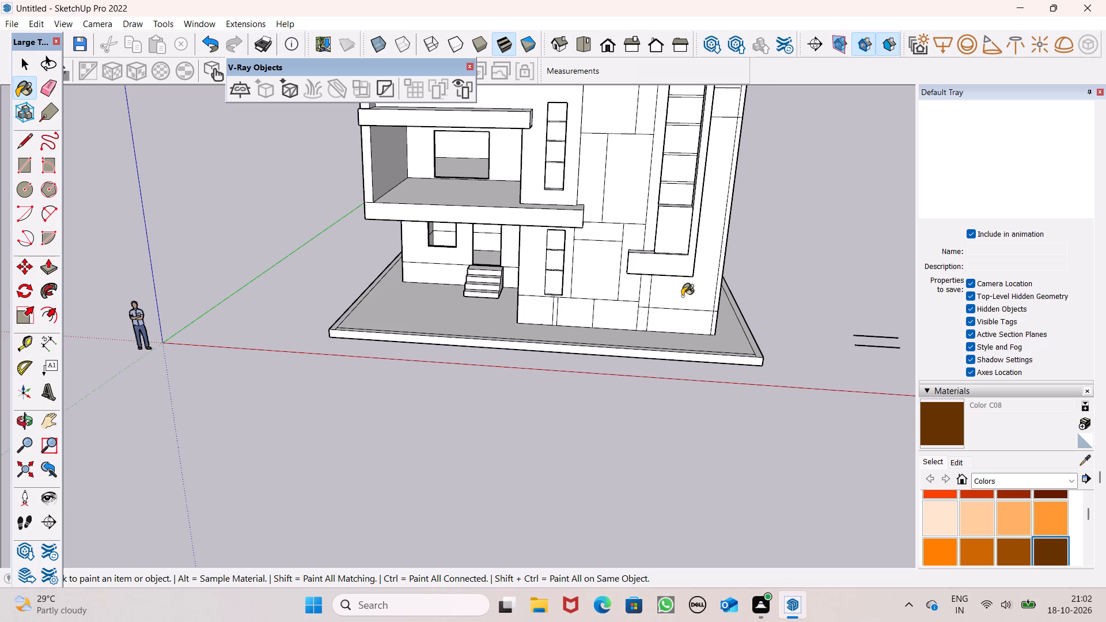
scroll(498, 119, "up", 7)
scroll(591, 118, "up", 8)
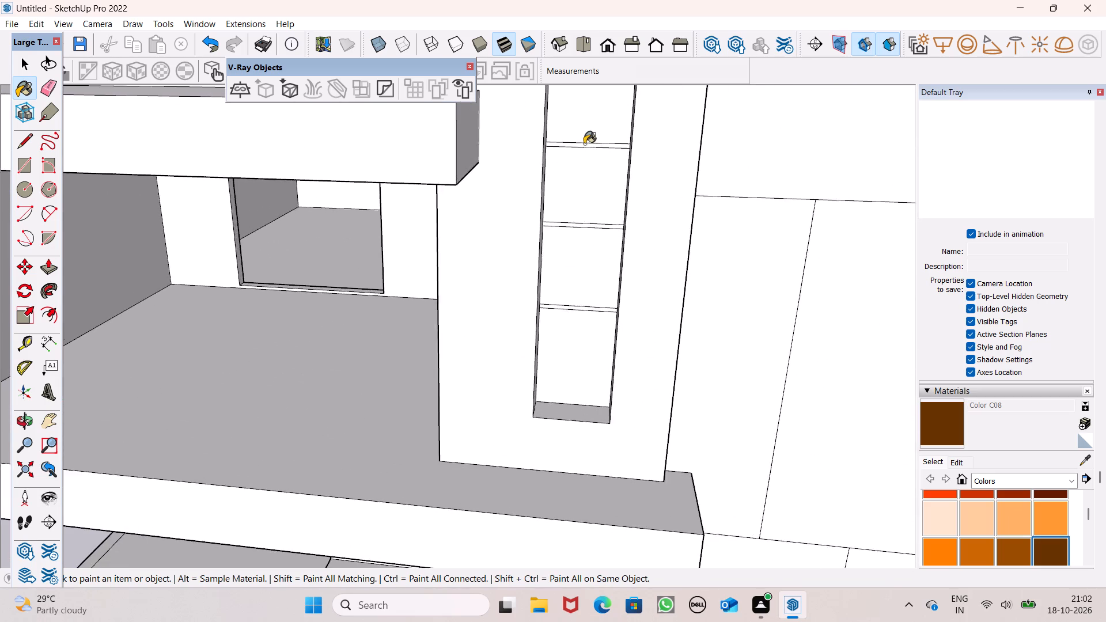
scroll(582, 144, "up", 12)
left_click(577, 147)
scroll(575, 142, "down", 8)
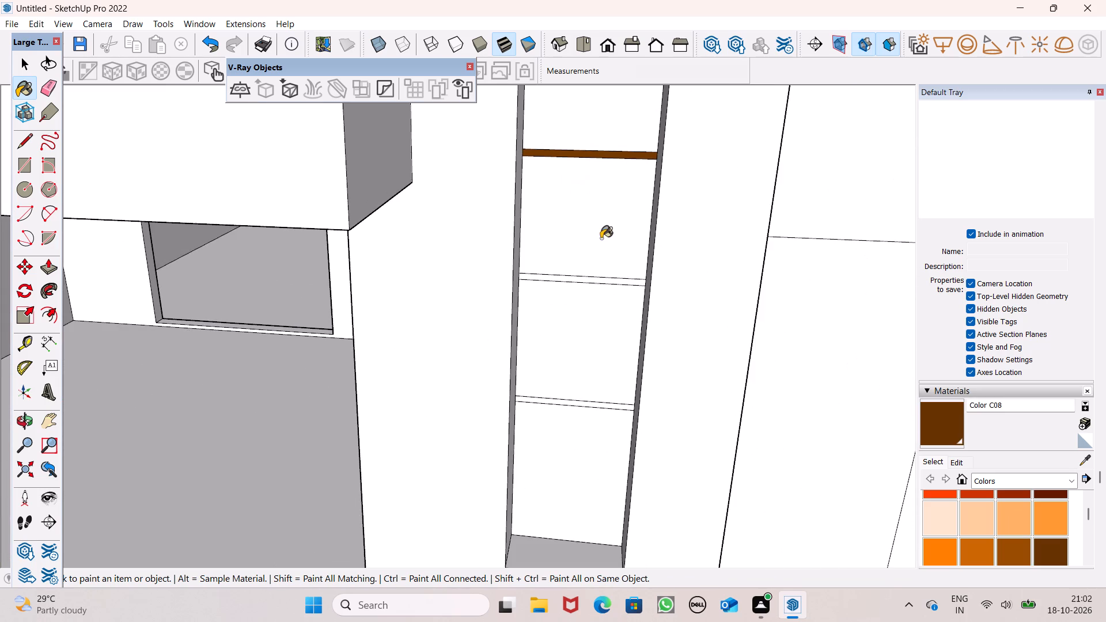
scroll(582, 279, "up", 6)
left_click(579, 283)
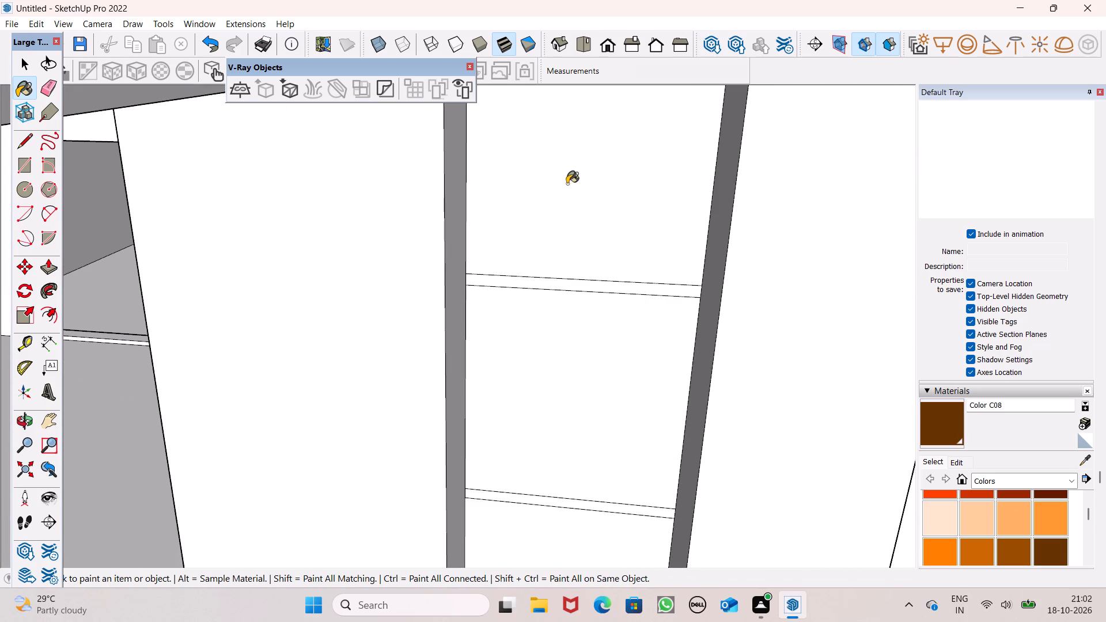
scroll(567, 184, "down", 5)
scroll(583, 433, "up", 4)
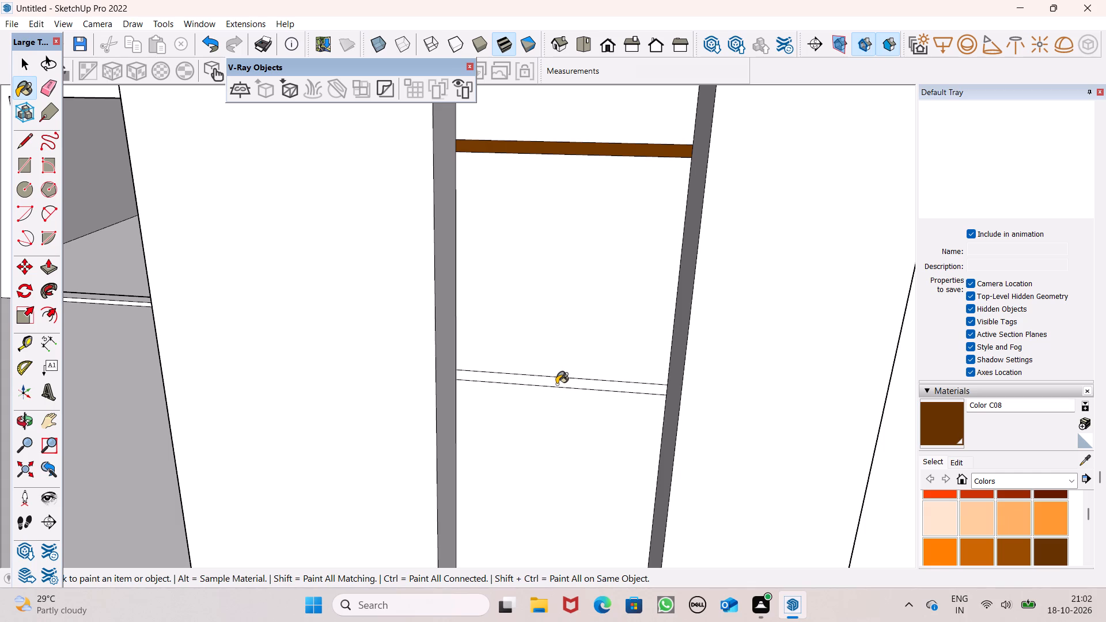
left_click(558, 384)
scroll(591, 344, "down", 5)
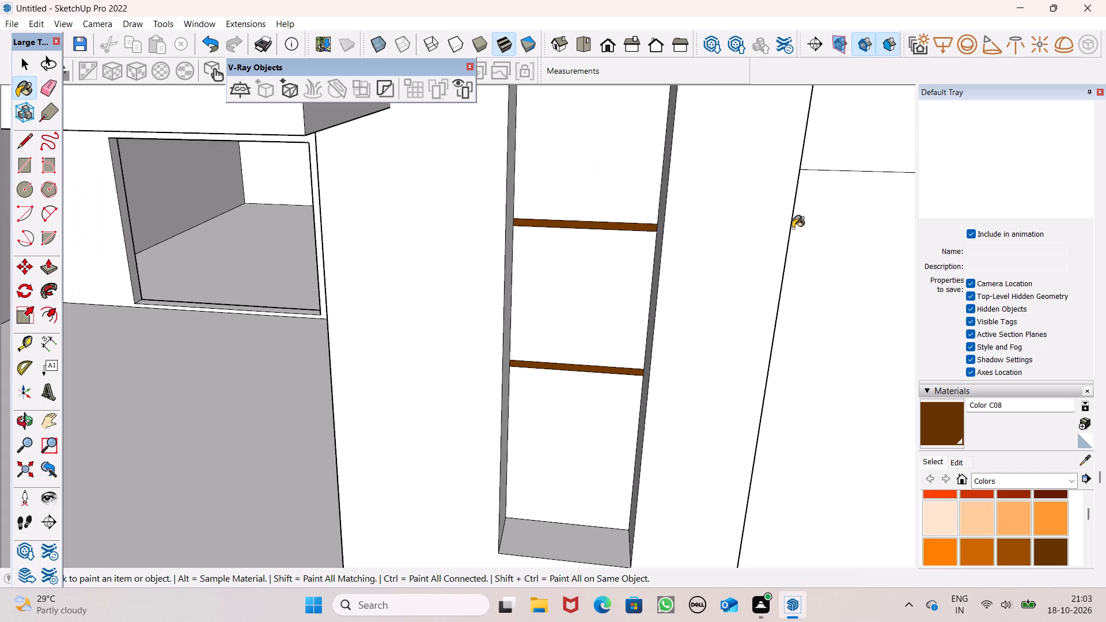
key("space")
scroll(593, 235, "down", 3)
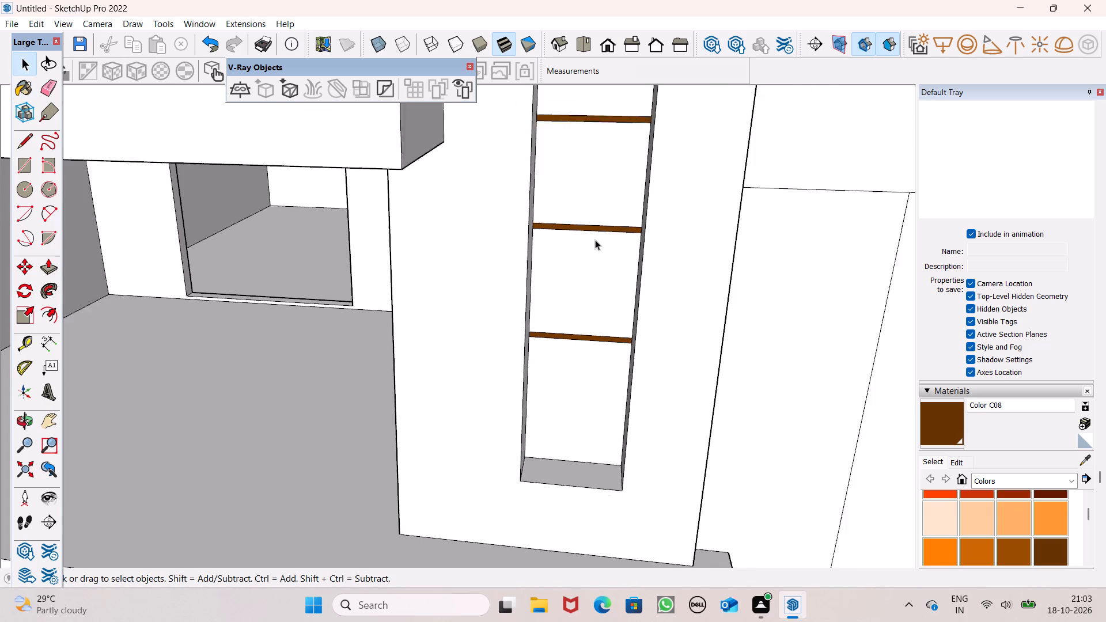
Push/Pull the top and middle brown bars of the narrow window outward by 1 1/2" each.
scroll(595, 240, "down", 2)
middle_click_drag(595, 241, 601, 266)
scroll(593, 153, "up", 5)
scroll(608, 233, "down", 6)
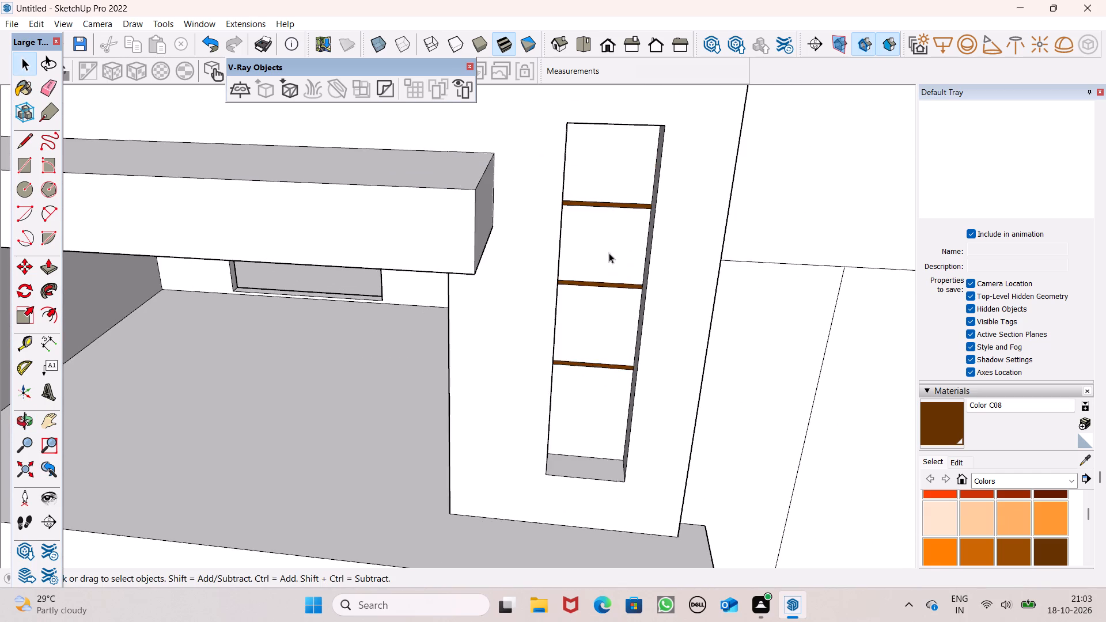
scroll(609, 171, "up", 7)
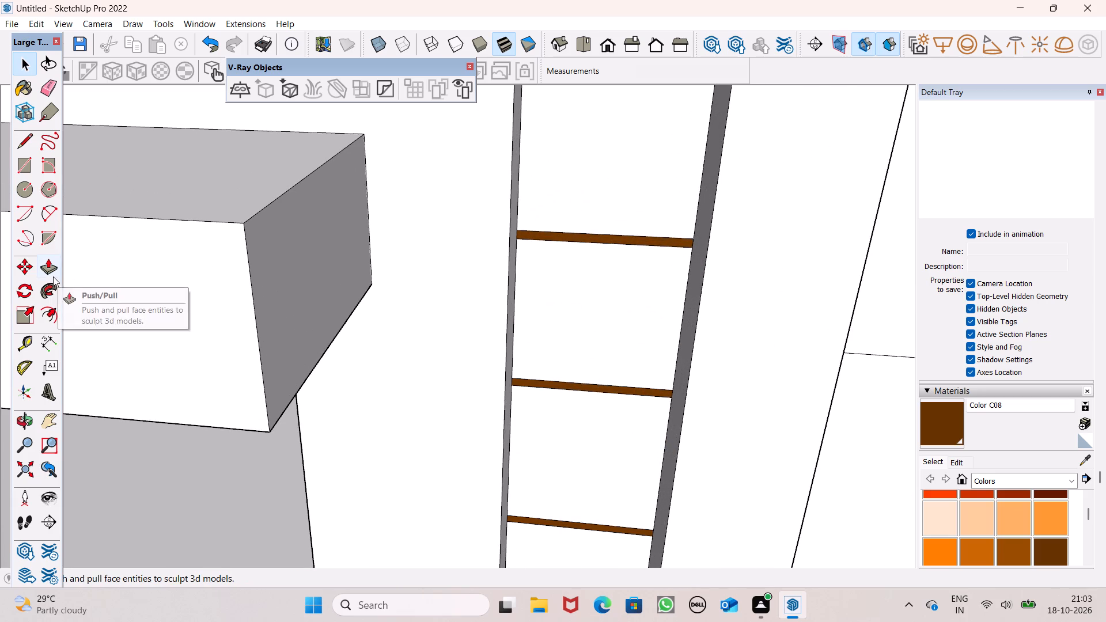
left_click(52, 276)
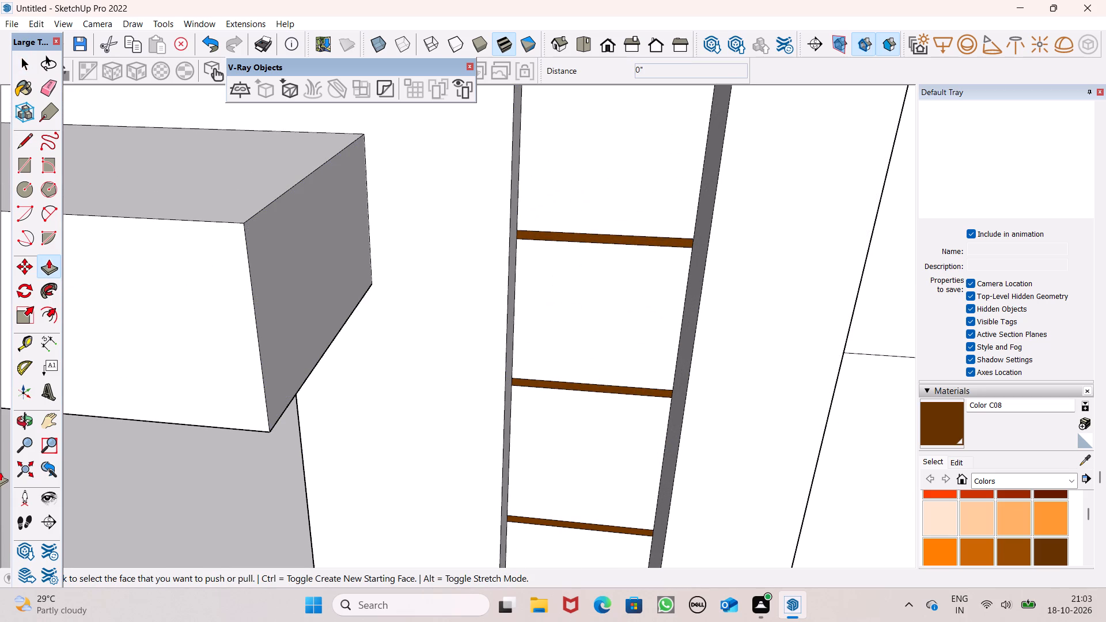
scroll(618, 240, "up", 1)
middle_click_drag(619, 252, 635, 328)
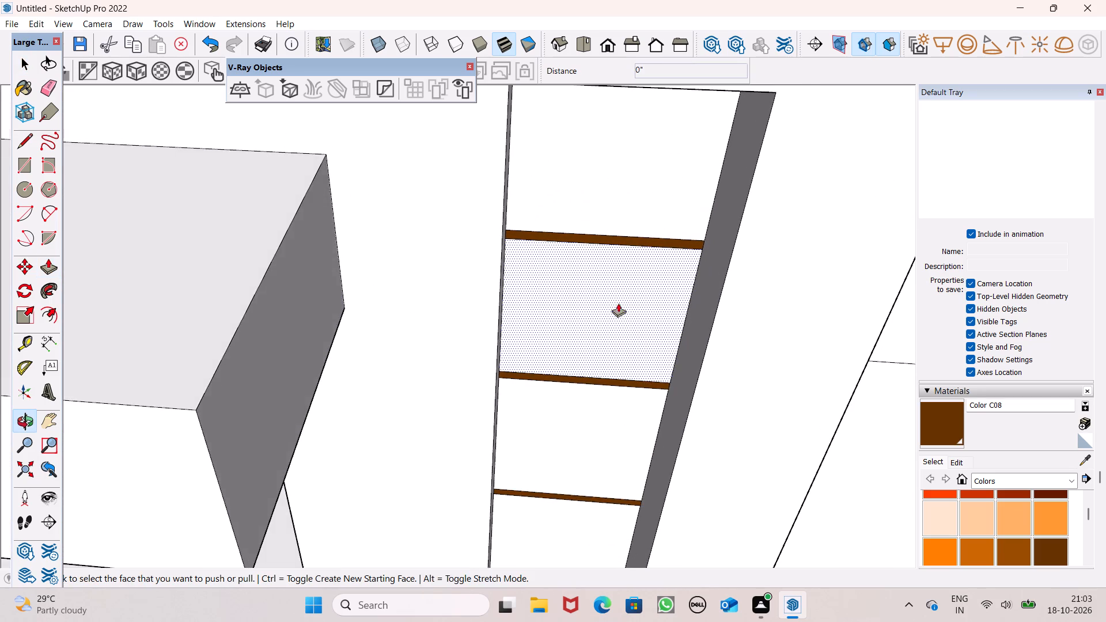
scroll(618, 303, "up", 6)
left_click_drag(541, 182, 542, 193)
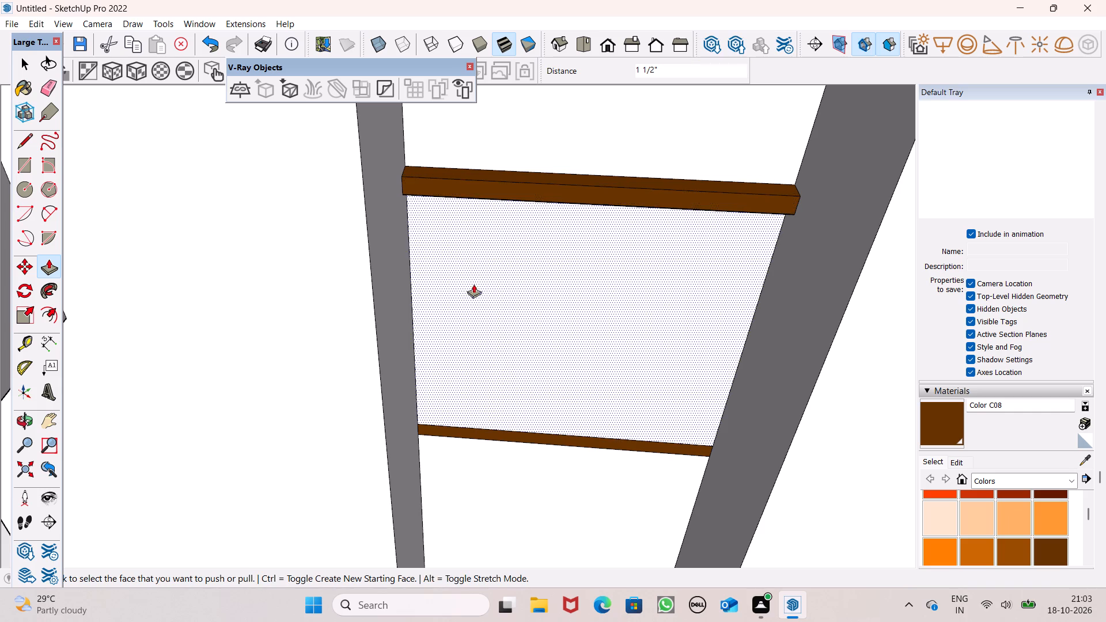
left_click_drag(501, 438, 468, 376)
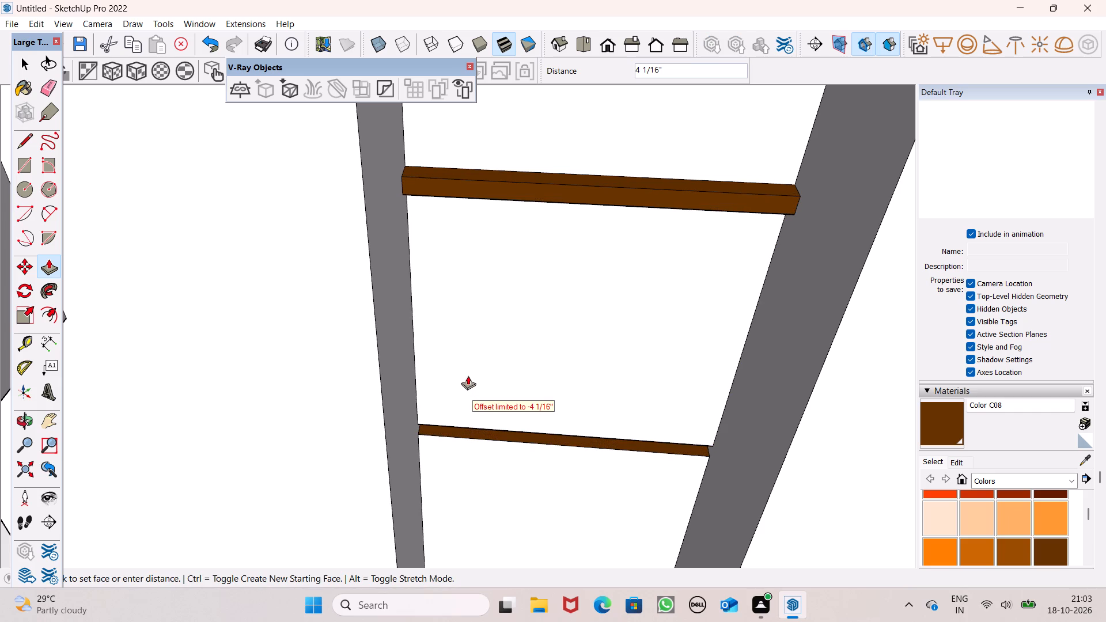
left_click_drag(468, 376, 494, 194)
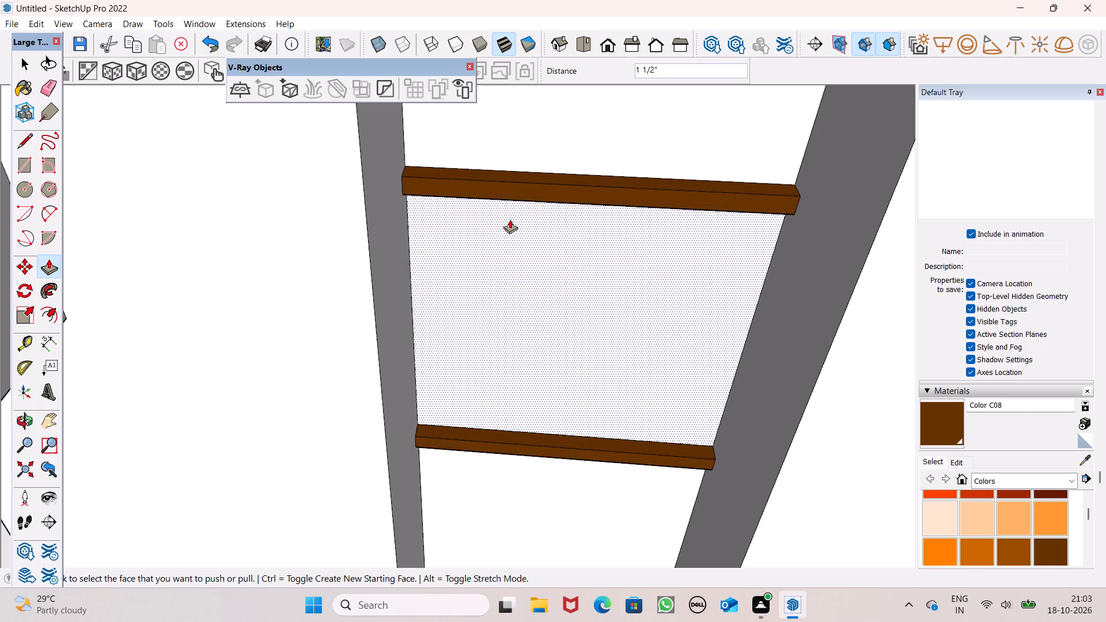
Push/Pull the bottom brown bar of the narrow first-floor window outward to match the projection of the bars above it.
scroll(613, 165, "down", 6)
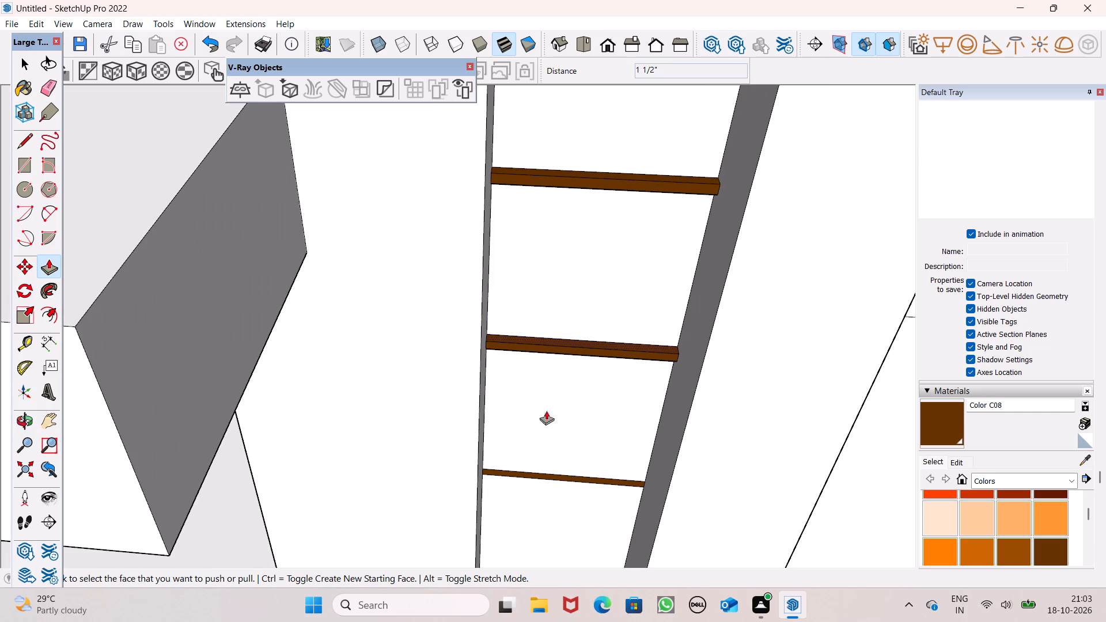
scroll(576, 478, "up", 4)
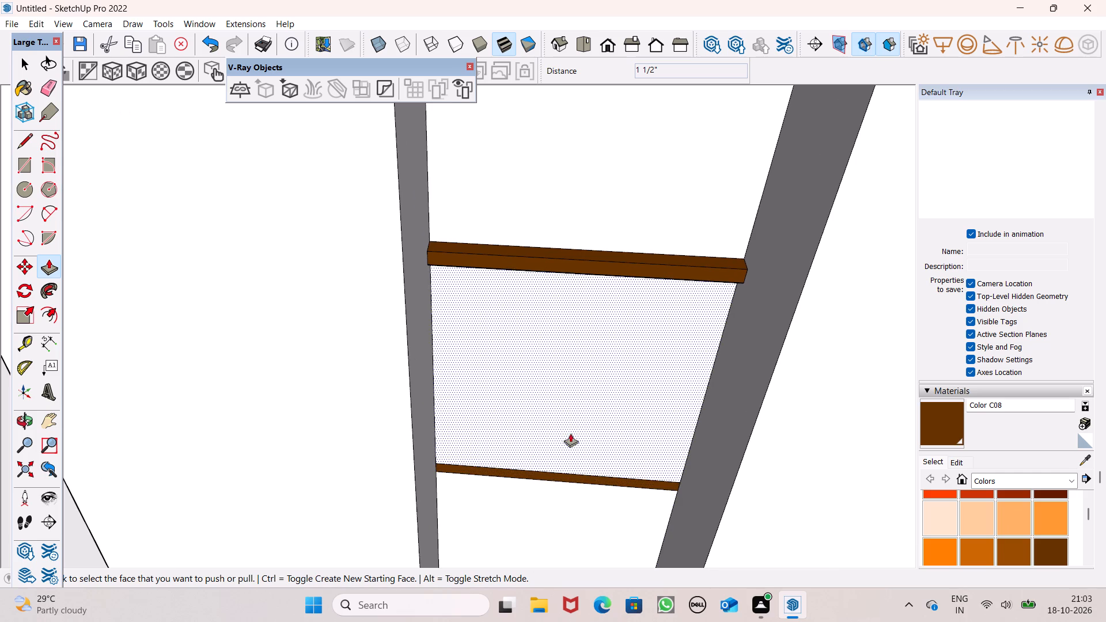
scroll(592, 457, "down", 5)
middle_click_drag(599, 462, 522, 464)
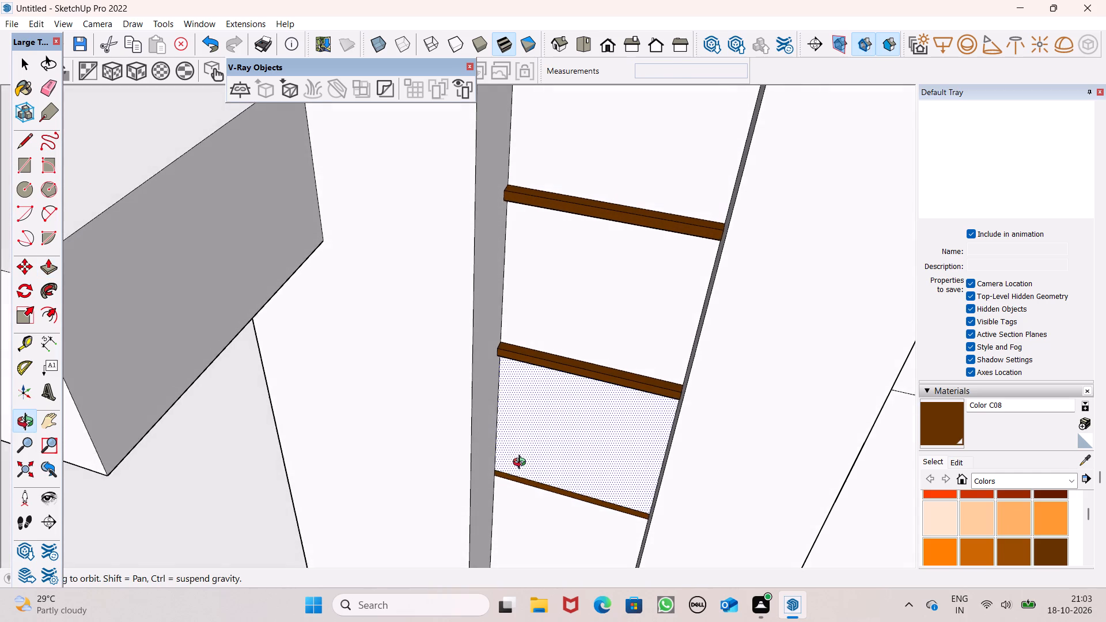
middle_click_drag(522, 464, 522, 472)
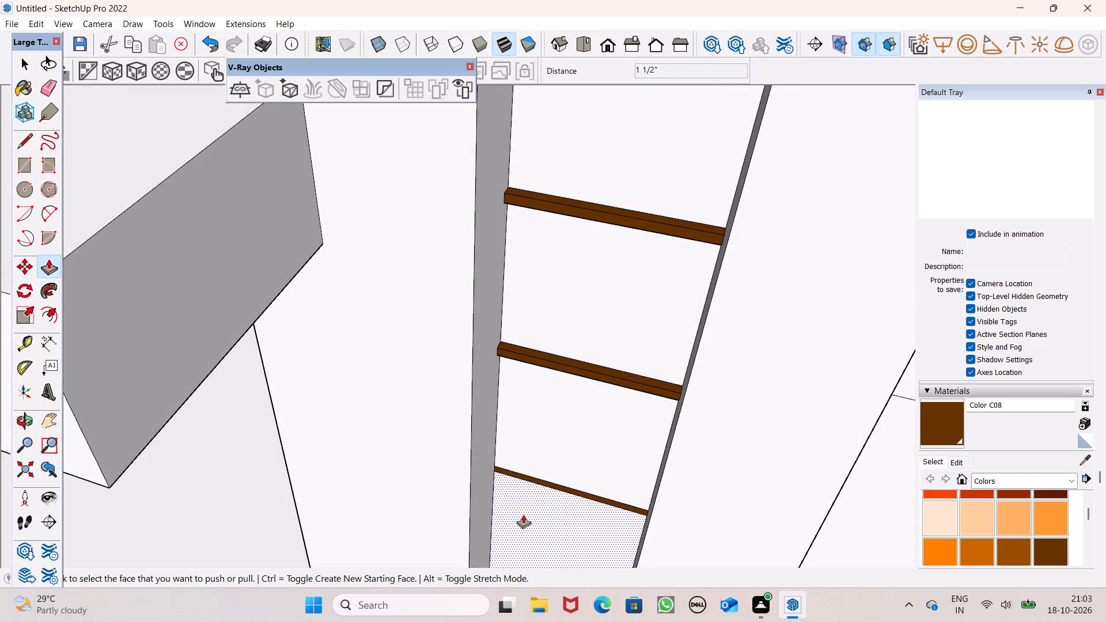
scroll(503, 420, "up", 1)
scroll(522, 433, "down", 2)
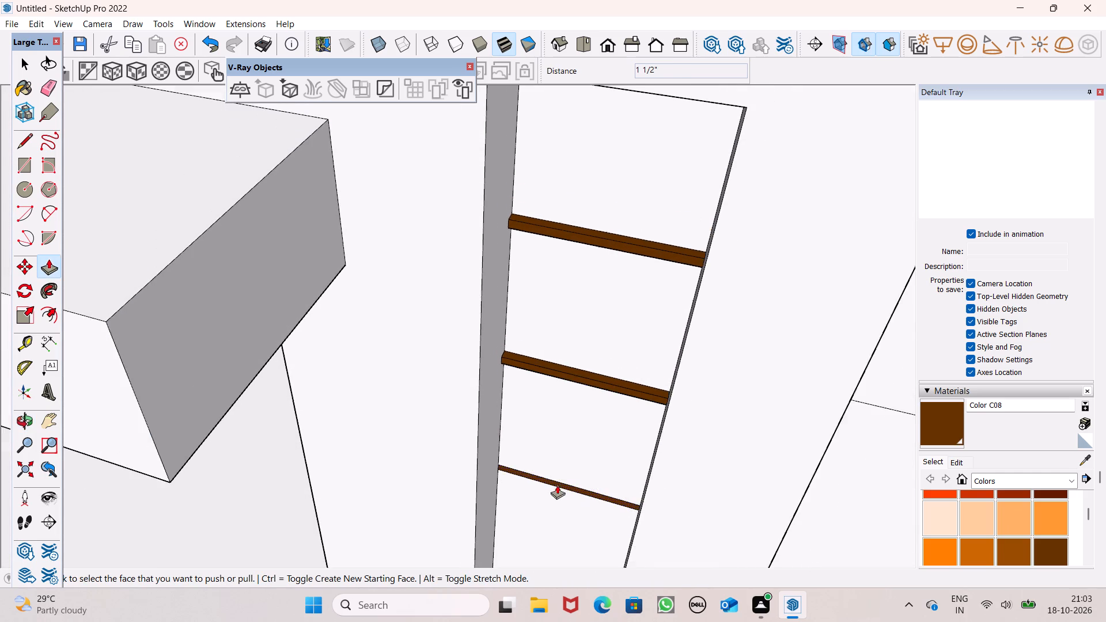
middle_click_drag(557, 485, 558, 499)
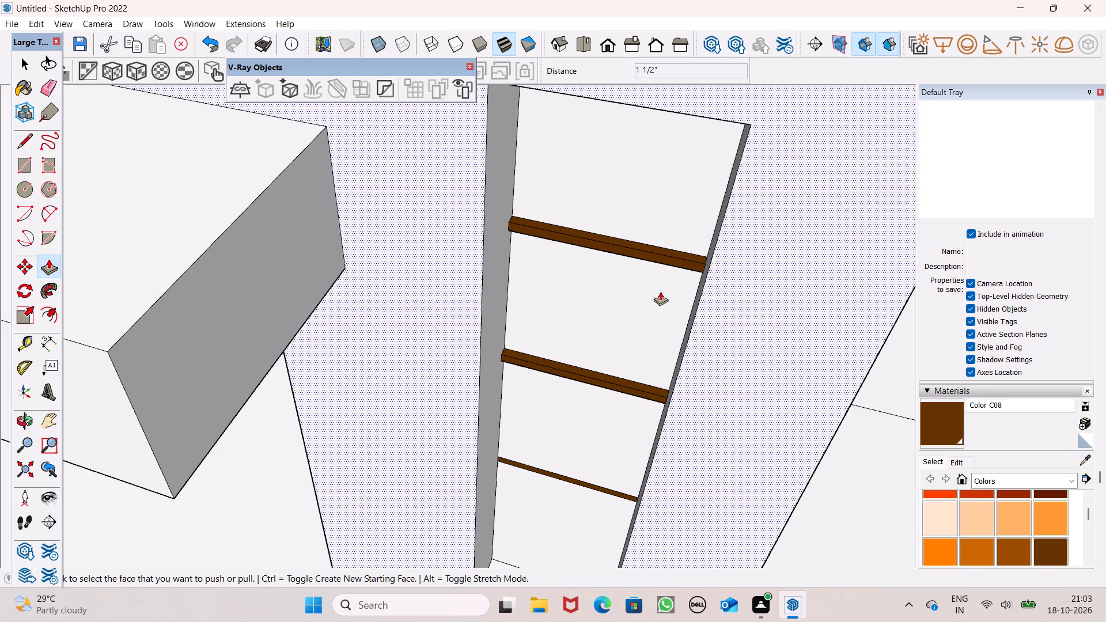
scroll(574, 435, "up", 4)
scroll(580, 500, "up", 3)
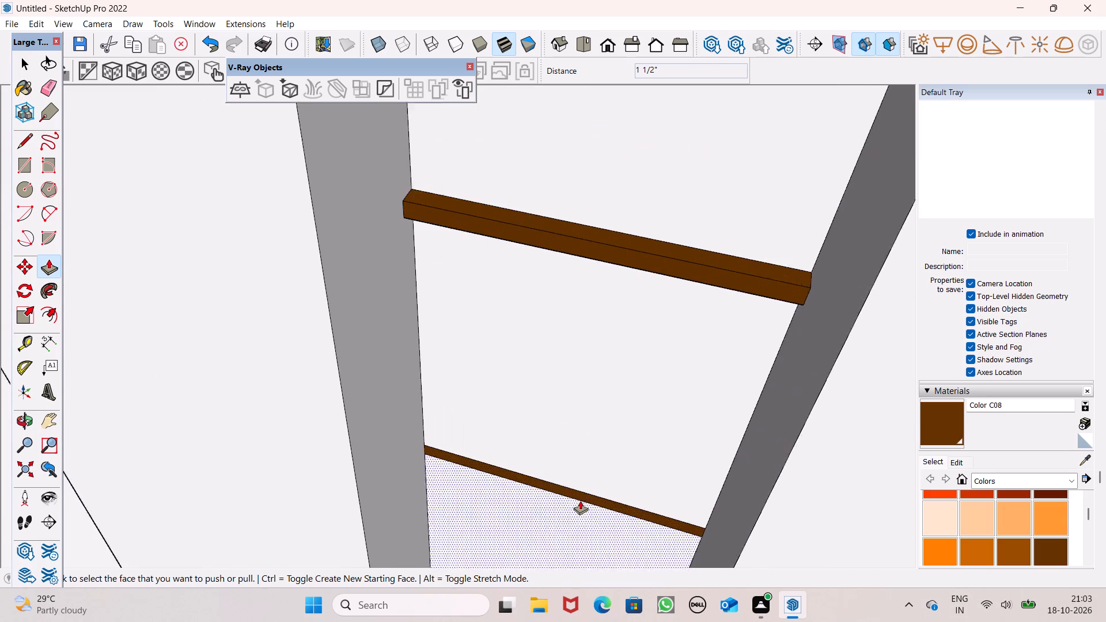
scroll(580, 500, "up", 2)
left_click_drag(584, 495, 576, 225)
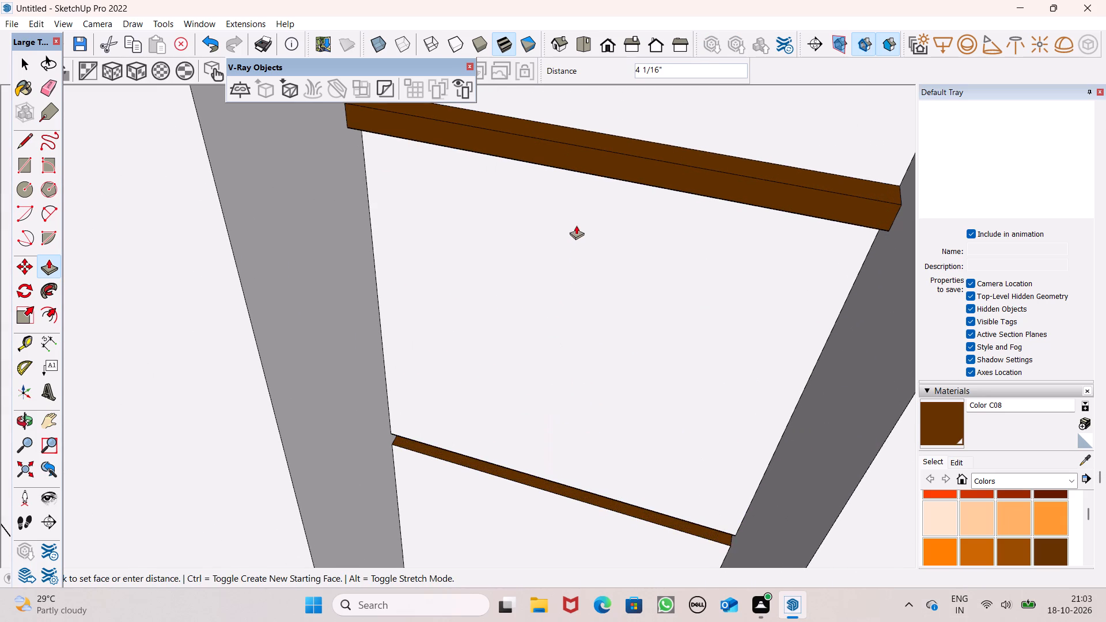
left_click_drag(576, 225, 581, 155)
left_click(581, 155)
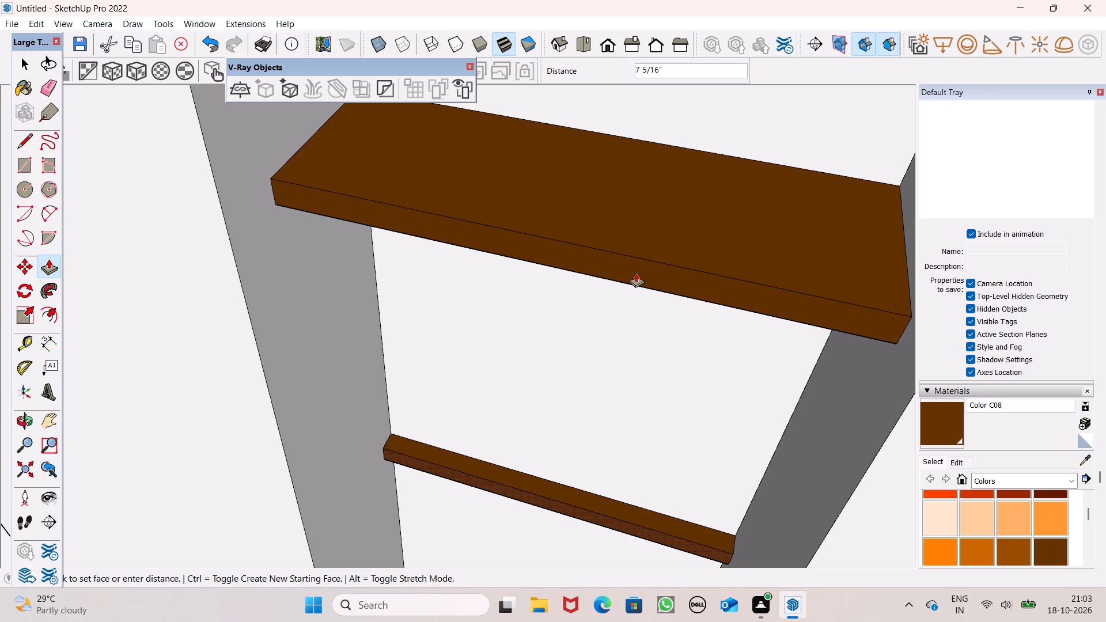
key("space")
scroll(637, 269, "down", 11)
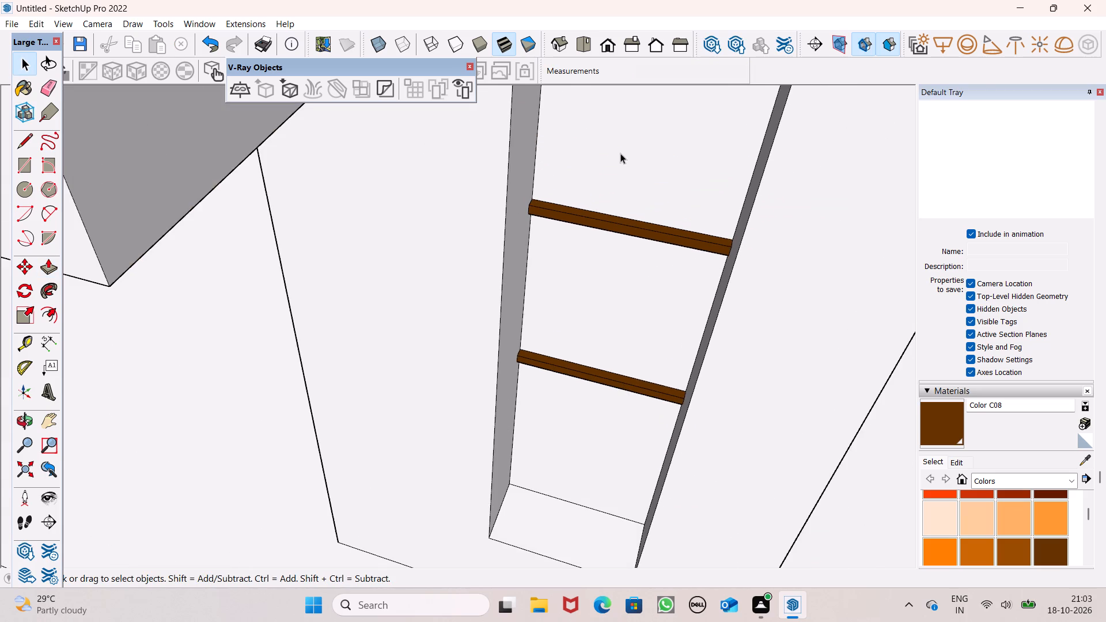
scroll(620, 153, "down", 5)
Paint the two horizontal bars of the narrow ground-floor window beside the entrance stair with dark brown Color C08.
middle_click_drag(648, 230, 479, 196)
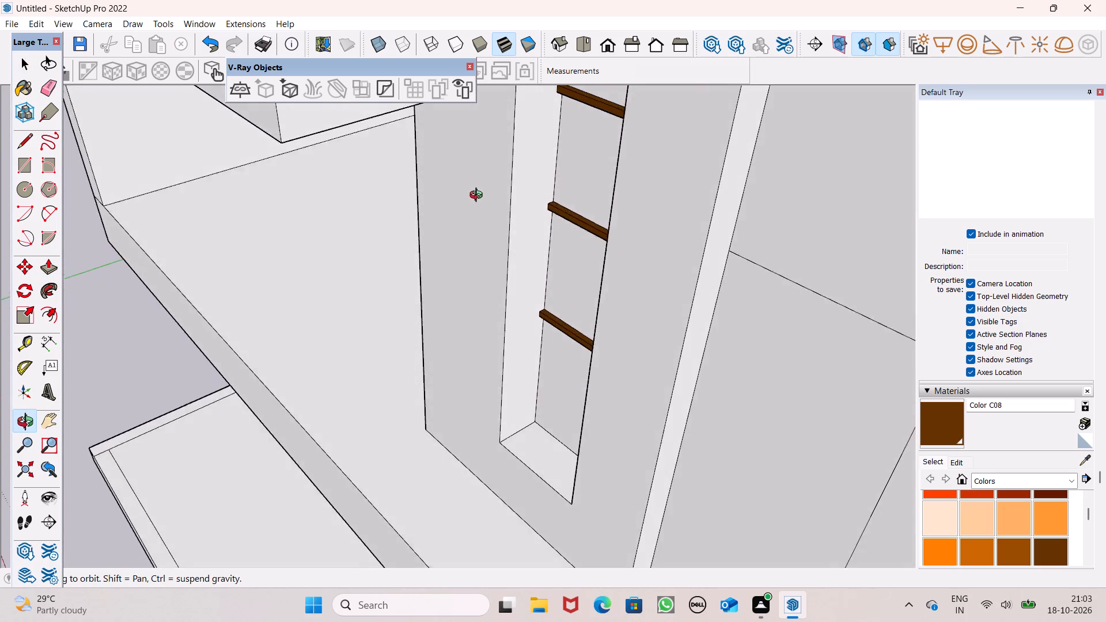
middle_click_drag(479, 196, 630, 129)
scroll(620, 237, "down", 6)
scroll(615, 315, "down", 5)
middle_click_drag(616, 322, 647, 304)
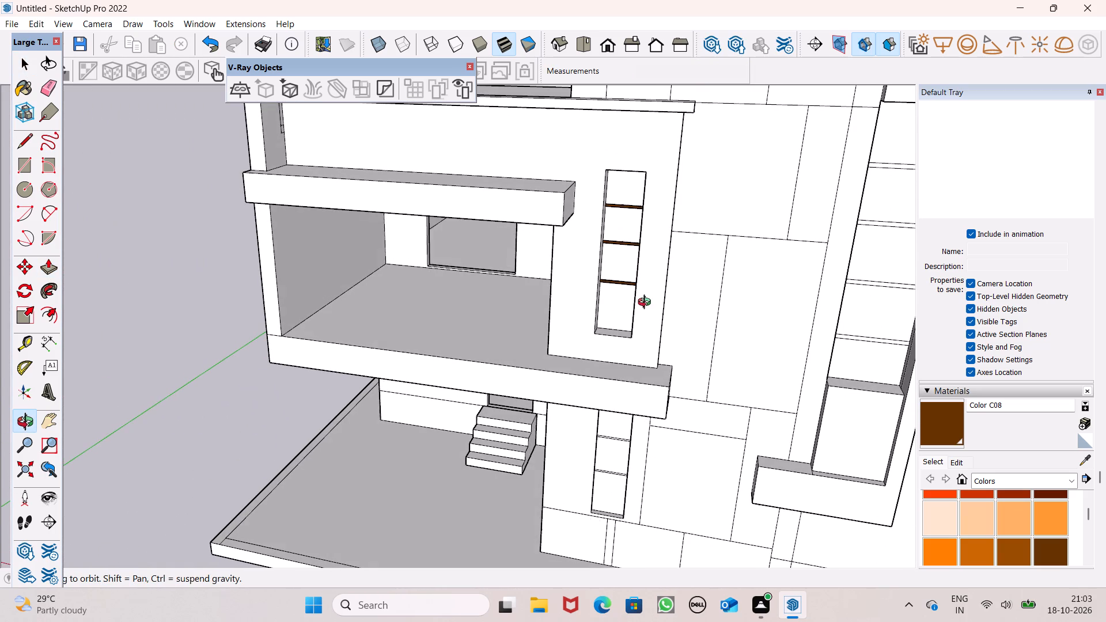
middle_click_drag(647, 304, 646, 304)
left_click(255, 407)
scroll(254, 401, "down", 2)
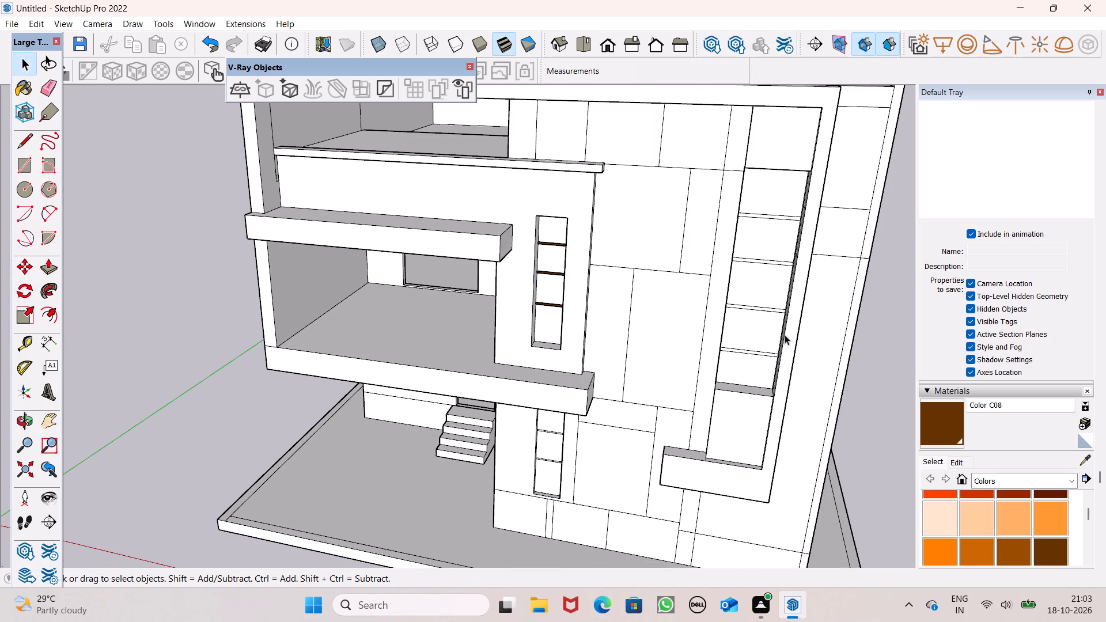
left_click(943, 427)
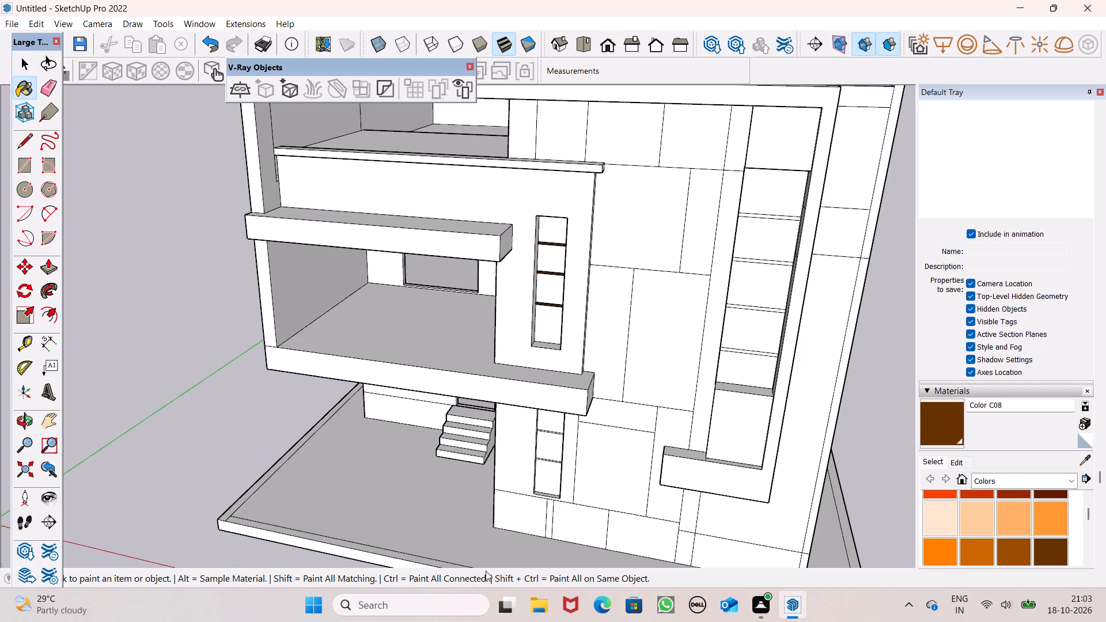
scroll(512, 542, "up", 2)
middle_click_drag(541, 498, 542, 437)
scroll(541, 437, "up", 2)
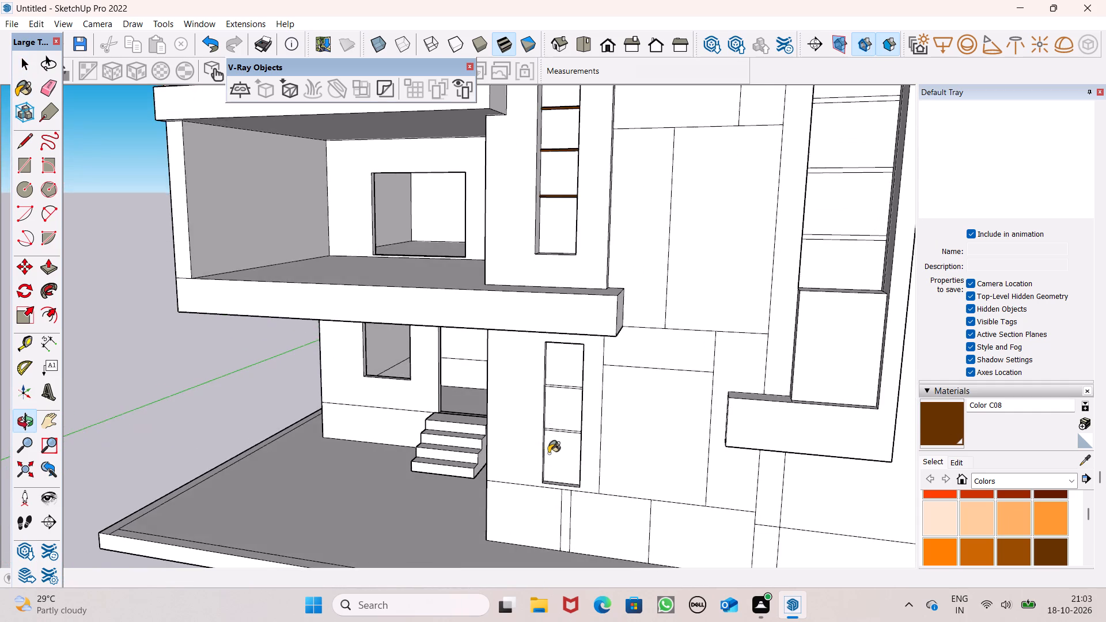
scroll(548, 453, "up", 6)
scroll(558, 350, "up", 6)
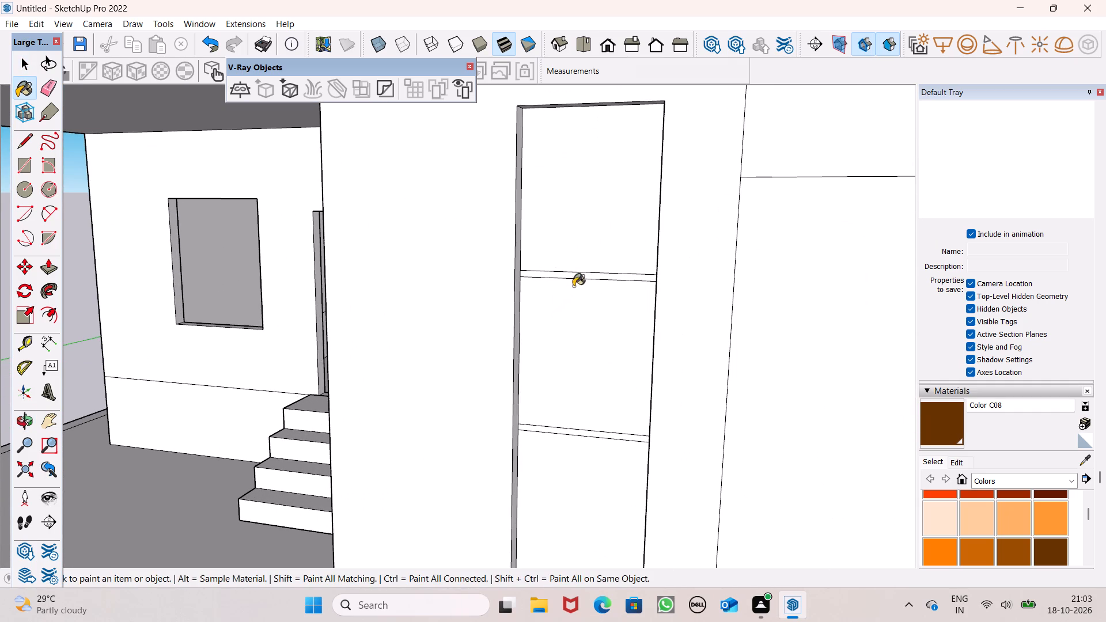
scroll(578, 277, "up", 4)
left_click(588, 269)
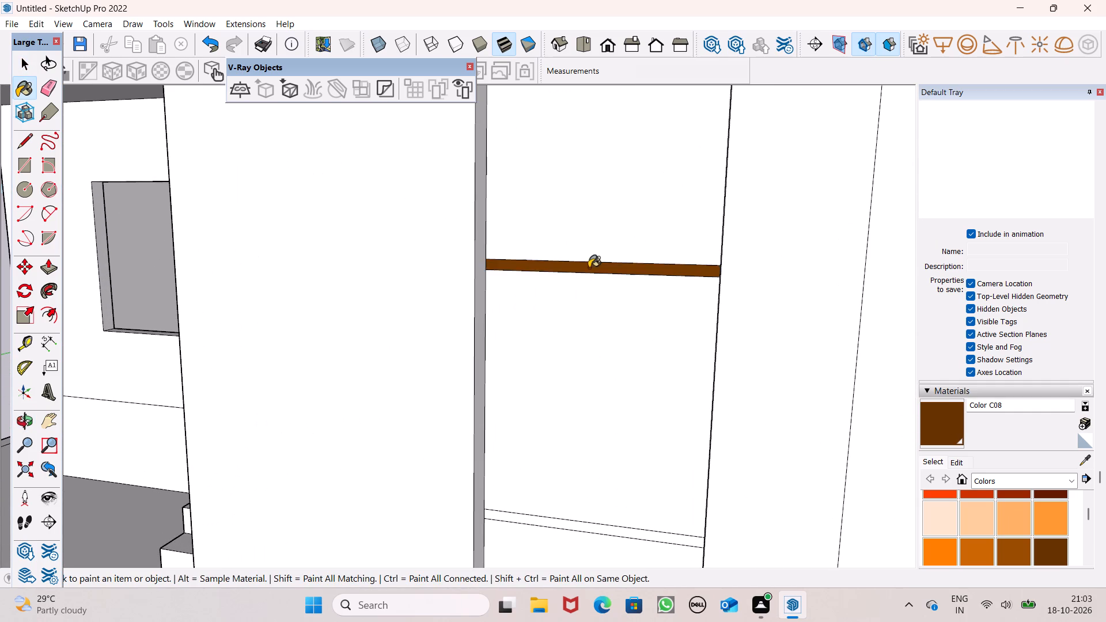
scroll(596, 242, "down", 5)
scroll(590, 441, "up", 6)
left_click(593, 405)
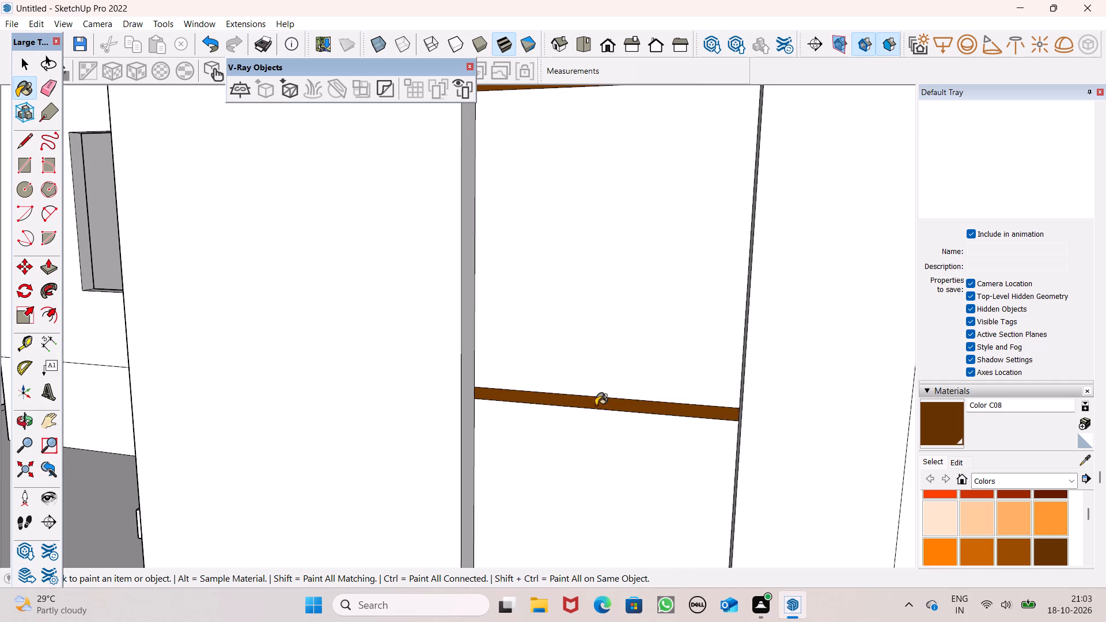
key("space")
Push/Pull the upper brown bar of the narrow ground-floor window outward by 2".
scroll(603, 428, "down", 6)
middle_click_drag(626, 409, 628, 411)
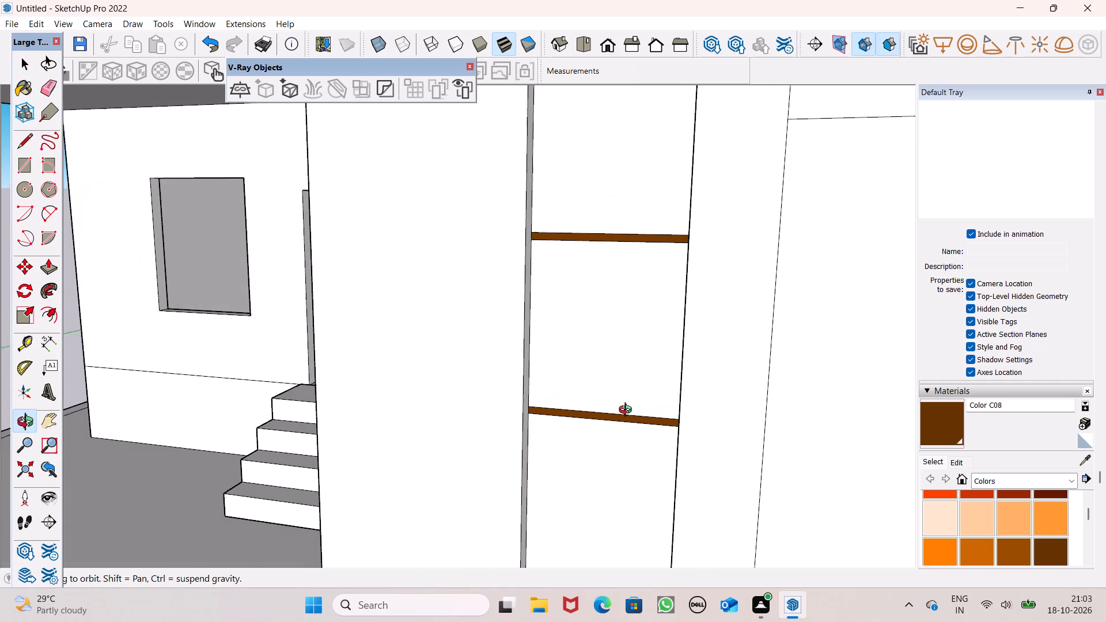
middle_click_drag(628, 411, 623, 451)
scroll(664, 338, "up", 1)
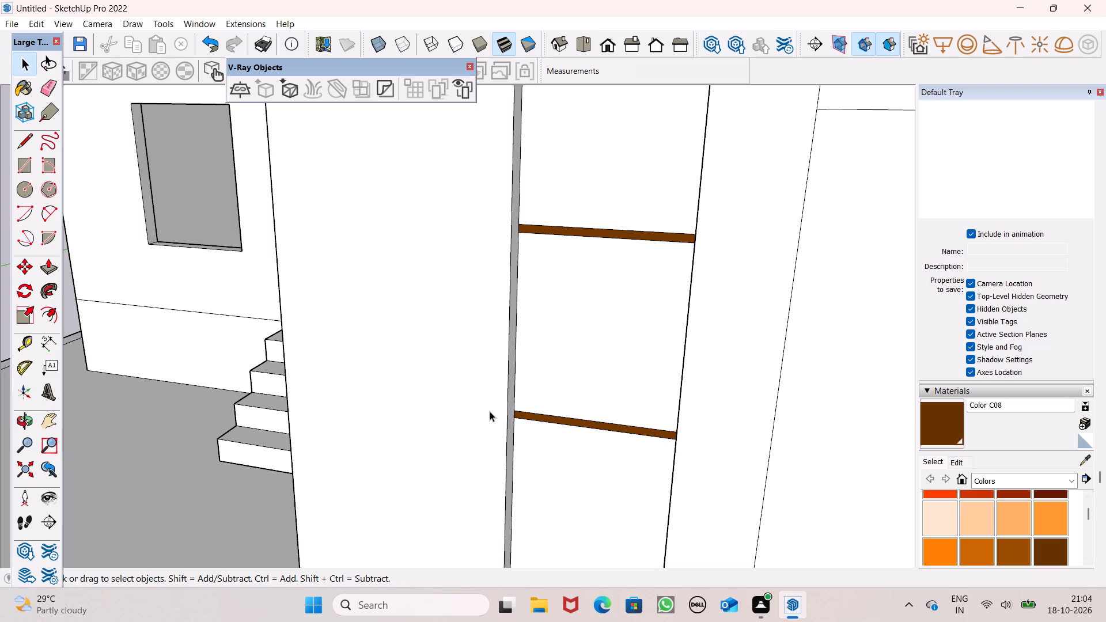
left_click(44, 268)
scroll(605, 416, "down", 2)
middle_click_drag(670, 270, 675, 370)
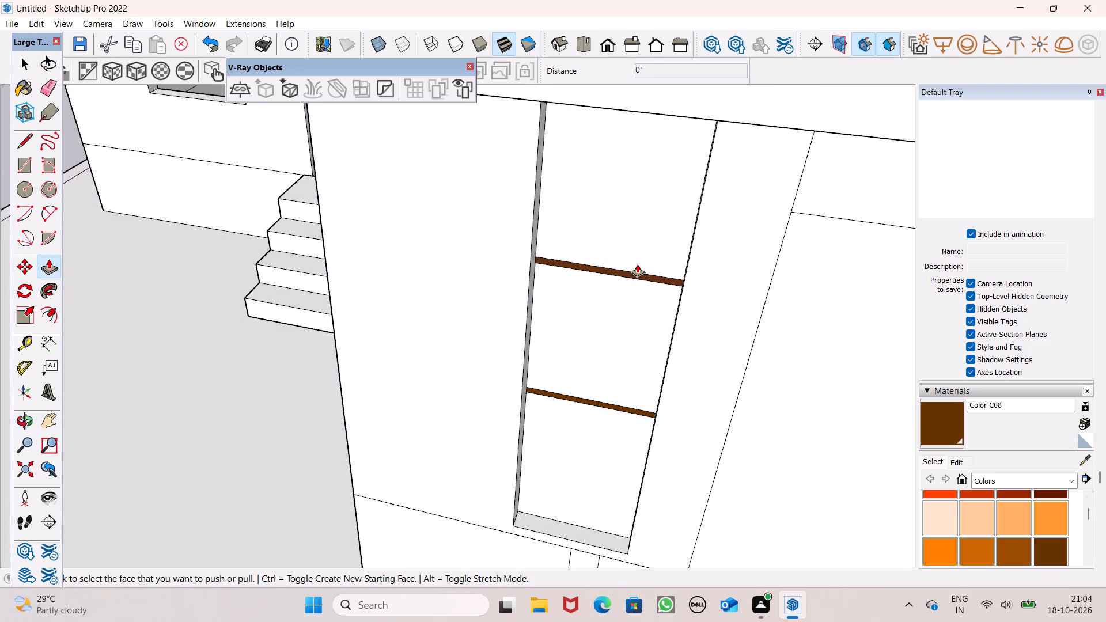
scroll(630, 259, "up", 7)
scroll(580, 282, "up", 4)
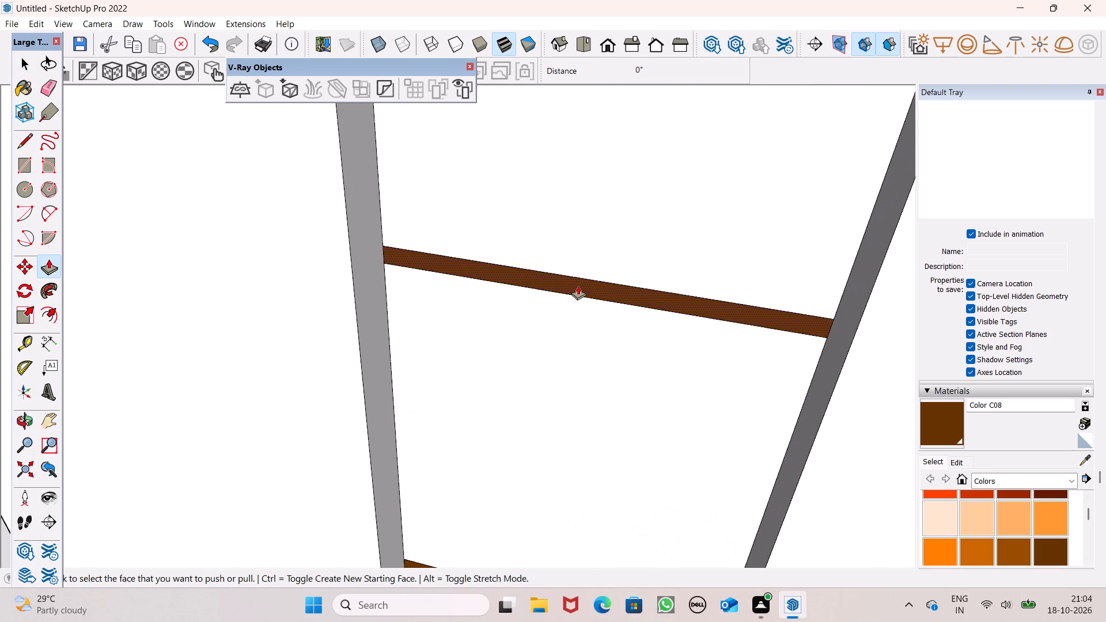
left_click_drag(578, 286, 573, 296)
key("2")
key("shift+quotedbl")
key("Return")
Push/Pull the lower brown bar of the narrow ground-floor window outward by 2".
scroll(607, 211, "down", 5)
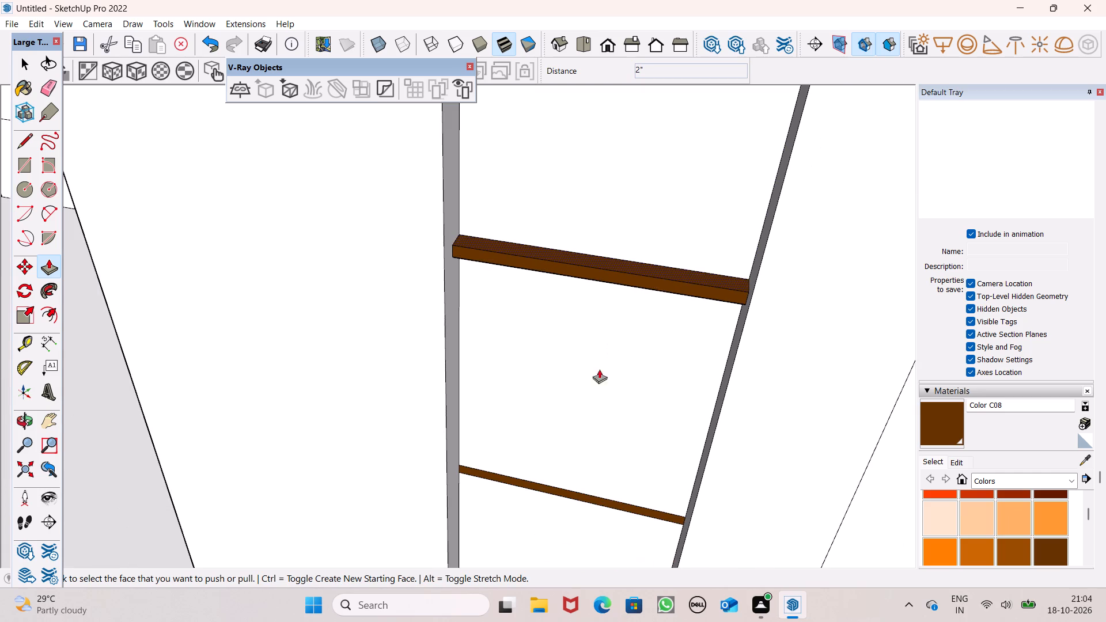
scroll(531, 502, "up", 5)
left_click_drag(523, 473, 518, 486)
key("2")
key("shift+quotedbl")
key("Return")
left_click(518, 486)
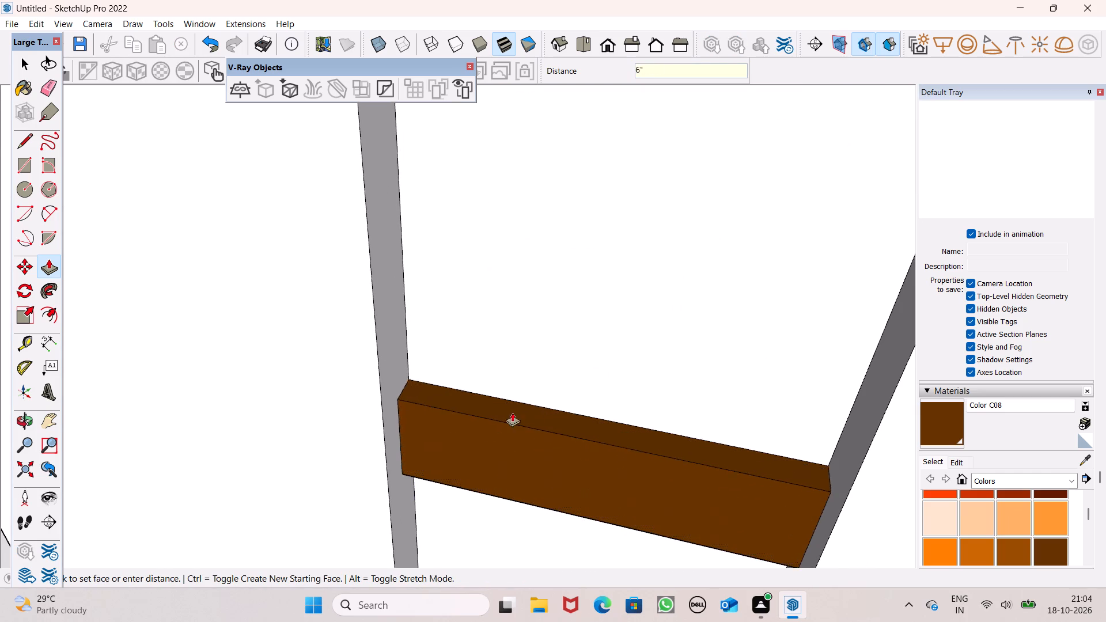
scroll(524, 377, "down", 11)
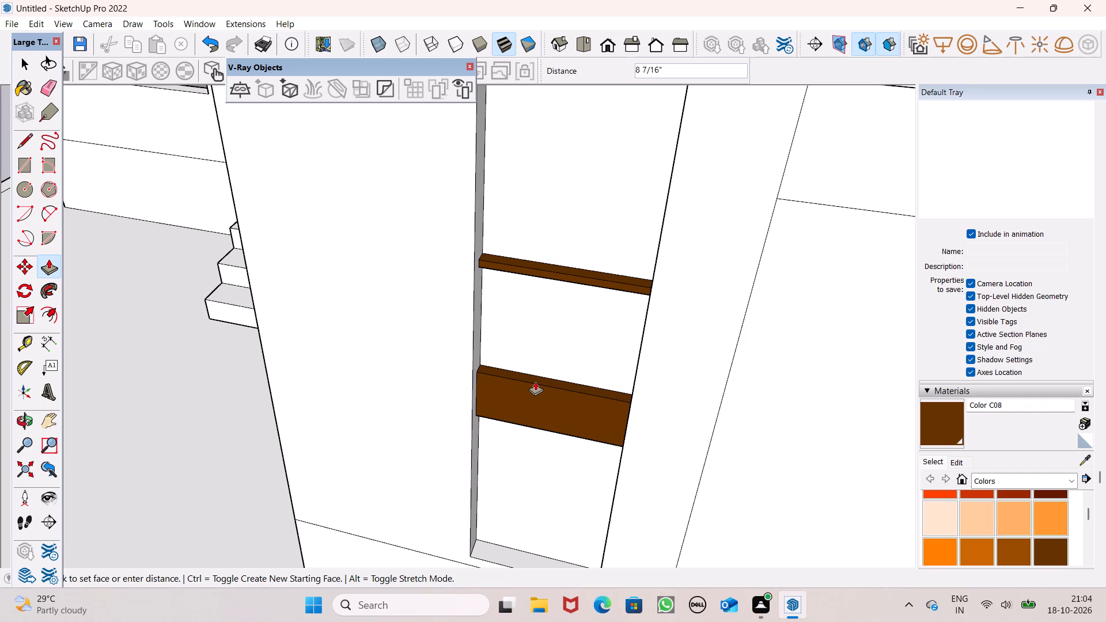
key("space")
scroll(507, 367, "down", 1)
middle_click_drag(540, 421, 547, 388)
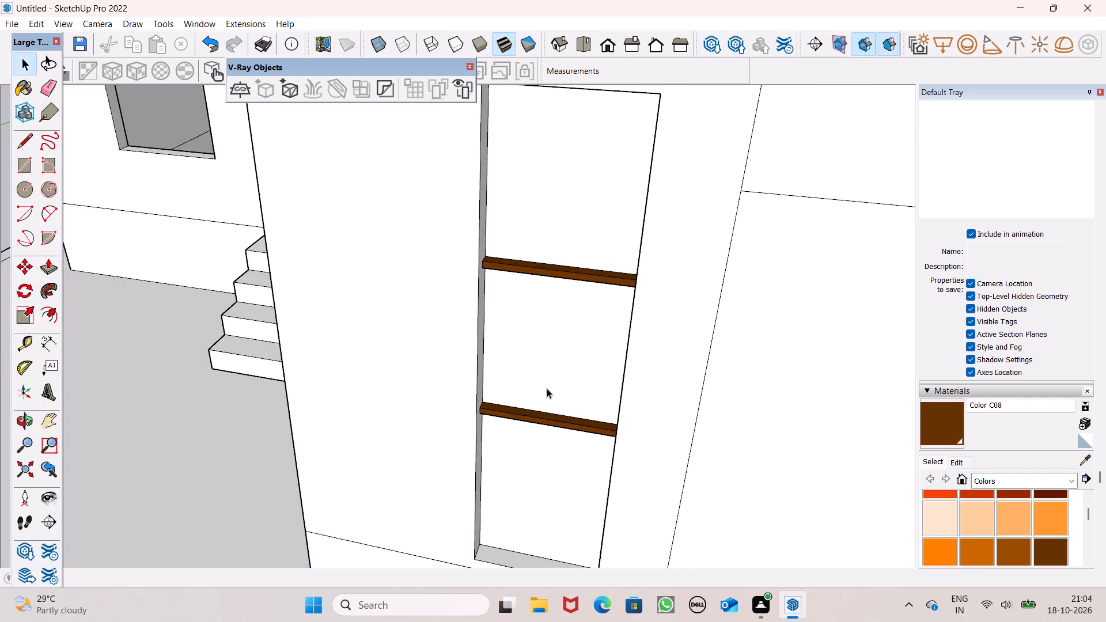
Paint the four horizontal bars of the tall window in the projecting frame on the panelled wall with dark brown Color C08.
scroll(524, 355, "down", 20)
scroll(654, 241, "up", 3)
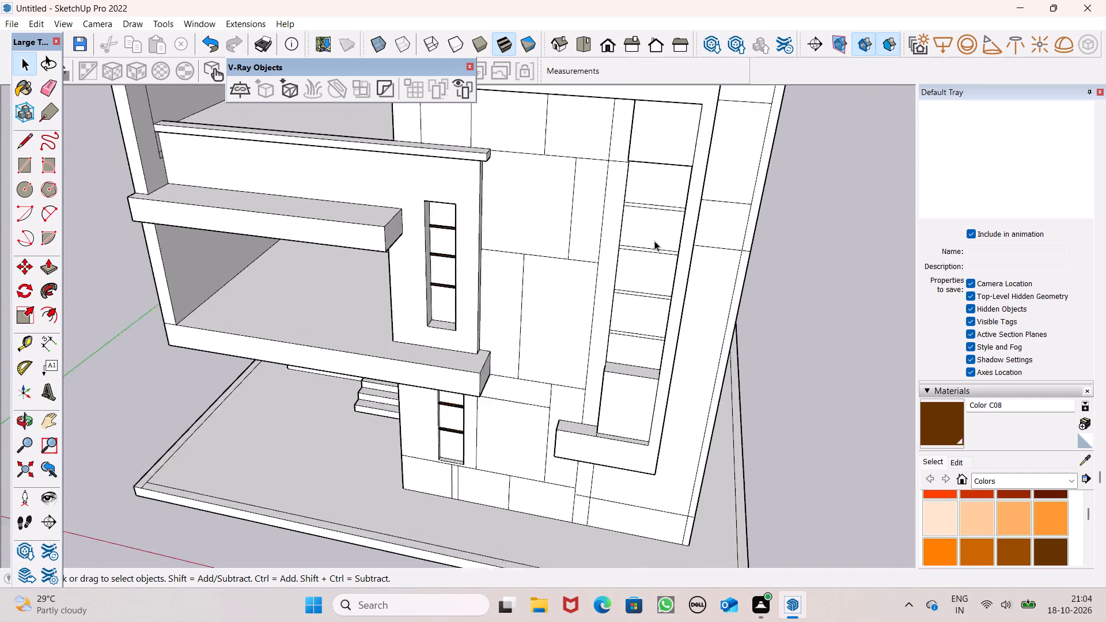
scroll(654, 241, "up", 3)
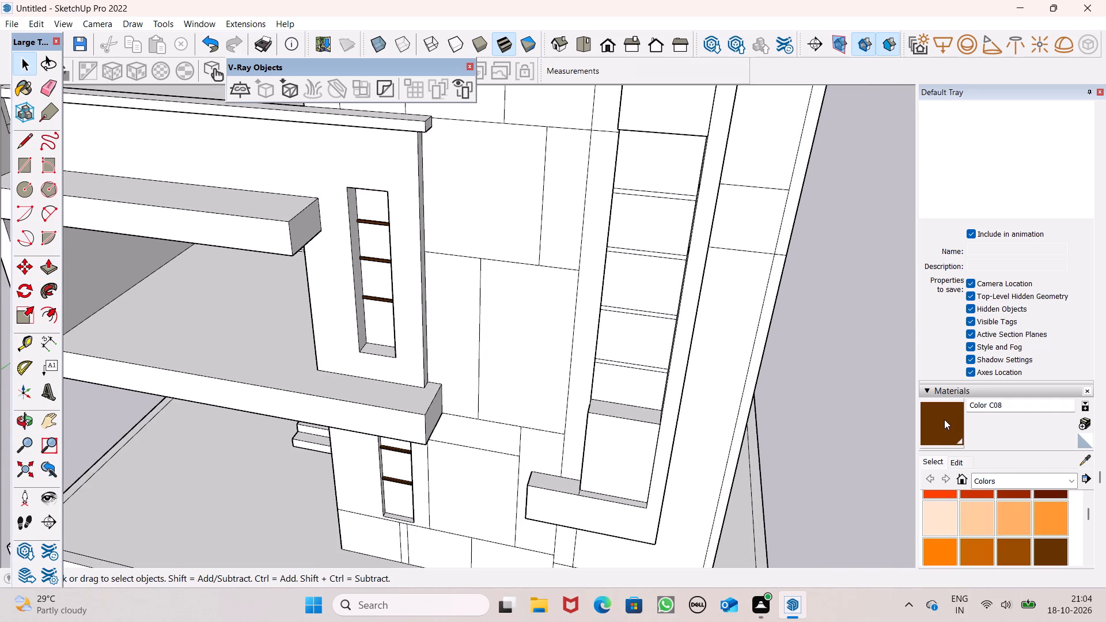
left_click(944, 419)
scroll(750, 283, "up", 6)
scroll(566, 275, "up", 1)
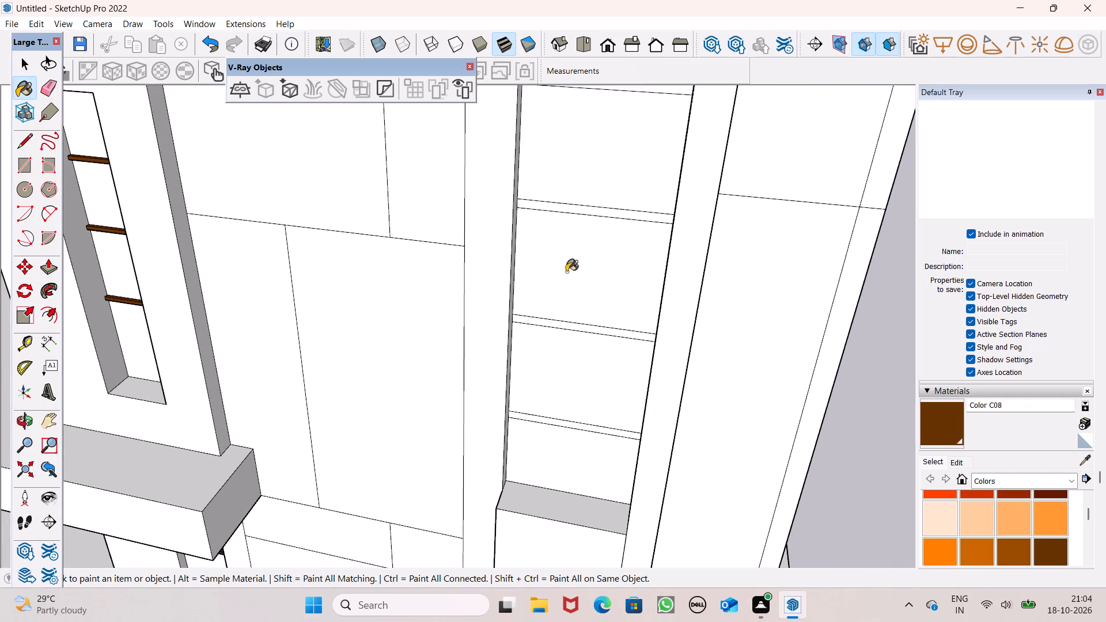
scroll(555, 354, "down", 6)
scroll(583, 234, "up", 3)
scroll(532, 327, "up", 1)
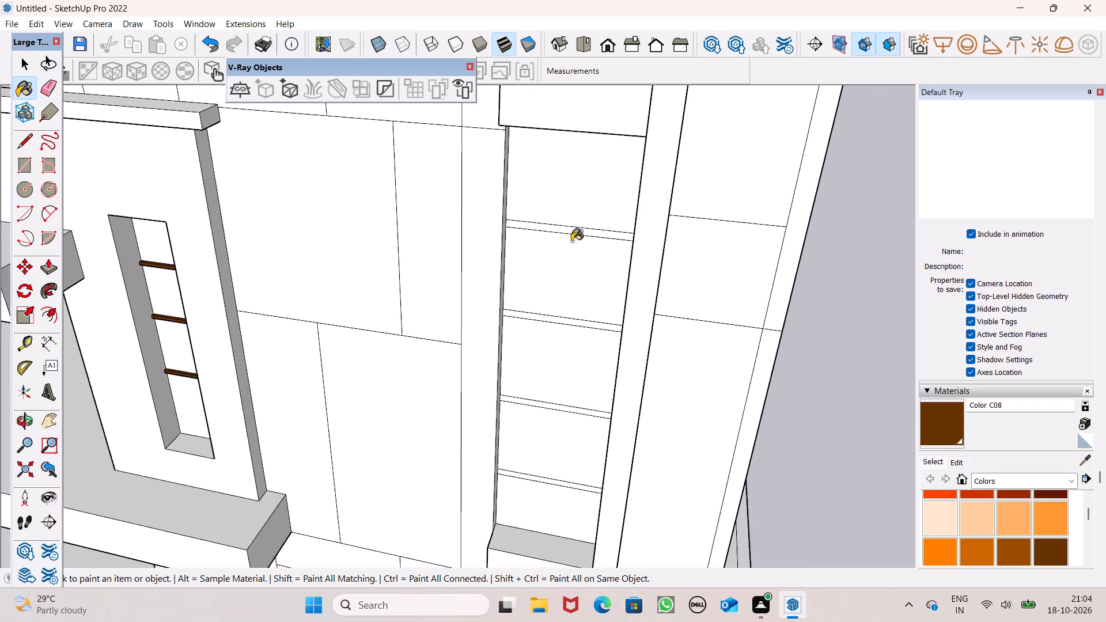
scroll(576, 235, "up", 7)
left_click(583, 225)
scroll(604, 217, "down", 7)
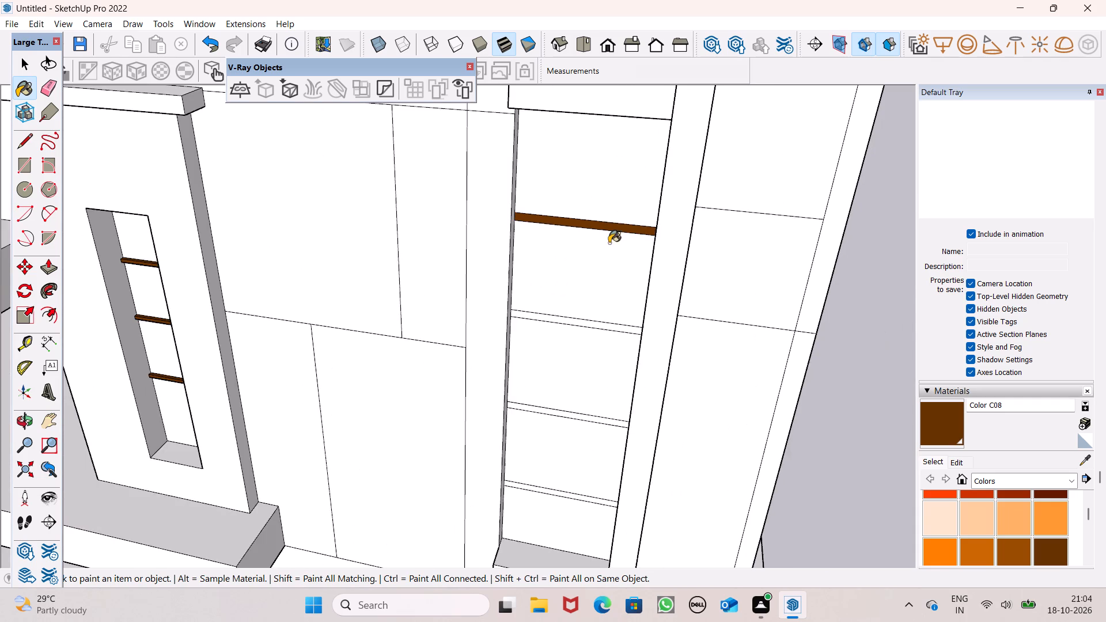
scroll(609, 243, "down", 1)
scroll(603, 279, "up", 6)
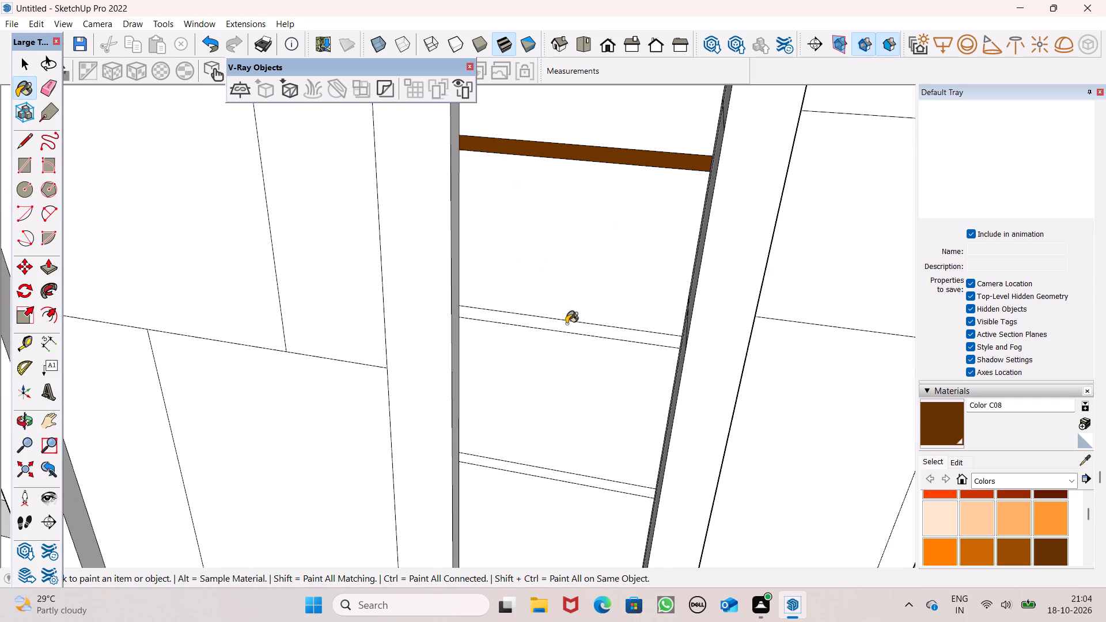
left_click(566, 324)
scroll(600, 273, "down", 7)
scroll(534, 434, "up", 8)
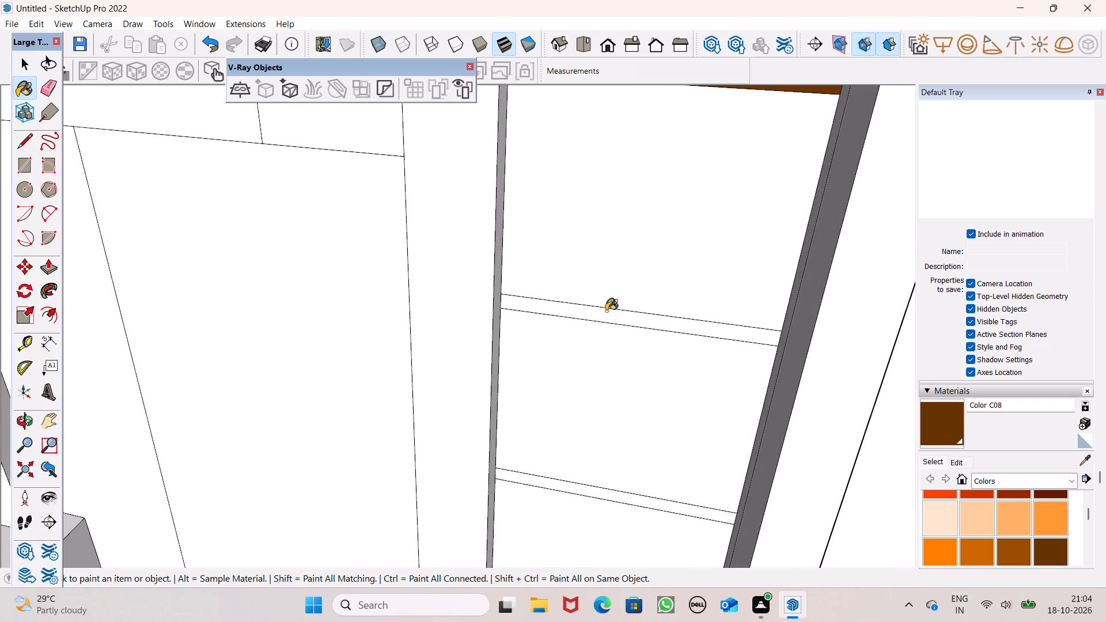
left_click(607, 313)
scroll(643, 280, "down", 6)
scroll(613, 466, "up", 5)
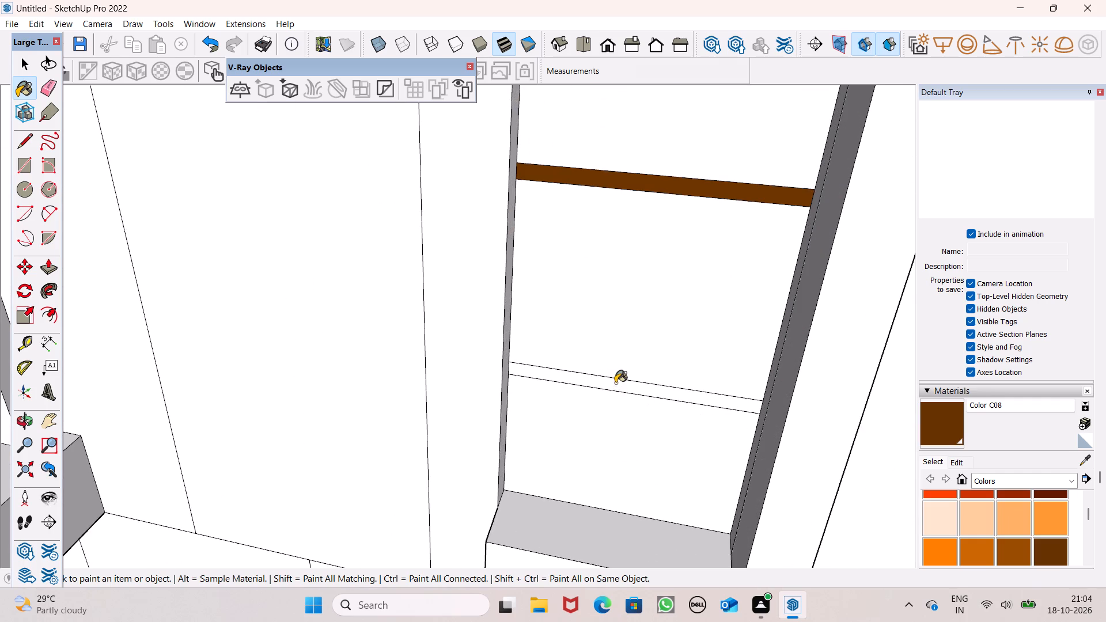
left_click(615, 383)
scroll(532, 436, "down", 5)
key("space")
scroll(530, 450, "down", 4)
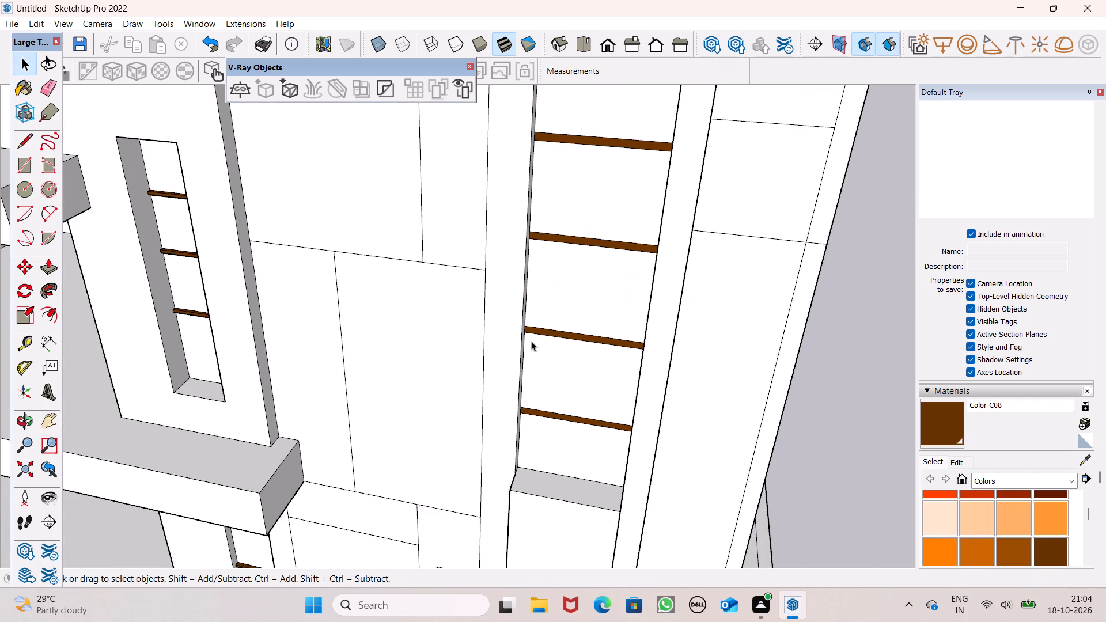
Push/Pull the top brown bar of the tall window in the projecting frame outward by 2".
scroll(533, 356, "down", 4)
scroll(604, 259, "up", 5)
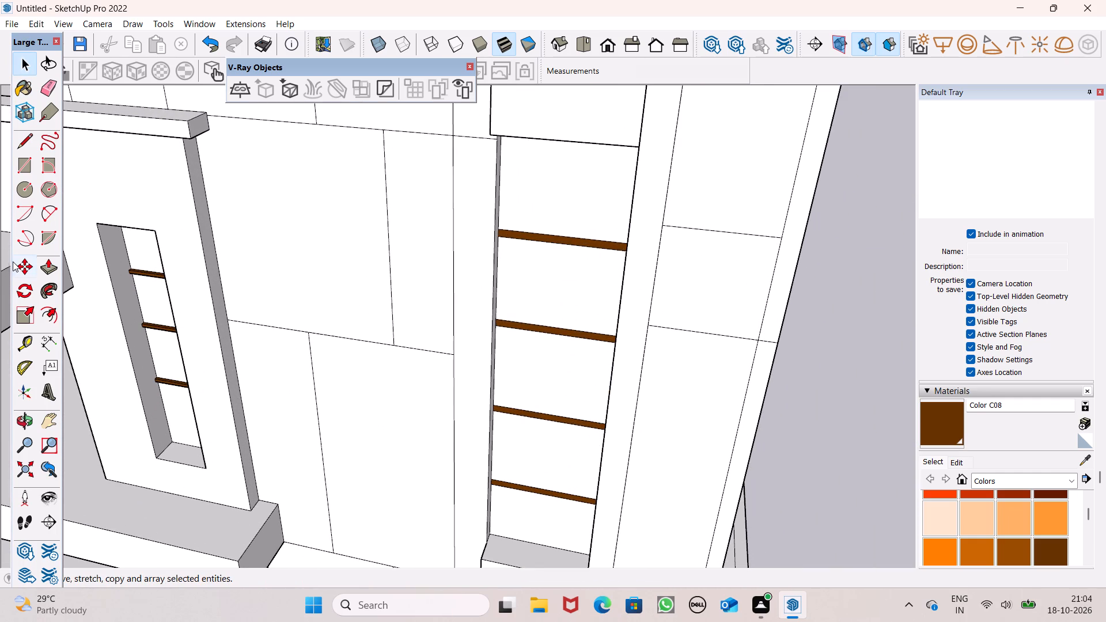
left_click(43, 260)
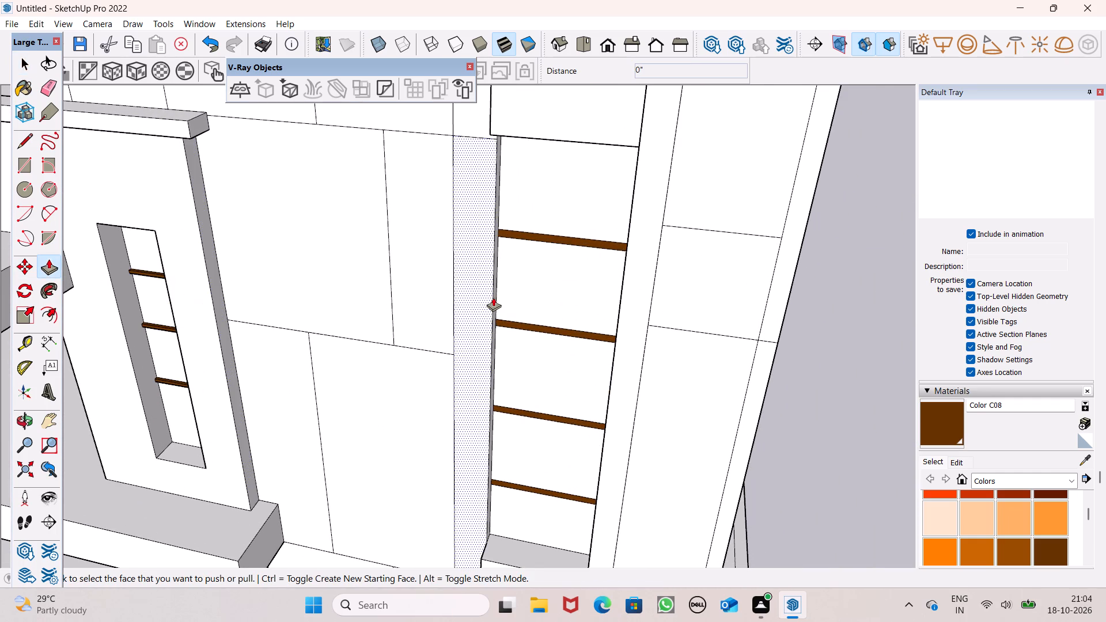
scroll(493, 297, "up", 3)
scroll(510, 288, "down", 2)
middle_click_drag(531, 327, 531, 342)
scroll(562, 248, "up", 2)
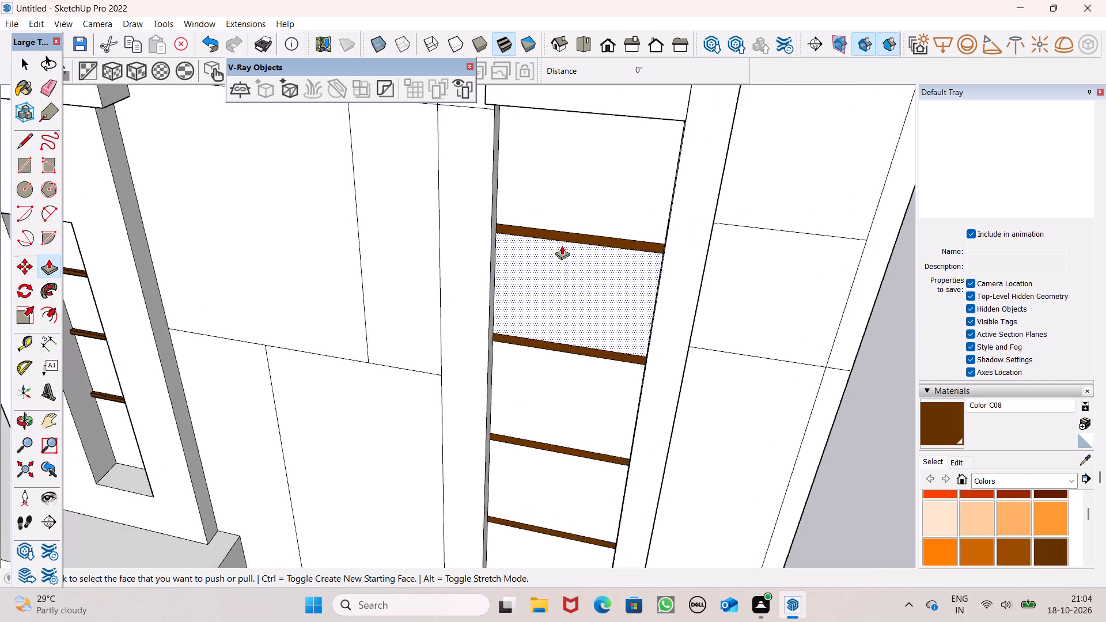
scroll(562, 245, "up", 3)
left_click_drag(555, 227, 551, 238)
type("2\"")
key("Return")
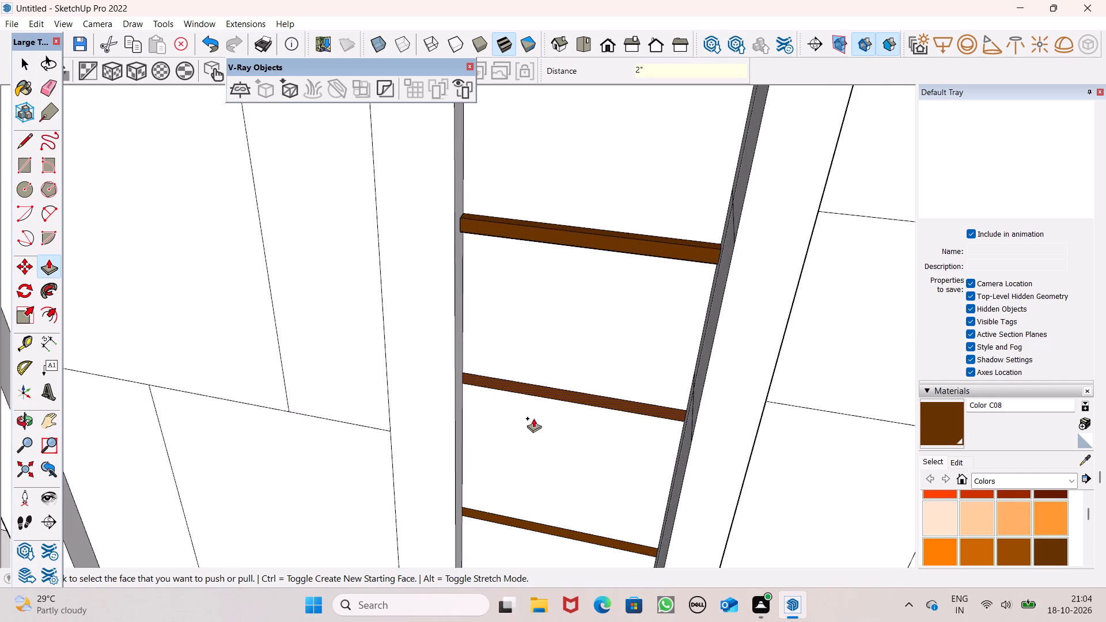
Push/Pull the second brown bar from the top of the tall framed window outward by 2".
left_click_drag(538, 389, 532, 399)
key("2")
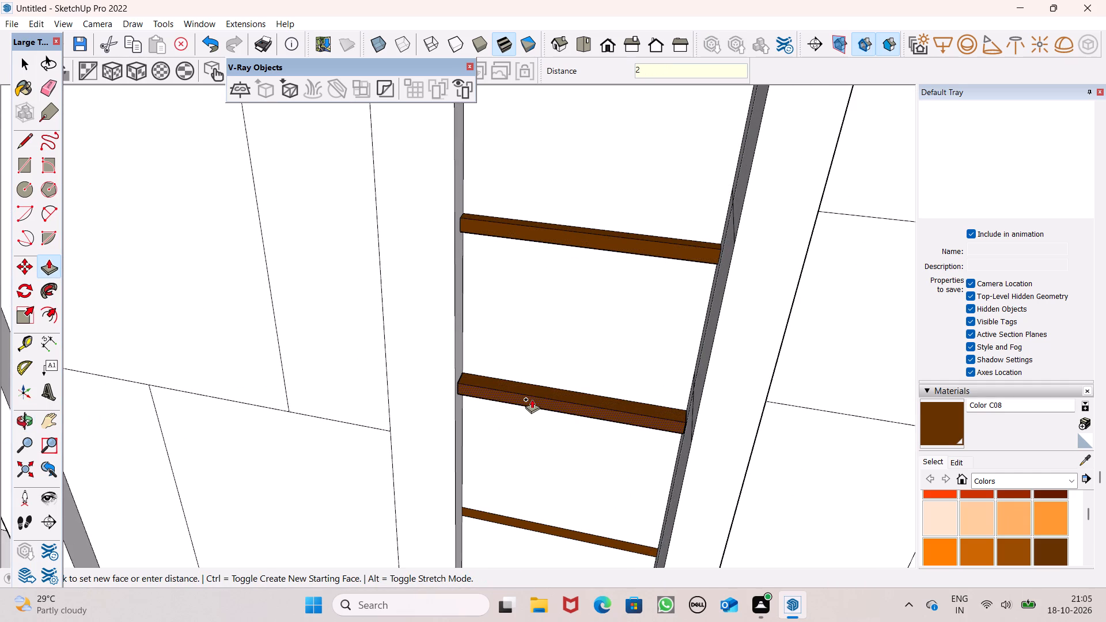
left_click_drag(532, 399, 531, 399)
key("shift+quotedbl")
key("Return")
Push/Pull the third brown bar from the top of the tall framed window outward by 2".
scroll(539, 309, "down", 4)
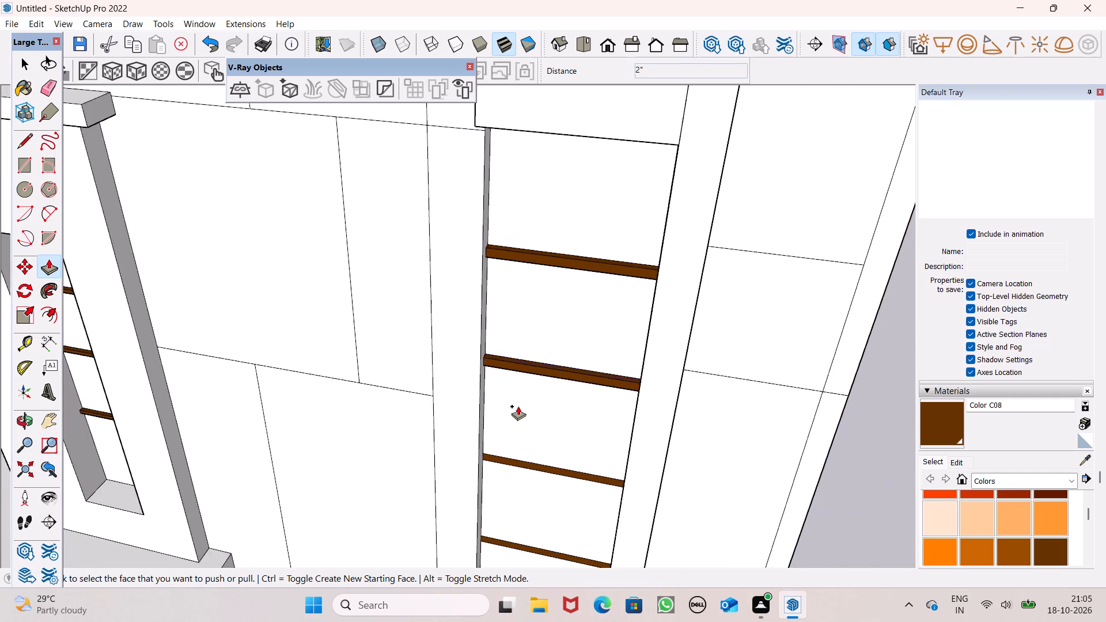
scroll(518, 397, "up", 6)
scroll(520, 395, "down", 4)
scroll(506, 516, "up", 7)
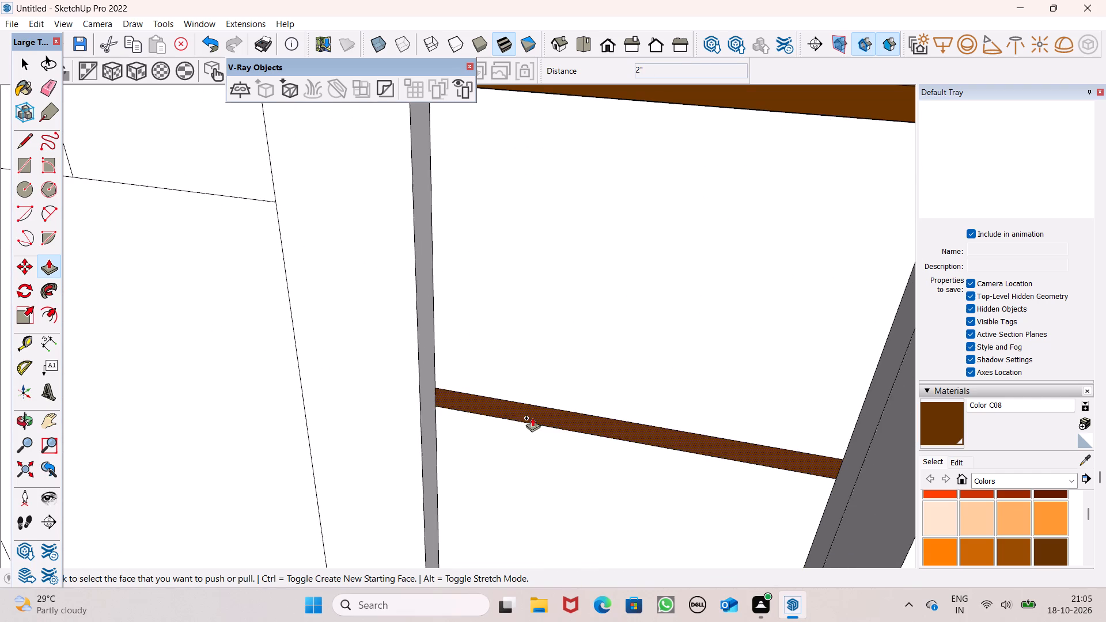
left_click_drag(533, 418, 533, 430)
type("2\"")
key("Return")
Push/Pull the lowest brown bar of the tall framed window outward by 2".
scroll(539, 255, "down", 5)
scroll(542, 373, "down", 3)
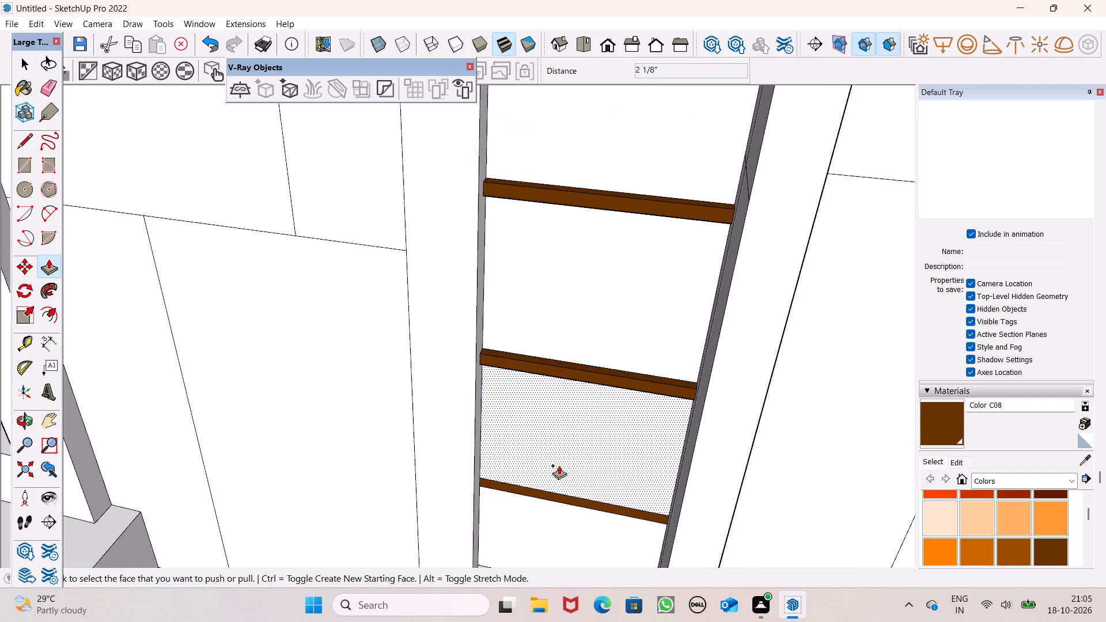
scroll(563, 529, "up", 4)
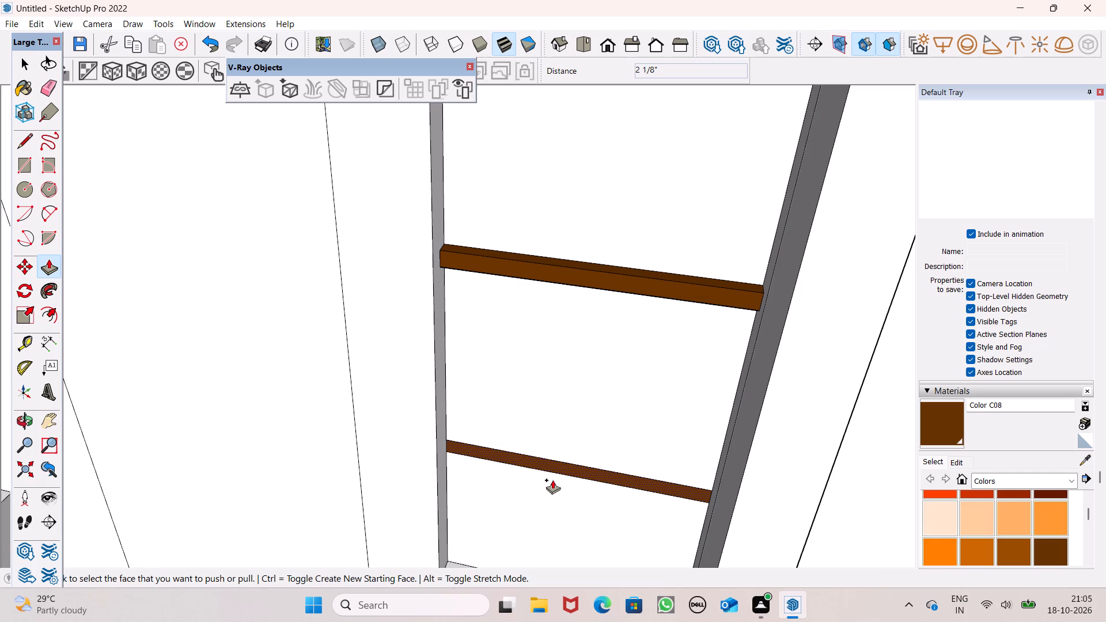
left_click_drag(552, 470, 550, 479)
type("2\"")
key("Return")
scroll(548, 264, "down", 7)
key("space")
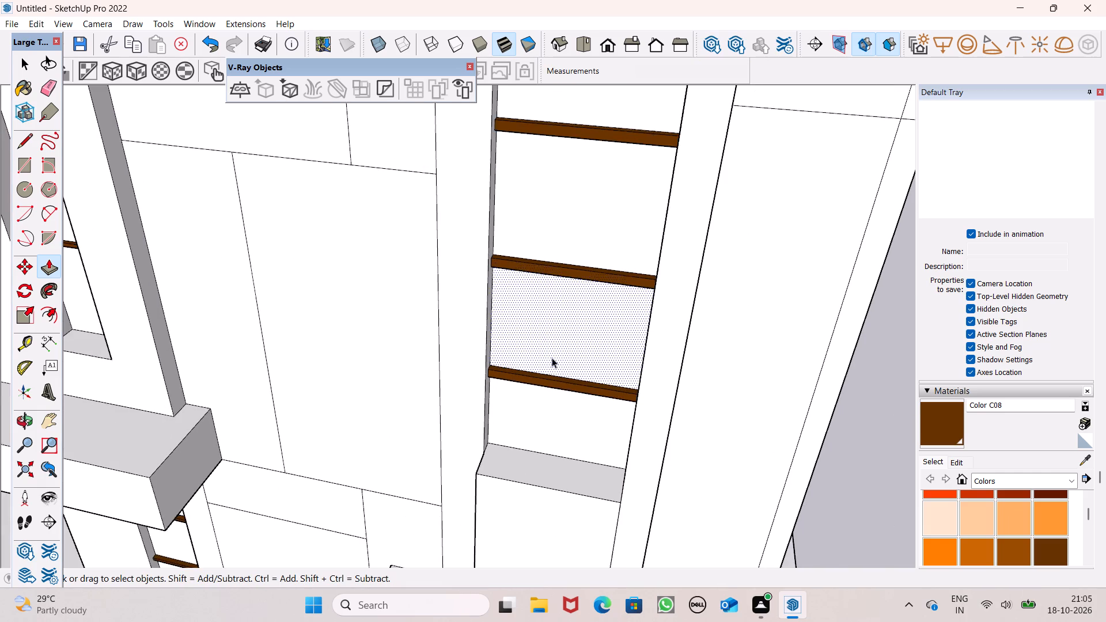
Switch the material library to the Glass and Mirrors collection.
scroll(556, 369, "down", 4)
scroll(680, 344, "down", 4)
middle_click_drag(695, 360, 748, 249)
scroll(751, 293, "down", 5)
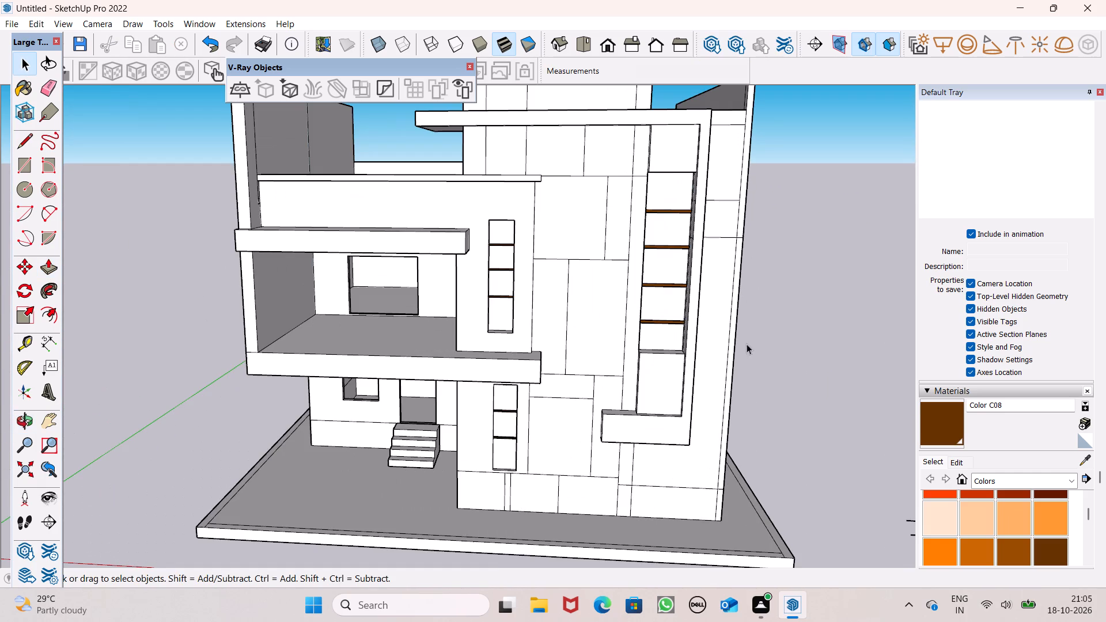
left_click(995, 482)
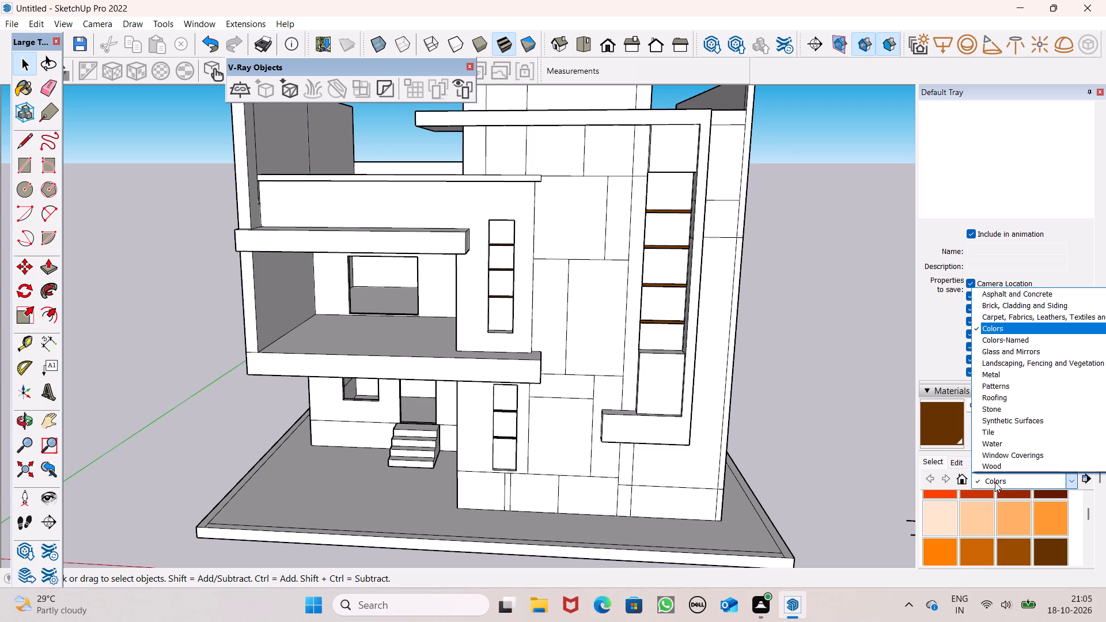
left_click(987, 356)
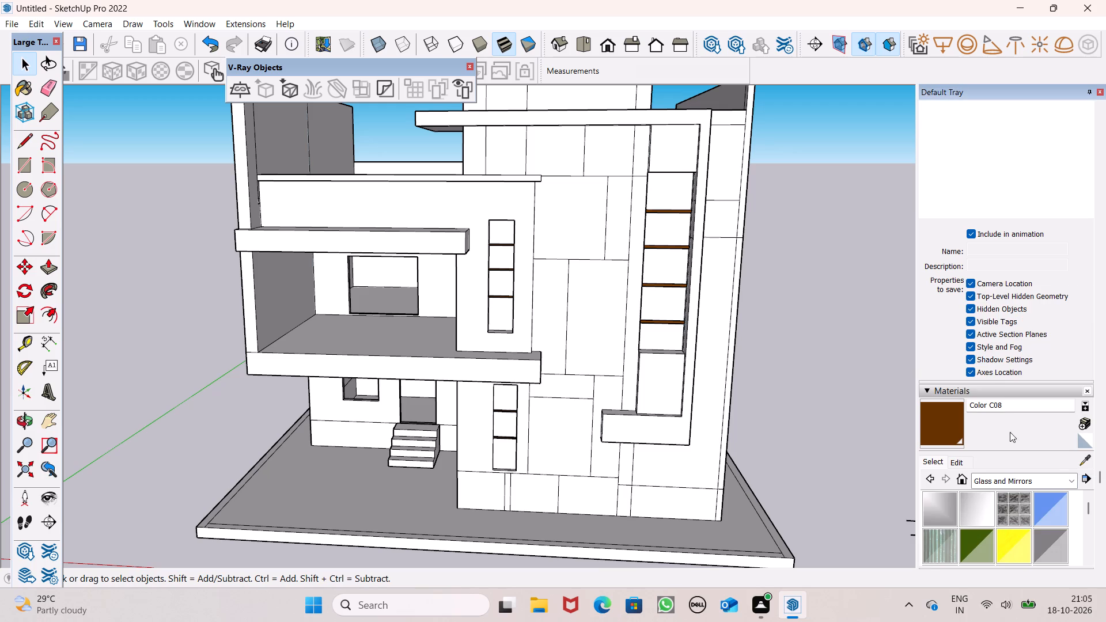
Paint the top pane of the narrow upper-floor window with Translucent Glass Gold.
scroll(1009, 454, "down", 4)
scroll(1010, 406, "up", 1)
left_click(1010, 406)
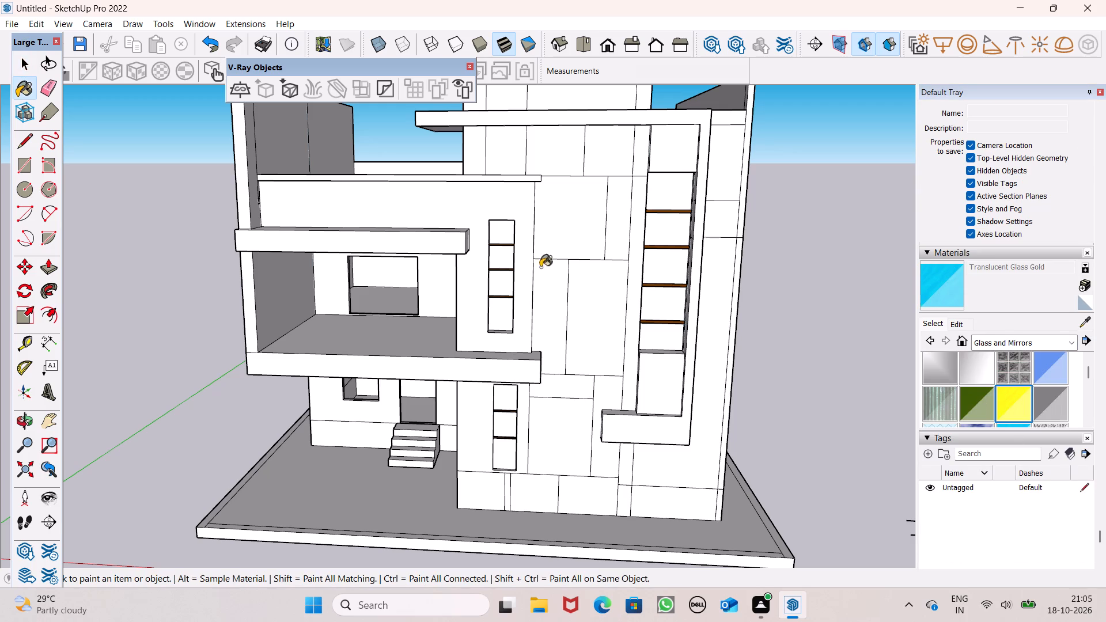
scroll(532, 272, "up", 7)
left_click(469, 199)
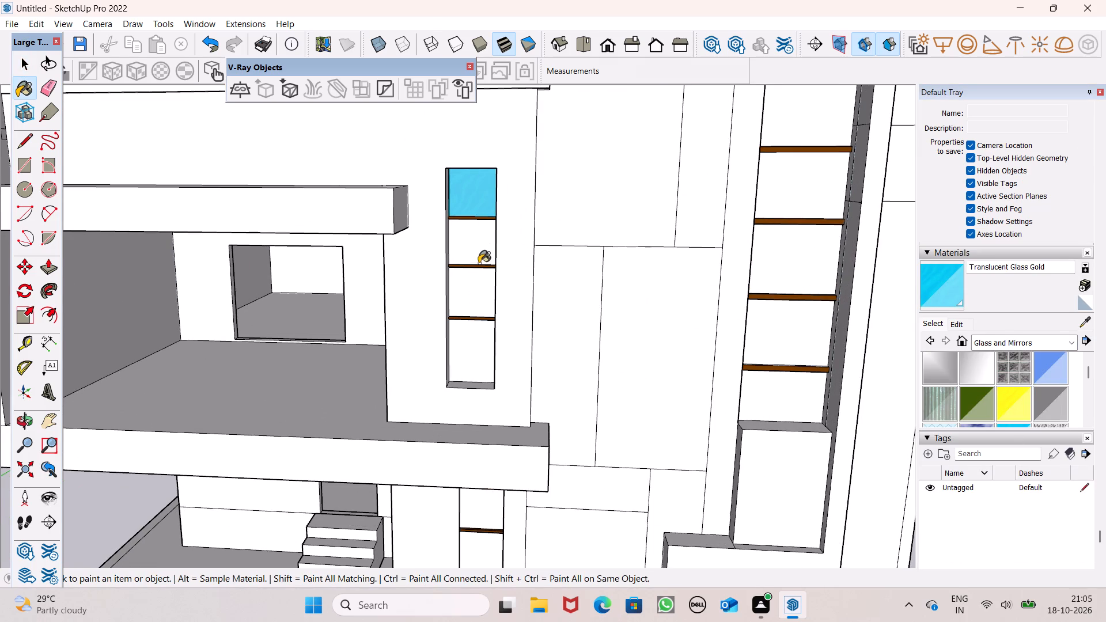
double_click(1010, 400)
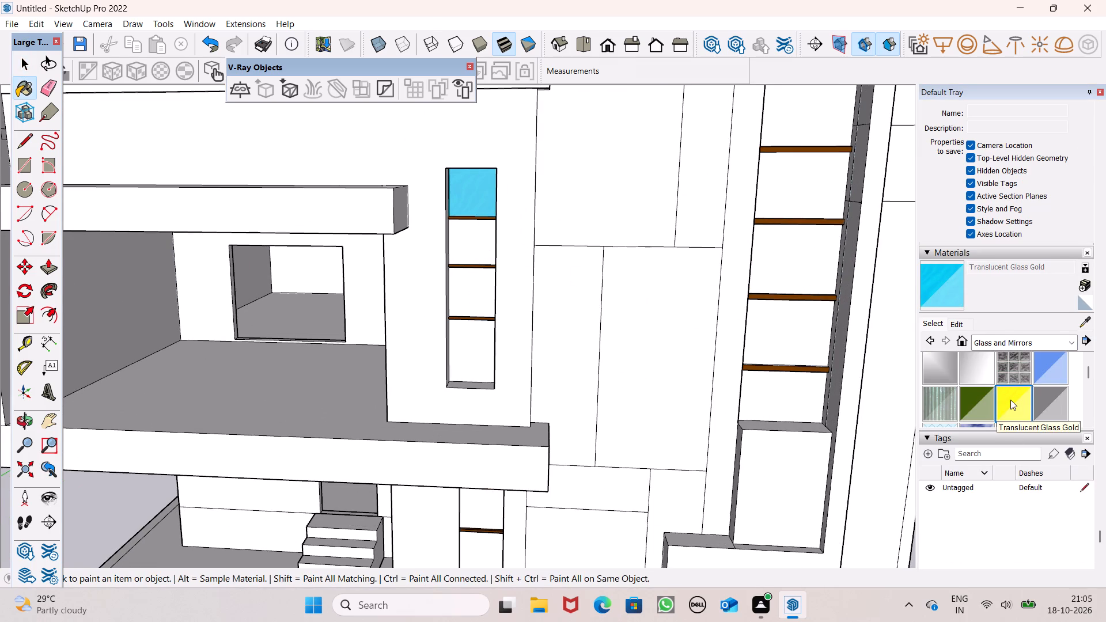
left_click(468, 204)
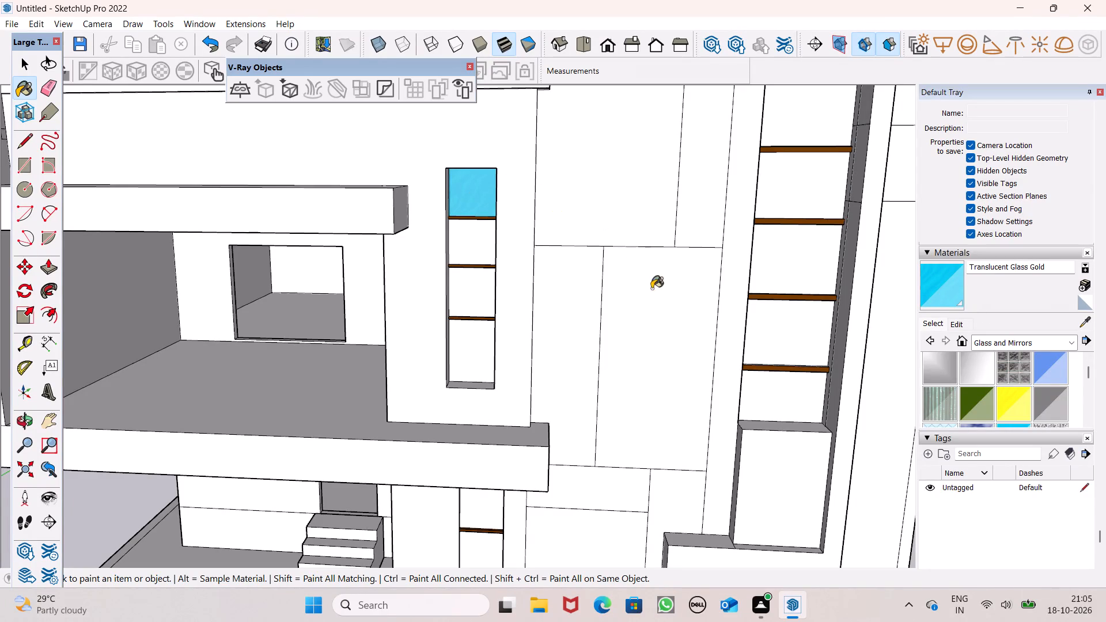
Paint all four panes of the narrow upper-floor window with Translucent Resin Crush Gray.
scroll(1014, 369, "down", 1)
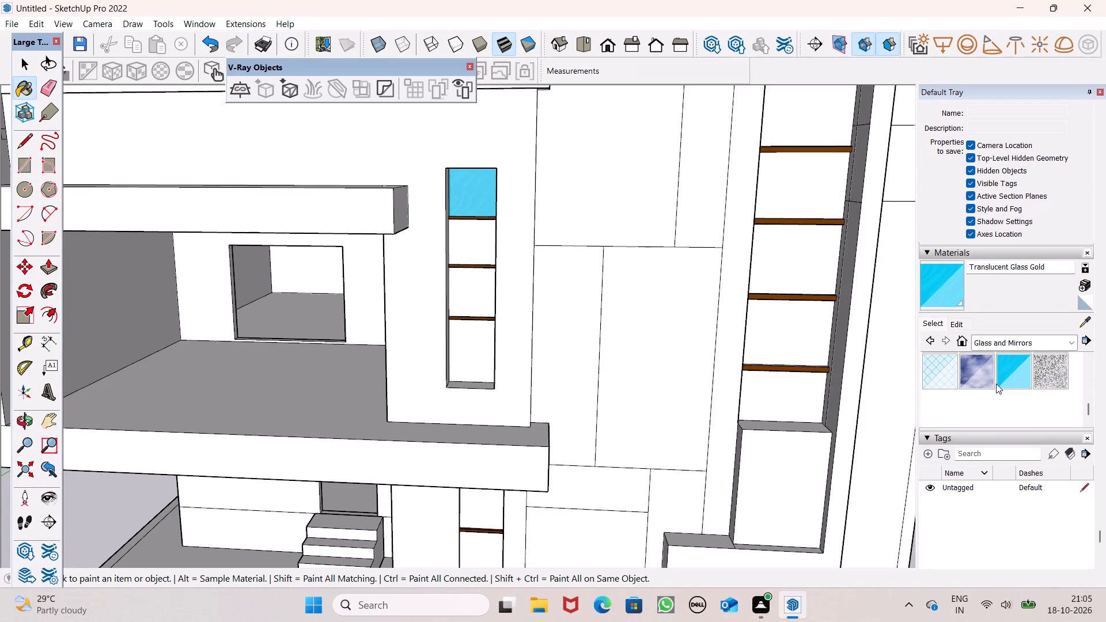
left_click(1050, 378)
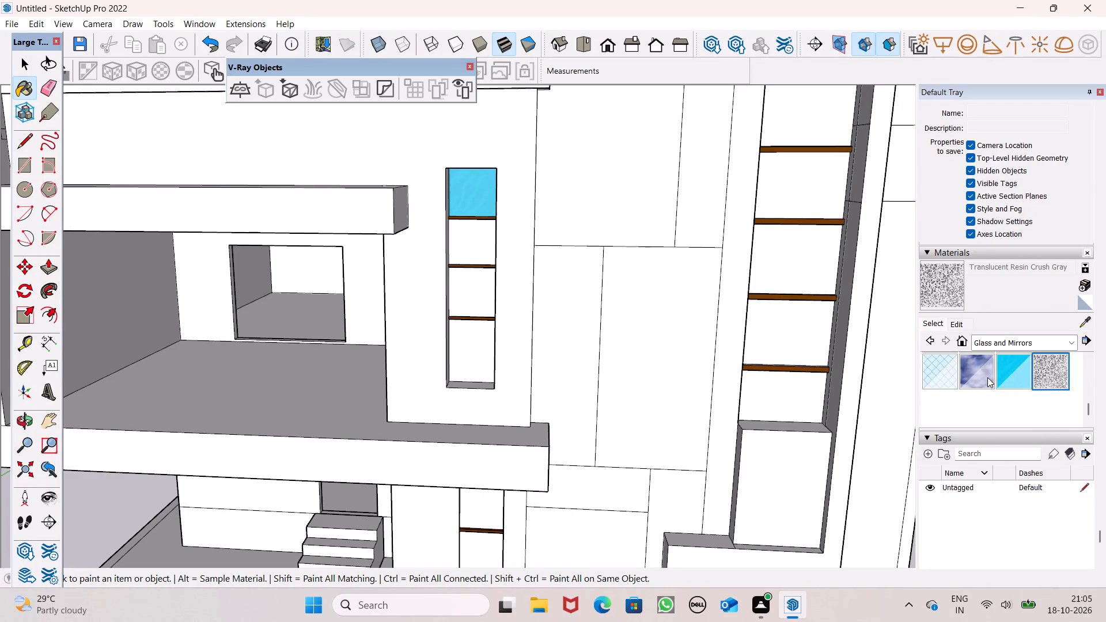
scroll(1036, 389, "down", 1)
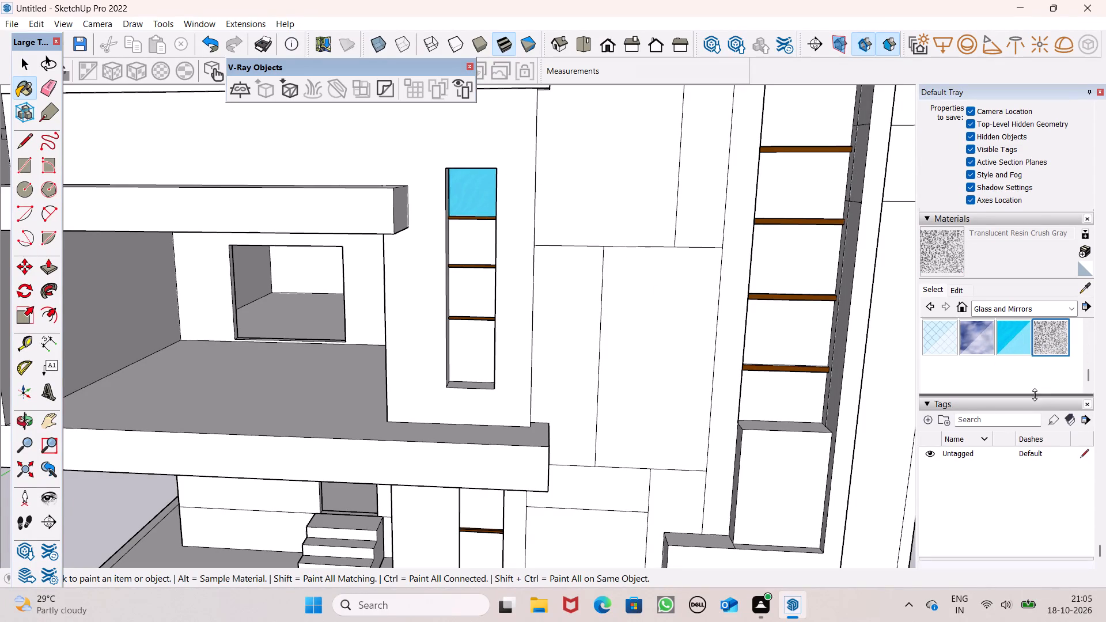
left_click(478, 201)
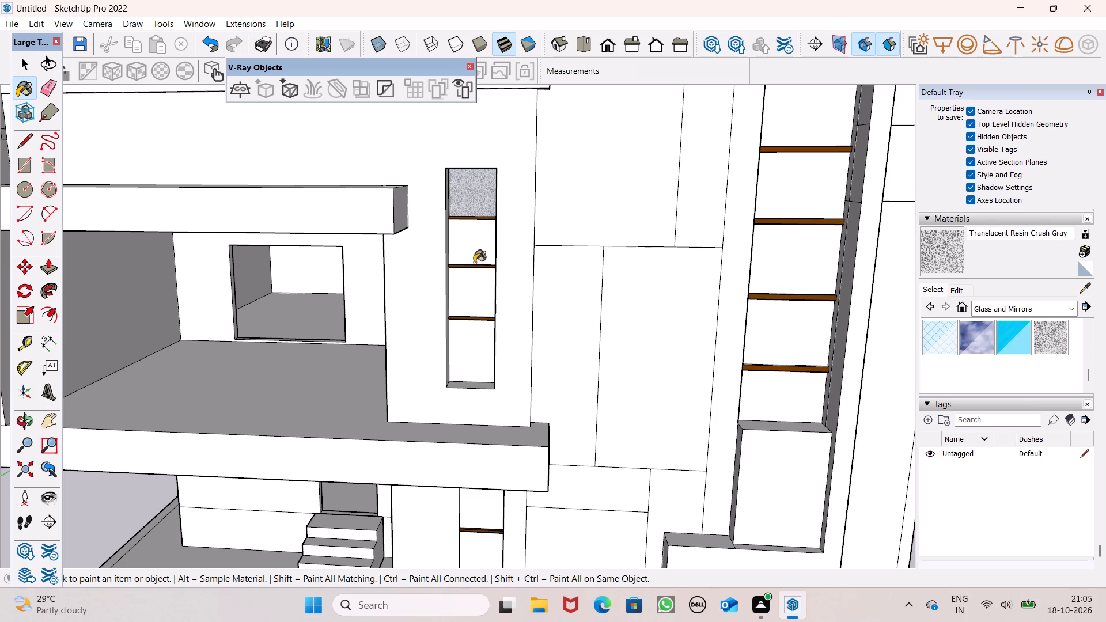
left_click(475, 261)
left_click(474, 301)
left_click(478, 342)
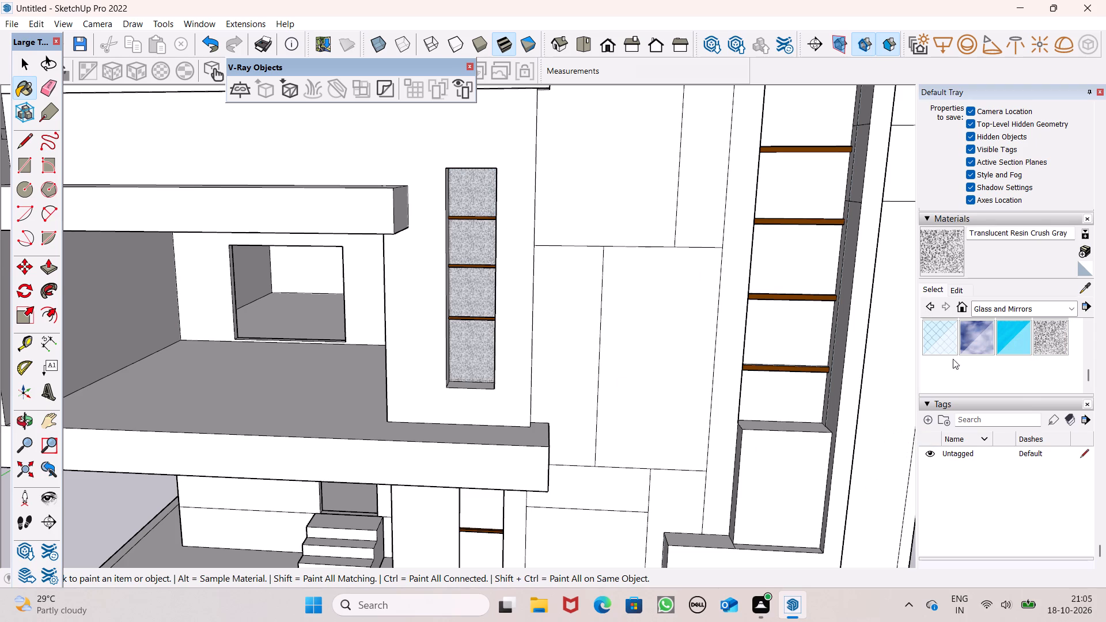
Paint the large wall panel between the narrow upper-floor window and the tall framed window with Translucent Resin Crush Gray.
scroll(999, 344, "up", 1)
left_click(644, 348)
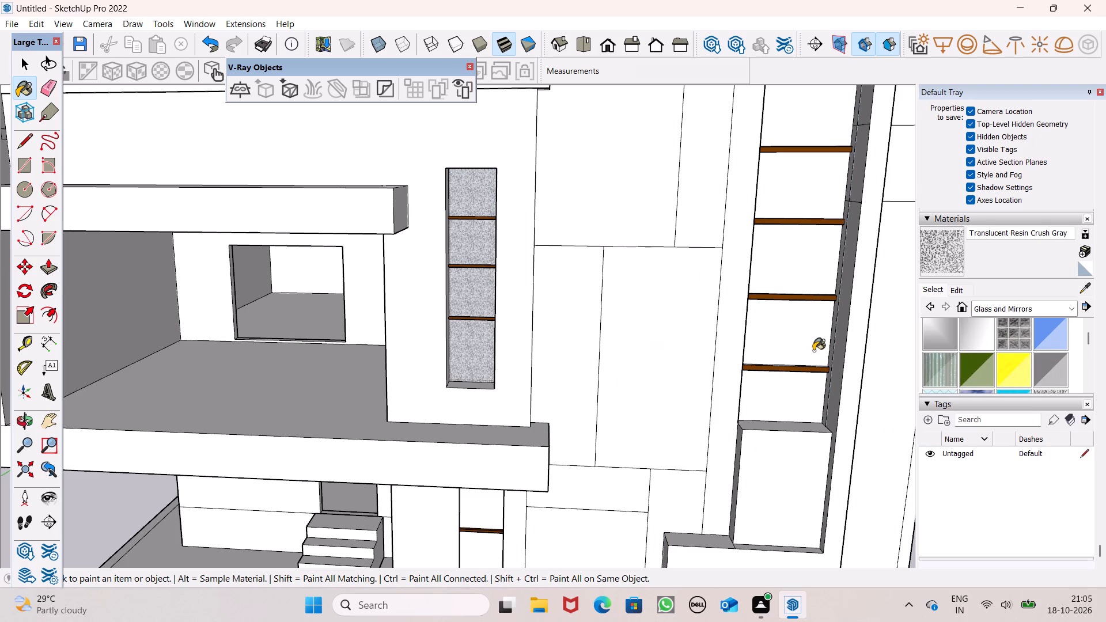
scroll(684, 371, "up", 20)
scroll(684, 371, "up", 4)
scroll(698, 312, "up", 2)
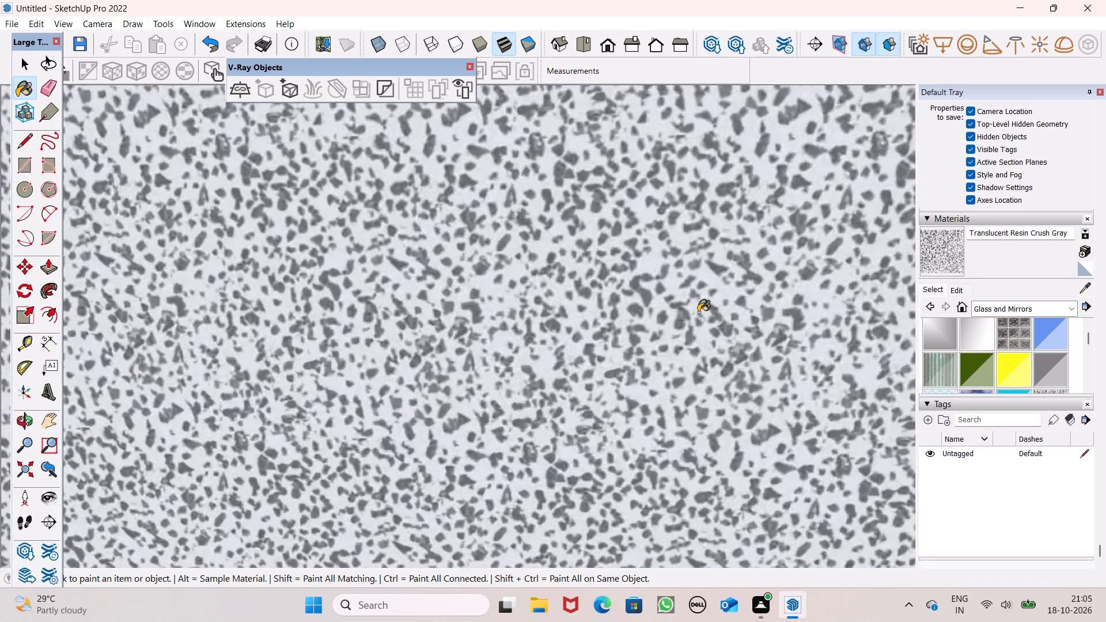
scroll(698, 312, "up", 3)
scroll(692, 336, "down", 20)
scroll(691, 340, "down", 4)
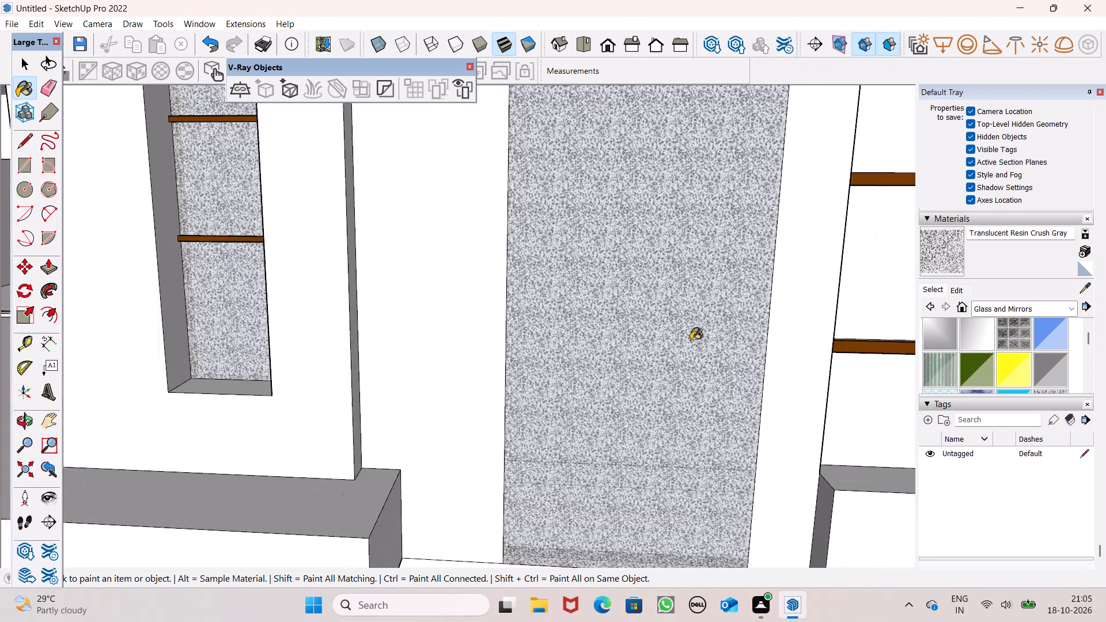
scroll(691, 338, "down", 9)
middle_click_drag(691, 339, 686, 361)
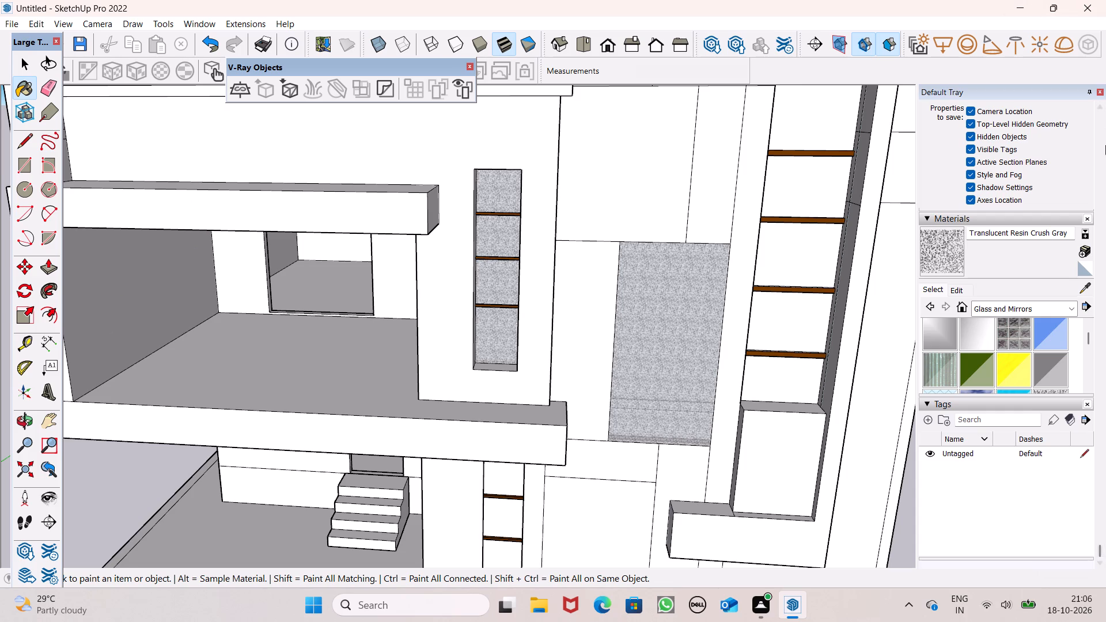
Draw a vertical line about 2' 11 1/4" long on the panelled wall's top section, from its top edge down to the projecting frame.
scroll(502, 243, "down", 6)
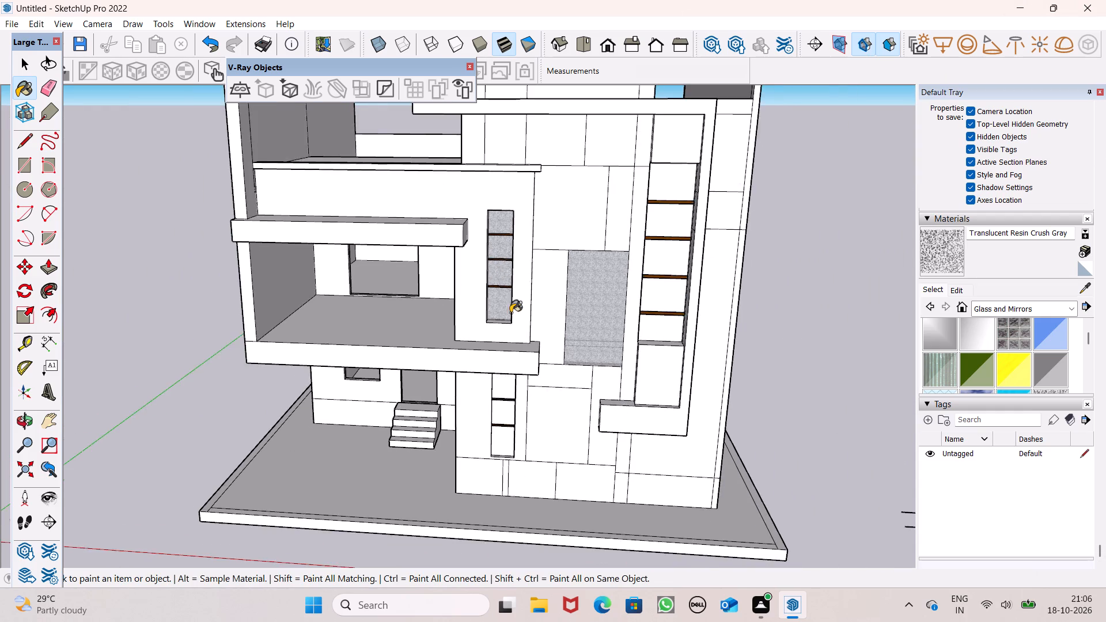
scroll(515, 321, "down", 4)
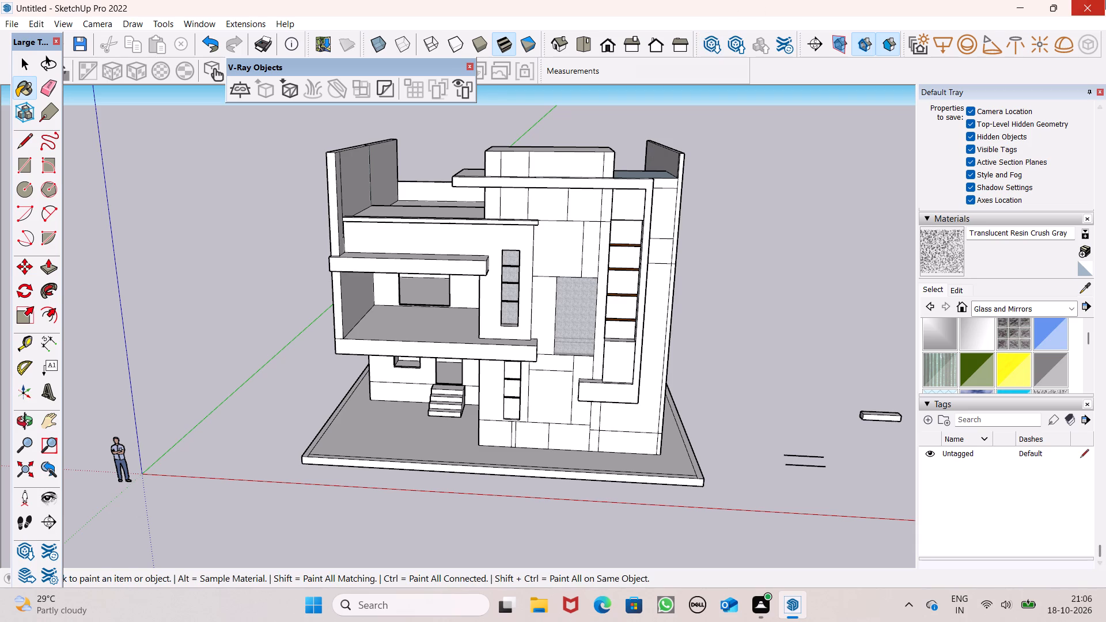
scroll(523, 114, "up", 4)
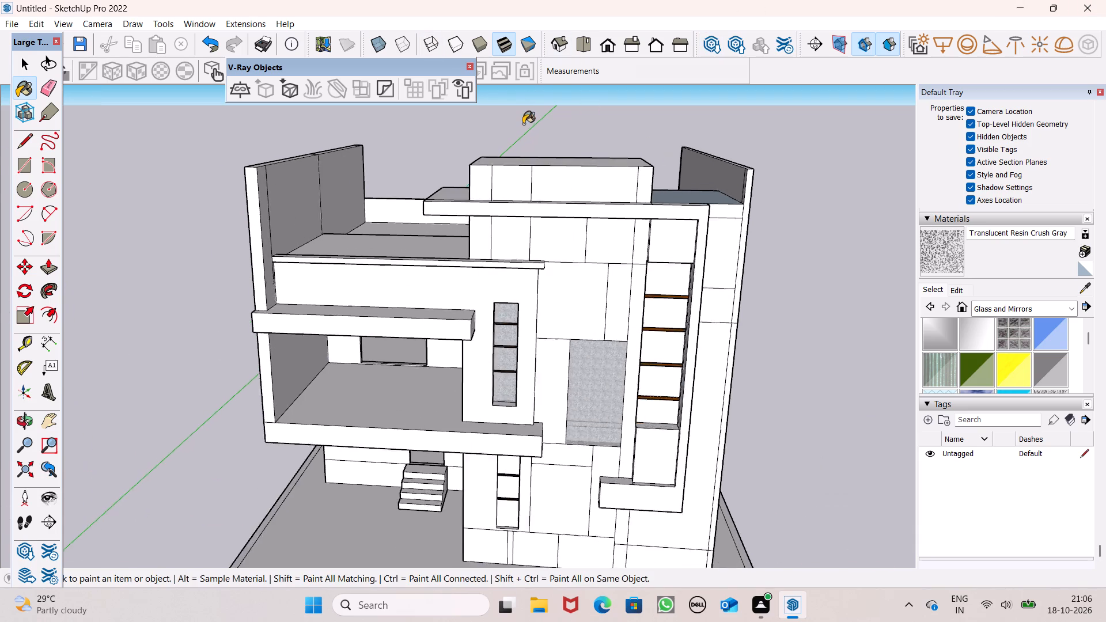
scroll(523, 124, "up", 2)
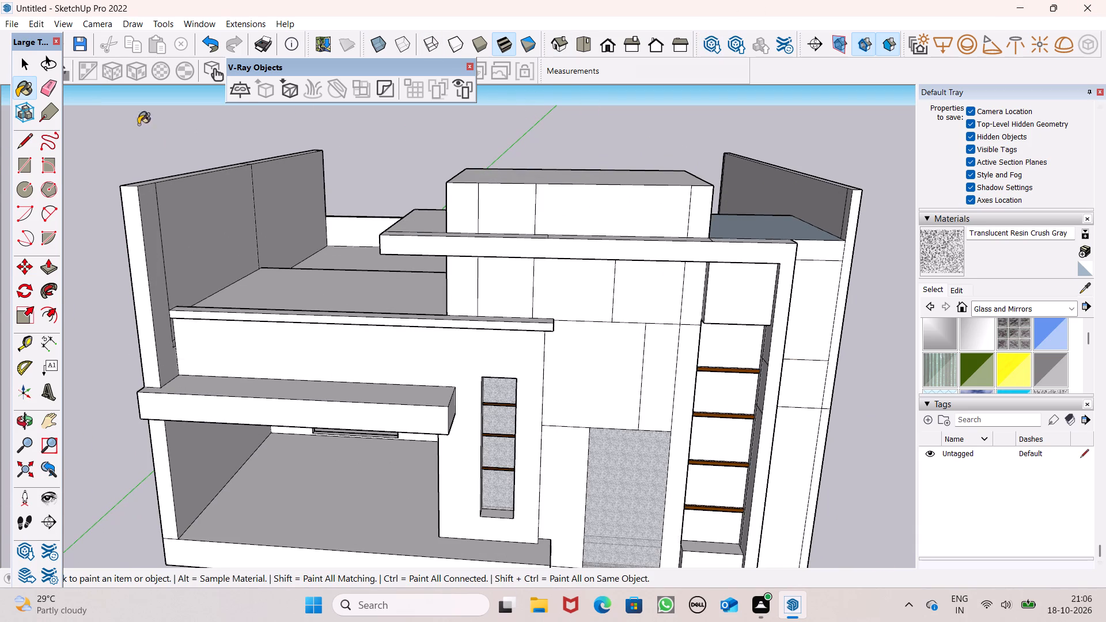
left_click(20, 147)
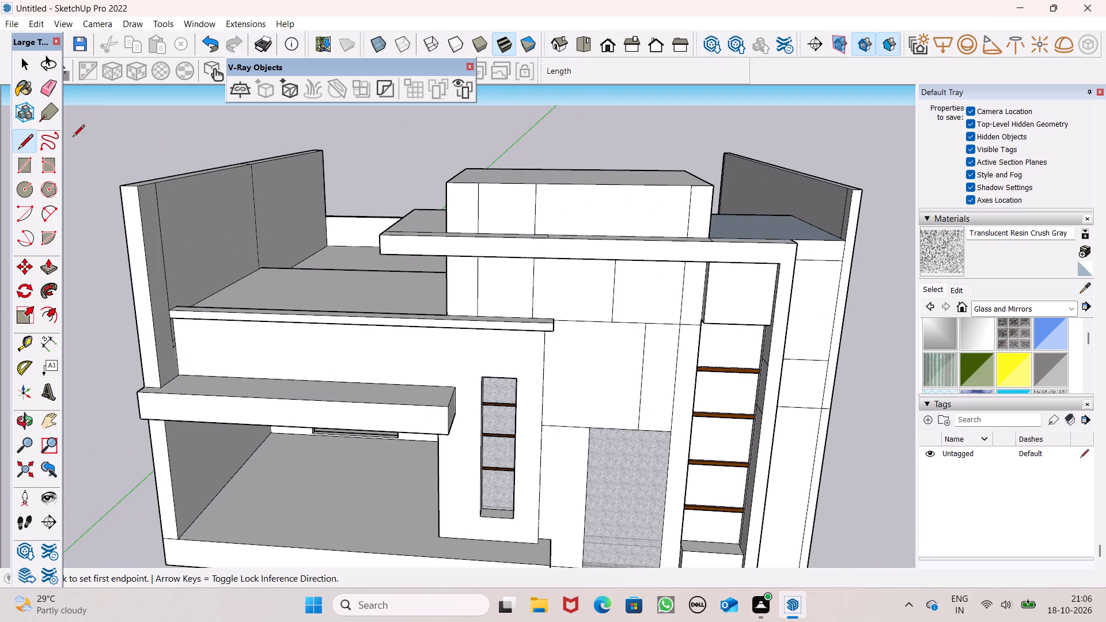
scroll(513, 234, "up", 7)
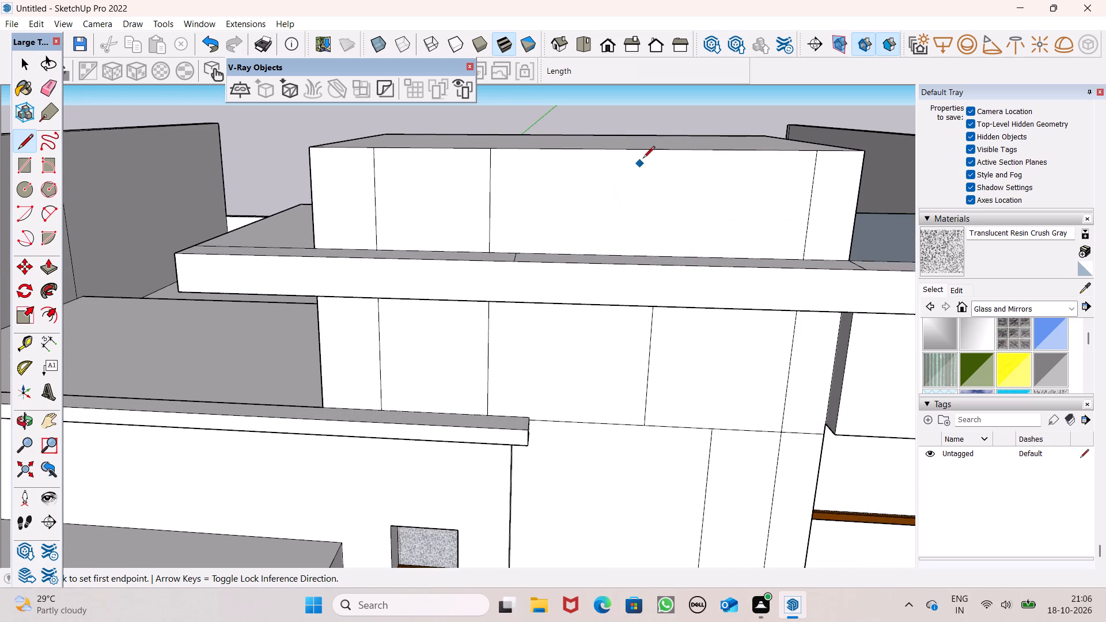
scroll(660, 159, "up", 4)
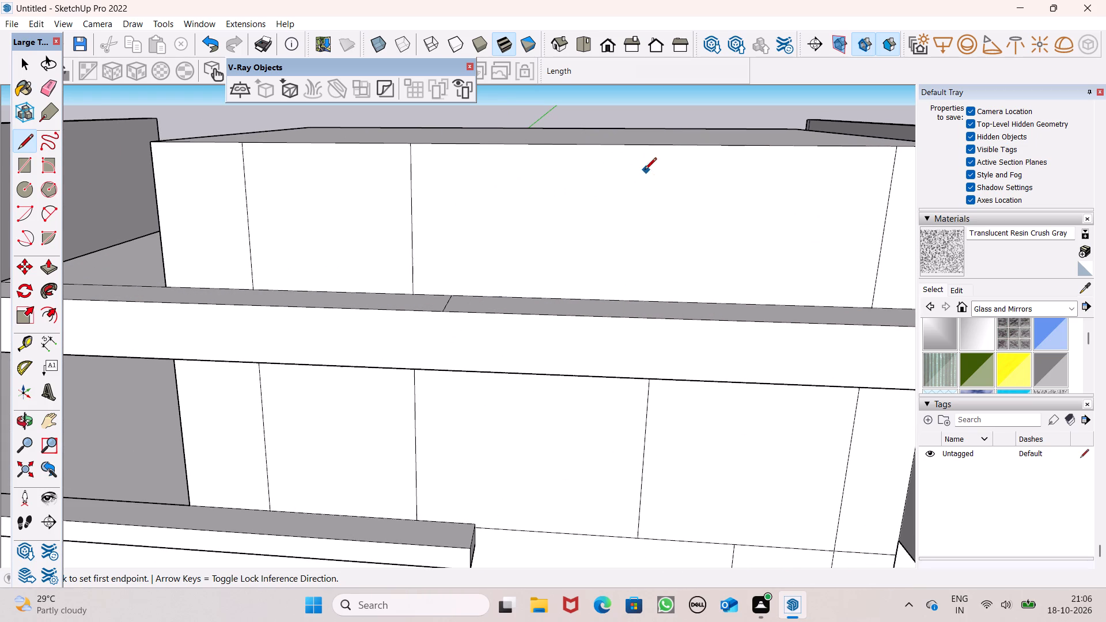
left_click(657, 145)
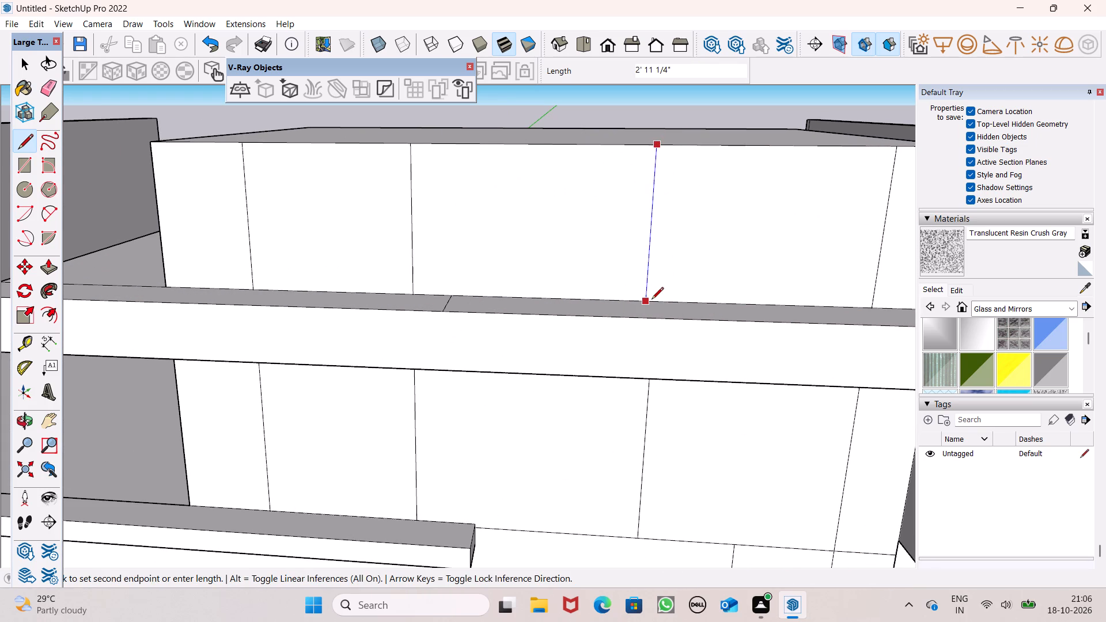
left_click(652, 301)
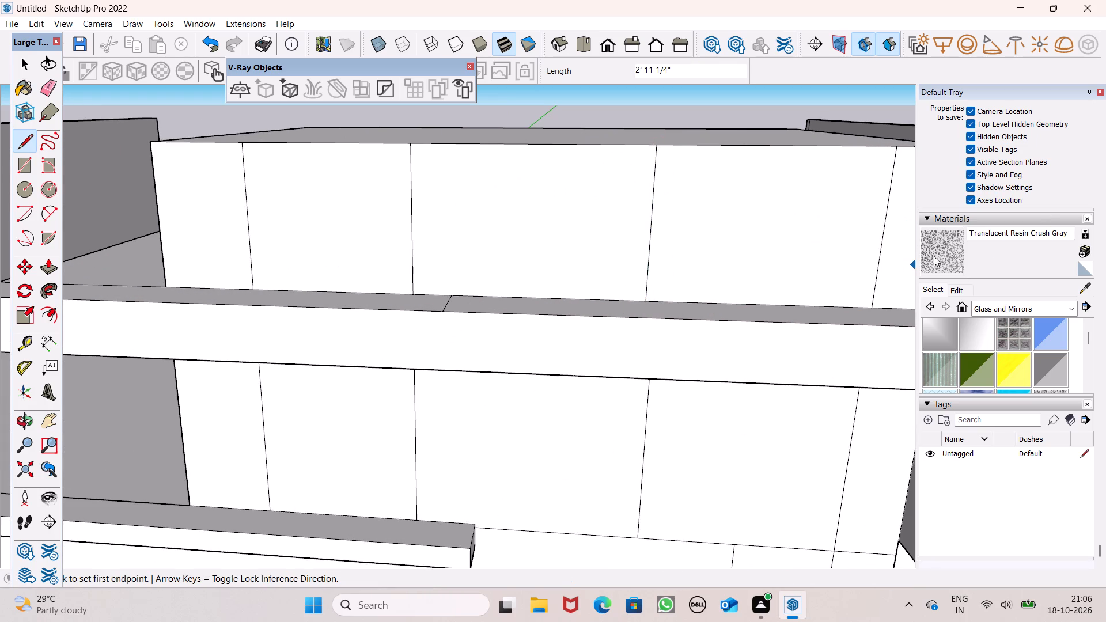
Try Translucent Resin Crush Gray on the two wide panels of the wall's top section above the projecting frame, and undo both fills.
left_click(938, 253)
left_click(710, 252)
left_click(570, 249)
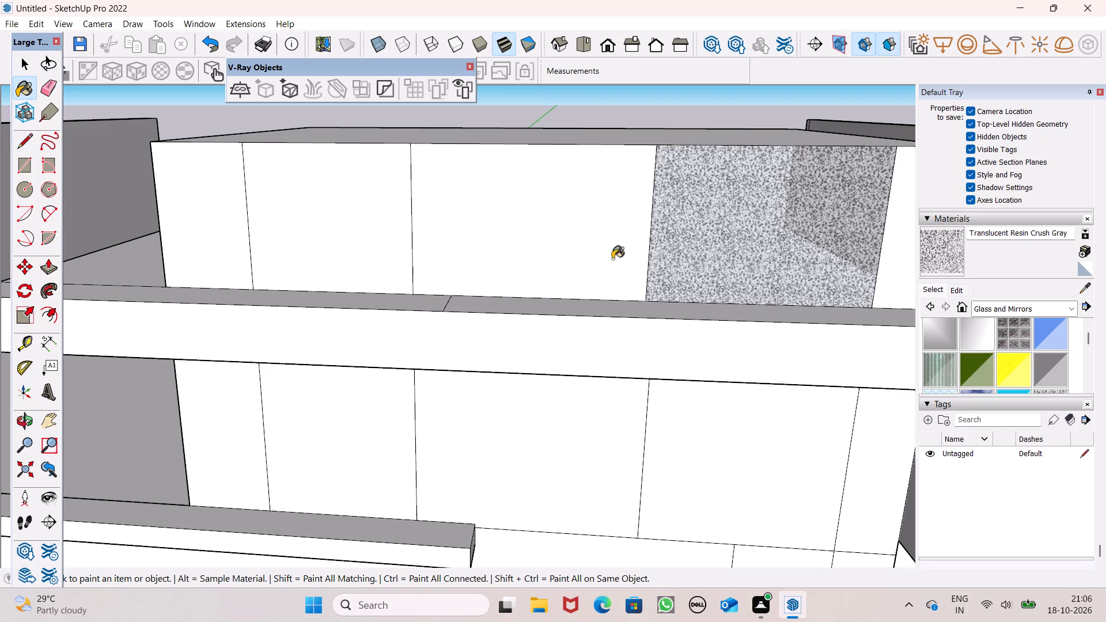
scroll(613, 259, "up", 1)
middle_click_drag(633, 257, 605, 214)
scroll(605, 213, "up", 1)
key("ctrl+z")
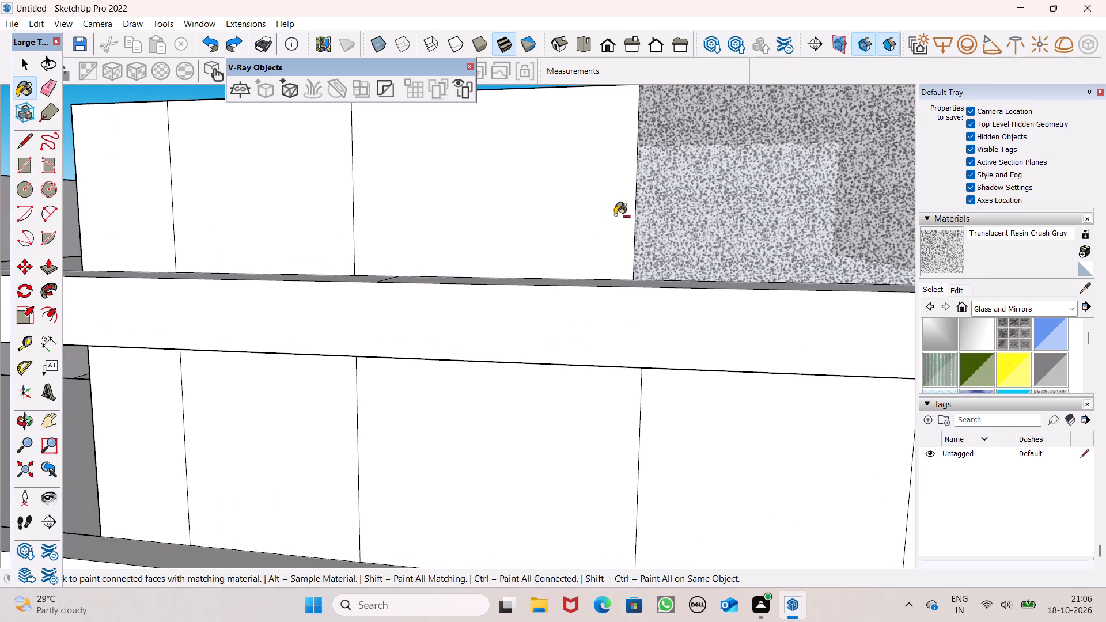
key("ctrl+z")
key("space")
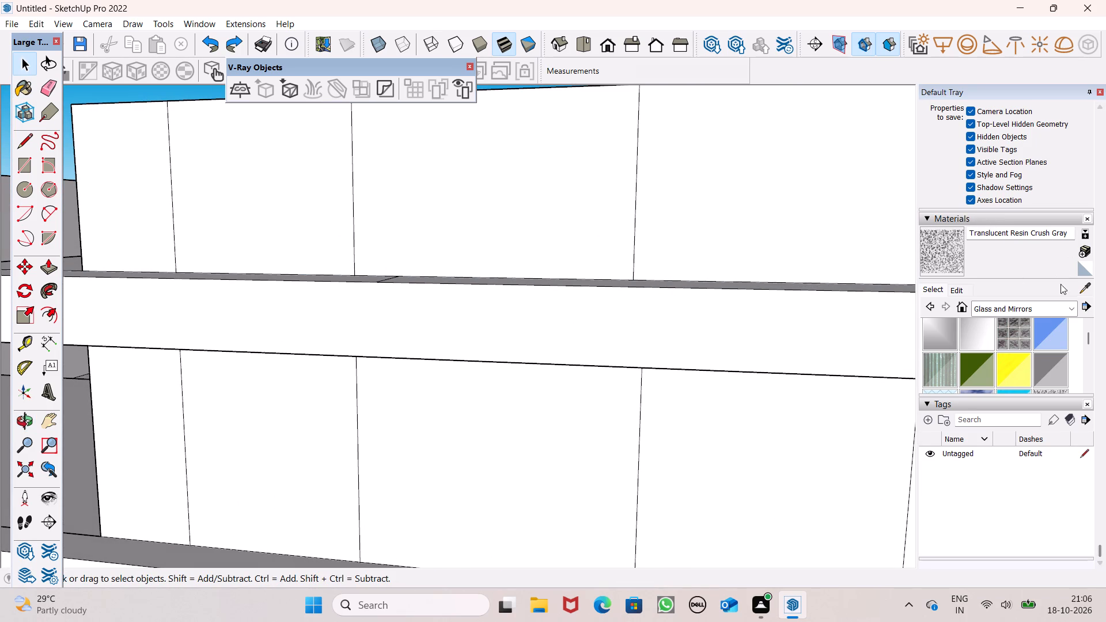
Paint all four panes of the narrow upper-floor window with Translucent Glass Safety.
scroll(1021, 382, "down", 2)
scroll(975, 370, "up", 1)
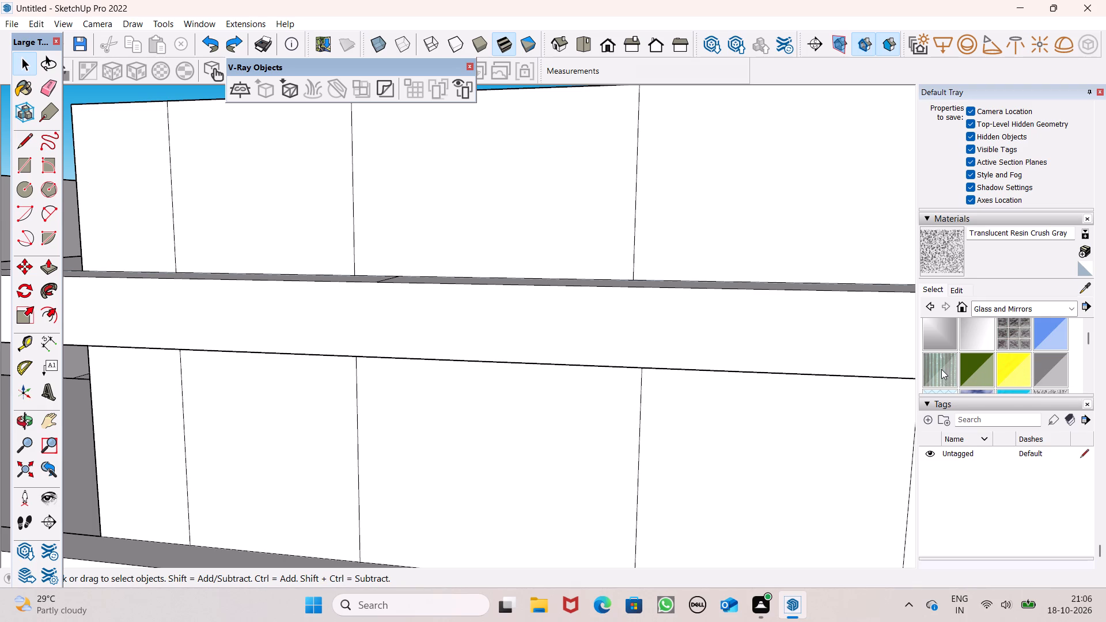
scroll(941, 369, "down", 2)
left_click(933, 338)
scroll(858, 234, "down", 11)
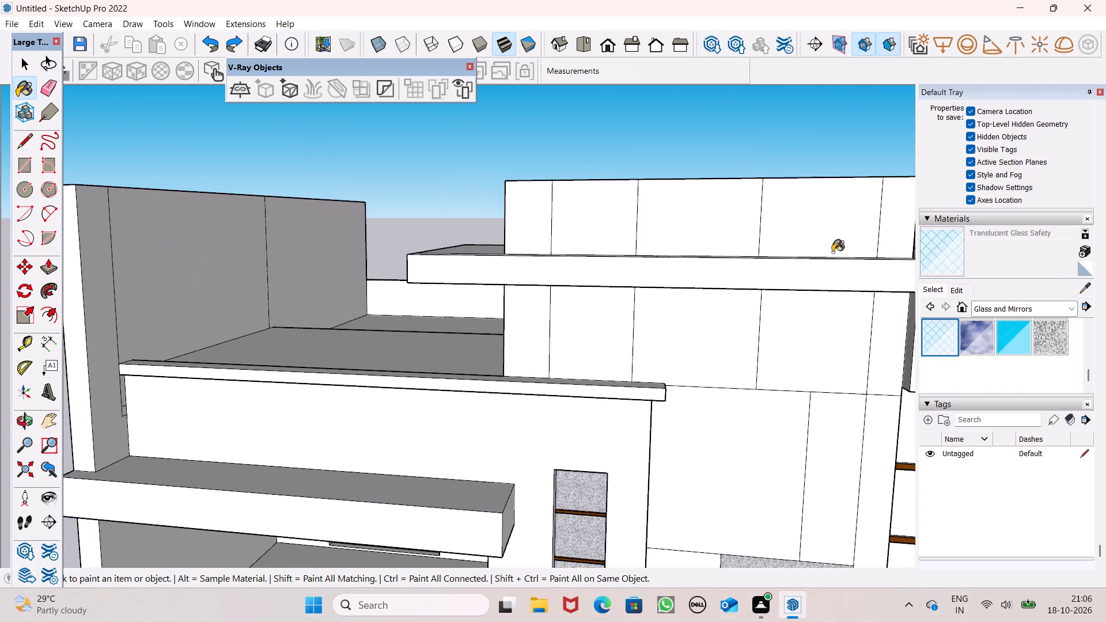
scroll(733, 177, "down", 7)
scroll(703, 256, "down", 3)
scroll(688, 383, "up", 6)
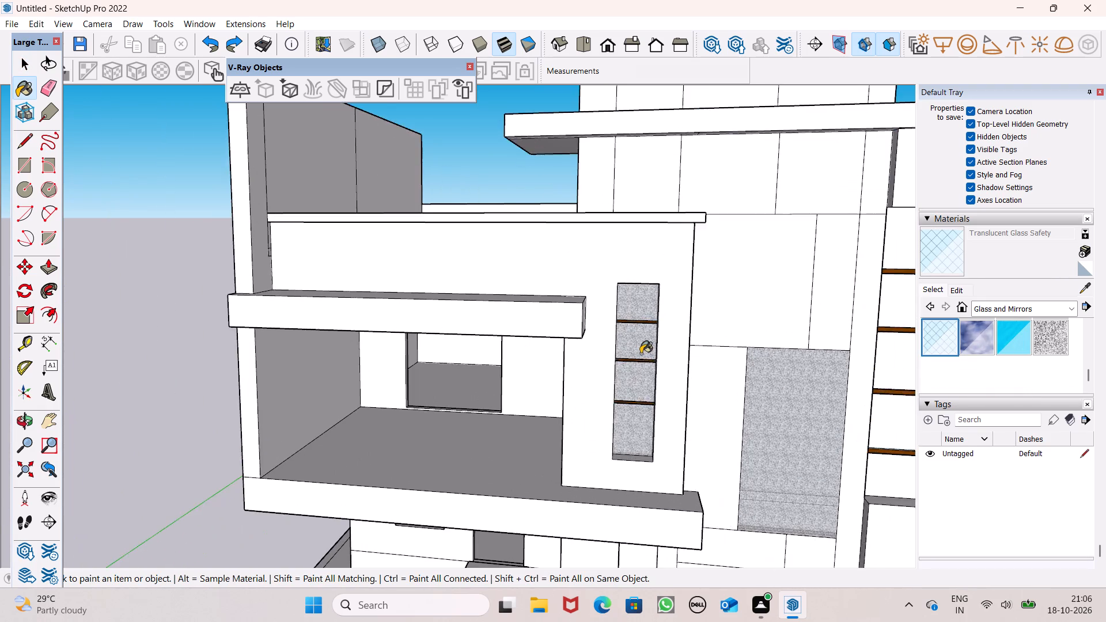
scroll(641, 354, "up", 6)
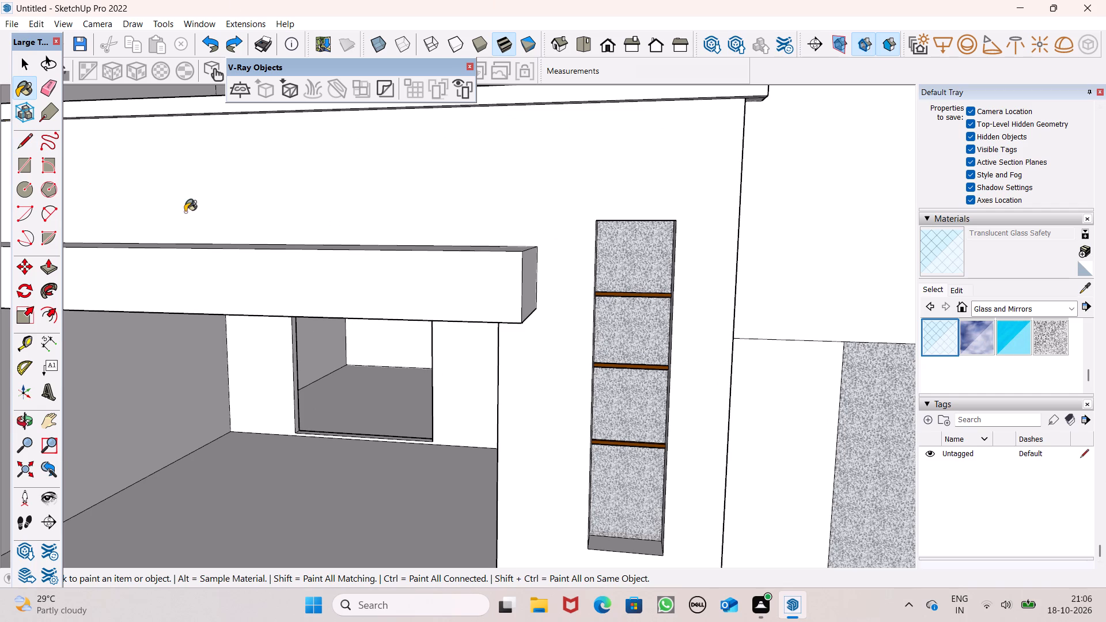
left_click(631, 256)
left_click(615, 361)
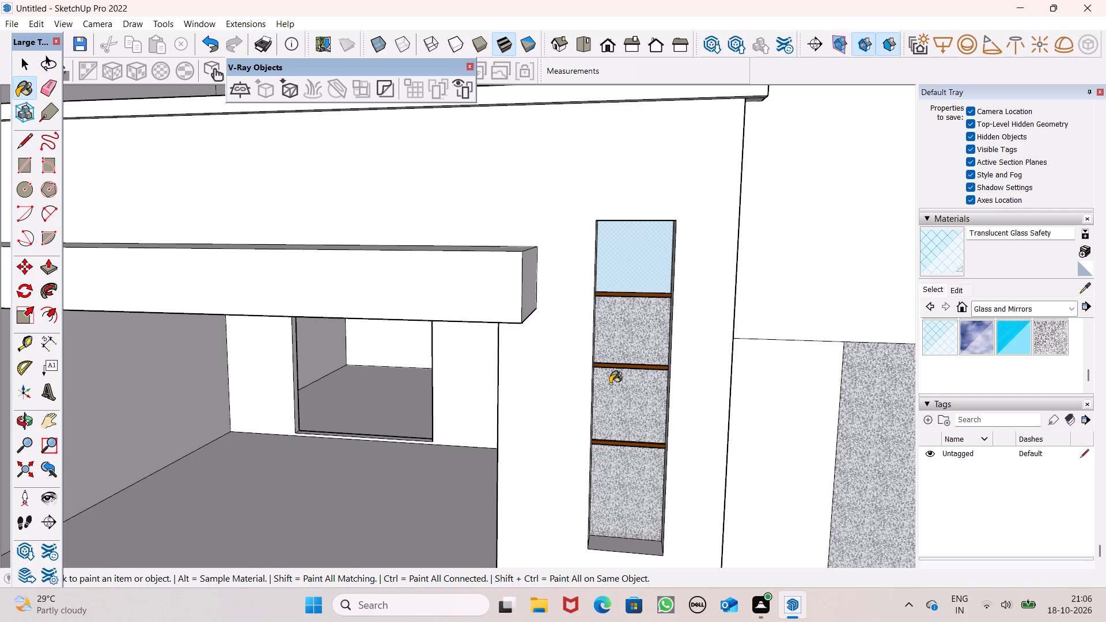
left_click(610, 390)
left_click(624, 506)
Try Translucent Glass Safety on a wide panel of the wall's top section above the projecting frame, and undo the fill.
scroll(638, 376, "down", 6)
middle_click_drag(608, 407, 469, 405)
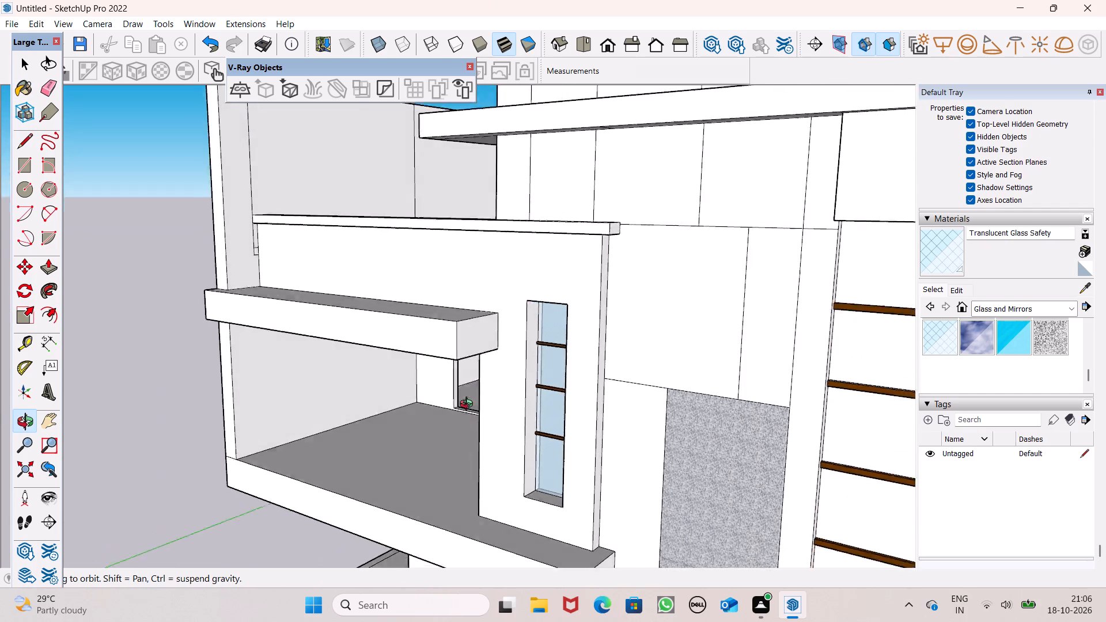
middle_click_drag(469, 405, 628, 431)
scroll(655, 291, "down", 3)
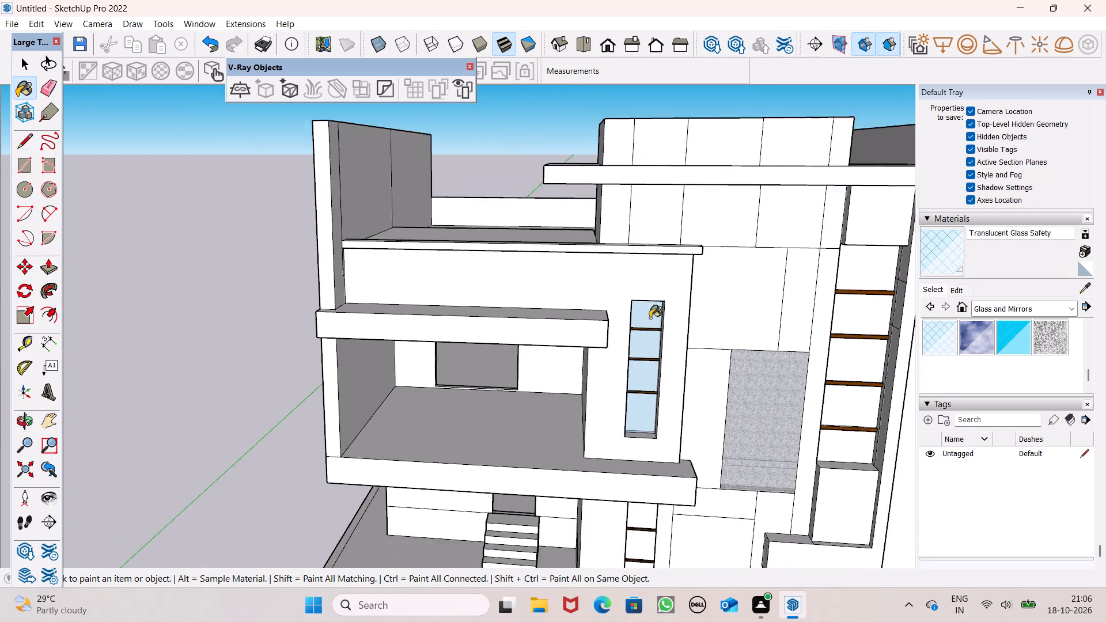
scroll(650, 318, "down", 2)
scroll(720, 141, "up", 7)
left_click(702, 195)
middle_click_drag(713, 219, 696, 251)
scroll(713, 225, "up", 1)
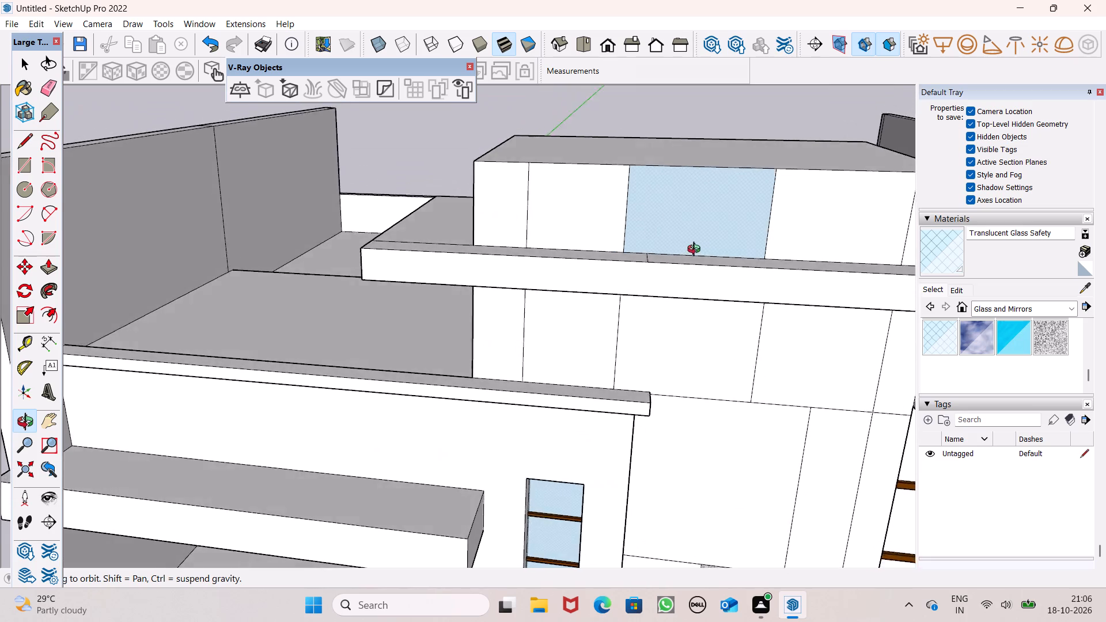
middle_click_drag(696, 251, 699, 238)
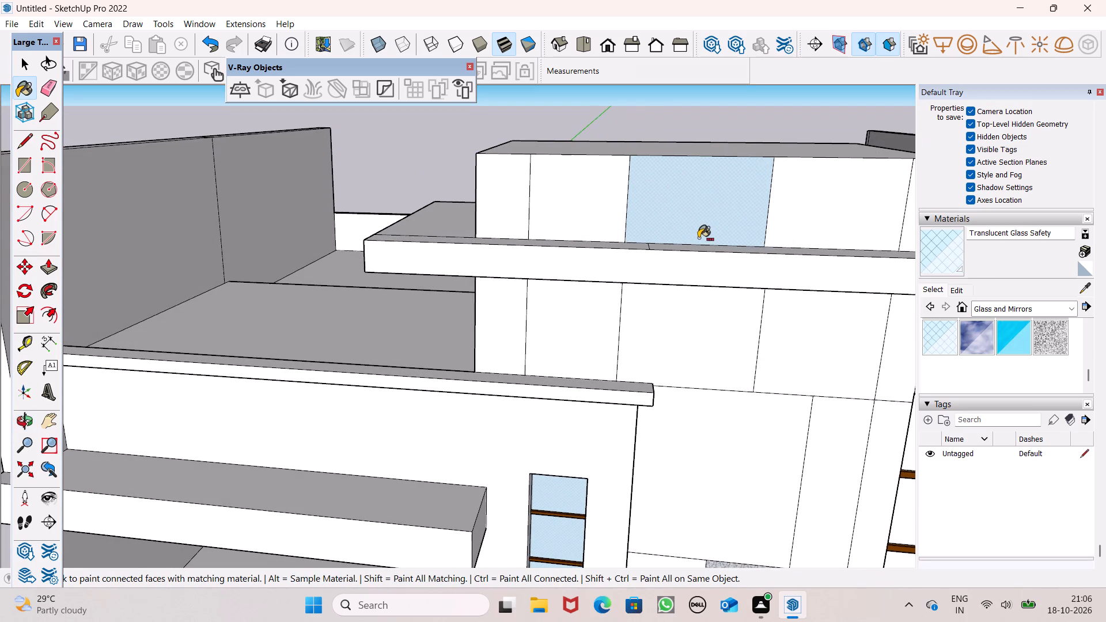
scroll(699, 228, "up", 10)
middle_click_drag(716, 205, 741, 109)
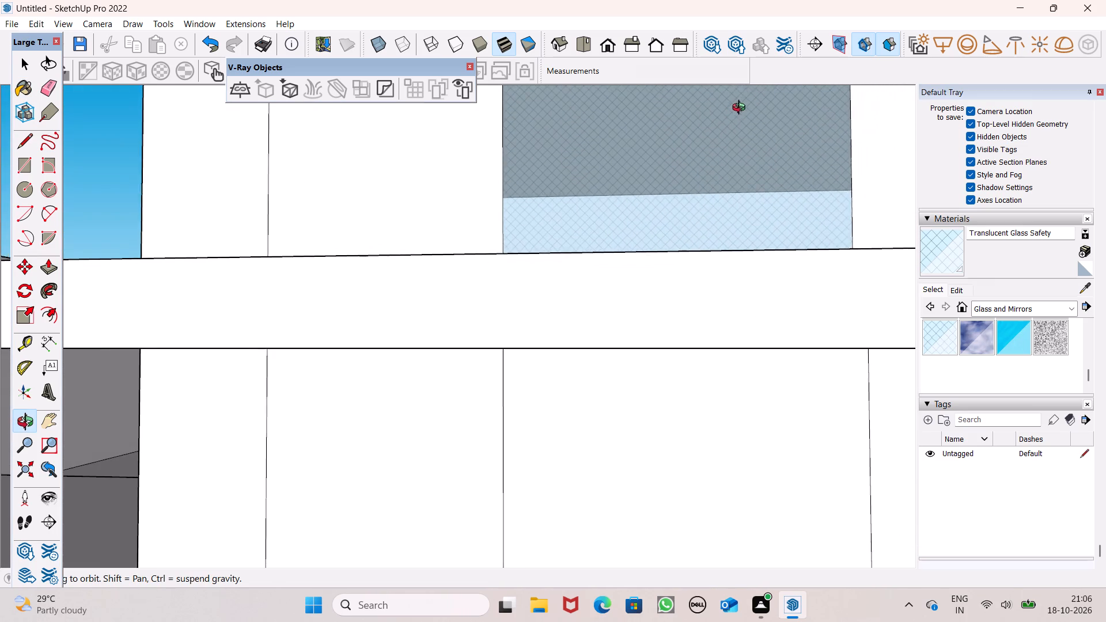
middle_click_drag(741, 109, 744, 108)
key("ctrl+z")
Paint the five panes of the tall framed window with Translucent Glass Safety.
scroll(719, 159, "down", 16)
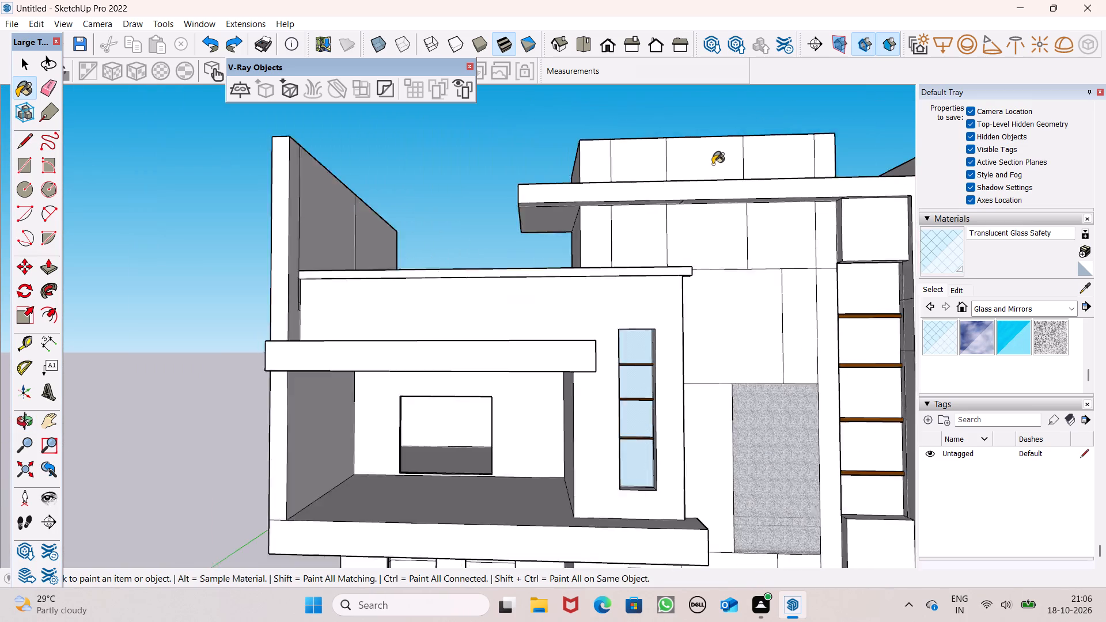
scroll(713, 164, "down", 7)
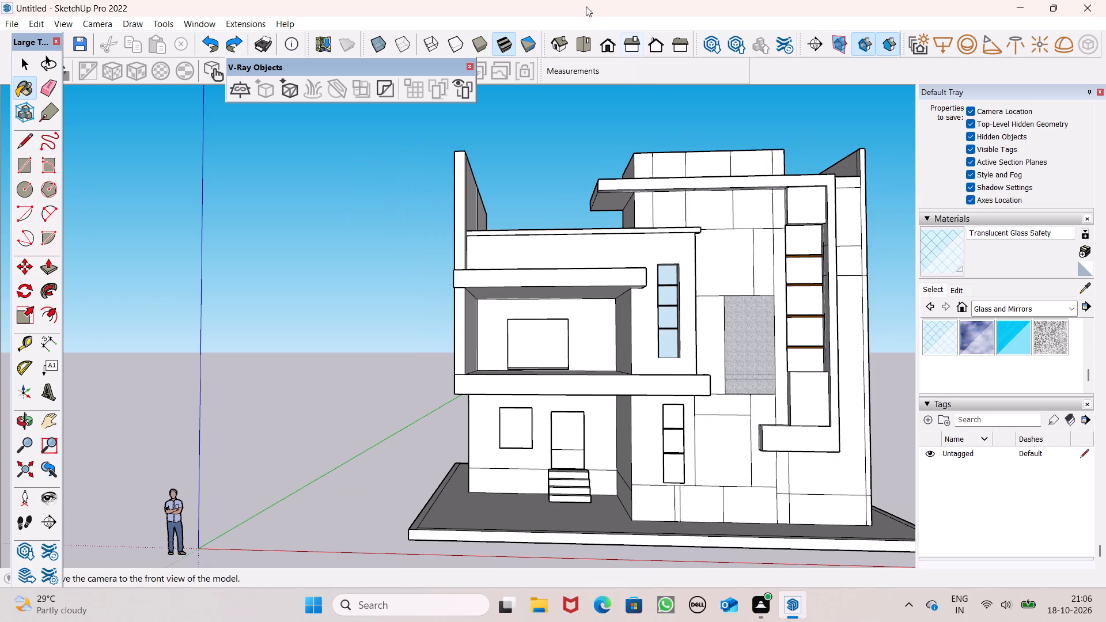
scroll(741, 205, "up", 5)
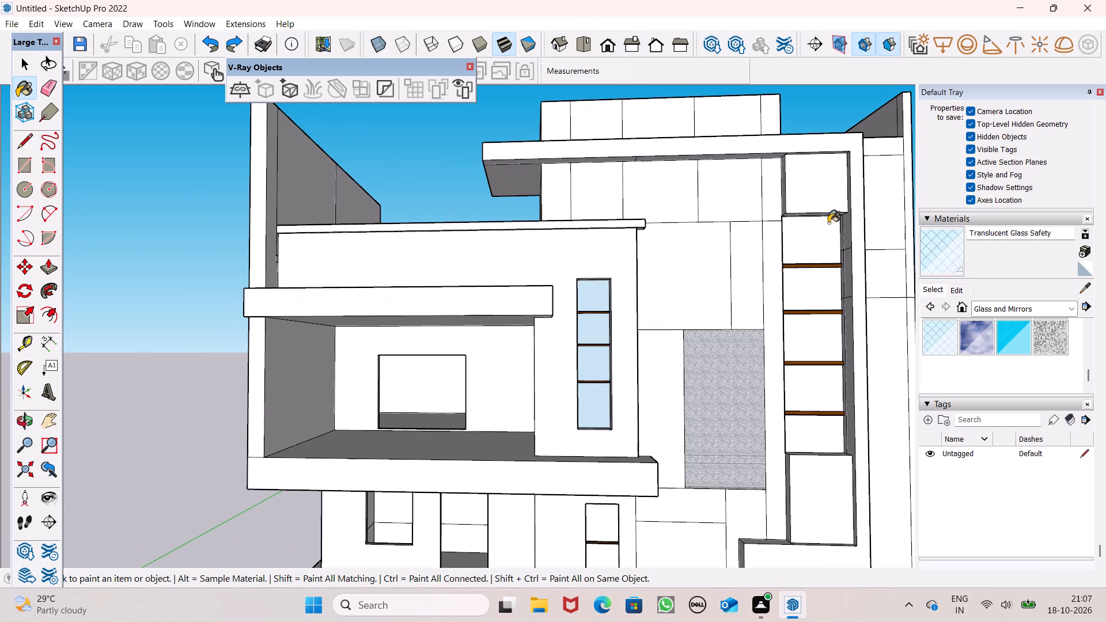
left_click(825, 240)
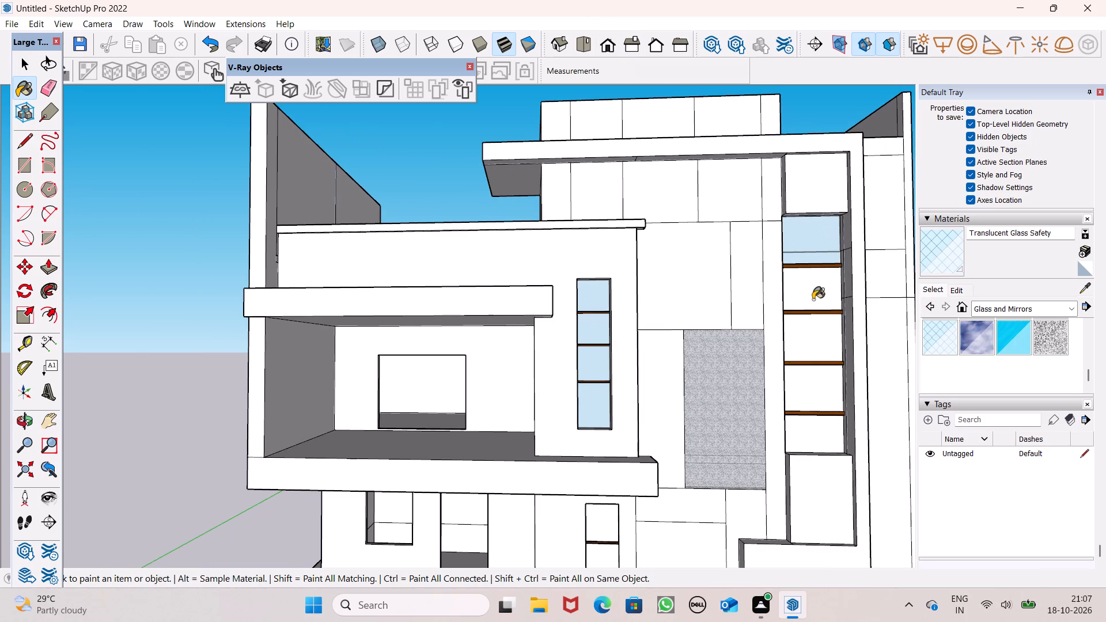
left_click(813, 299)
left_click(800, 351)
left_click(813, 385)
left_click(812, 438)
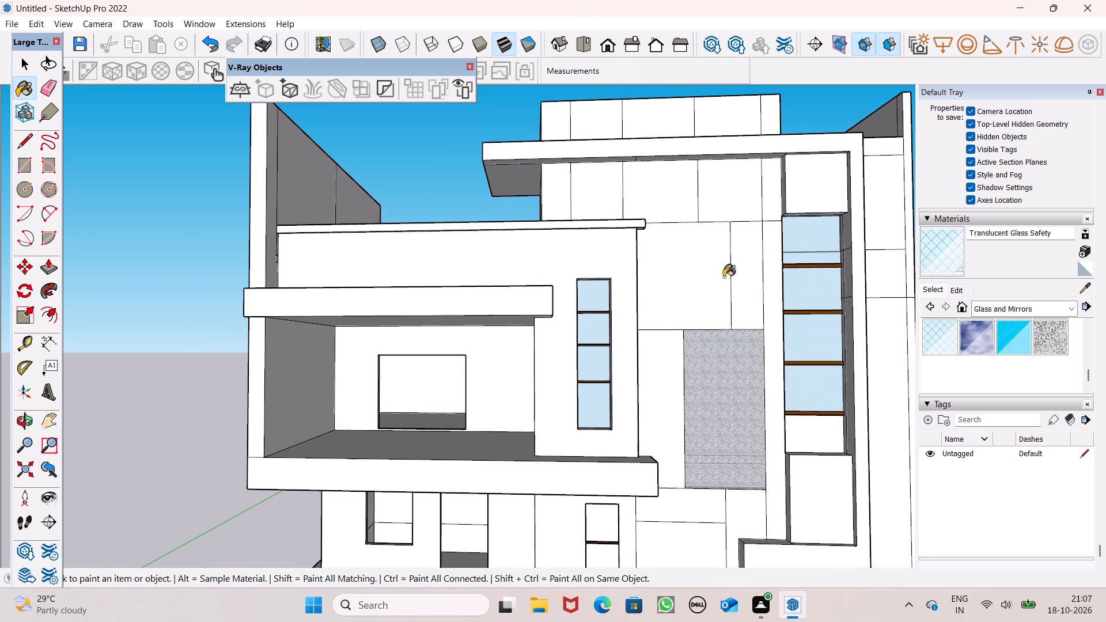
Paint the three panes of the narrow ground-floor window with Translucent Glass Safety.
scroll(728, 290, "down", 5)
scroll(691, 492, "up", 7)
left_click(623, 397)
left_click(631, 452)
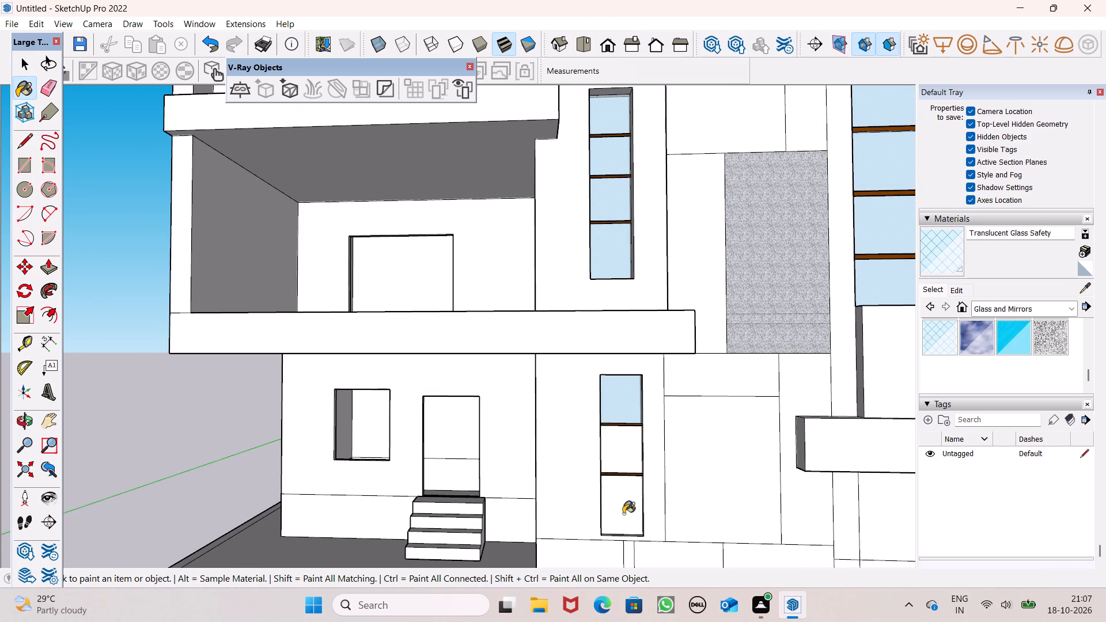
left_click(624, 513)
Recolour the Translucent Glass Safety material to a yellow tint with RGB values 227, 235, 65.
left_click(955, 291)
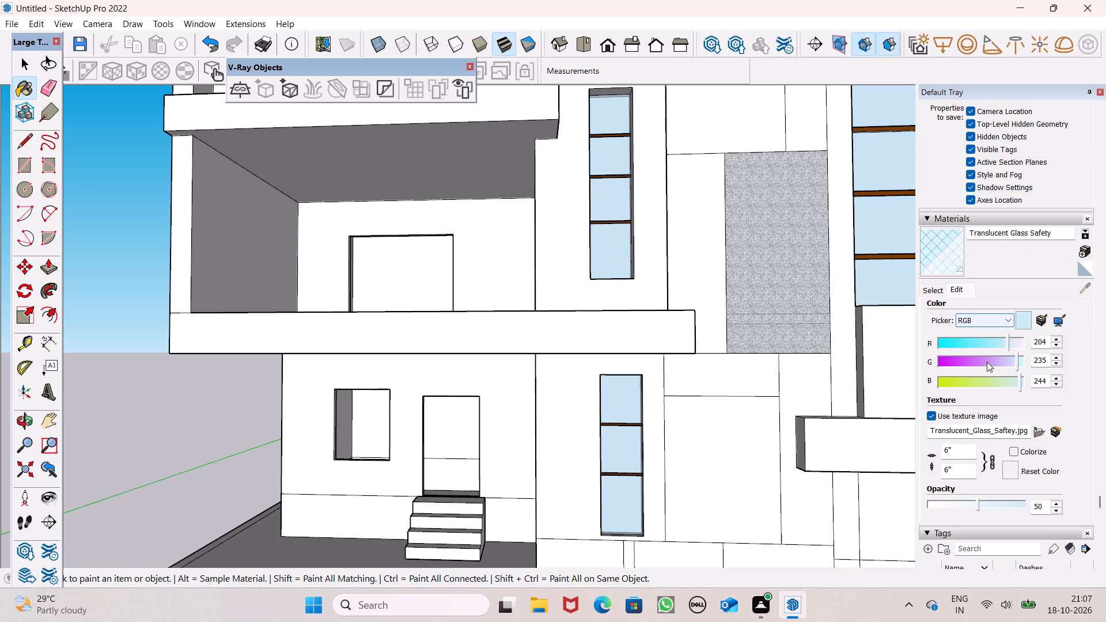
left_click_drag(982, 380, 981, 385)
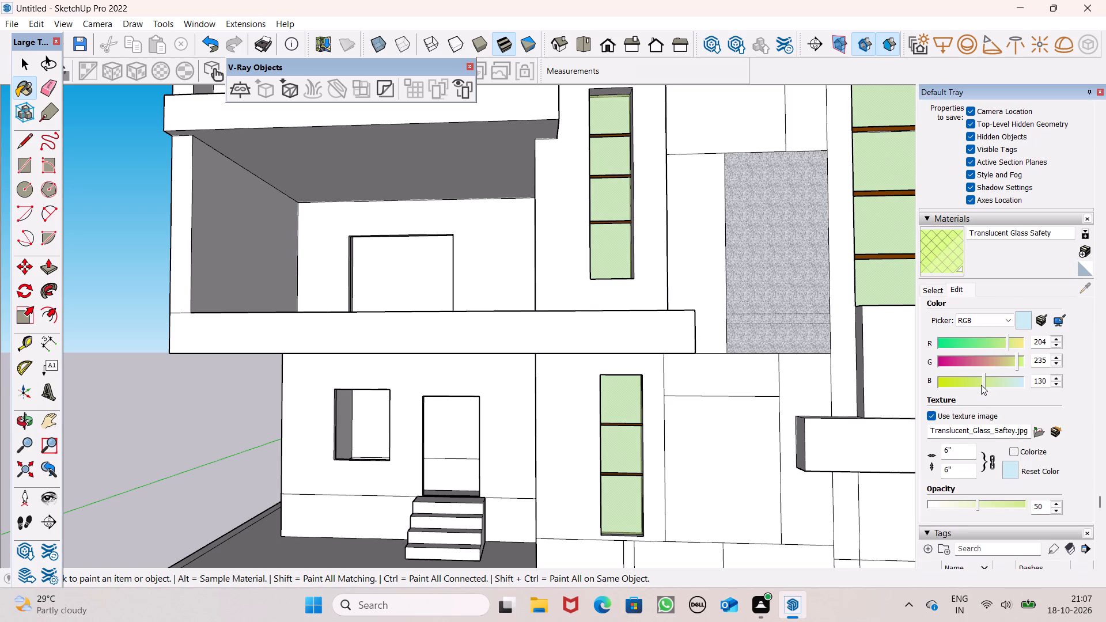
left_click_drag(981, 385, 978, 386)
left_click(978, 386)
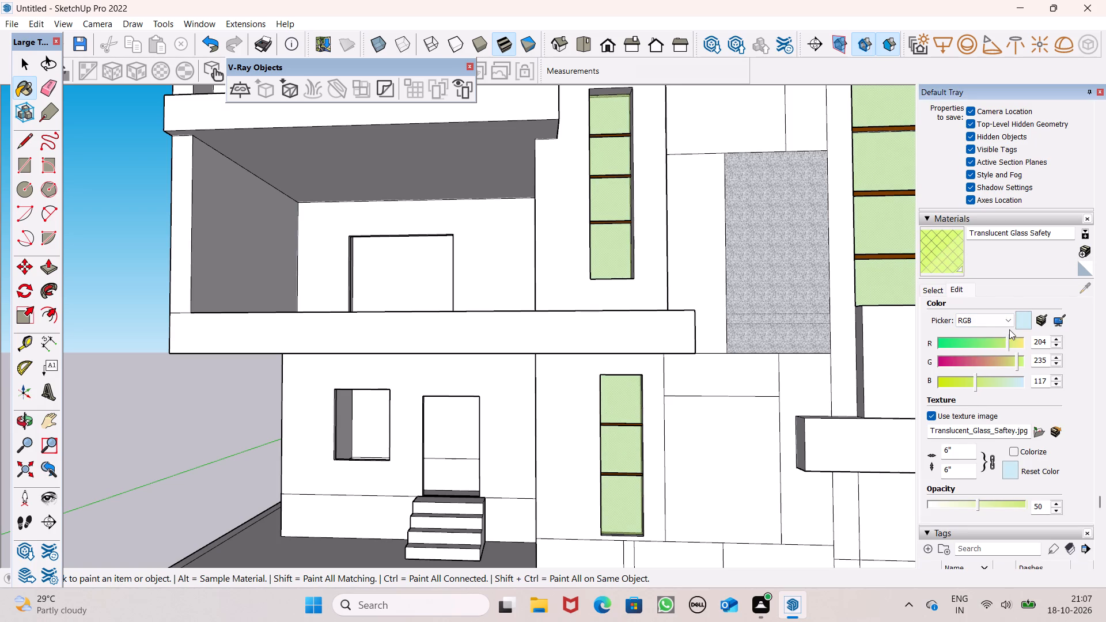
left_click(1010, 342)
scroll(734, 297, "down", 6)
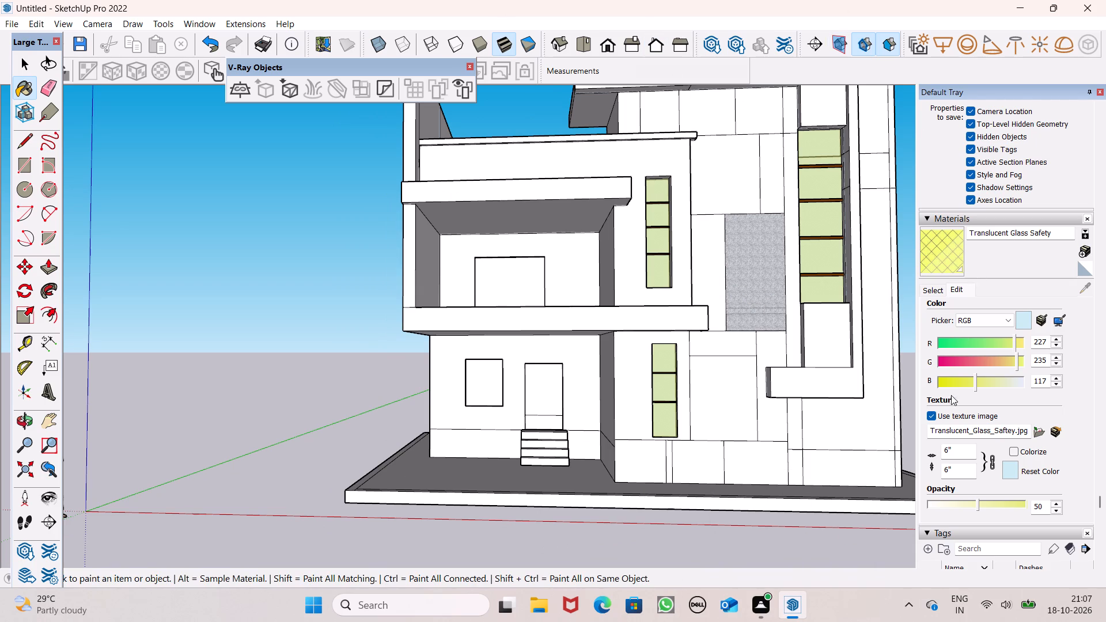
left_click_drag(976, 379, 963, 388)
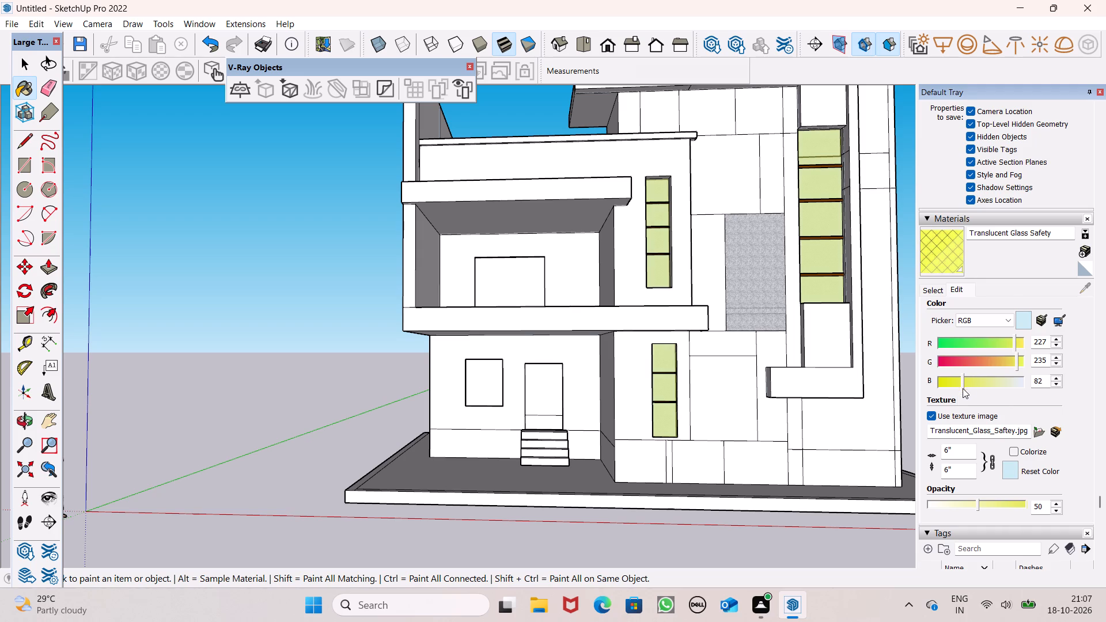
left_click_drag(963, 388, 956, 391)
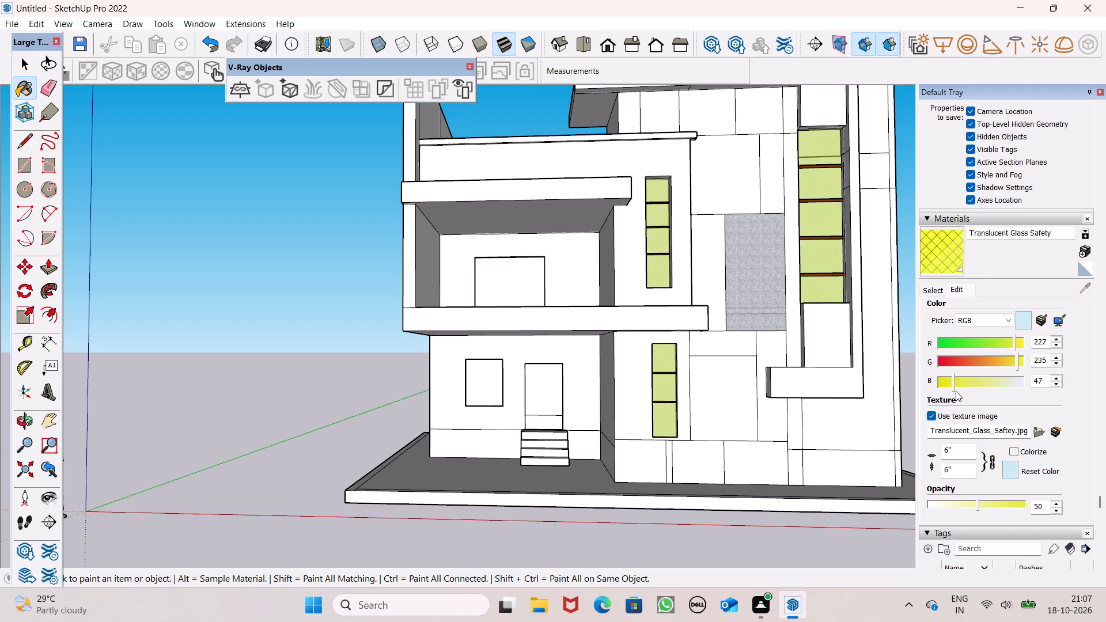
left_click_drag(956, 391, 940, 397)
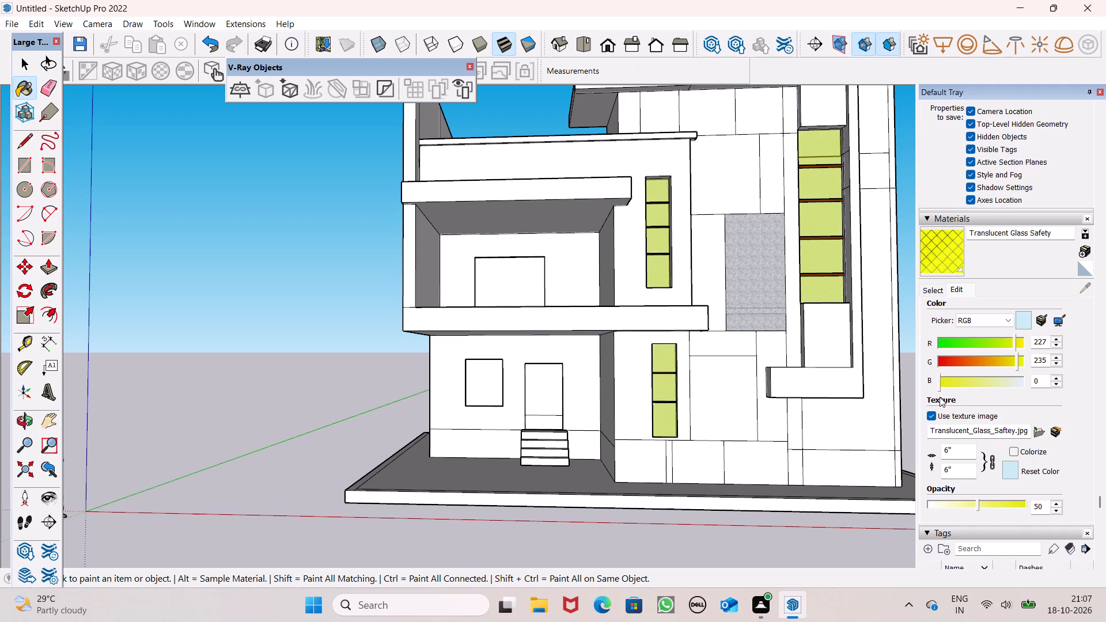
left_click_drag(940, 397, 954, 392)
left_click_drag(954, 392, 961, 390)
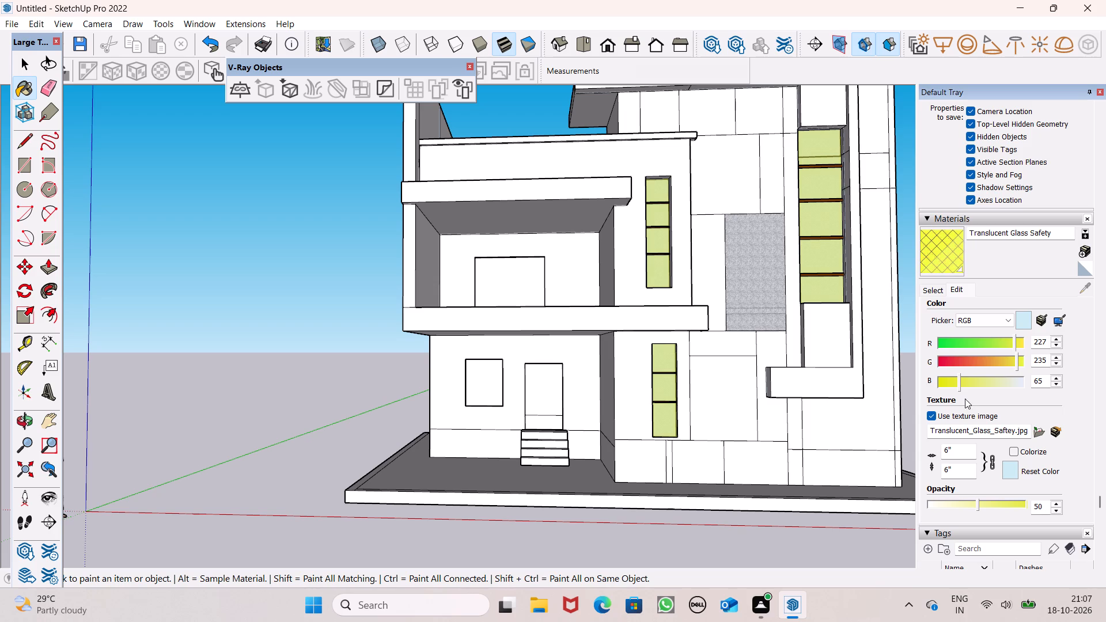
Set the opacity of the Translucent Glass Safety material to 55.
left_click_drag(979, 505, 1002, 498)
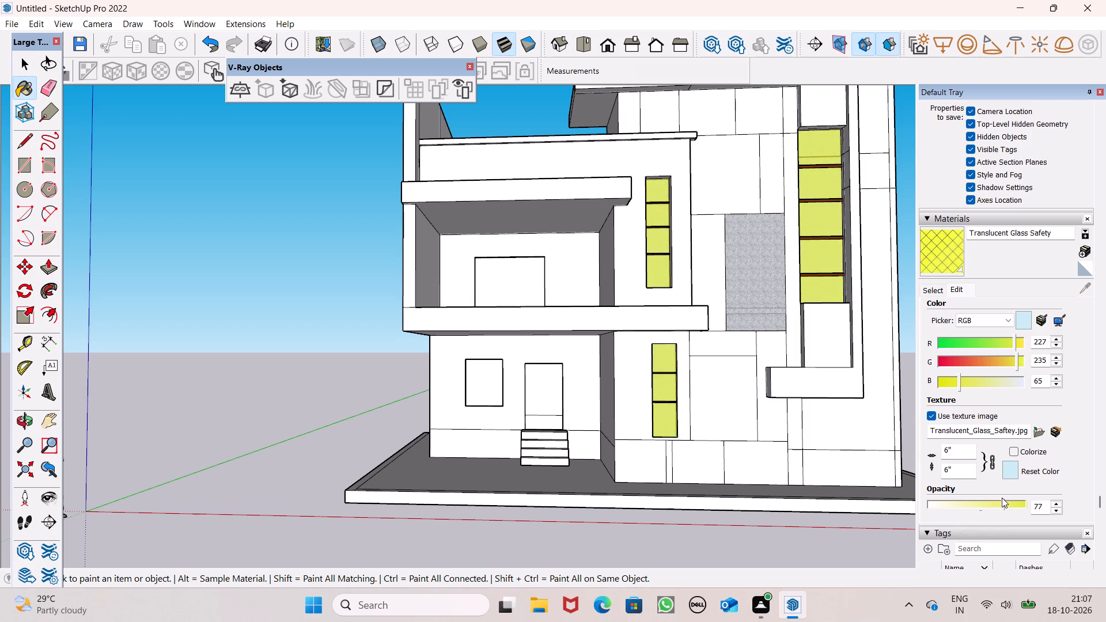
left_click_drag(1002, 498, 1032, 494)
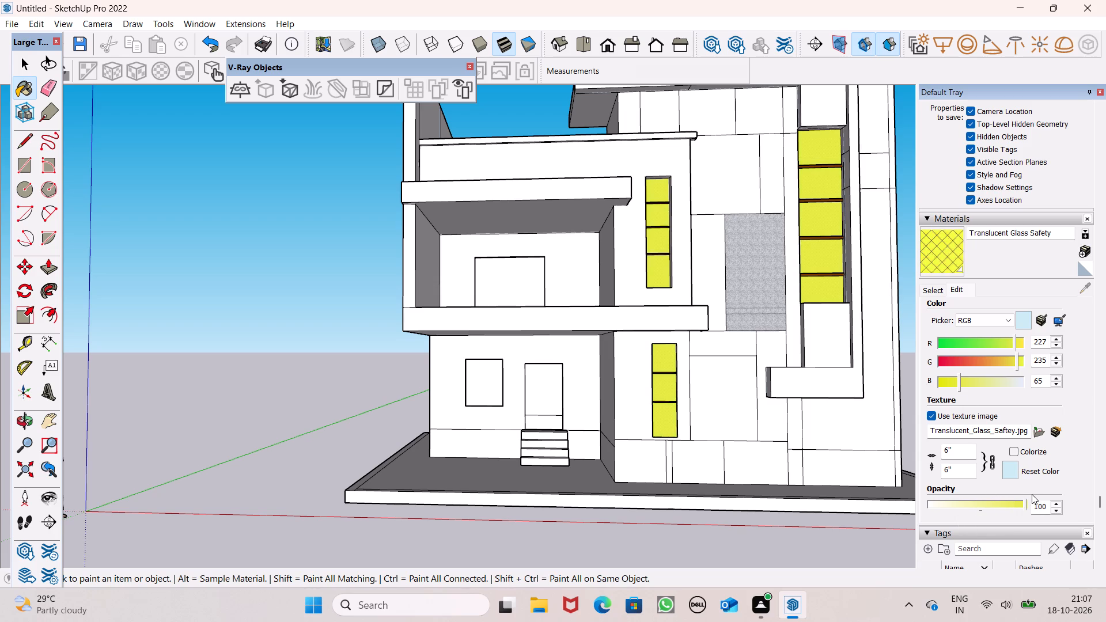
left_click_drag(1032, 494, 982, 510)
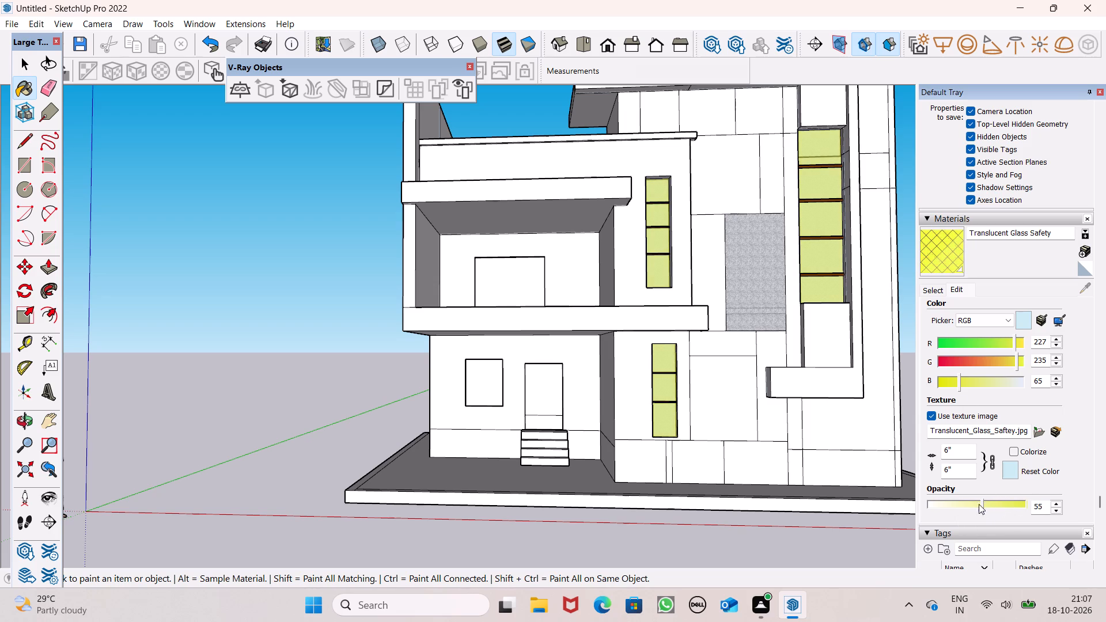
scroll(627, 352, "down", 6)
middle_click_drag(722, 396, 632, 434)
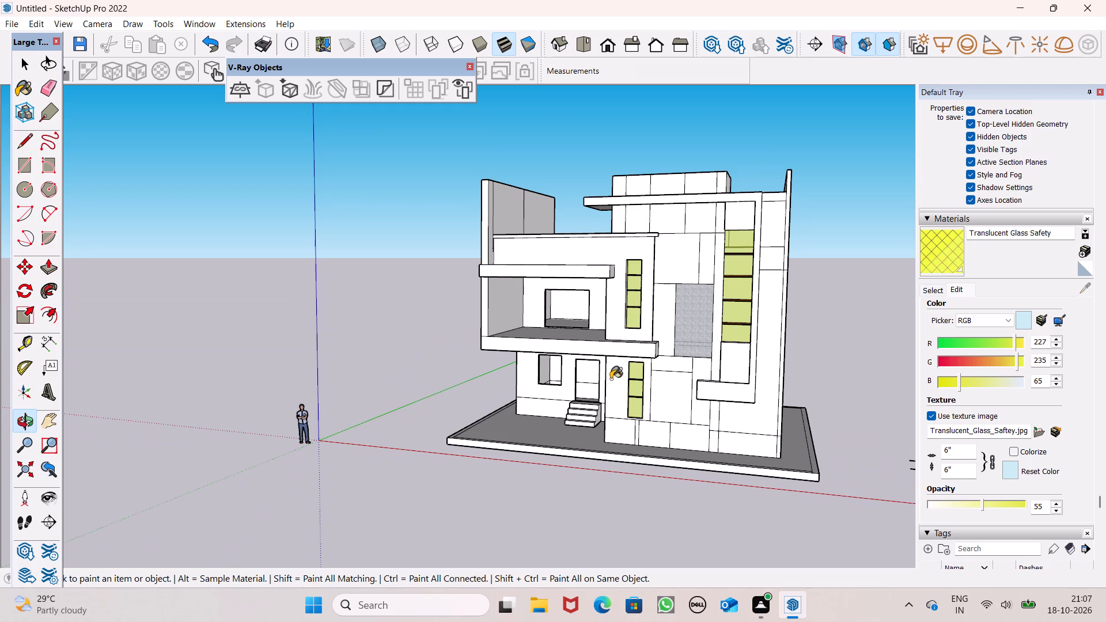
scroll(604, 377, "down", 1)
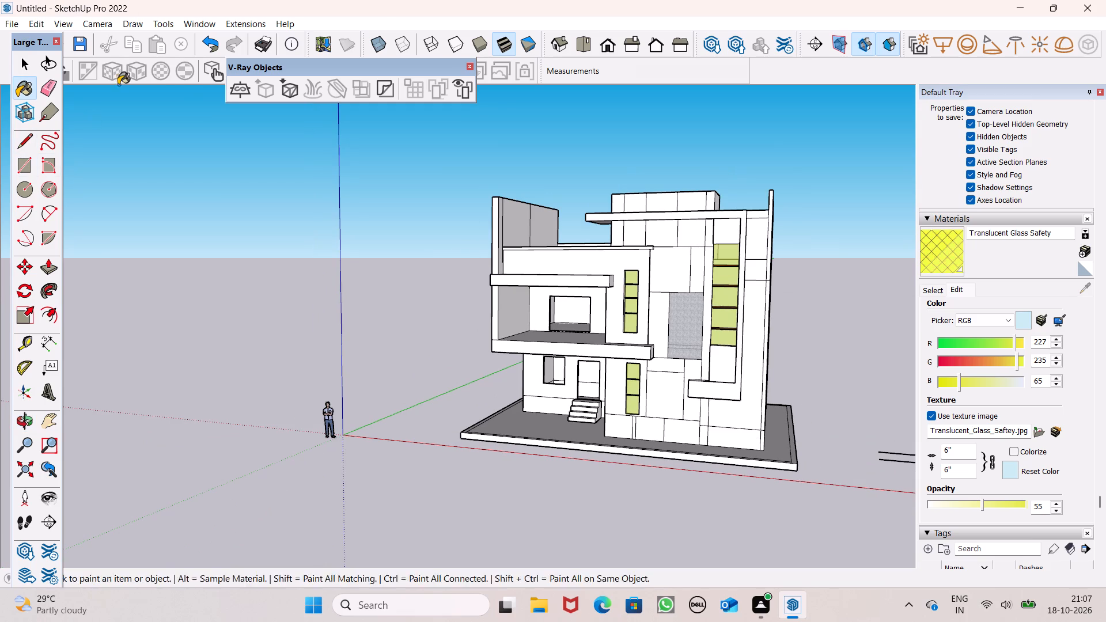
key("space")
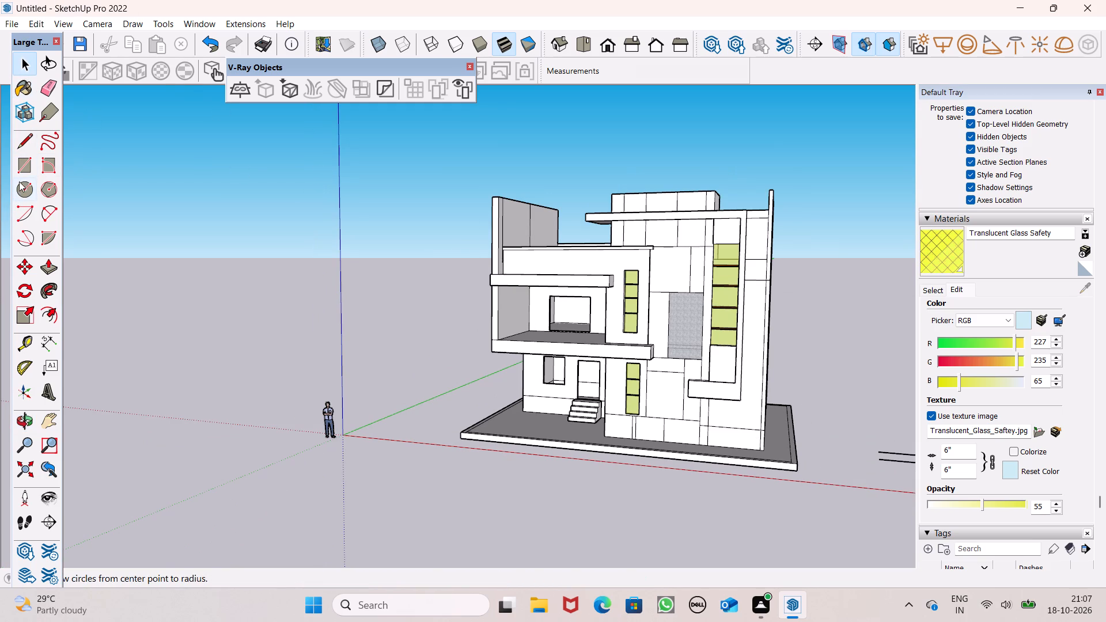
Draw an upright 4' by 5' rectangle in the open space beside the house, parallel to its front facade.
left_click(25, 166)
scroll(193, 259, "down", 6)
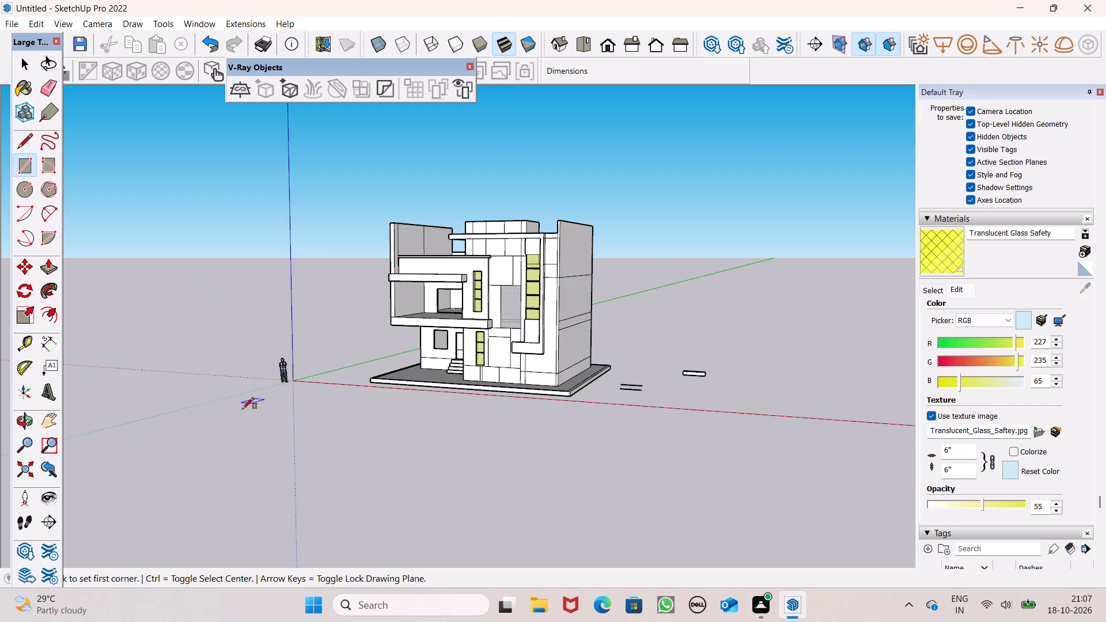
middle_click_drag(248, 416, 378, 332)
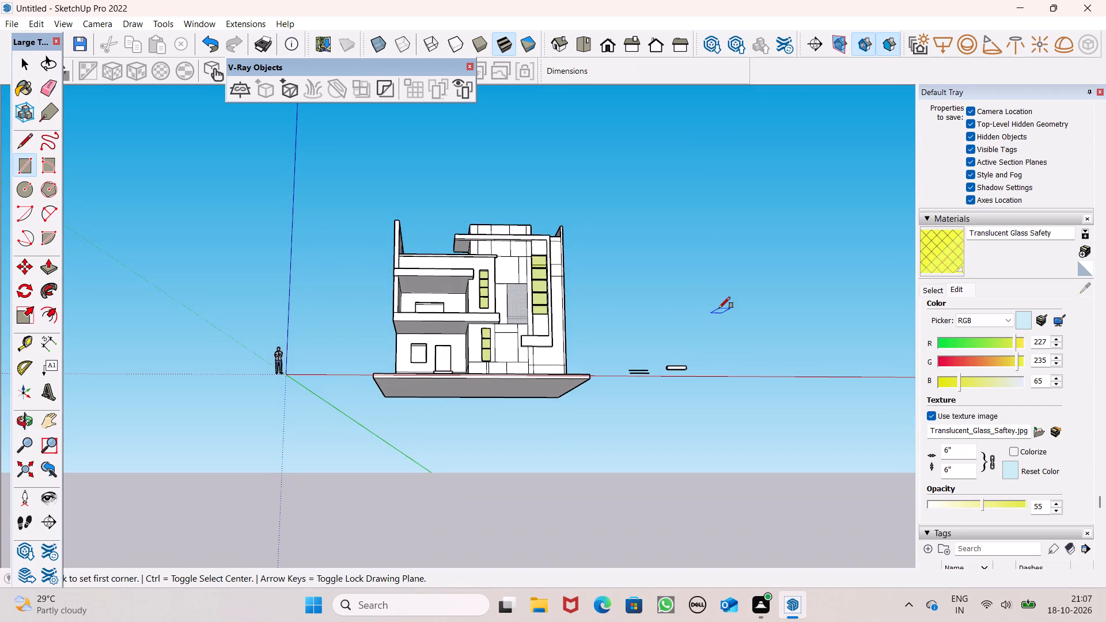
scroll(300, 315, "down", 3)
scroll(498, 316, "up", 7)
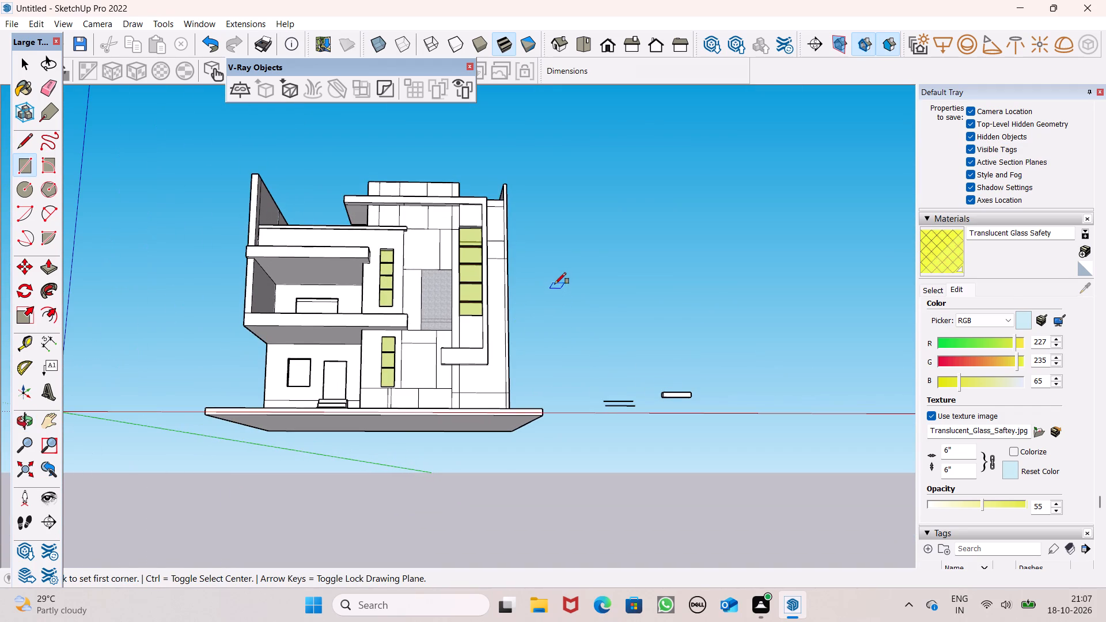
scroll(555, 284, "up", 1)
scroll(145, 299, "down", 5)
scroll(828, 325, "up", 2)
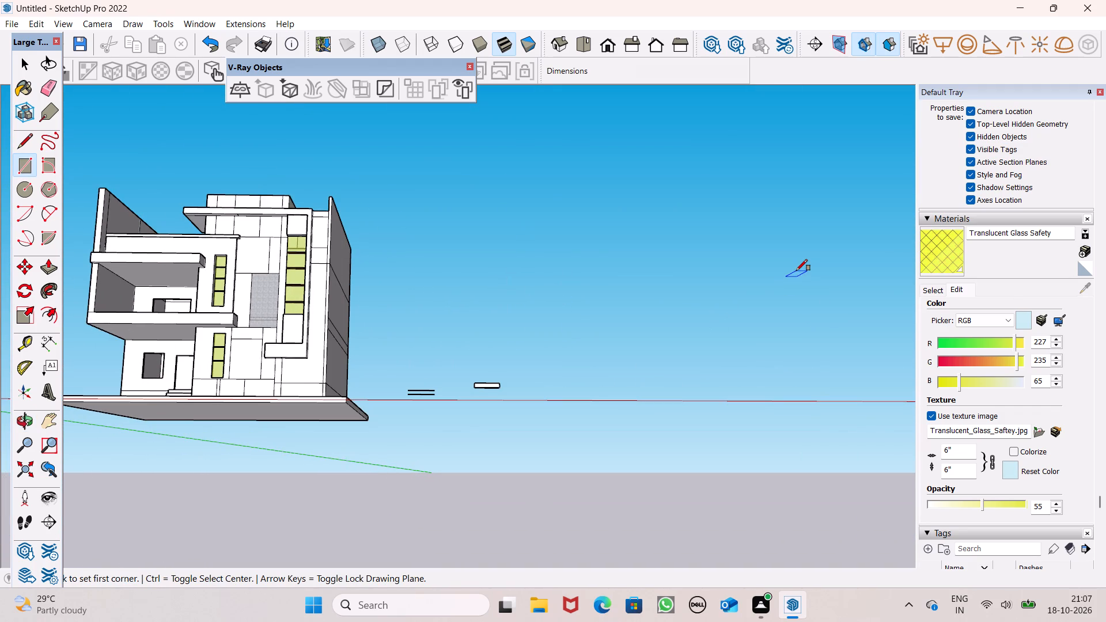
scroll(796, 271, "up", 2)
middle_click_drag(578, 350, 582, 298)
scroll(582, 298, "up", 1)
scroll(597, 286, "down", 4)
middle_click_drag(604, 294, 618, 555)
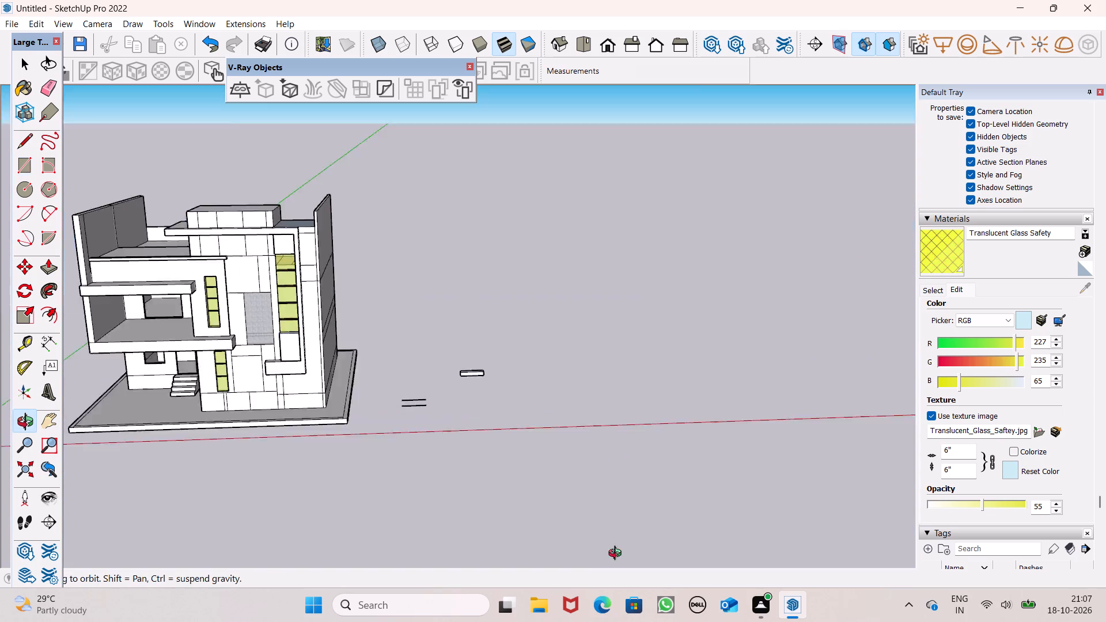
middle_click_drag(618, 555, 613, 587)
middle_click_drag(270, 460, 229, 375)
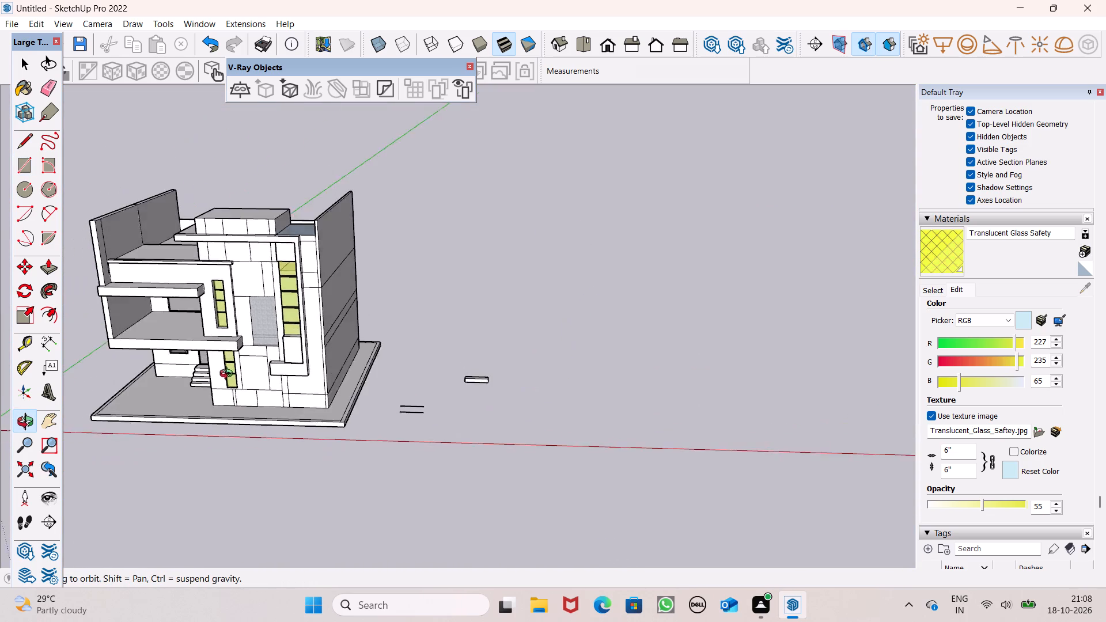
middle_click_drag(229, 375, 272, 270)
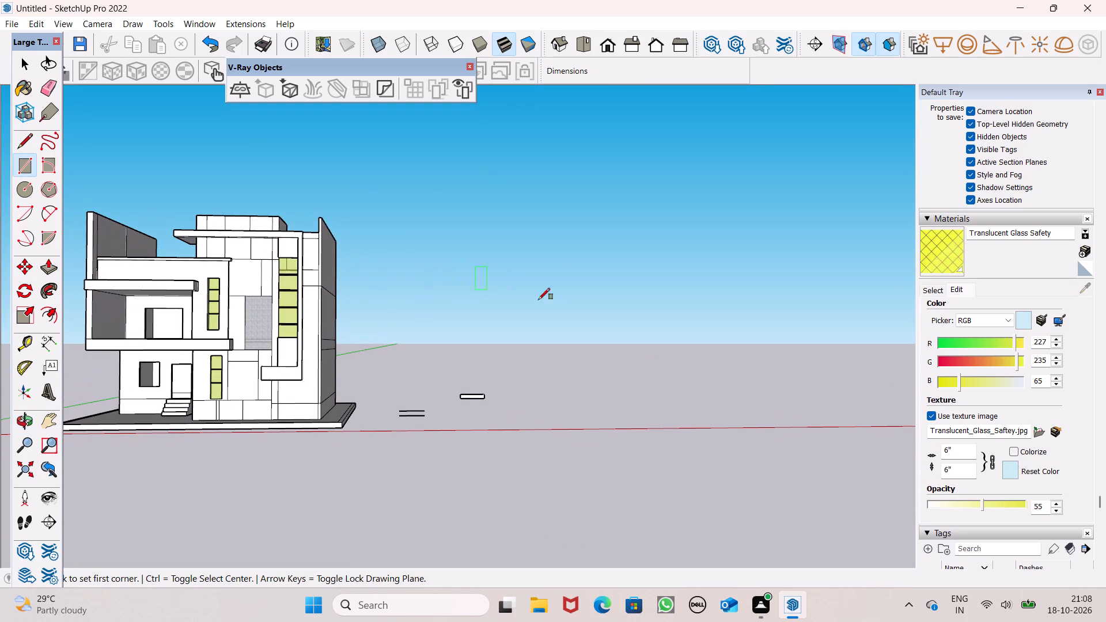
left_click(547, 280)
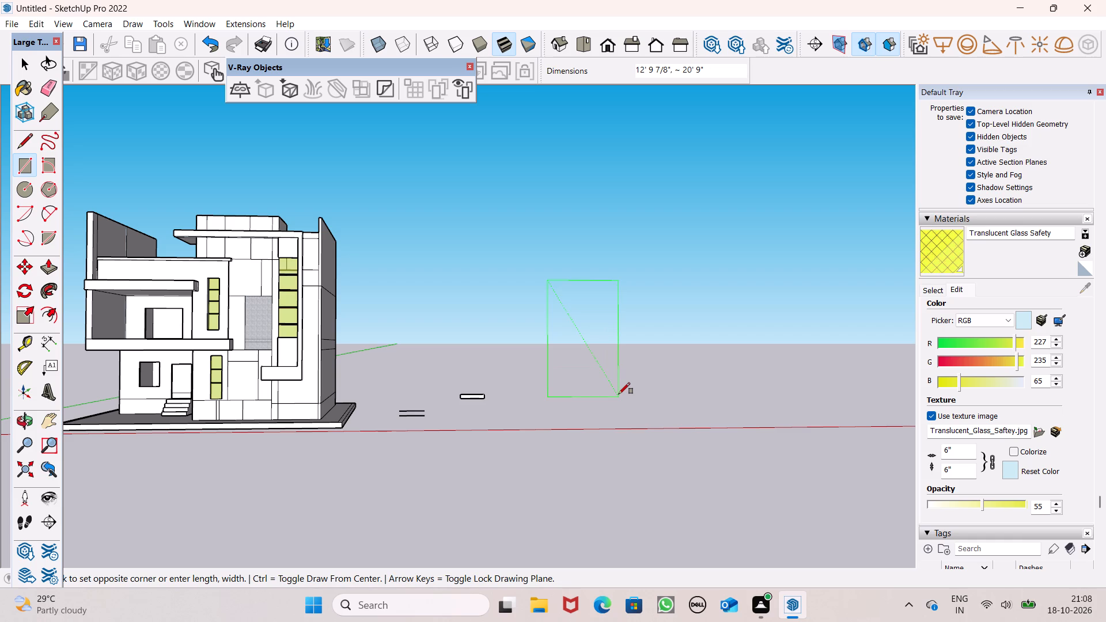
type("4',5'")
key("Return")
key("space")
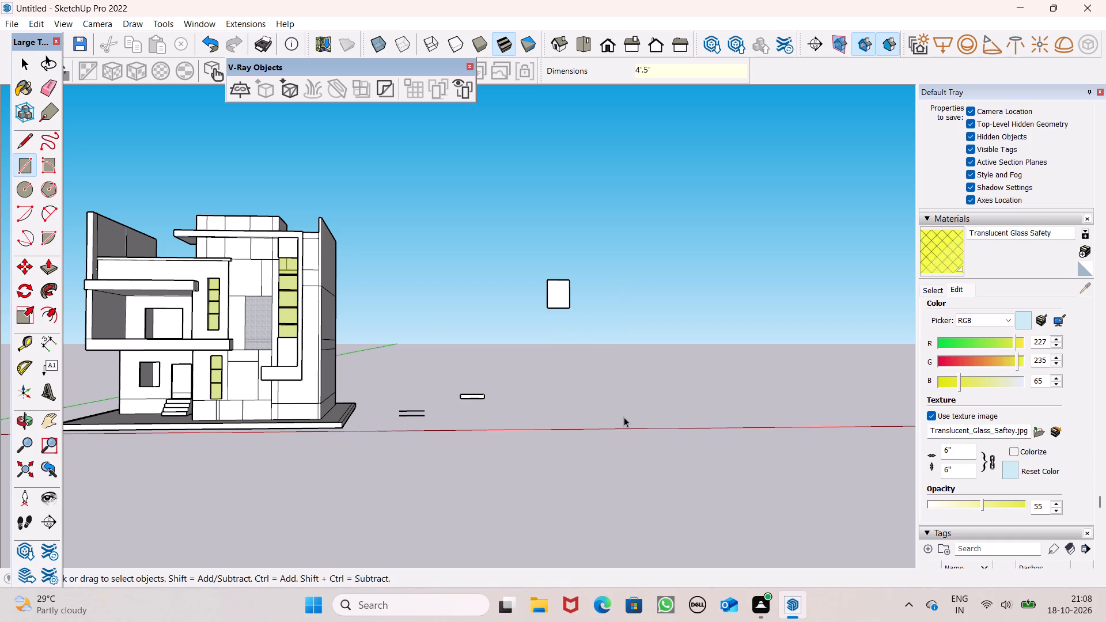
Offset the outline of the upright 4' by 5' rectangle inward to form a narrow window frame border.
scroll(627, 120, "up", 6)
scroll(552, 297, "down", 2)
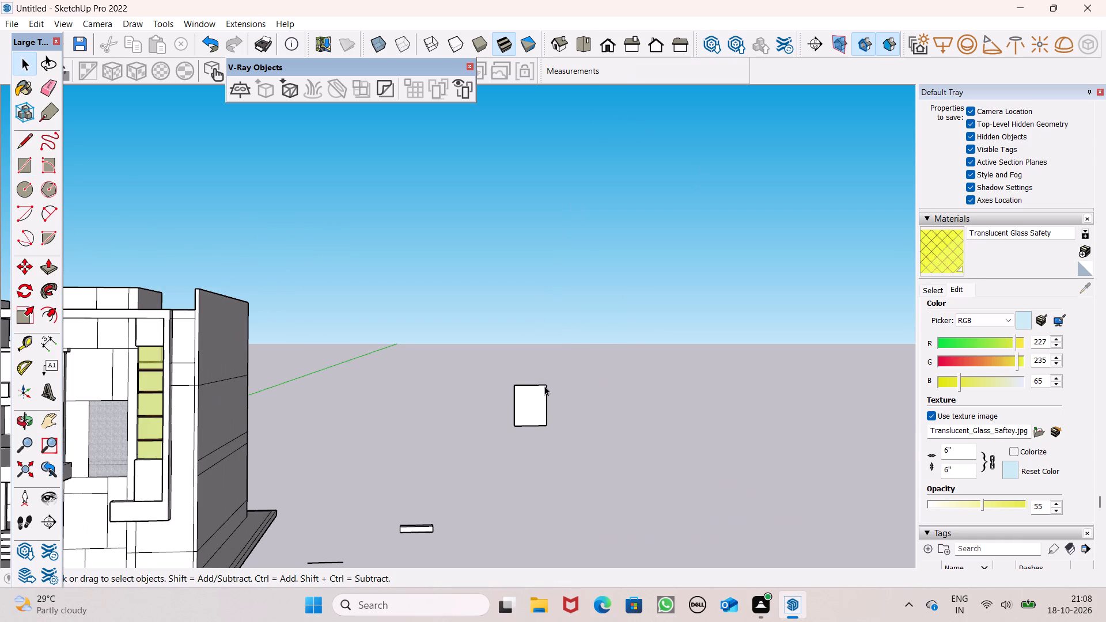
scroll(519, 431, "up", 8)
scroll(584, 332, "up", 6)
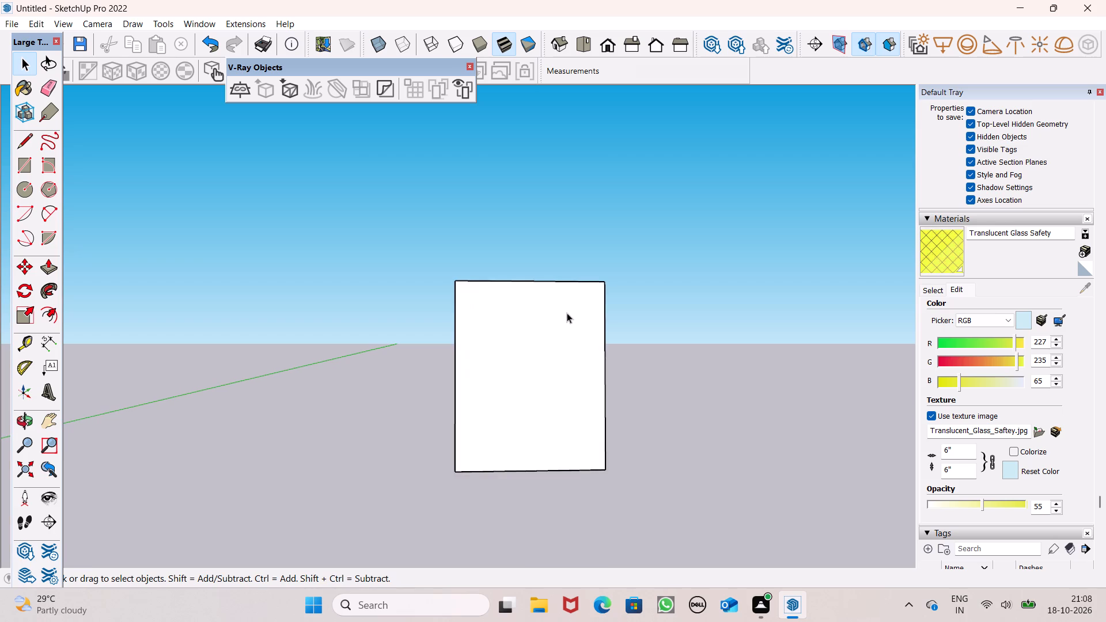
scroll(567, 313, "up", 2)
left_click(46, 319)
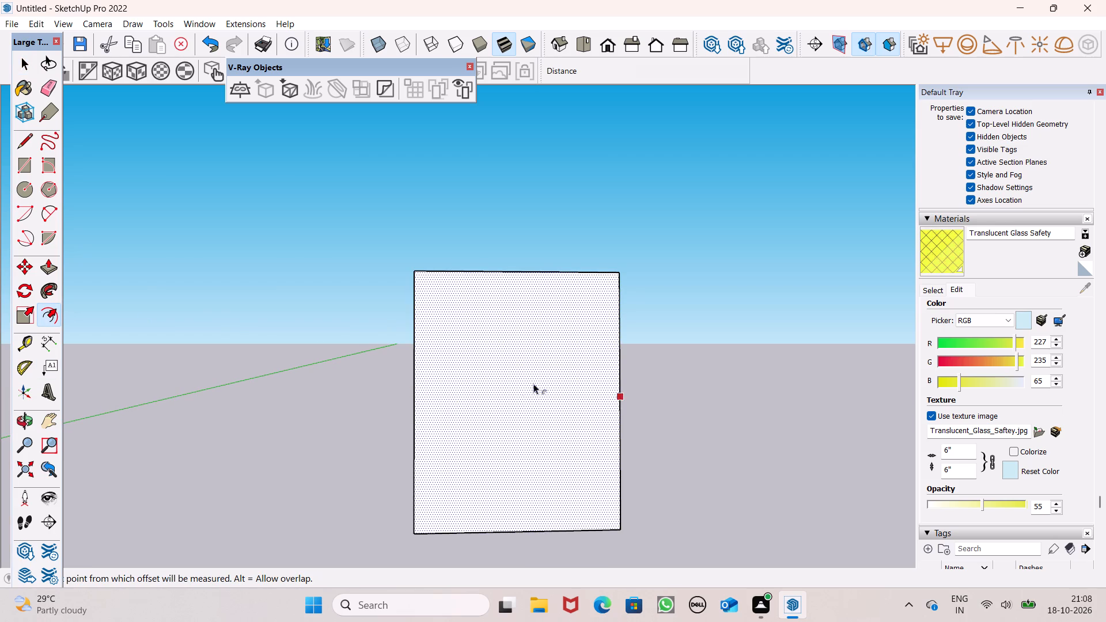
scroll(529, 344, "up", 1)
left_click_drag(521, 328, 507, 287)
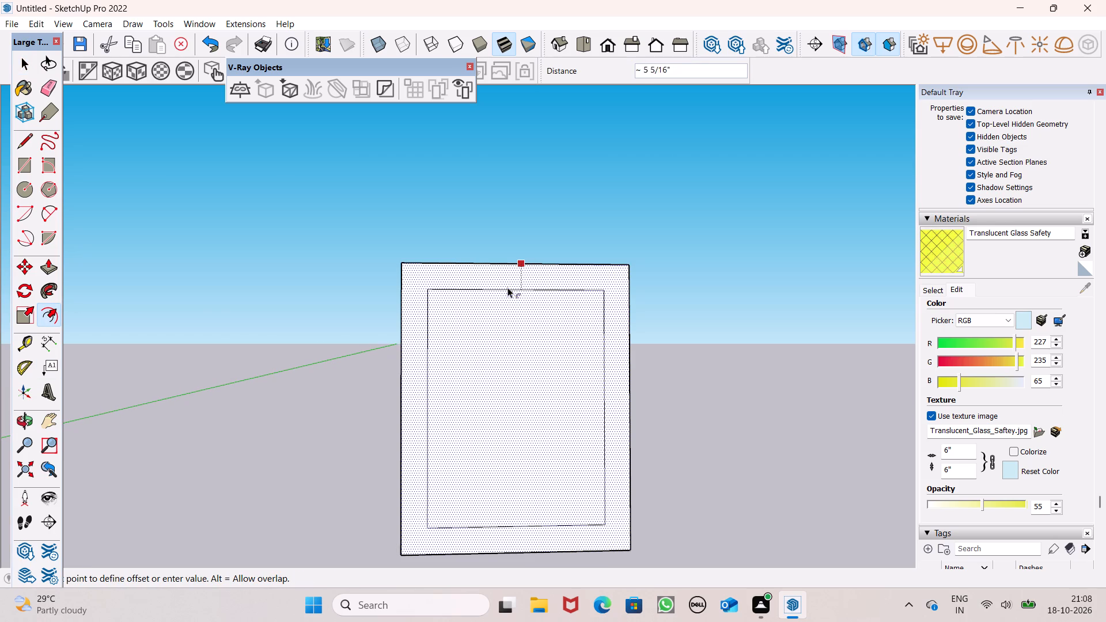
left_click_drag(507, 287, 506, 278)
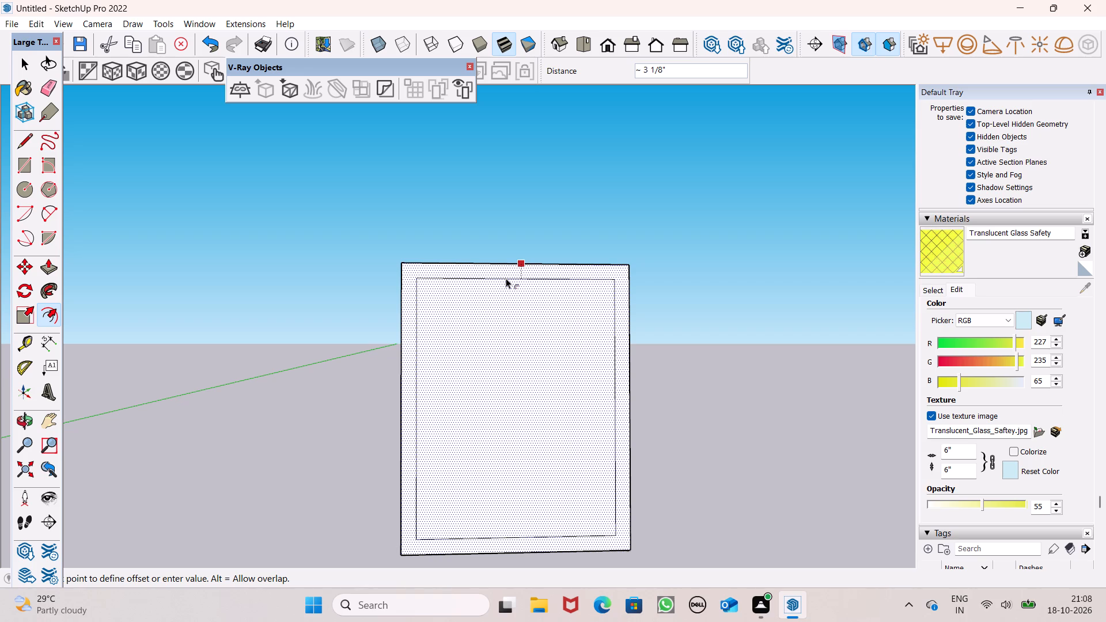
left_click_drag(506, 278, 505, 274)
key("space")
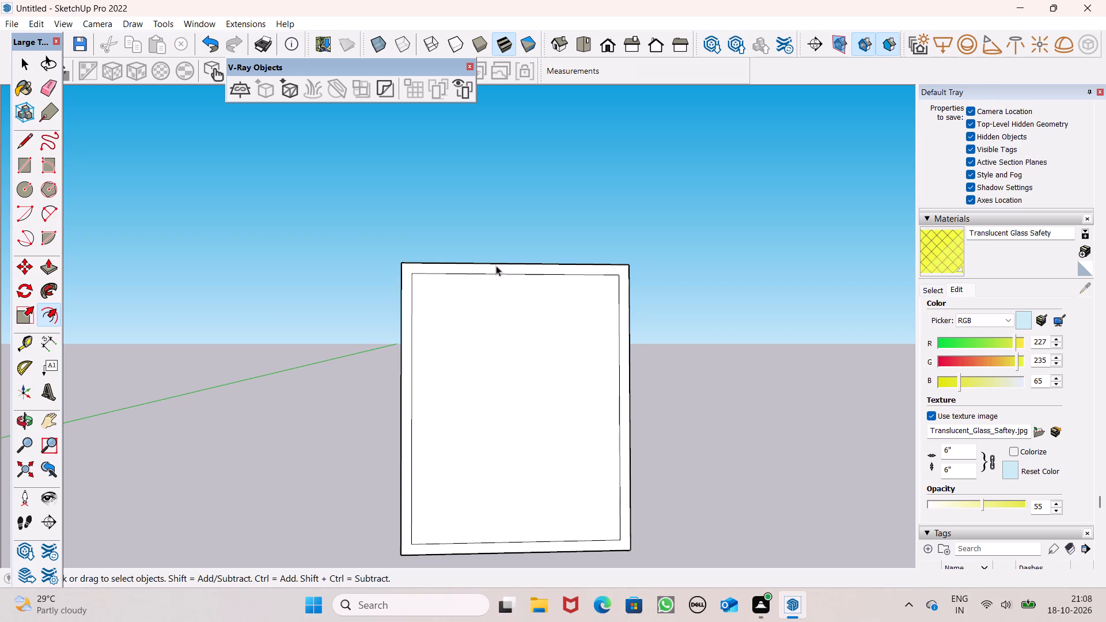
Draw a thin vertical mullion rectangle about 9/16" wide and 4' 7 5/8" tall between the frame's inner top and bottom edges.
left_click(19, 160)
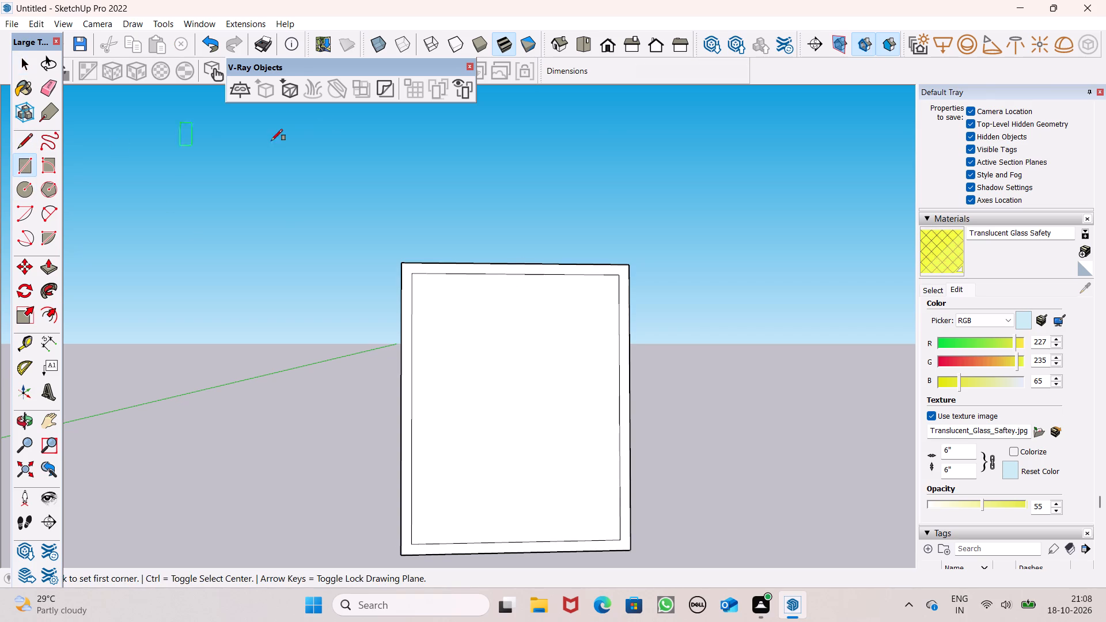
scroll(324, 128, "down", 2)
middle_click_drag(597, 374, 544, 358)
scroll(400, 266, "up", 6)
scroll(478, 174, "up", 3)
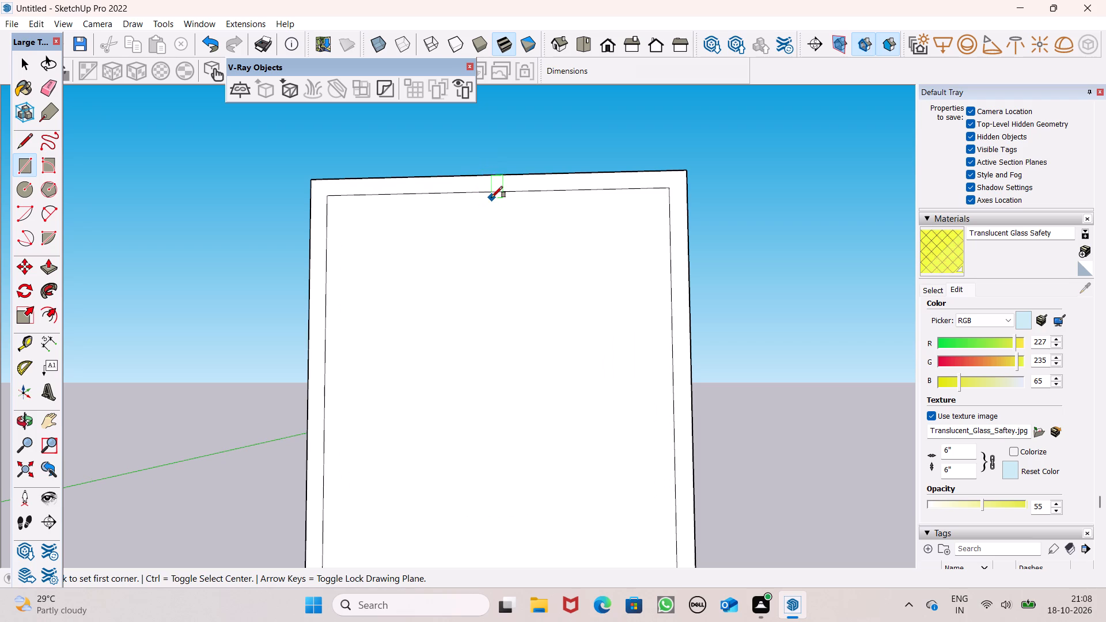
left_click(486, 193)
scroll(503, 234, "down", 2)
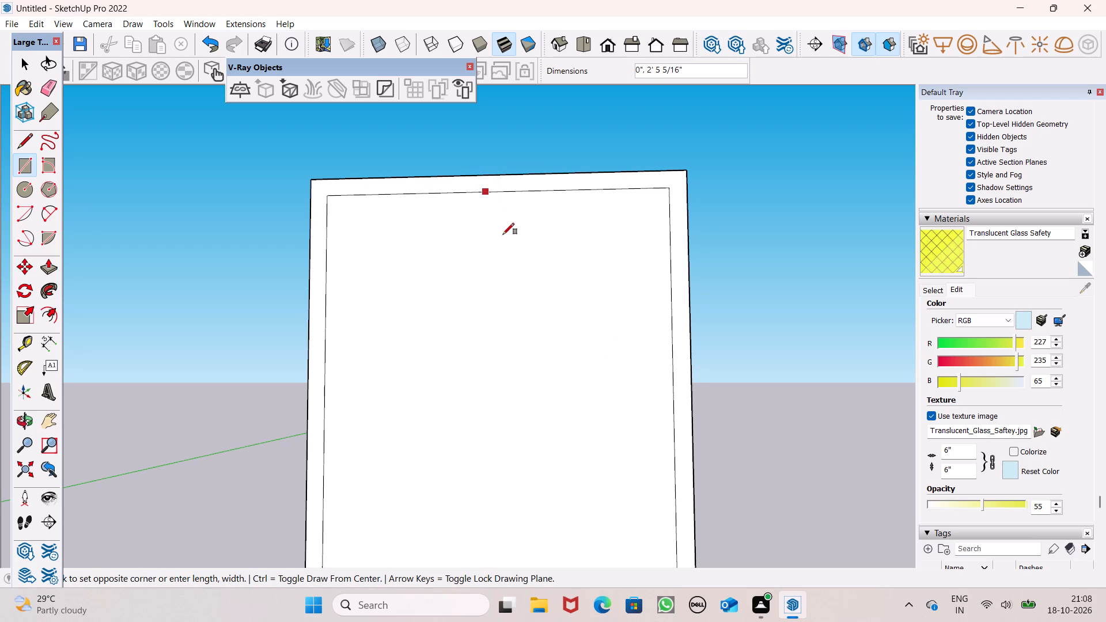
scroll(503, 234, "down", 2)
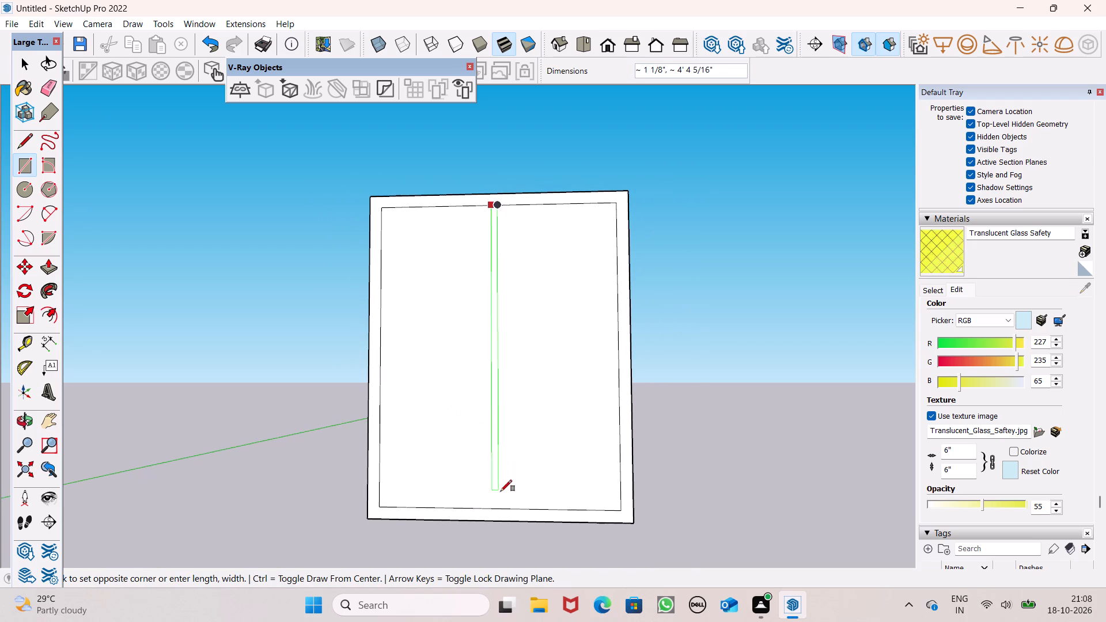
scroll(501, 492, "up", 2)
scroll(533, 499, "down", 1)
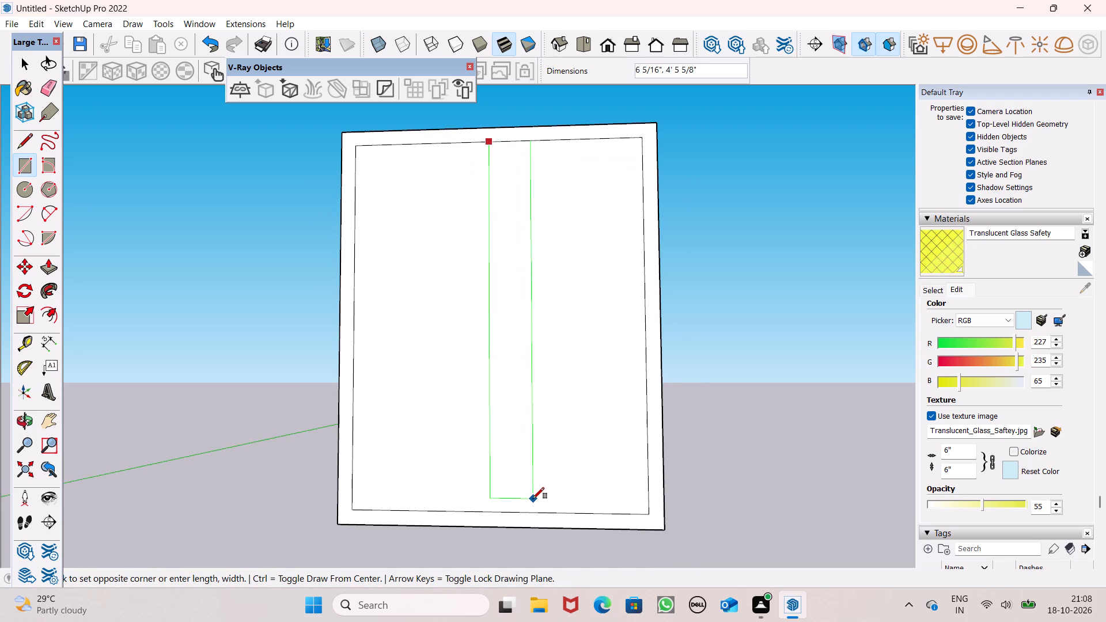
scroll(509, 512, "up", 5)
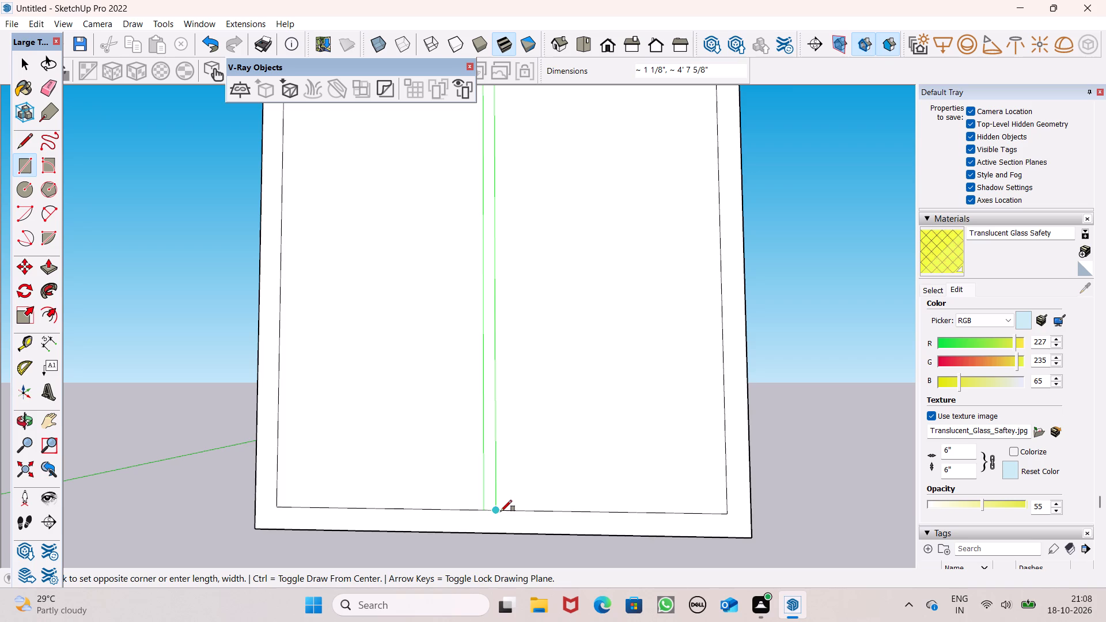
scroll(500, 511, "up", 4)
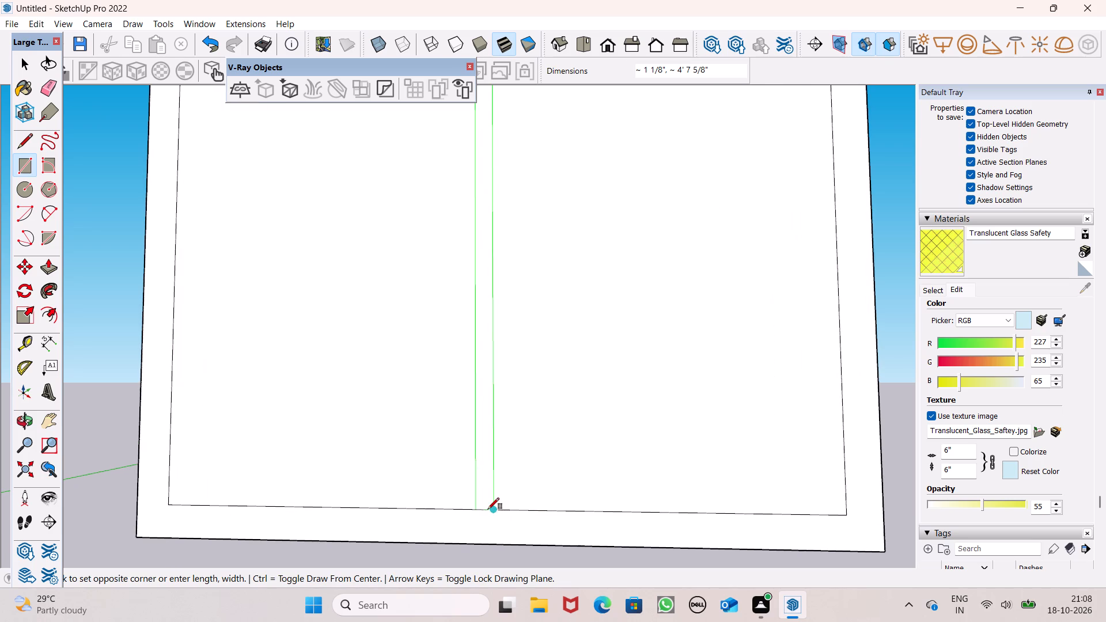
scroll(484, 513, "up", 3)
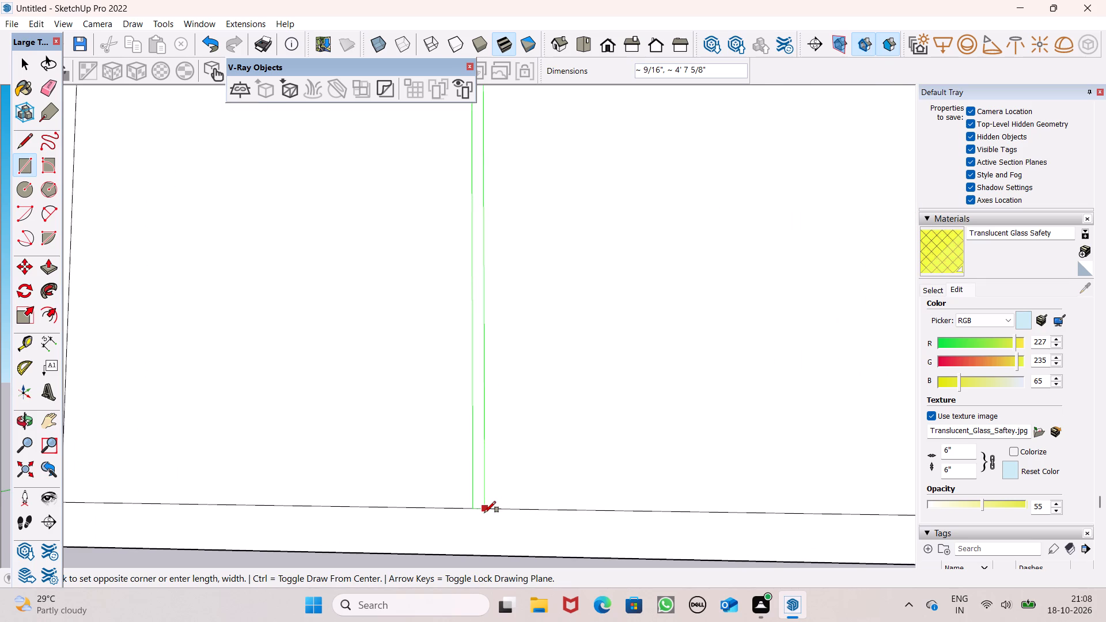
left_click(484, 513)
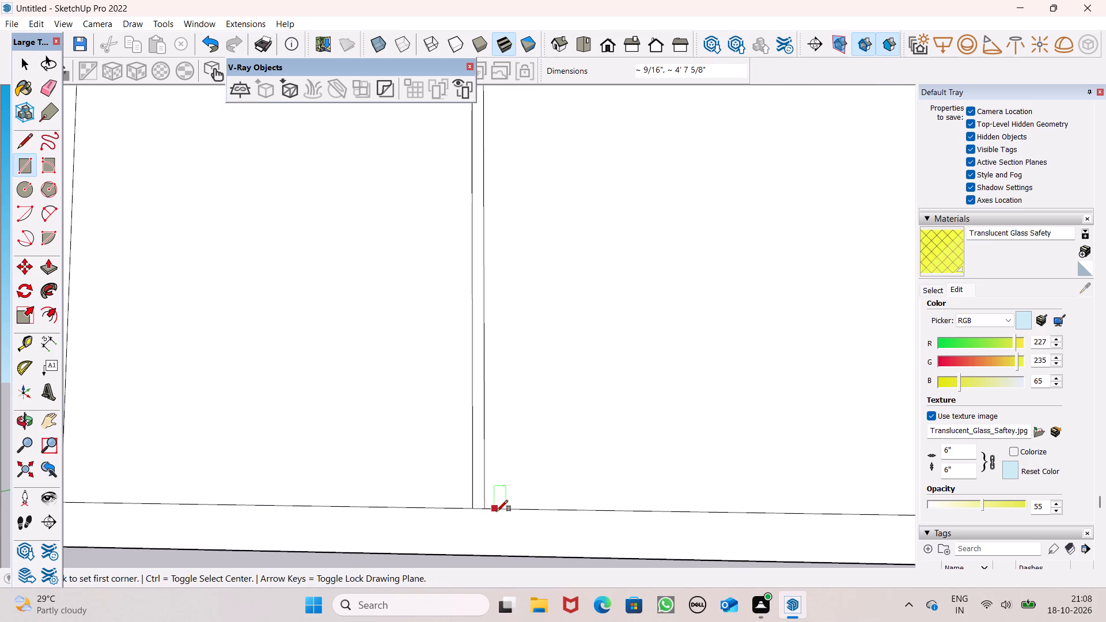
scroll(554, 538, "down", 7)
key("space")
Adjust the mullion strip's position between the panes, moving it sideways about 1 3/16" and back about 1 1/16".
scroll(574, 519, "down", 3)
middle_click_drag(705, 537, 668, 576)
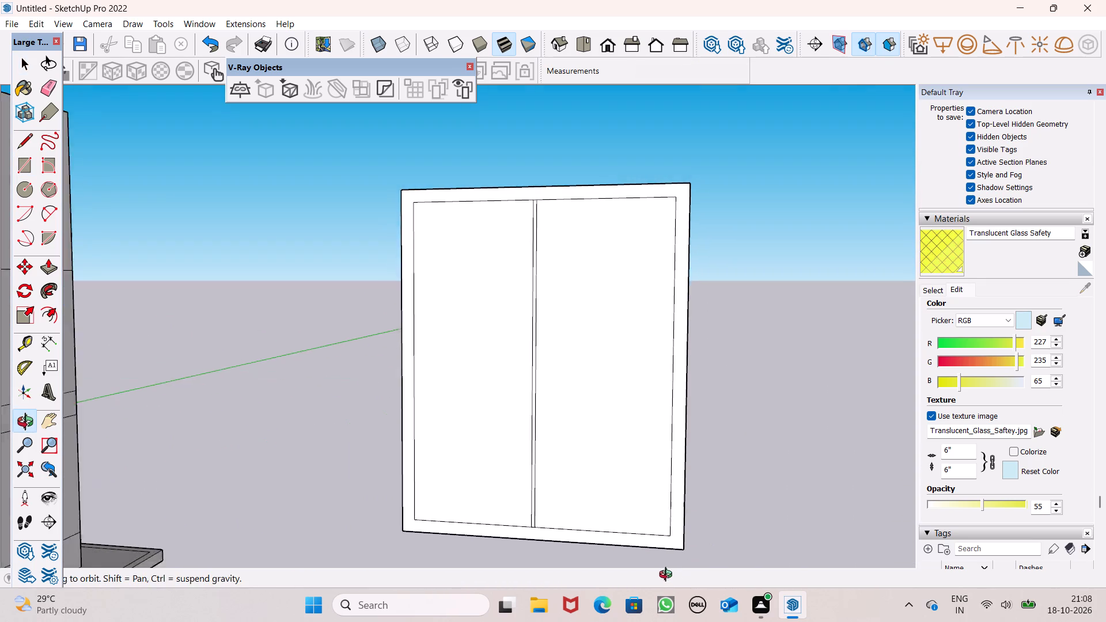
middle_click_drag(668, 576, 668, 575)
scroll(521, 246, "up", 8)
scroll(572, 214, "down", 6)
scroll(574, 291, "up", 17)
double_click(559, 289)
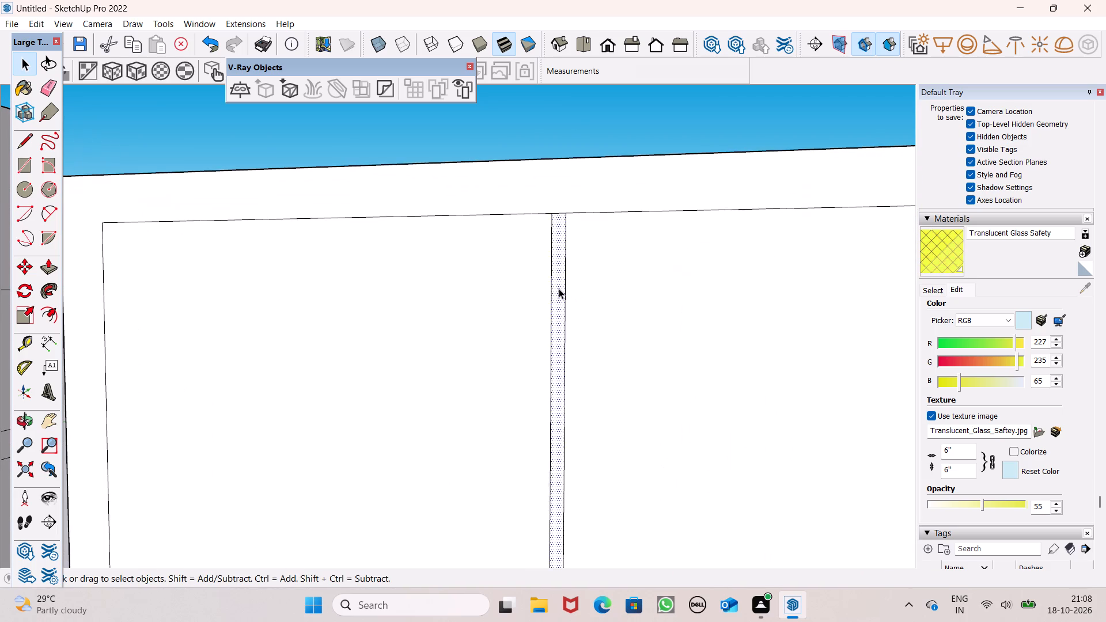
key("m")
key("Return")
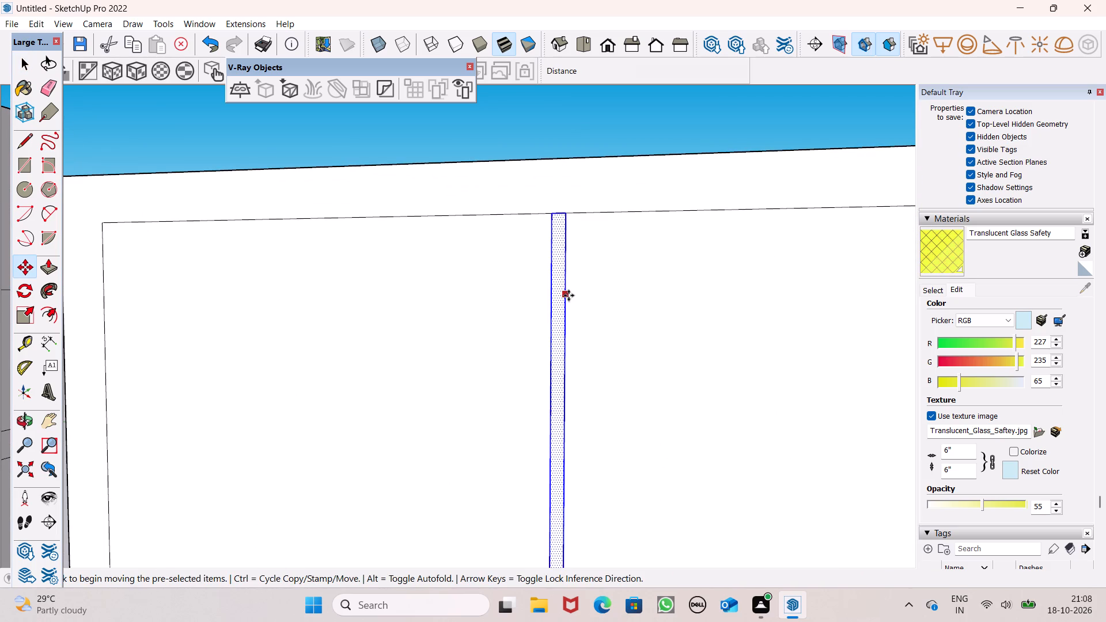
left_click_drag(569, 293, 595, 286)
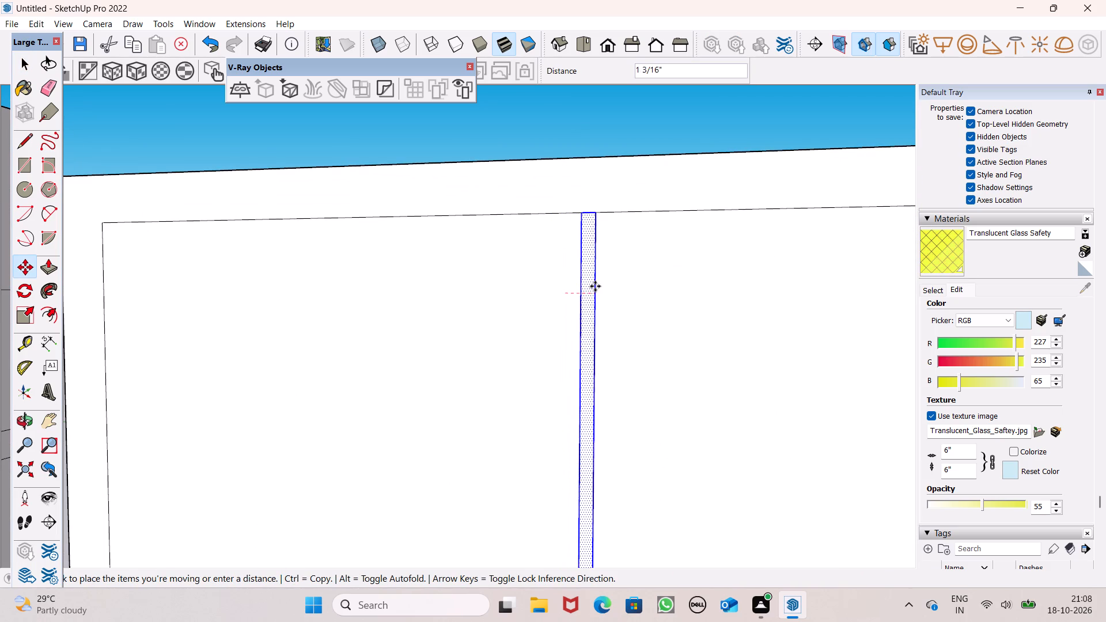
left_click_drag(595, 286, 596, 286)
scroll(542, 237, "down", 8)
scroll(522, 195, "down", 6)
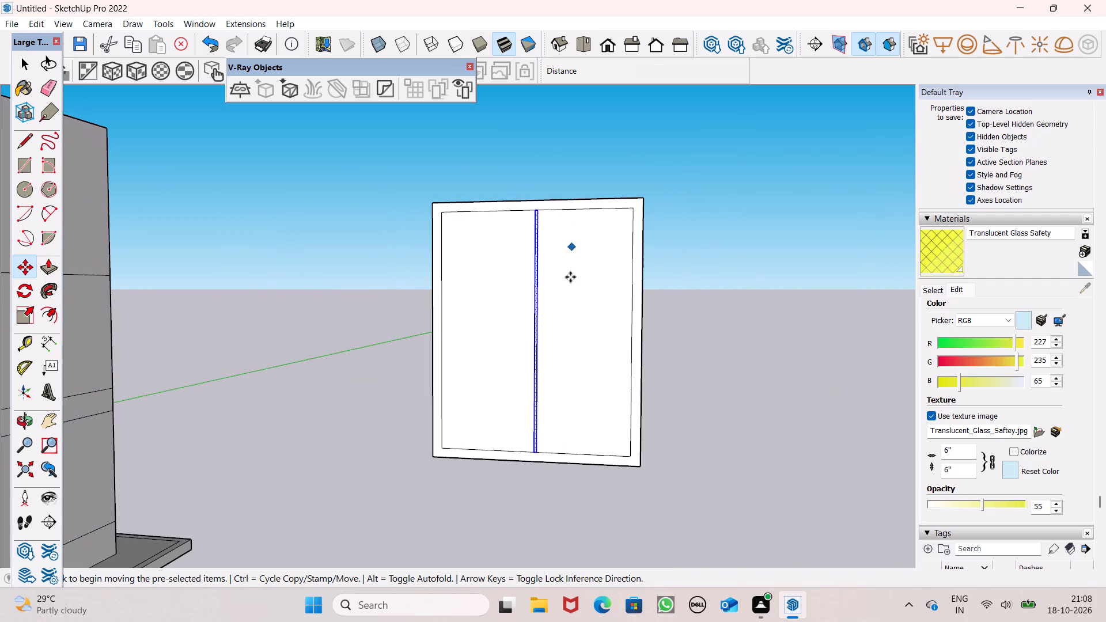
middle_click_drag(560, 305, 590, 342)
scroll(488, 303, "up", 5)
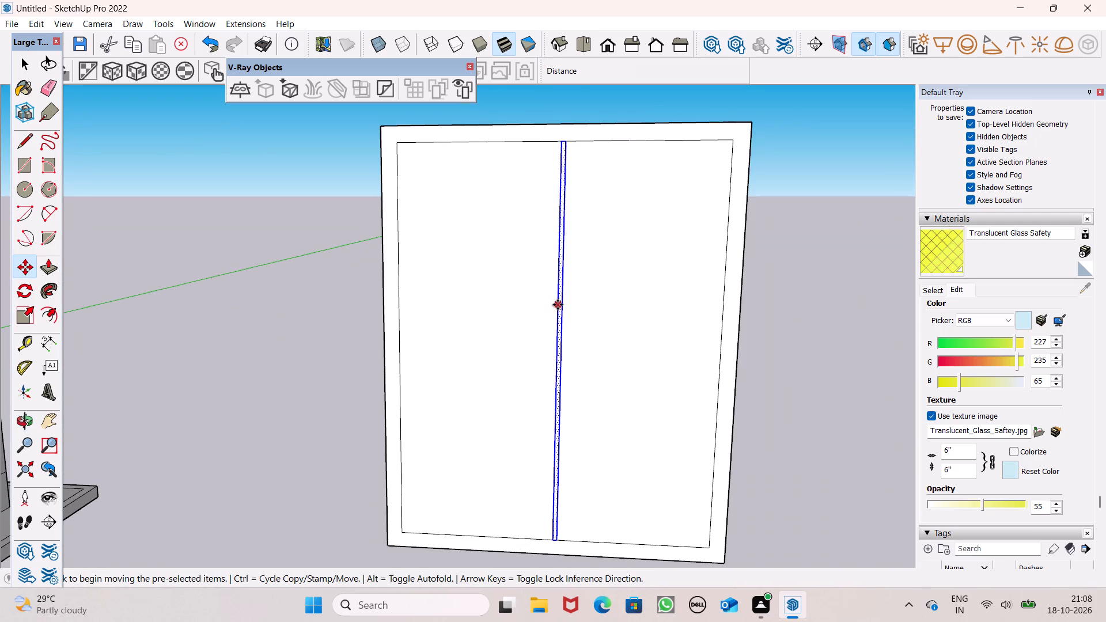
left_click_drag(558, 305, 550, 304)
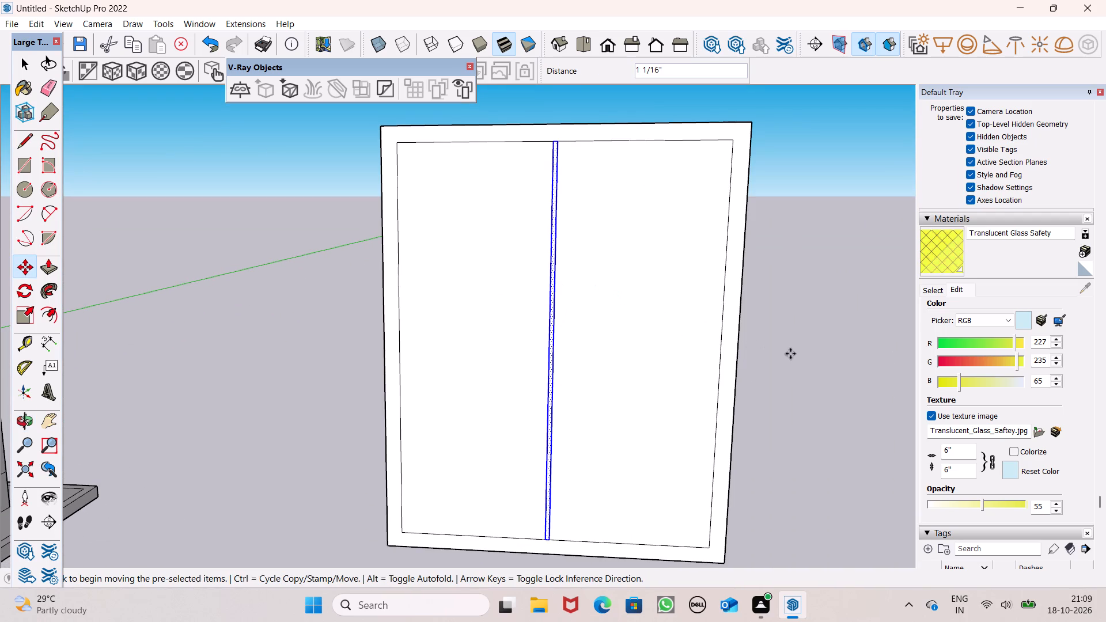
key("space")
left_click(791, 349)
Paint both panes of the new two-pane window with the yellow Translucent Glass Safety material.
scroll(755, 300, "down", 5)
middle_click_drag(706, 326, 695, 382)
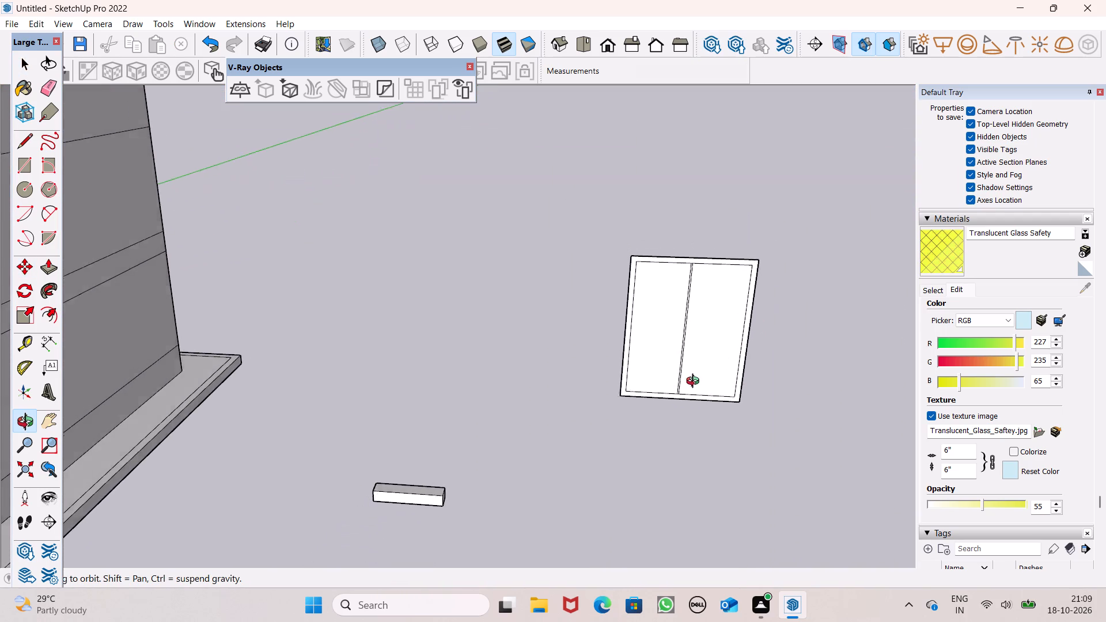
middle_click_drag(695, 382, 671, 389)
scroll(697, 325, "up", 1)
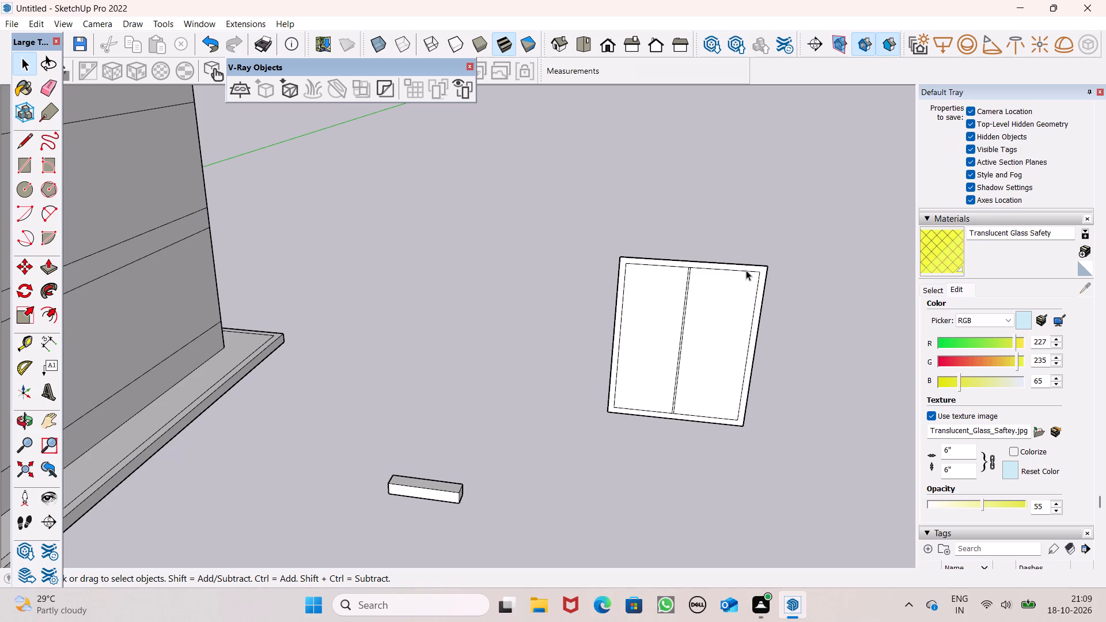
scroll(757, 279, "up", 6)
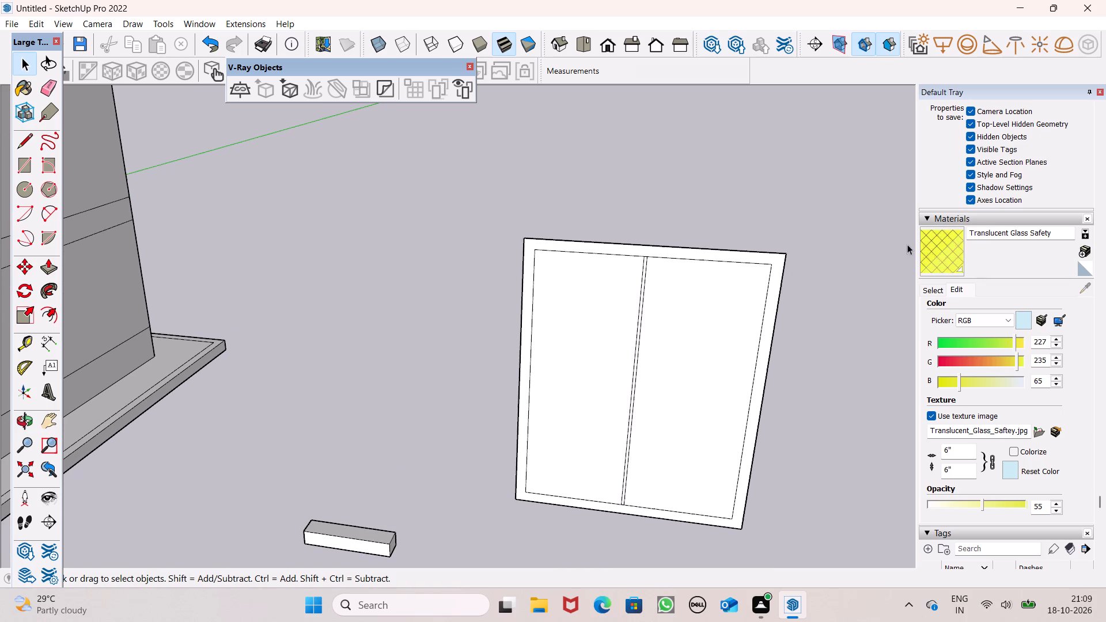
left_click(941, 241)
left_click(704, 339)
left_click(612, 340)
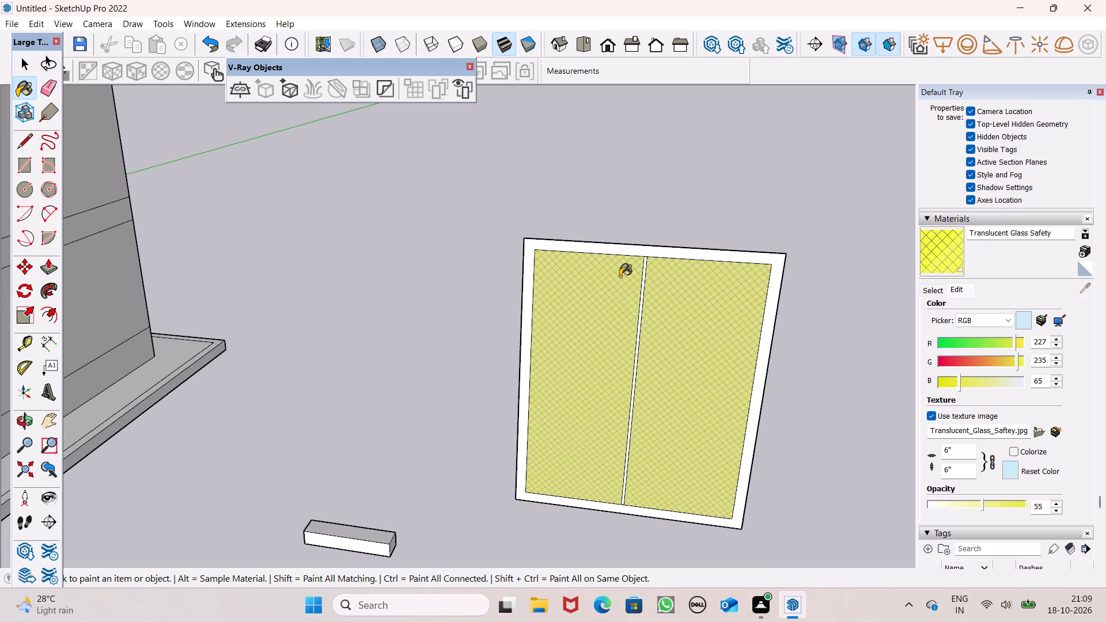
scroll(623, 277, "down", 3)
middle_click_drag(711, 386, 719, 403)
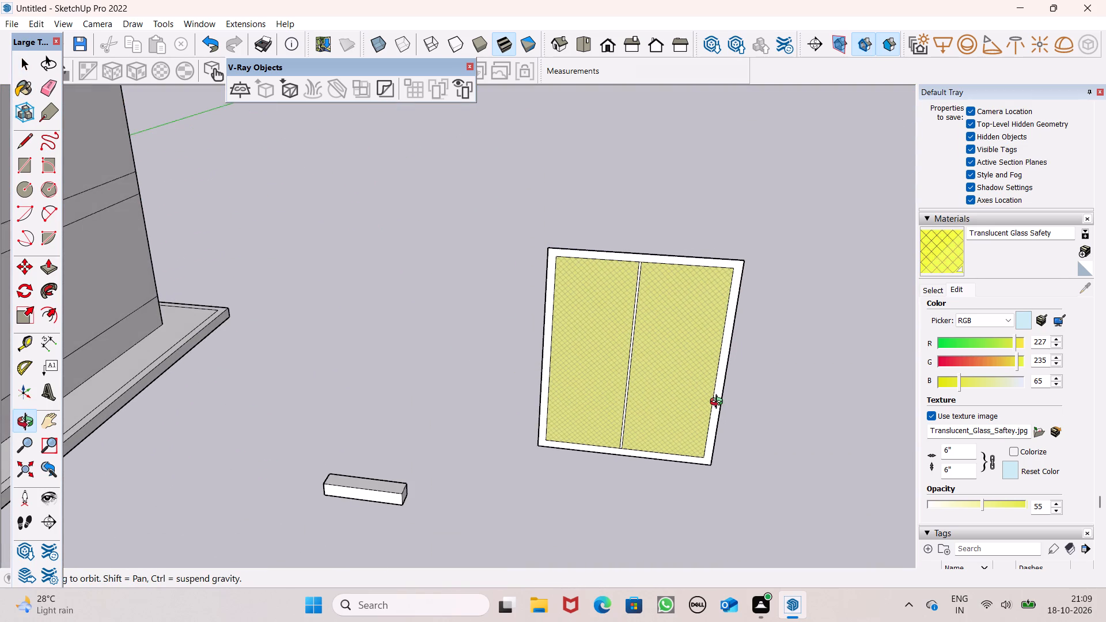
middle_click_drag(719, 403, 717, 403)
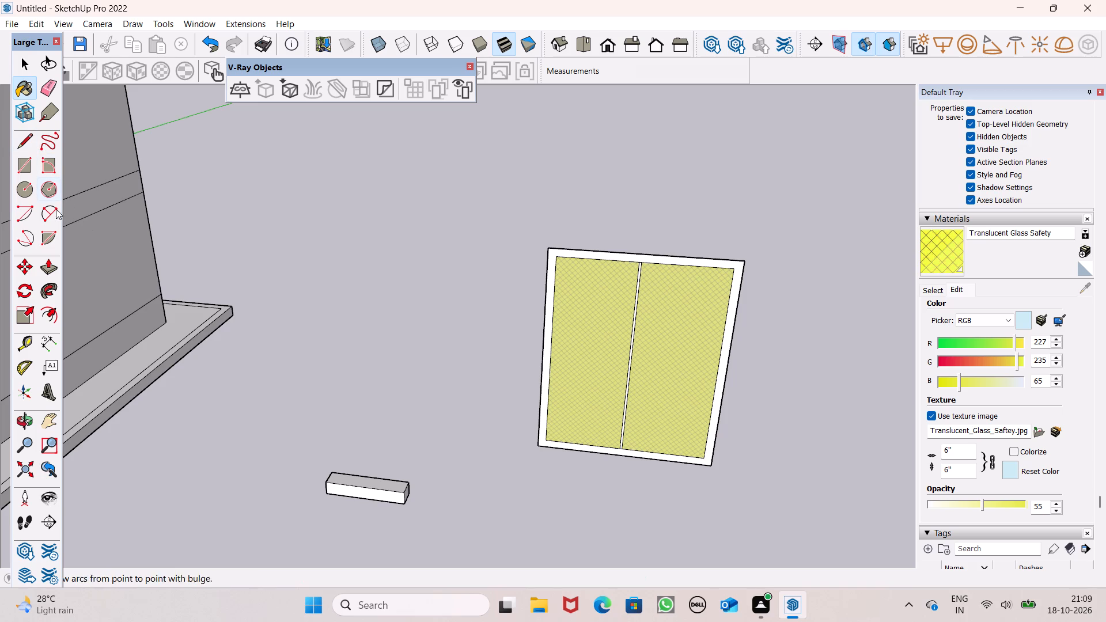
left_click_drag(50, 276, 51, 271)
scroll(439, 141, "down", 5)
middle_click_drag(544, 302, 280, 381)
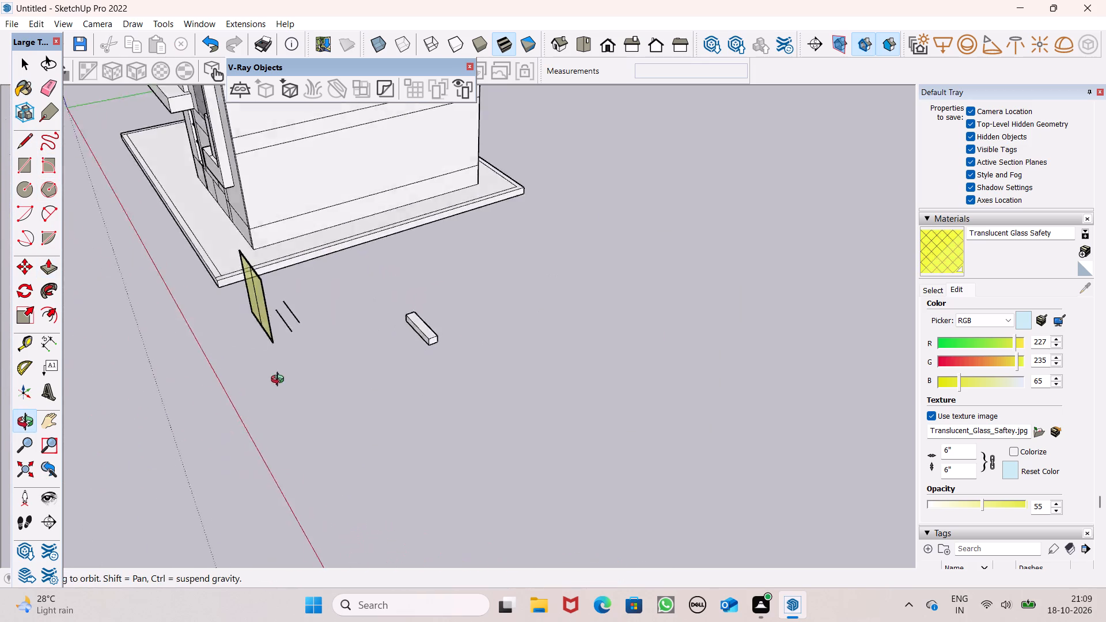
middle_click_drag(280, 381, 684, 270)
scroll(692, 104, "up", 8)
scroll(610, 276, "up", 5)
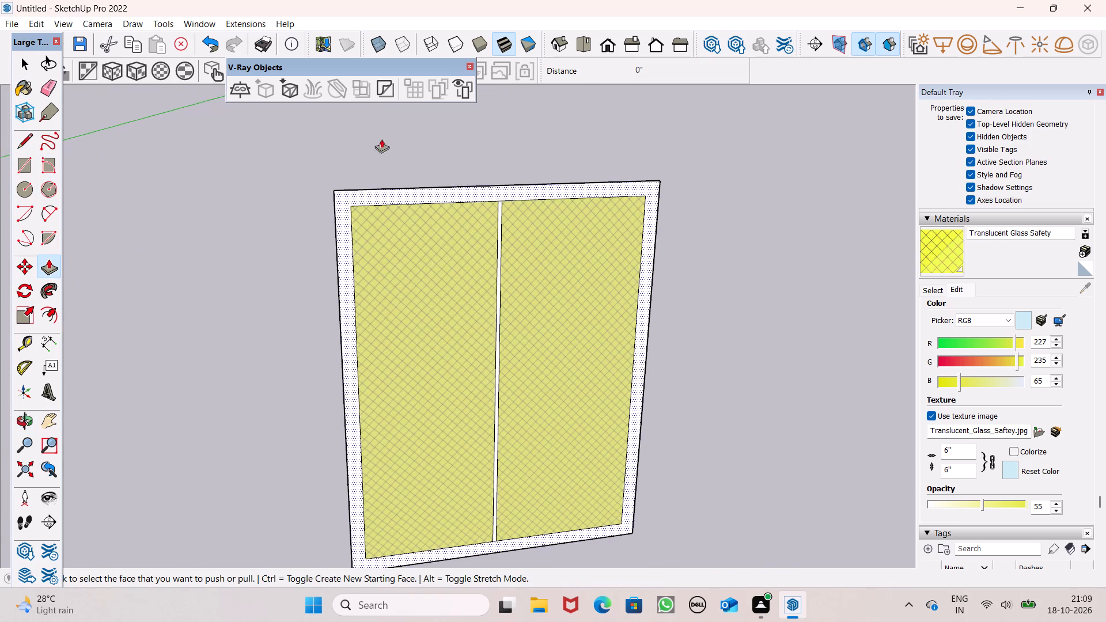
Erase the short edges separating the mullion from the window frame at its top and bottom ends.
left_click(46, 92)
scroll(477, 209, "up", 13)
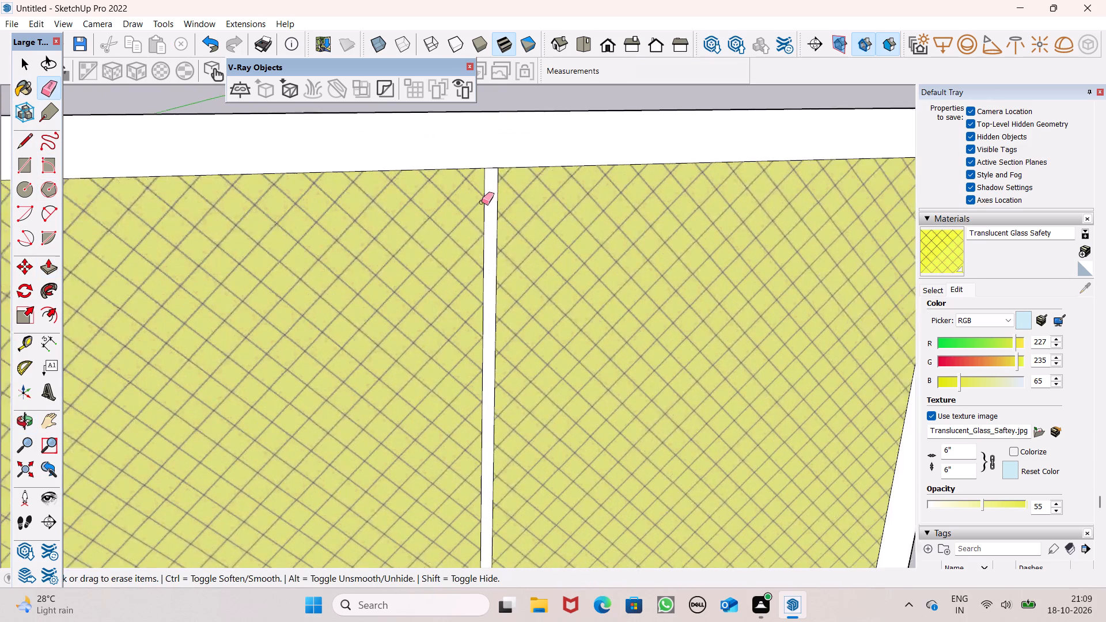
scroll(482, 202, "up", 1)
left_click(498, 160)
scroll(514, 107, "down", 11)
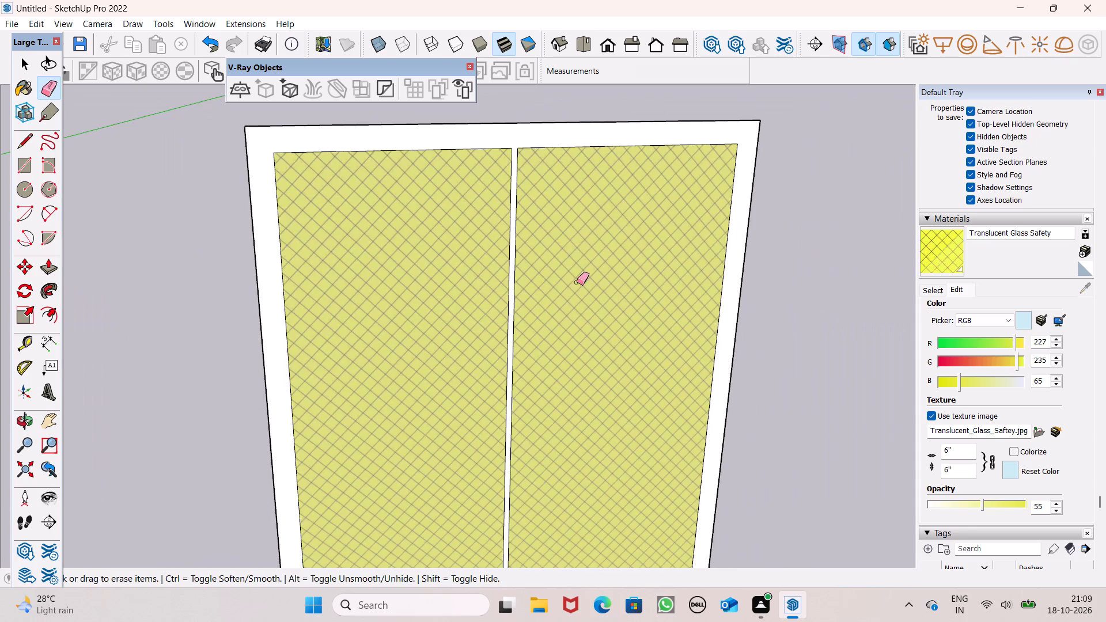
scroll(577, 211, "down", 8)
scroll(451, 506, "up", 7)
scroll(496, 487, "down", 5)
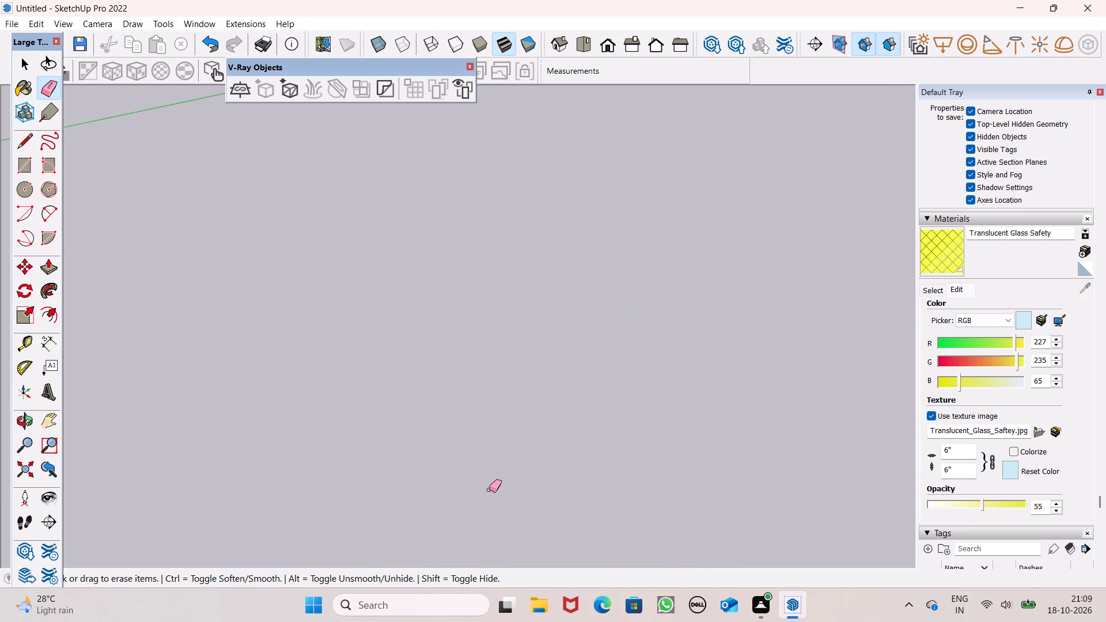
scroll(469, 533, "down", 7)
scroll(517, 504, "up", 15)
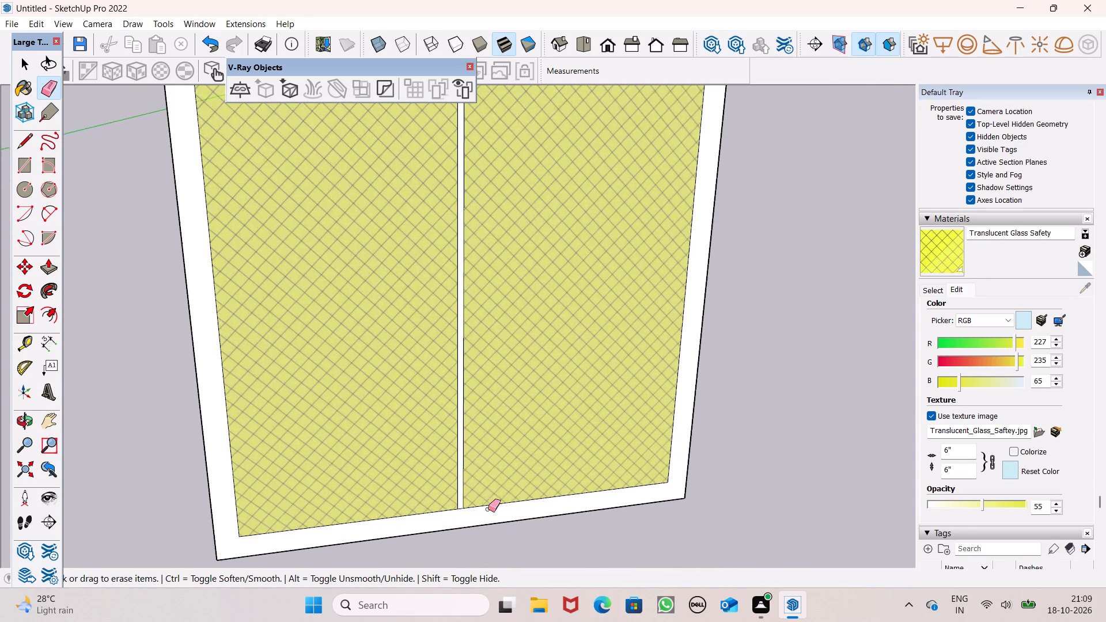
scroll(457, 524, "up", 13)
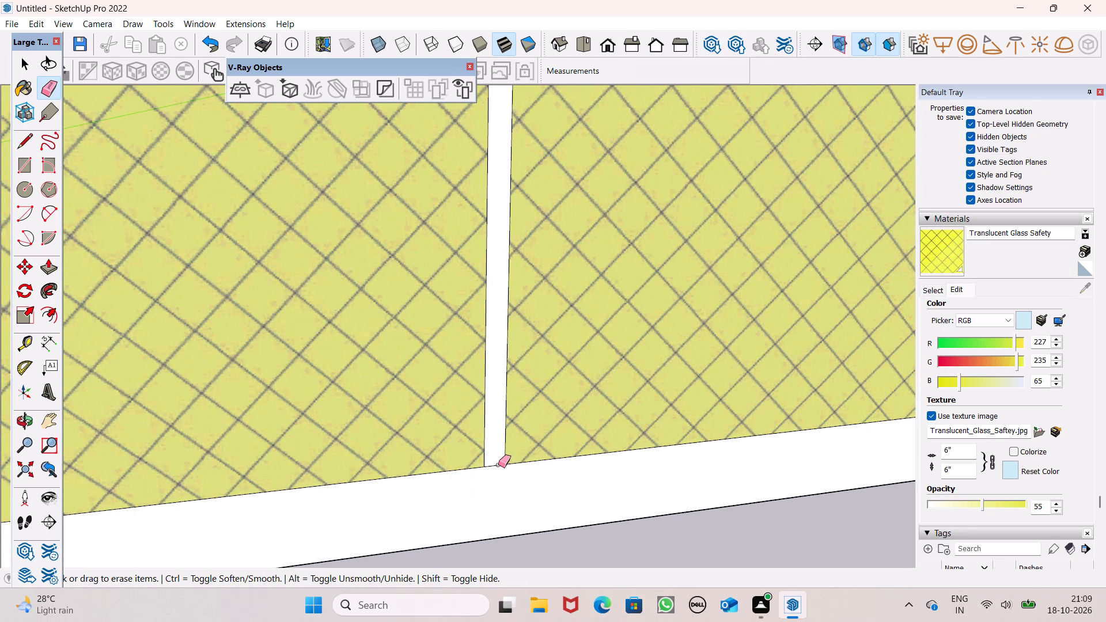
left_click_drag(498, 464, 501, 475)
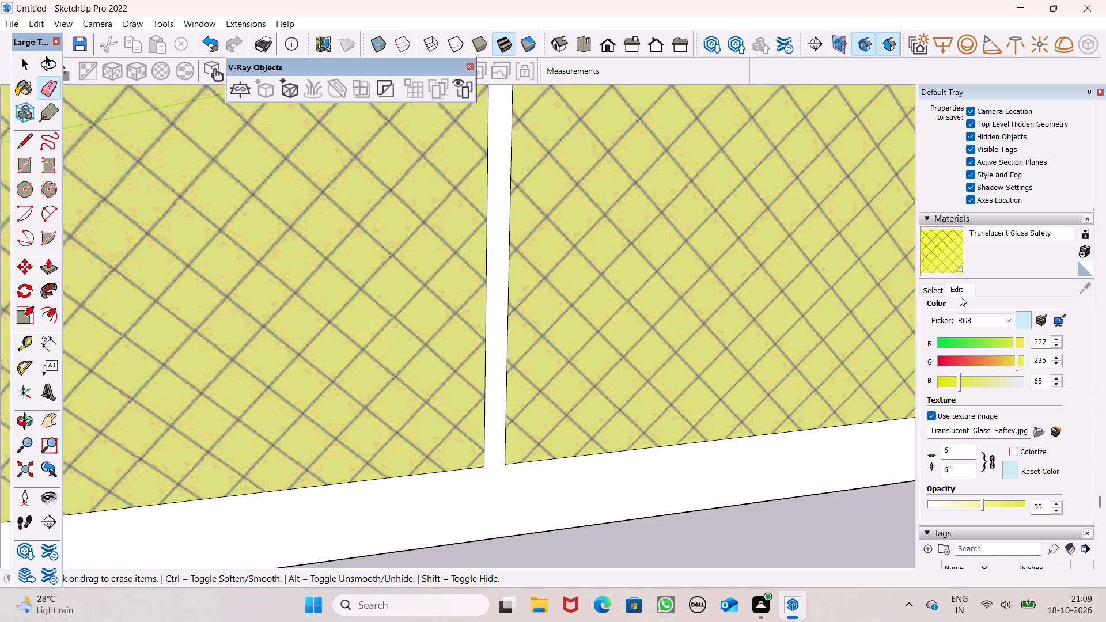
Set the Translucent Glass Safety material's texture width to 1', keeping its aspect ratio locked.
left_click(951, 290)
left_click(955, 291)
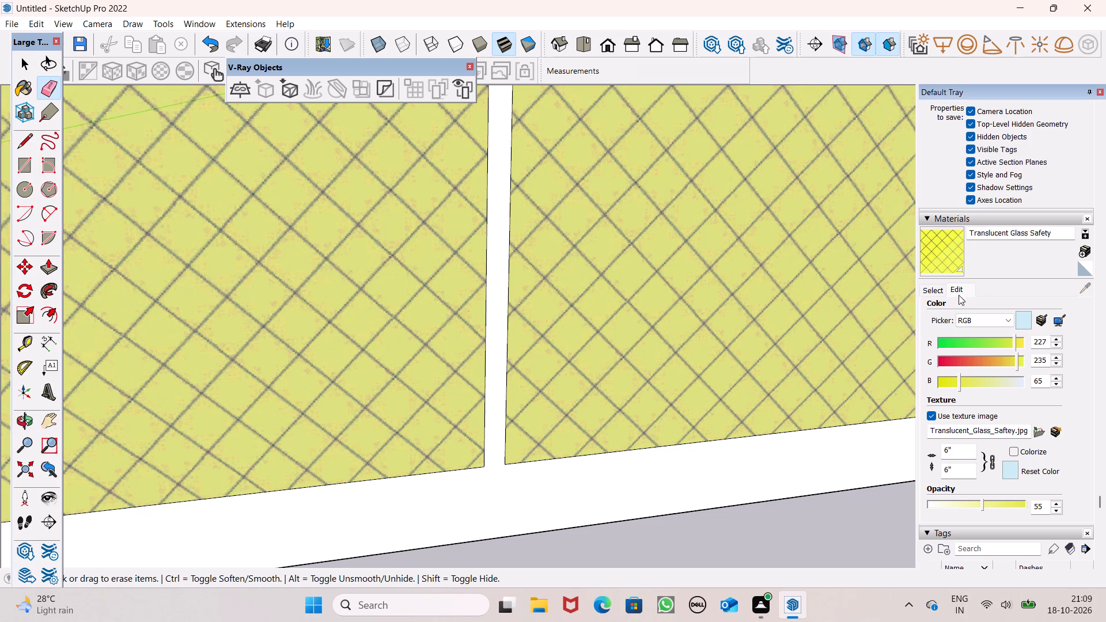
left_click(959, 290)
left_click(959, 286)
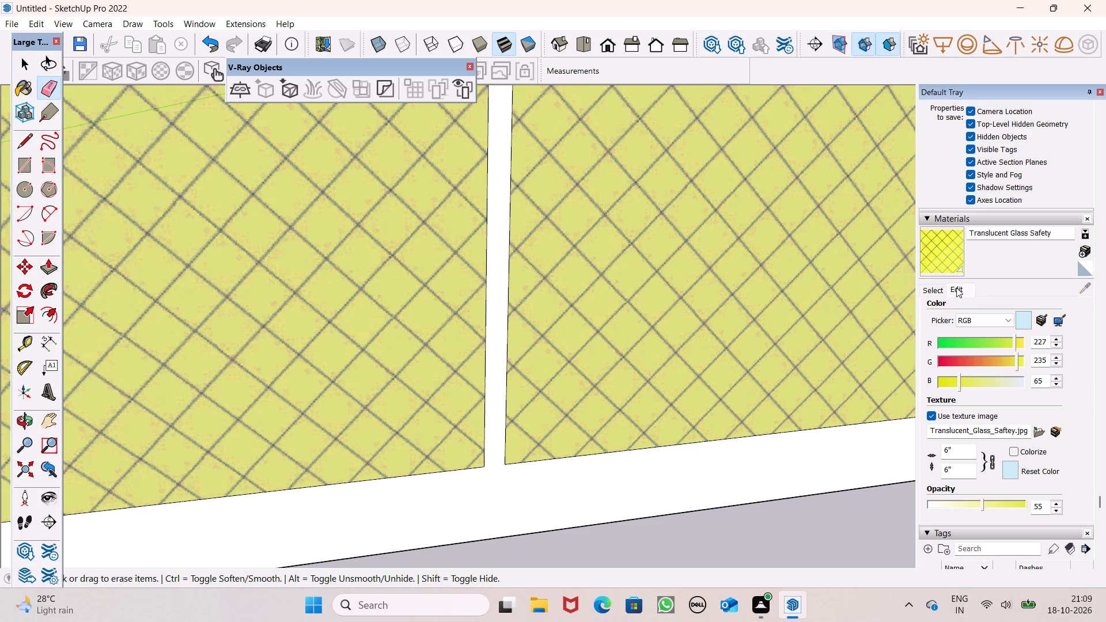
left_click(956, 287)
left_click(962, 454)
key("BackSpace")
key("BackSpace")
type("1'")
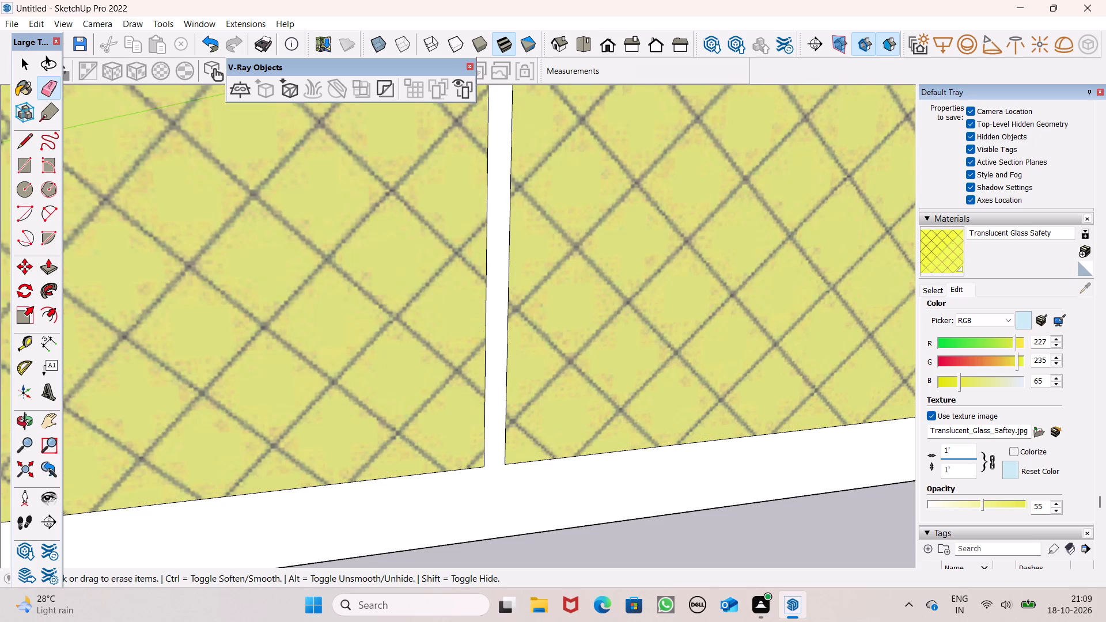
key("space")
scroll(609, 271, "down", 6)
scroll(482, 441, "down", 14)
scroll(724, 547, "down", 1)
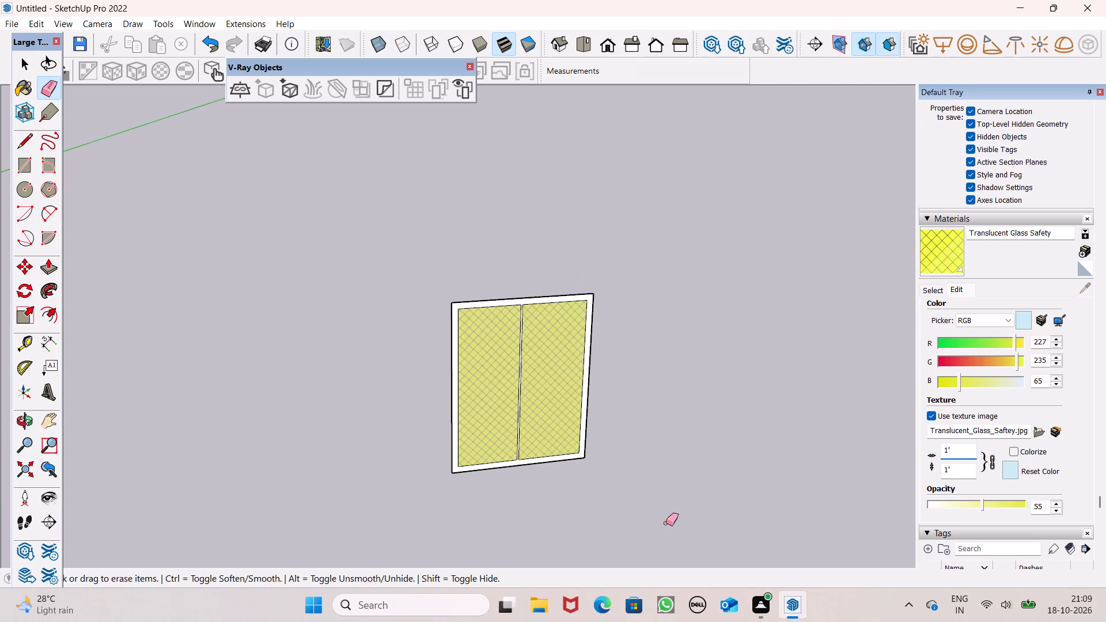
middle_click_drag(653, 525, 569, 504)
scroll(569, 504, "up", 1)
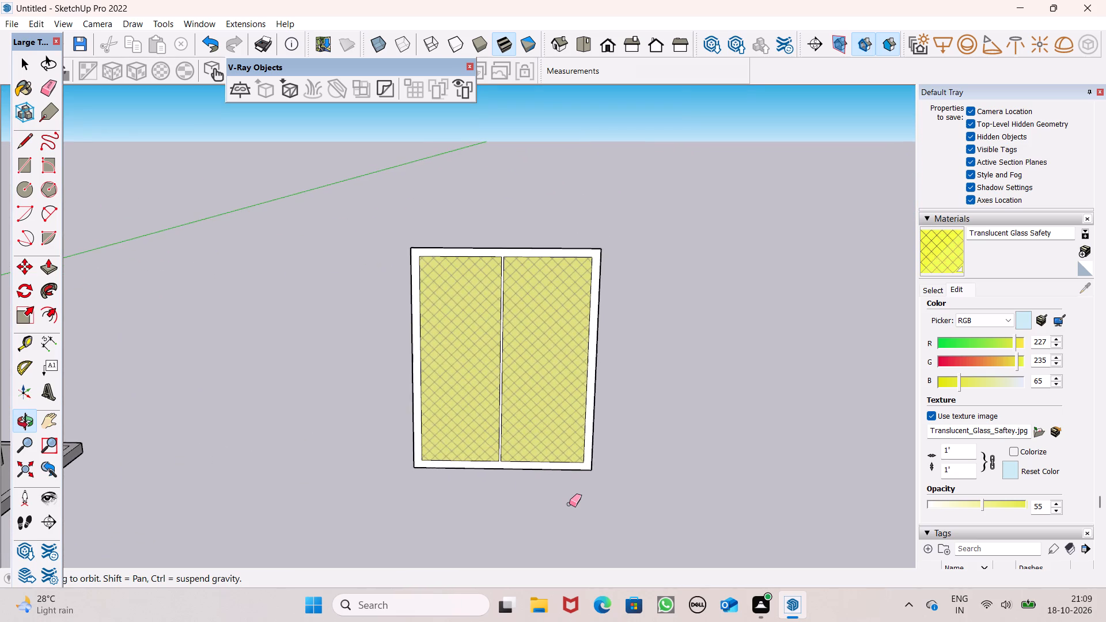
scroll(569, 504, "up", 5)
scroll(569, 504, "down", 4)
key("space")
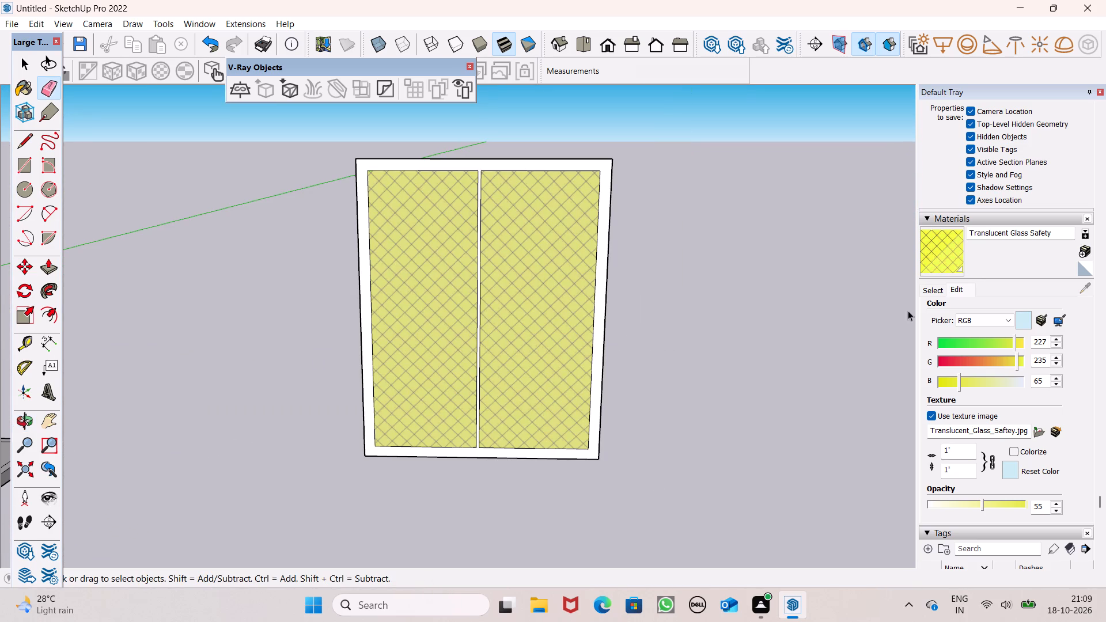
left_click(932, 289)
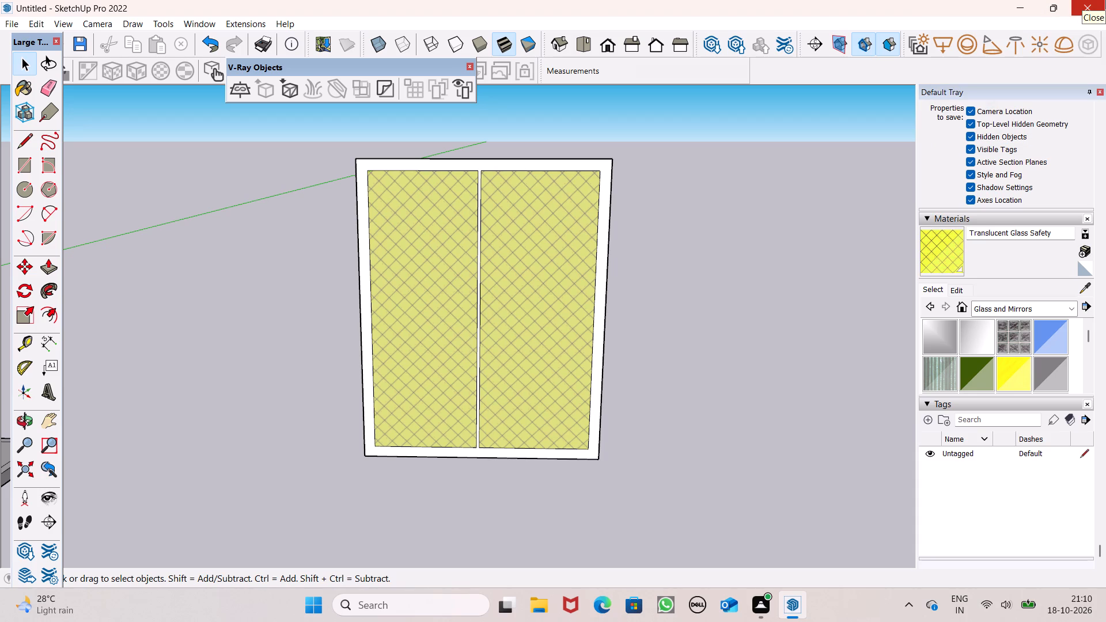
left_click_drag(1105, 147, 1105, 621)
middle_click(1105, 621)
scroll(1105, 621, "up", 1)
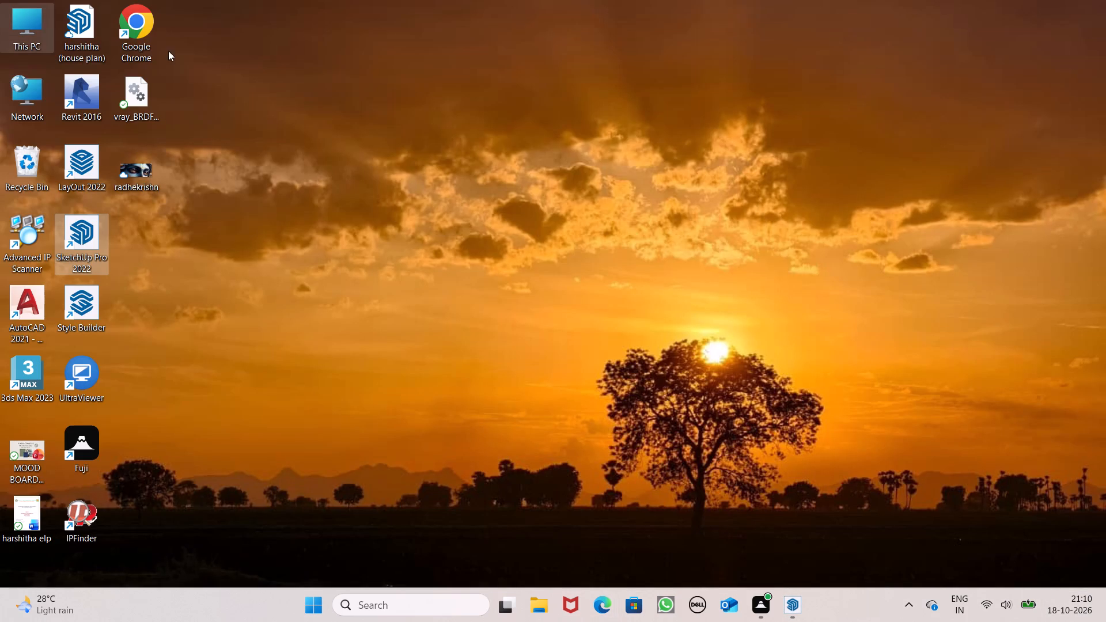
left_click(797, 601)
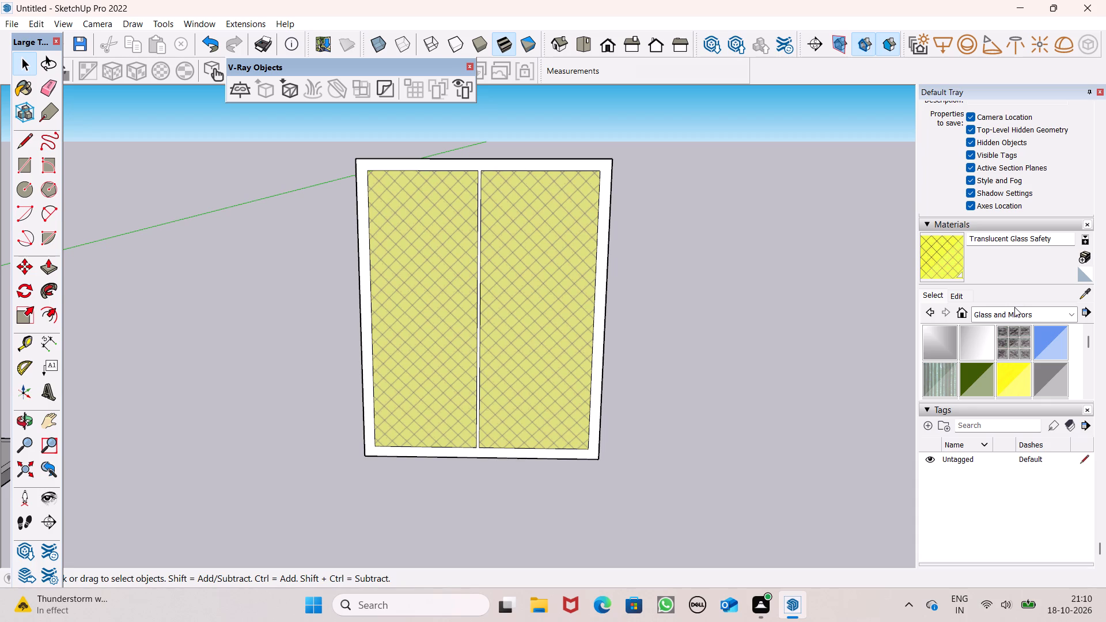
Paint the front face of the window frame and mullion with dark red Color A08 from the Colors collection.
left_click(1014, 307)
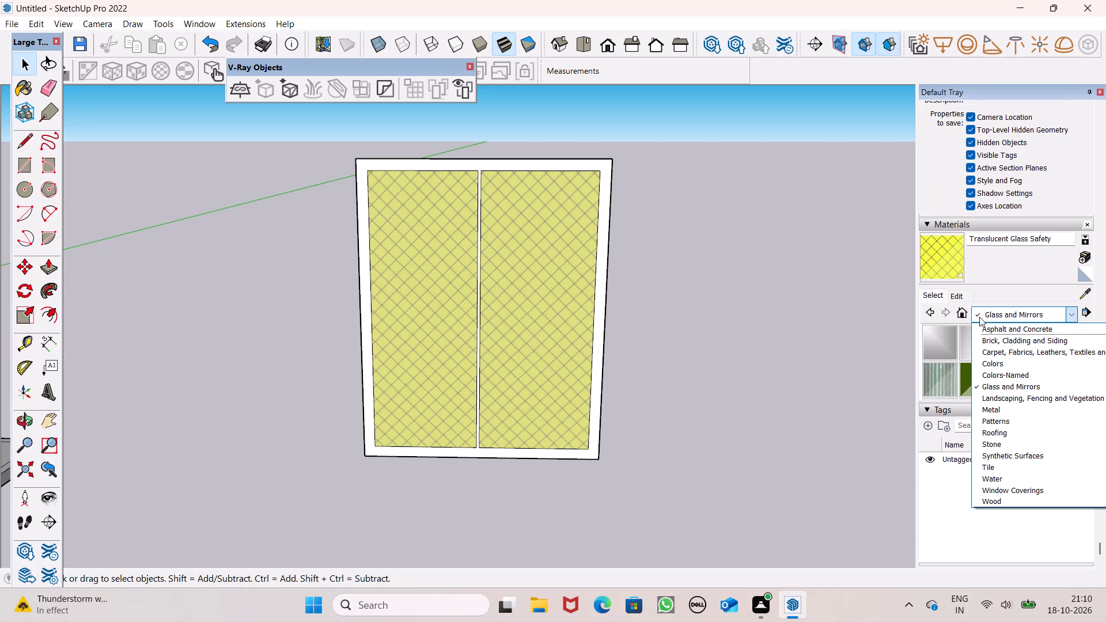
left_click(978, 365)
left_click(1058, 380)
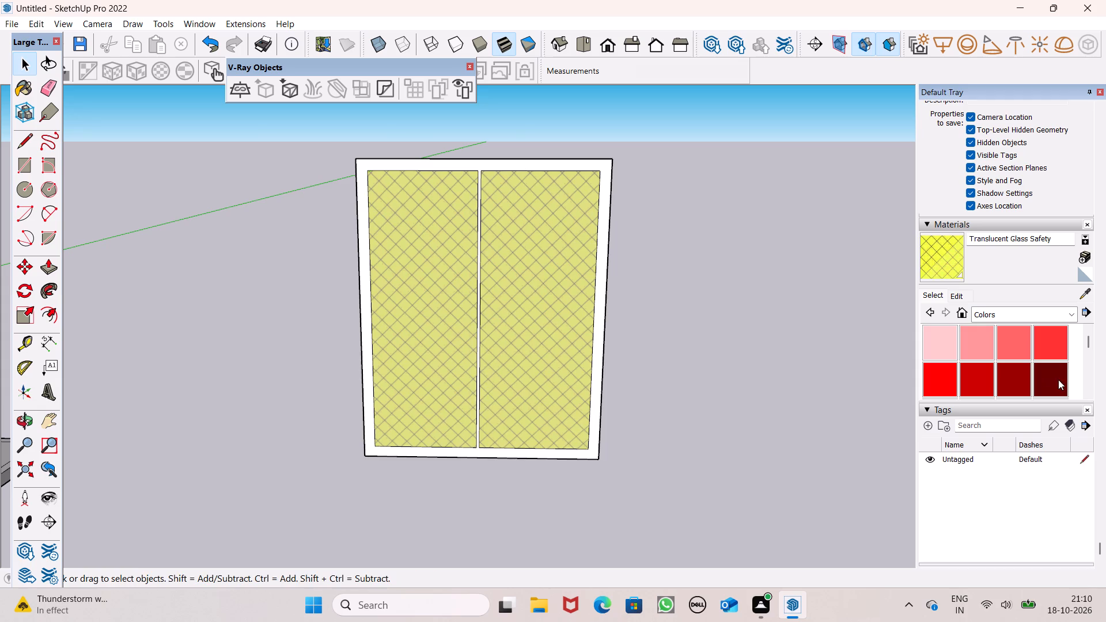
scroll(749, 473, "up", 7)
scroll(626, 408, "down", 4)
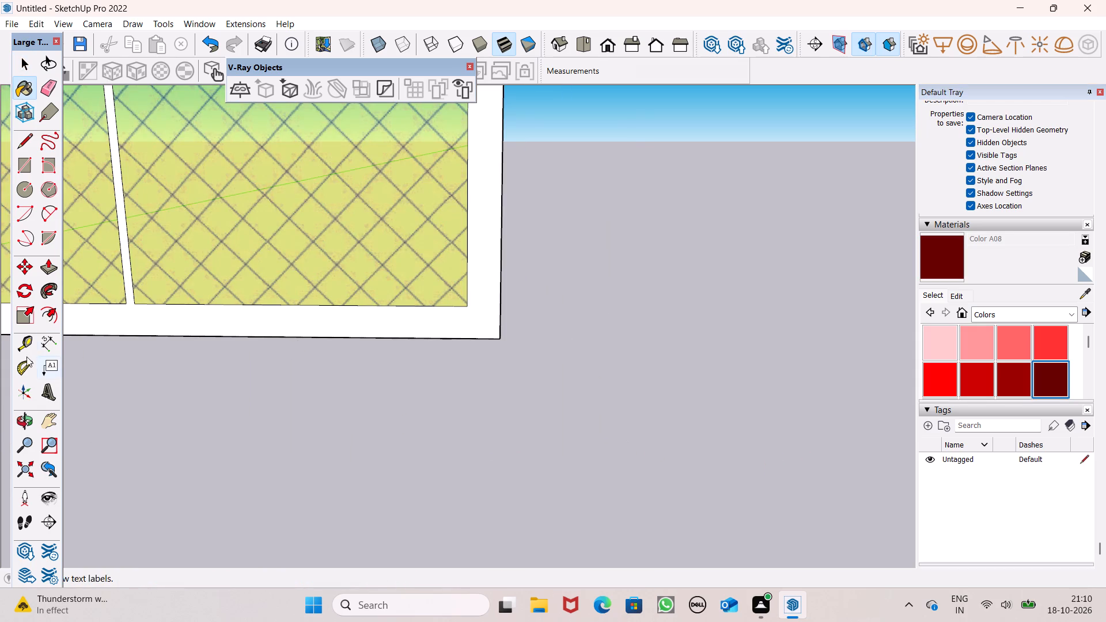
scroll(214, 306, "up", 5)
scroll(255, 348, "down", 6)
scroll(264, 327, "up", 15)
left_click(286, 353)
Paint the back face of the window frame and mullion with the same dark red Color A08.
scroll(418, 365, "down", 5)
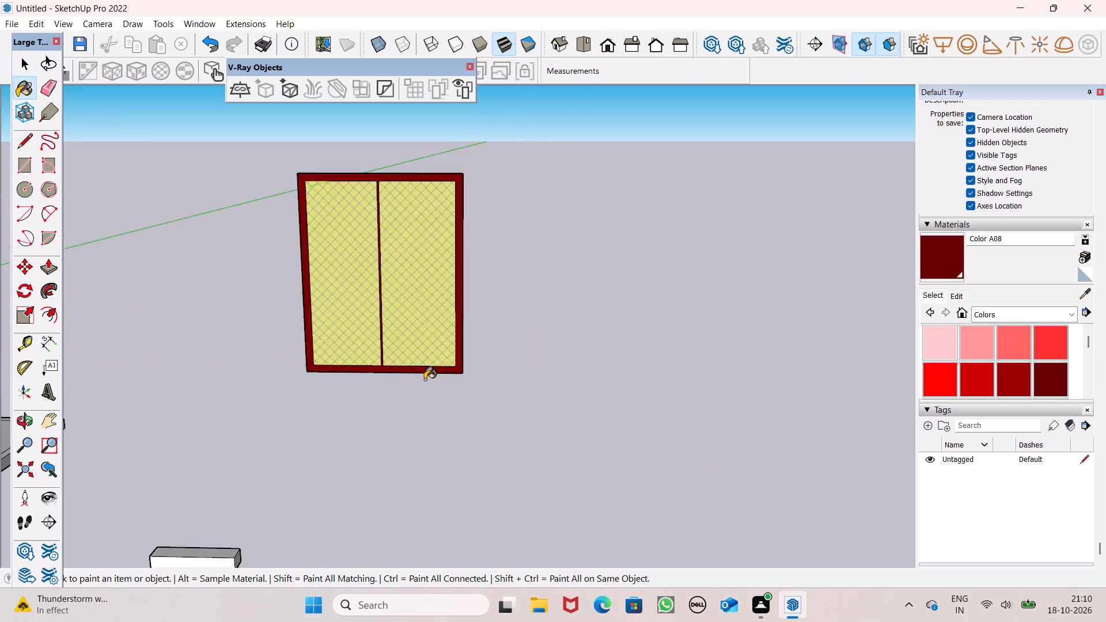
scroll(425, 380, "down", 1)
scroll(512, 357, "down", 4)
middle_click_drag(527, 377, 0, 428)
scroll(524, 382, "up", 1)
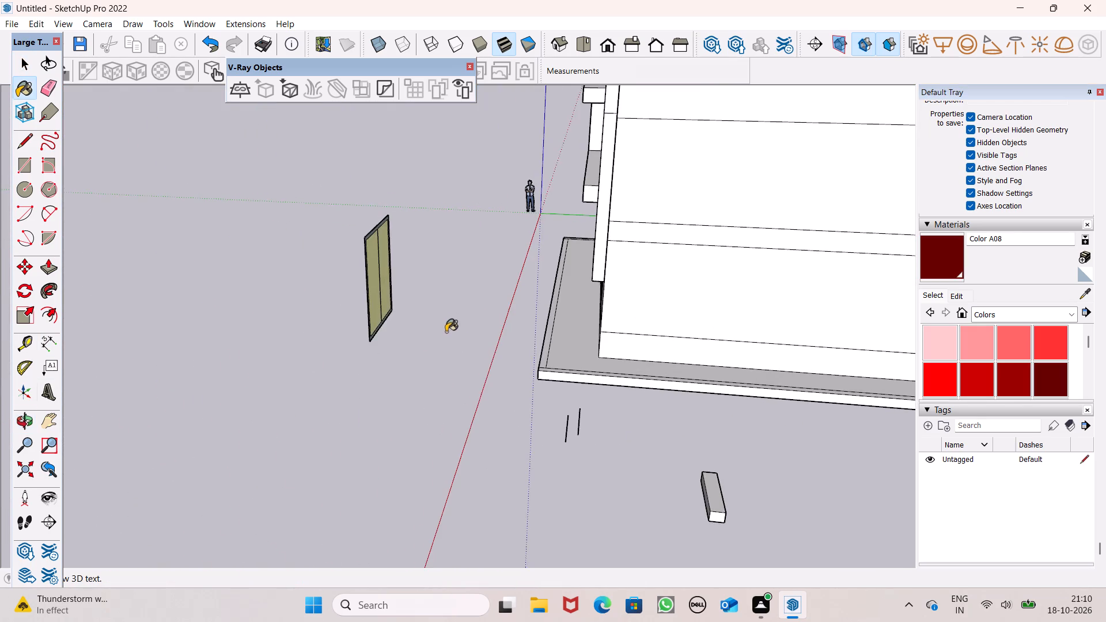
middle_click_drag(442, 335, 324, 336)
scroll(362, 345, "up", 1)
scroll(481, 241, "down", 4)
scroll(230, 259, "up", 6)
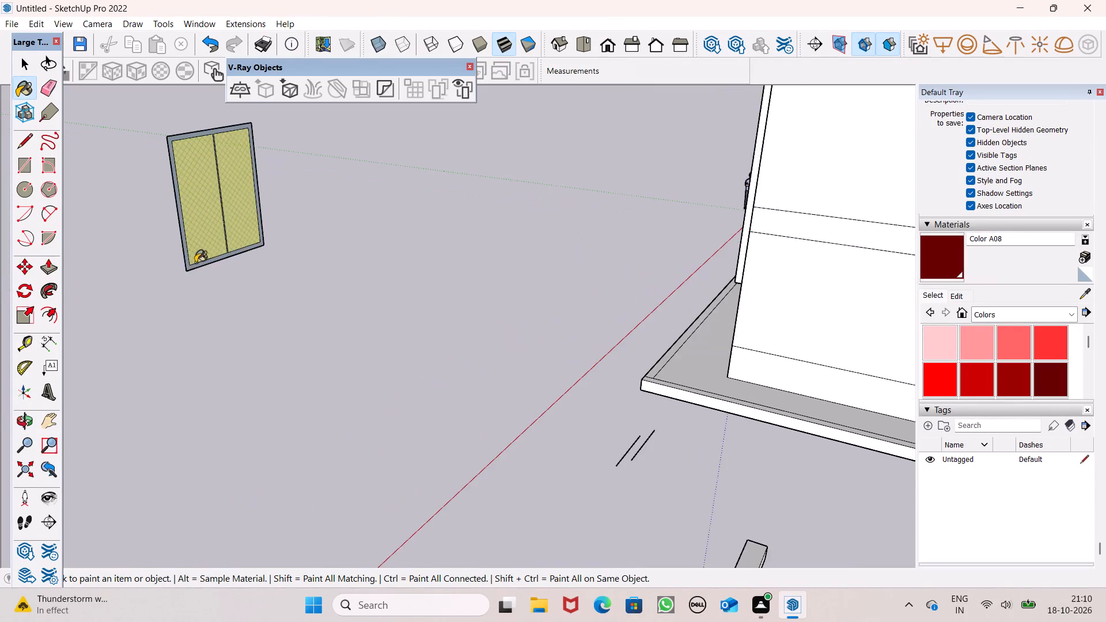
scroll(196, 262, "up", 9)
scroll(289, 249, "up", 7)
scroll(286, 267, "down", 5)
scroll(320, 292, "up", 2)
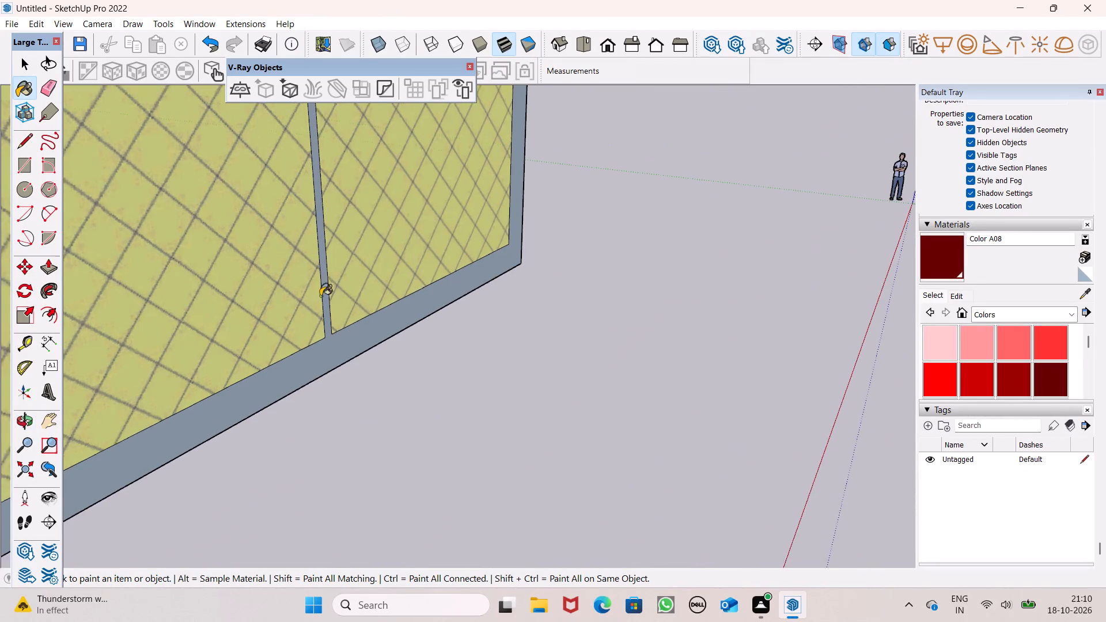
scroll(320, 296, "up", 6)
left_click(333, 371)
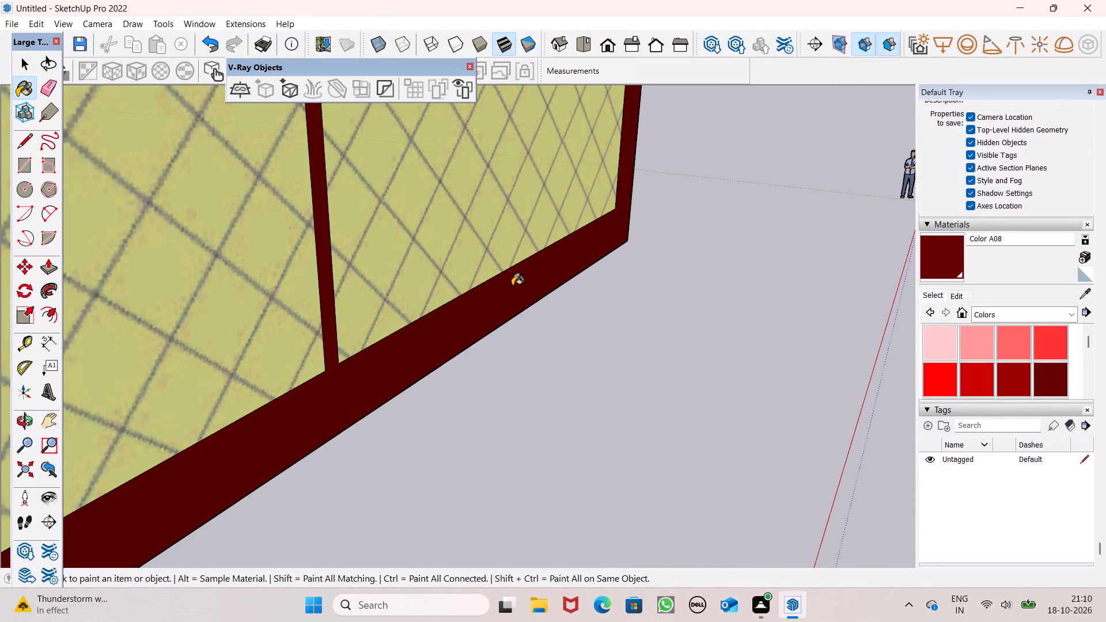
Select all connected faces and edges of the dark red two-pane window beside the house and make them a group.
key("space")
scroll(532, 290, "down", 7)
middle_click_drag(436, 367, 753, 415)
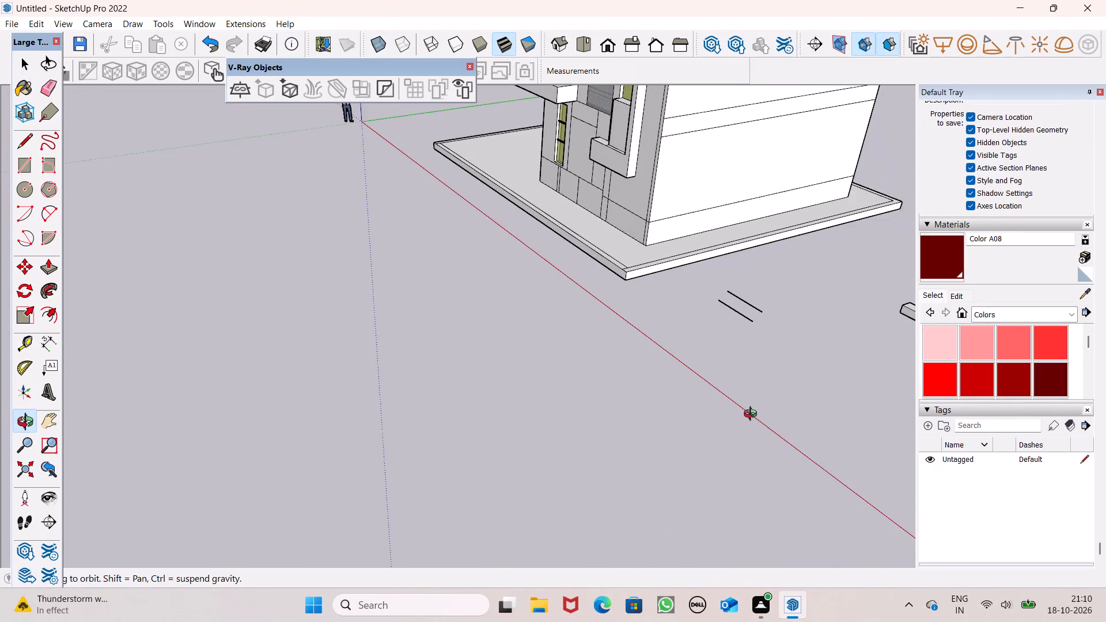
middle_click_drag(753, 415, 751, 398)
scroll(380, 329, "down", 4)
middle_click_drag(368, 347, 519, 371)
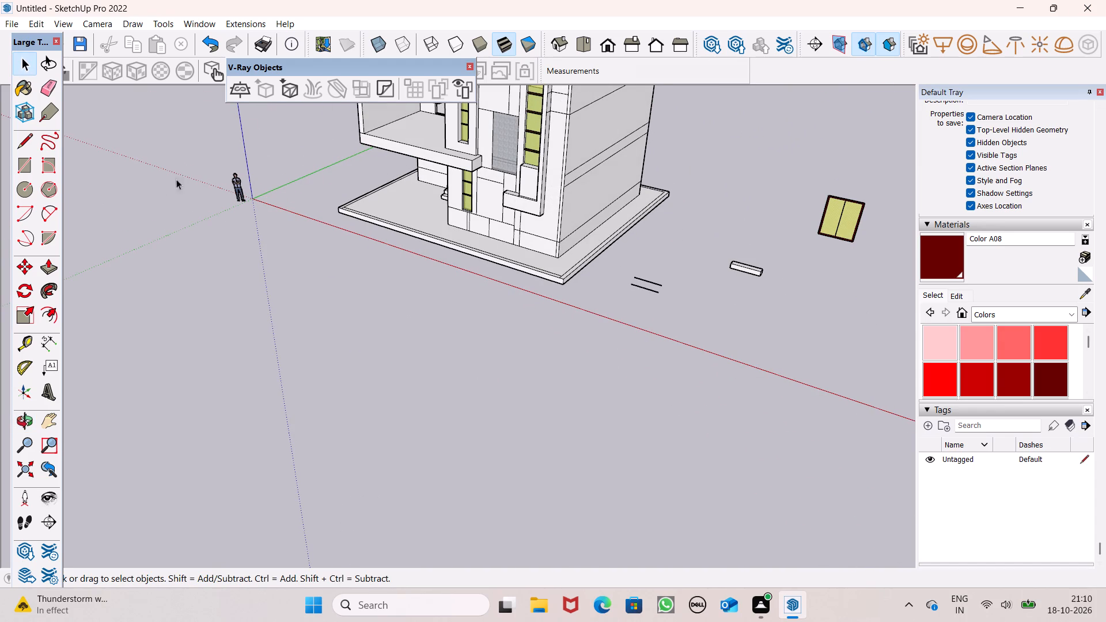
scroll(300, 327, "down", 3)
middle_click_drag(435, 350, 478, 352)
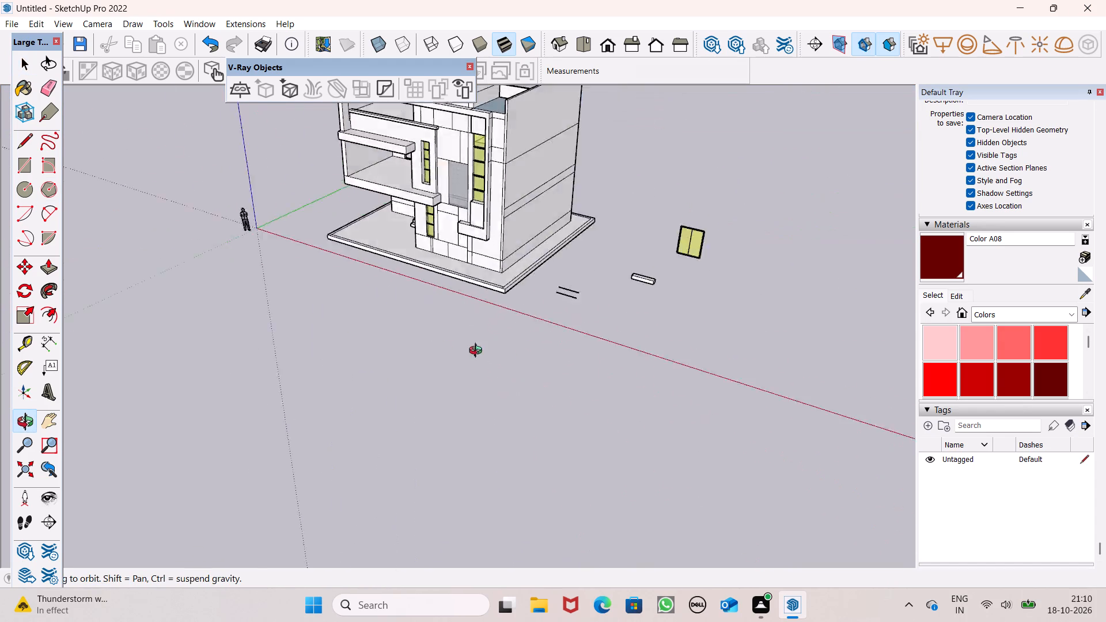
middle_click_drag(478, 352, 619, 281)
scroll(699, 136, "up", 7)
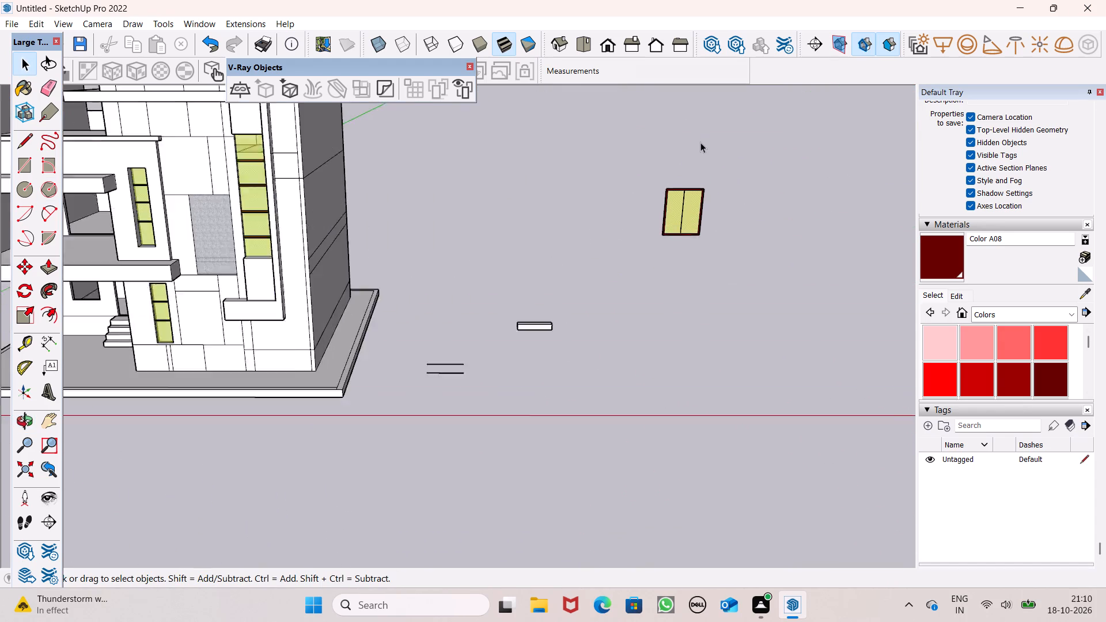
scroll(700, 142, "up", 1)
scroll(745, 194, "up", 6)
scroll(629, 259, "up", 5)
triple_click(634, 249)
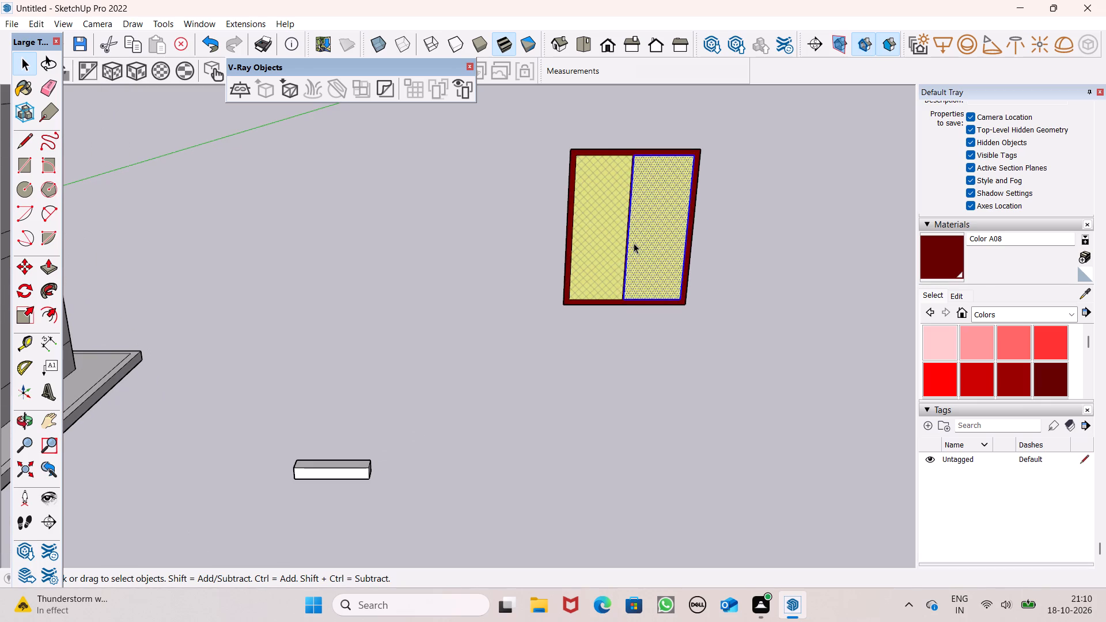
double_click(634, 243)
left_click_drag(634, 243, 634, 238)
double_click(634, 238)
triple_click(634, 238)
left_click(634, 238)
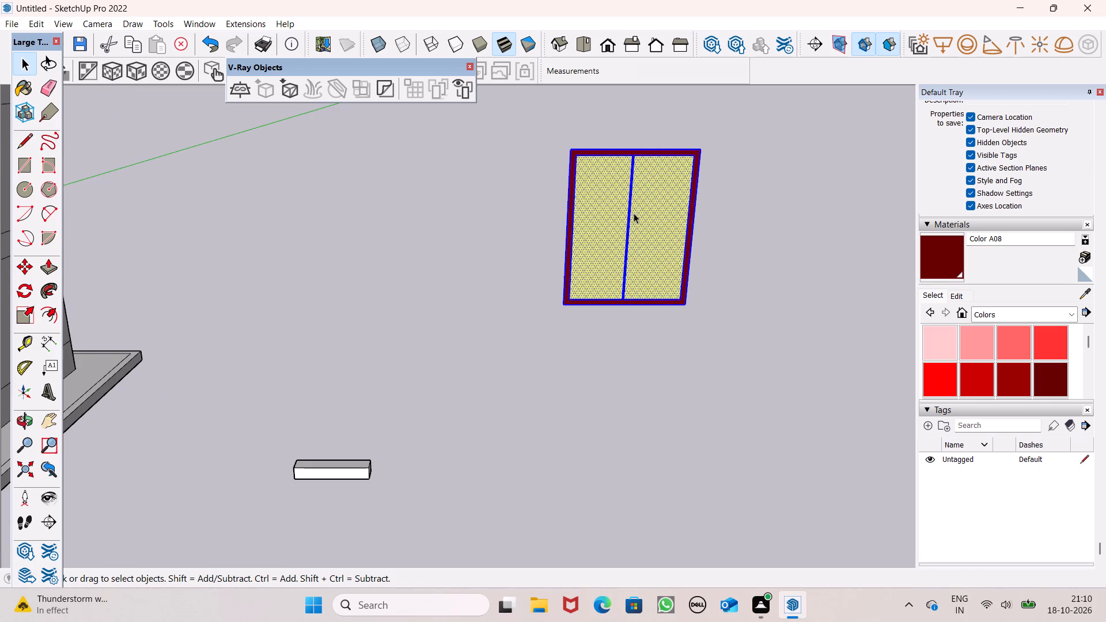
right_click(634, 213)
left_click(681, 337)
Move the window group from beside the house to the front of the facade, near the entrance.
scroll(728, 306, "down", 6)
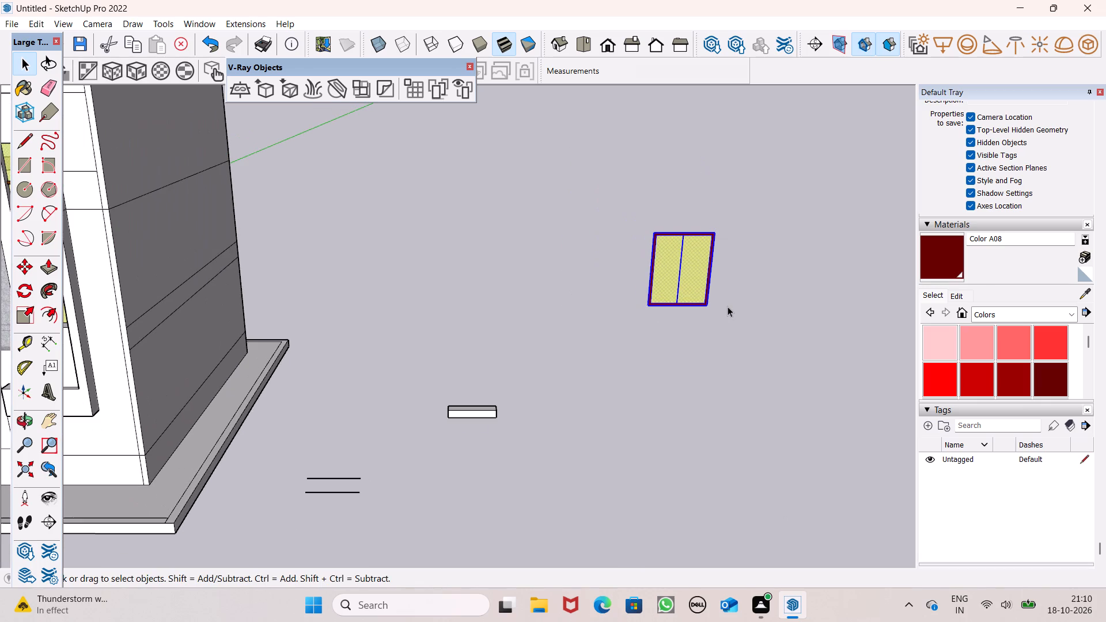
key("m")
key("Return")
scroll(728, 305, "down", 1)
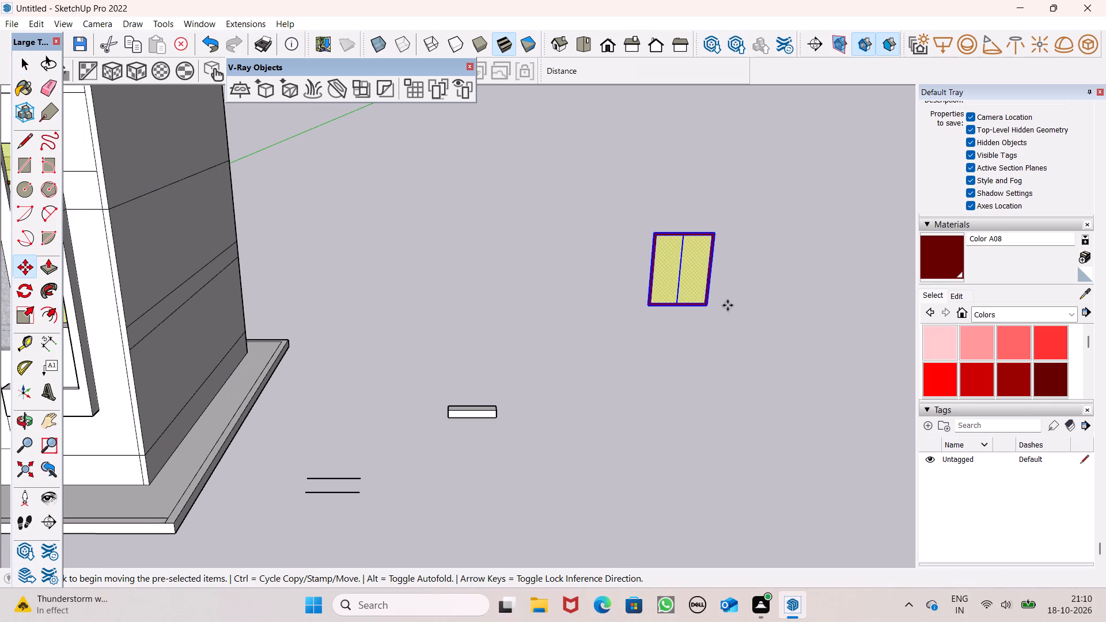
scroll(728, 305, "down", 2)
left_click_drag(714, 305, 658, 347)
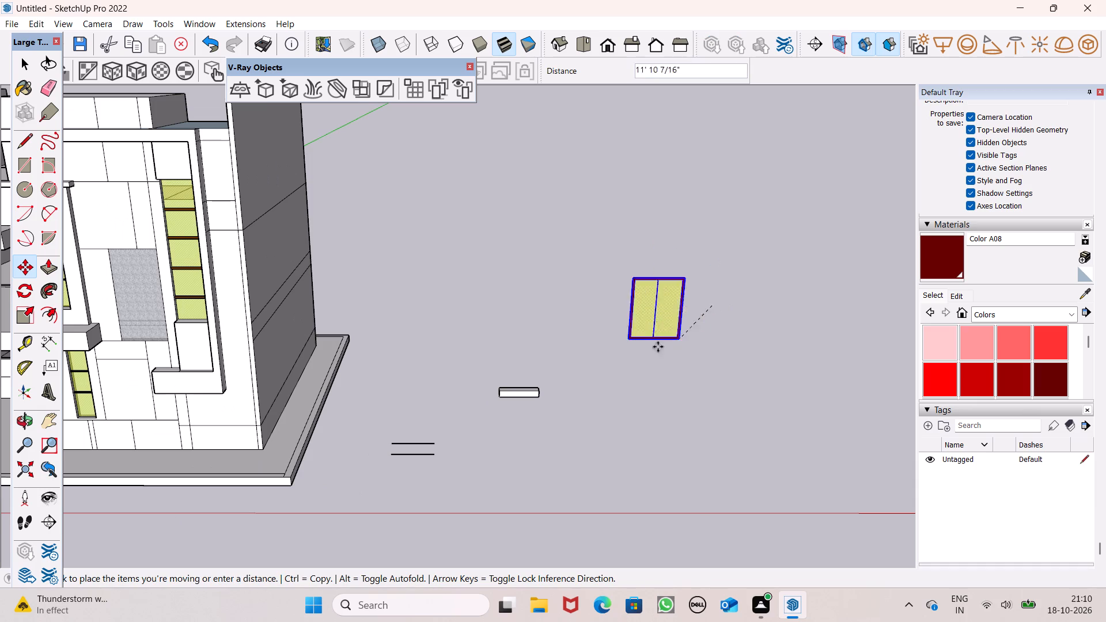
left_click_drag(658, 347, 107, 375)
left_click(104, 374)
left_click_drag(79, 359, 73, 355)
left_click(73, 355)
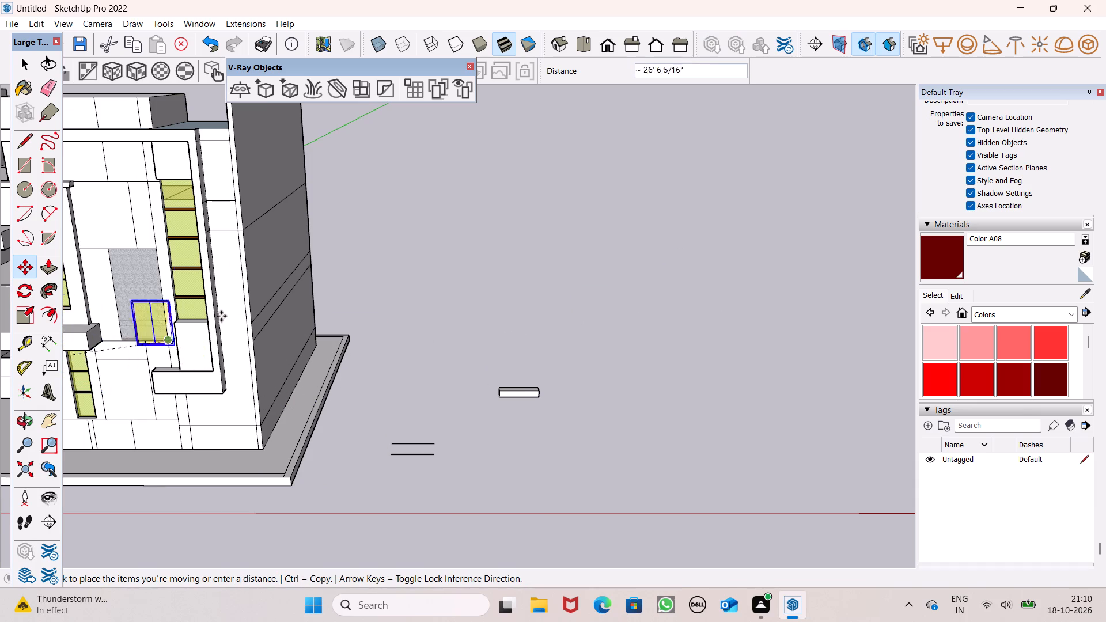
scroll(320, 295, "down", 8)
scroll(126, 312, "up", 5)
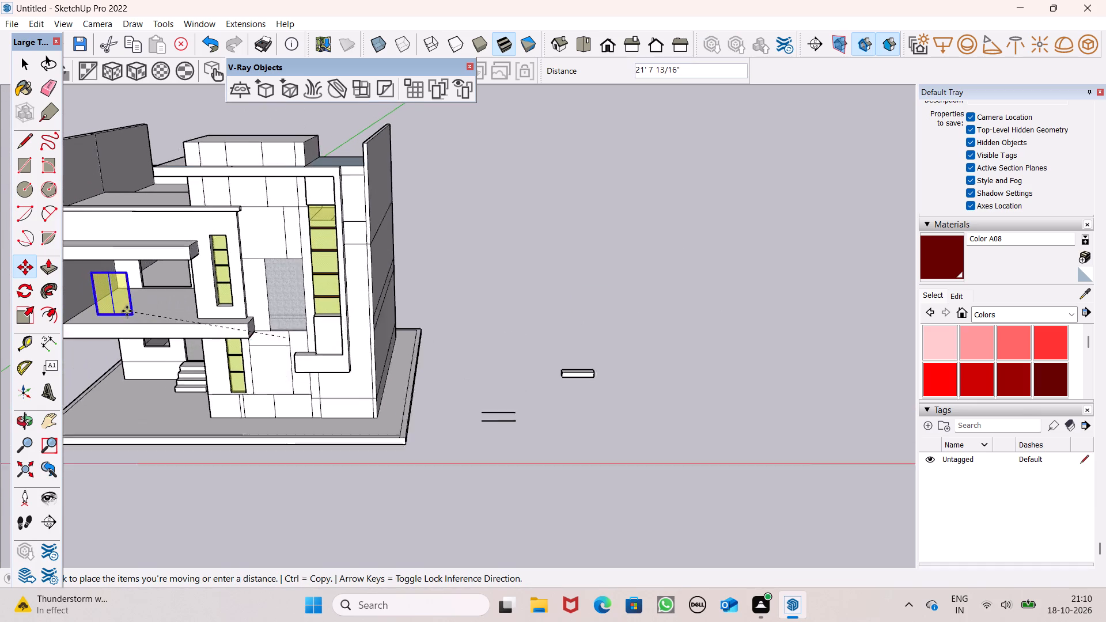
scroll(127, 311, "up", 2)
middle_click_drag(147, 414, 157, 328)
scroll(157, 328, "up", 1)
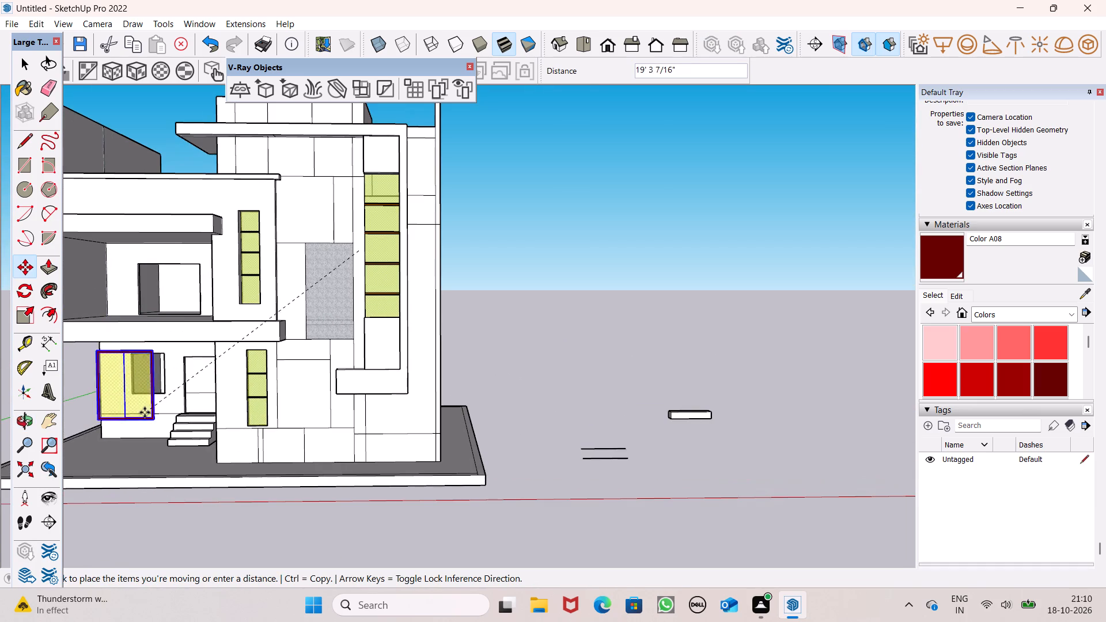
scroll(145, 407, "up", 17)
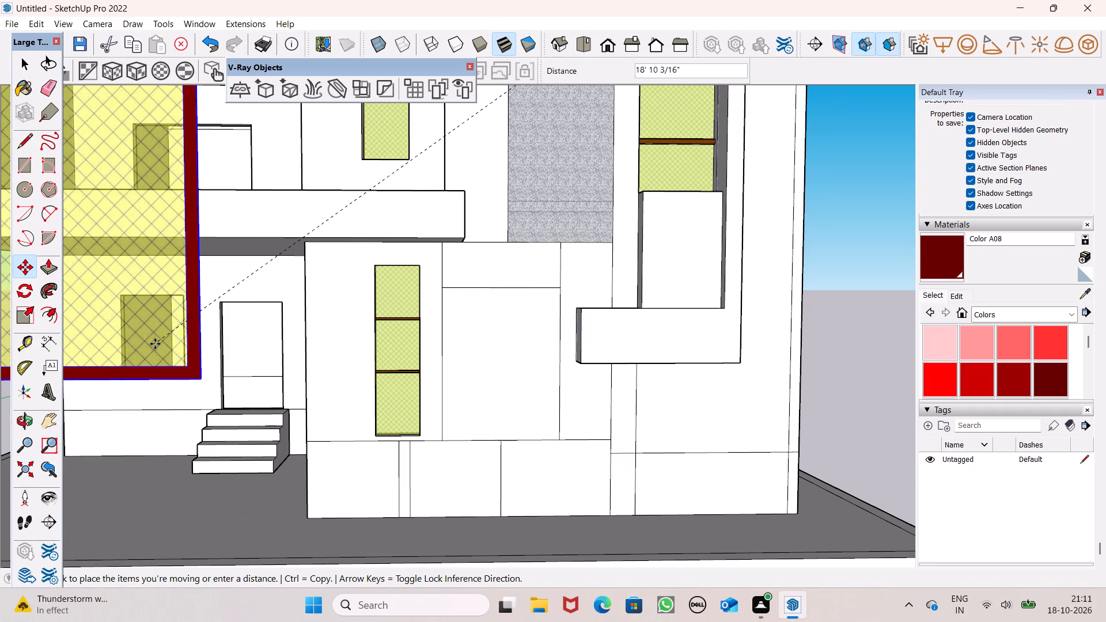
left_click(155, 344)
Move the window group against the ground-floor wall, over the window opening beside the entrance door.
scroll(327, 344, "down", 7)
middle_click_drag(344, 383, 404, 428)
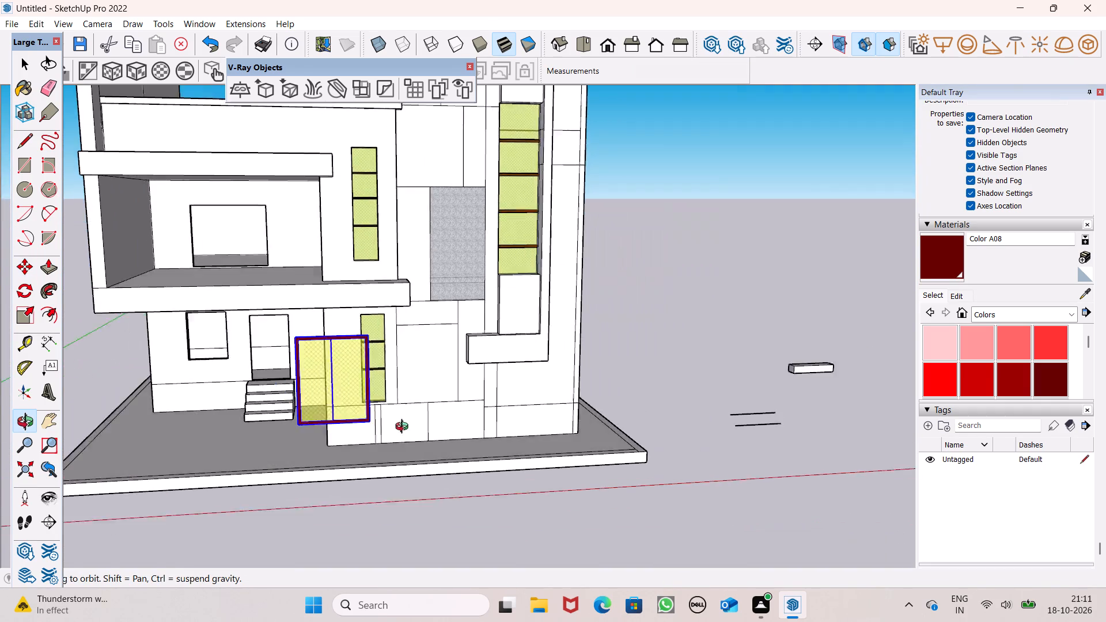
middle_click_drag(404, 428, 450, 415)
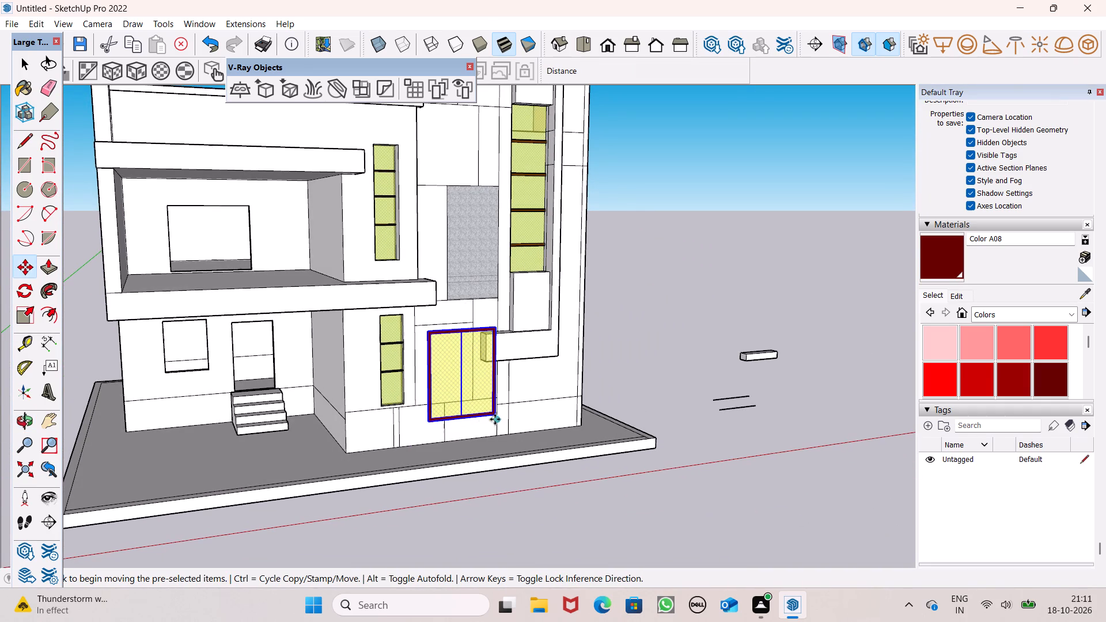
left_click_drag(498, 415, 496, 420)
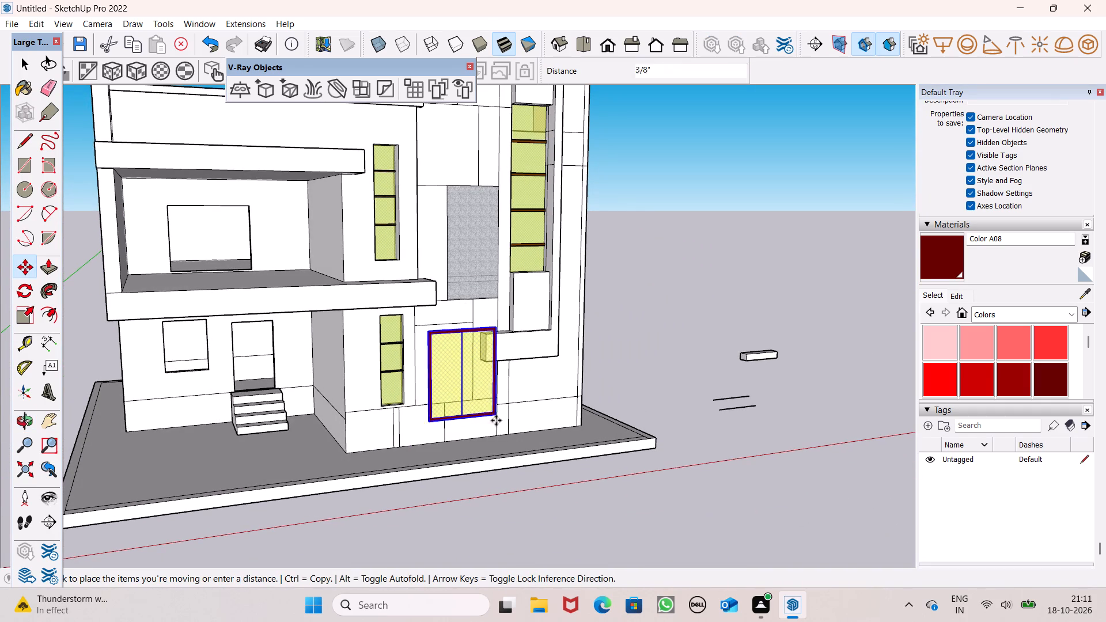
left_click_drag(496, 420, 334, 404)
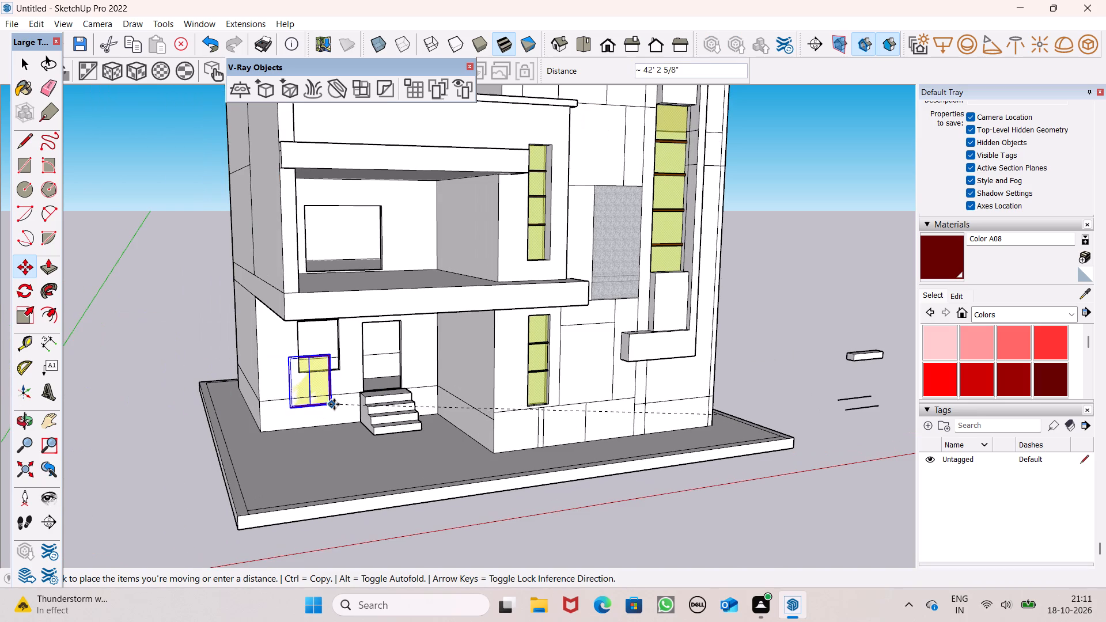
left_click_drag(334, 404, 344, 371)
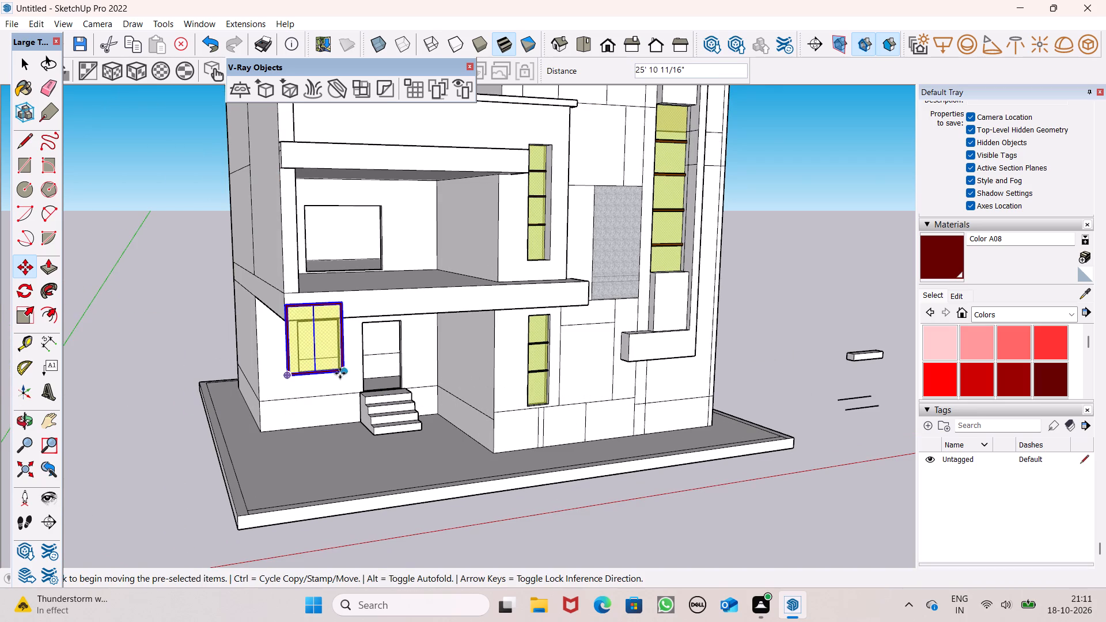
Align the window group's lower corner with the ground-floor opening beside the door so the window fits into it.
scroll(359, 392, "up", 1)
middle_click_drag(358, 391, 246, 378)
left_click_drag(257, 345, 282, 369)
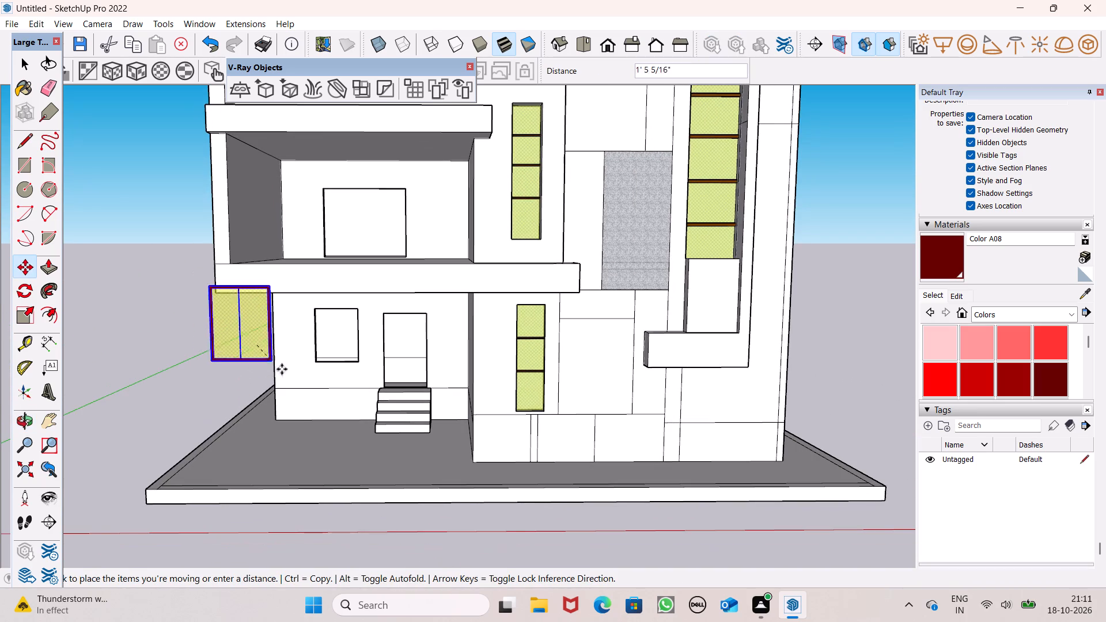
left_click_drag(282, 369, 355, 355)
scroll(346, 328, "up", 9)
scroll(377, 415, "up", 4)
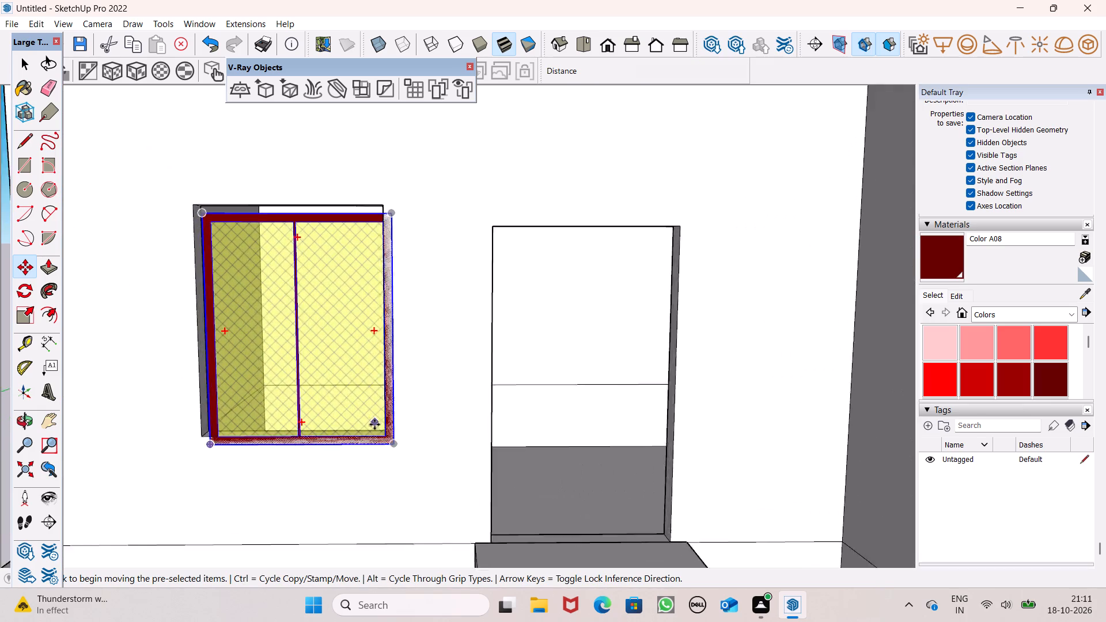
scroll(374, 424, "up", 8)
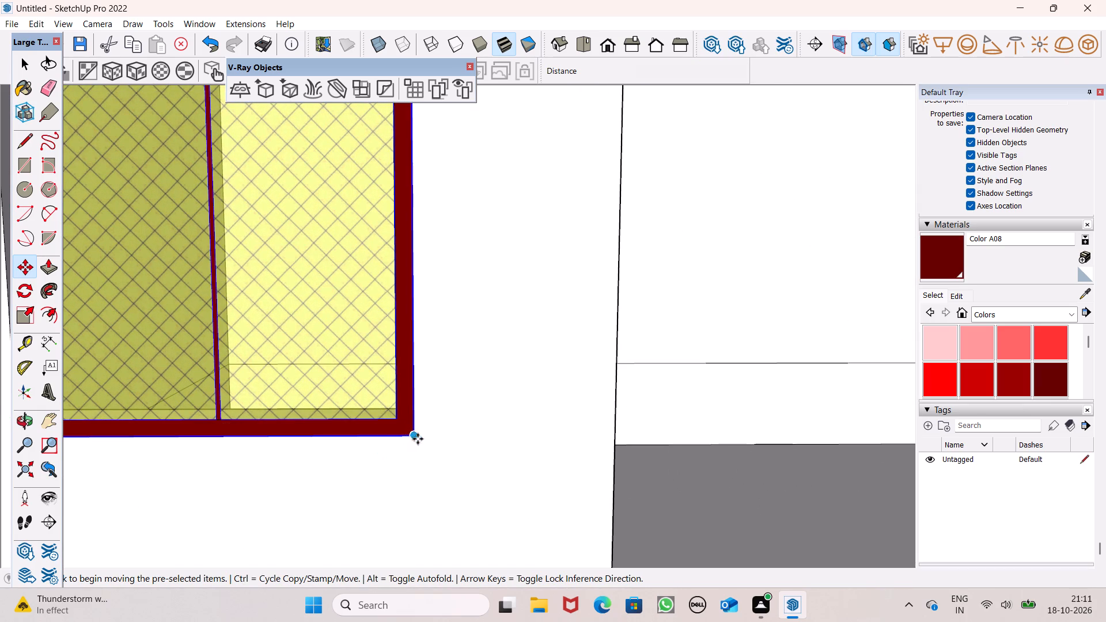
left_click_drag(418, 439, 396, 415)
scroll(435, 500, "down", 6)
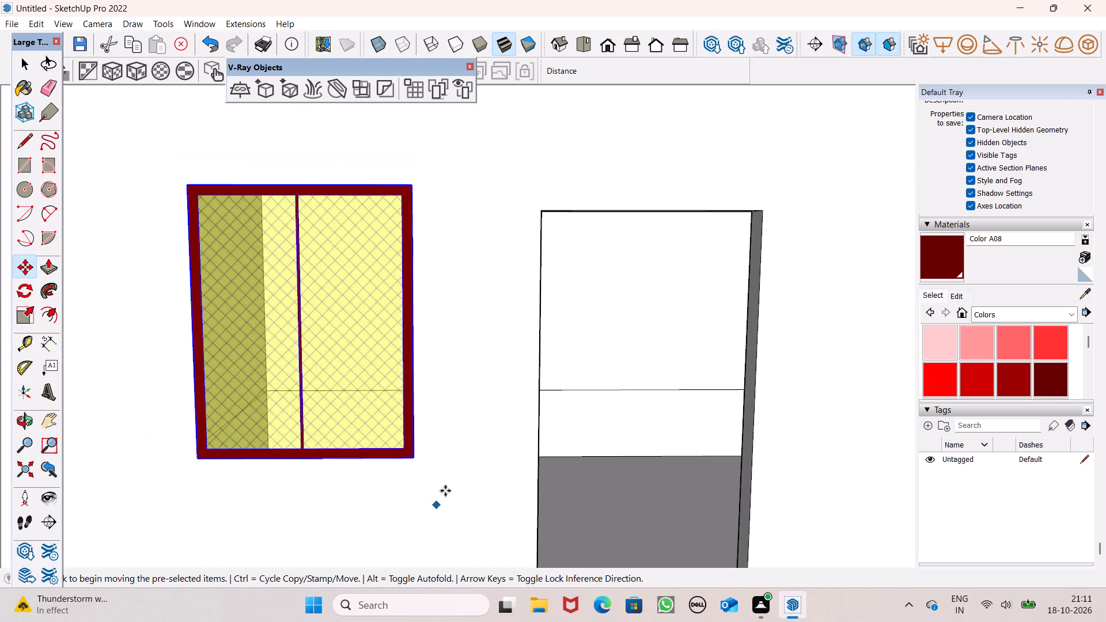
scroll(474, 452, "down", 5)
left_click(573, 430)
key("space")
Copy the ground-floor window group straight up to the large upper-floor opening behind the balcony.
scroll(567, 440, "down", 5)
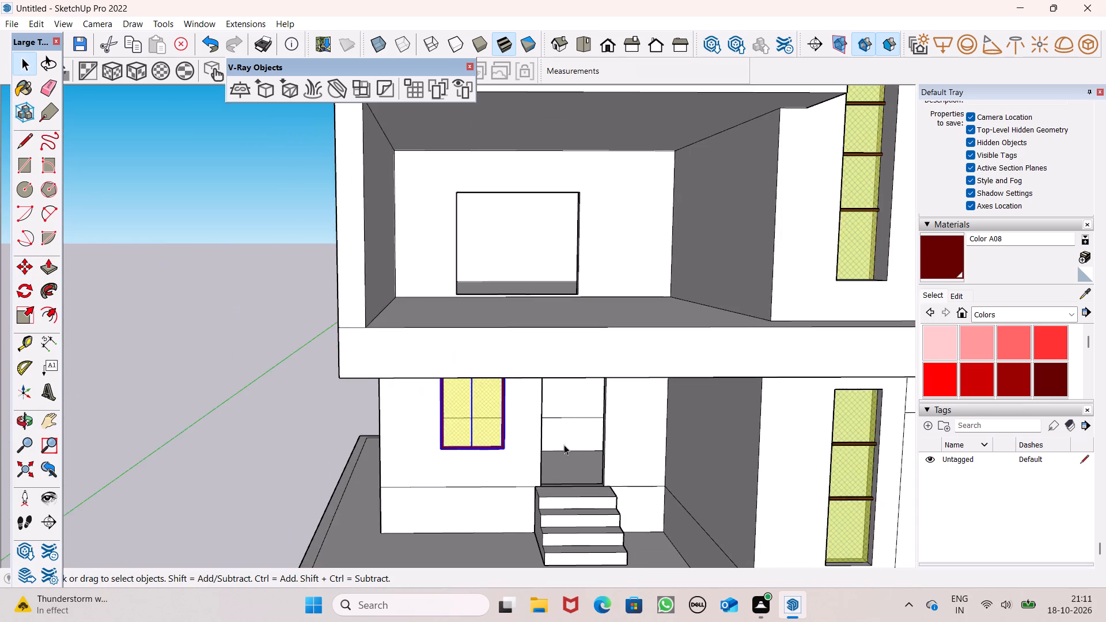
scroll(556, 440, "down", 2)
middle_click_drag(554, 441, 517, 448)
left_click(312, 393)
scroll(521, 434, "up", 1)
middle_click_drag(513, 420, 513, 373)
left_click(514, 416)
scroll(514, 415, "down", 4)
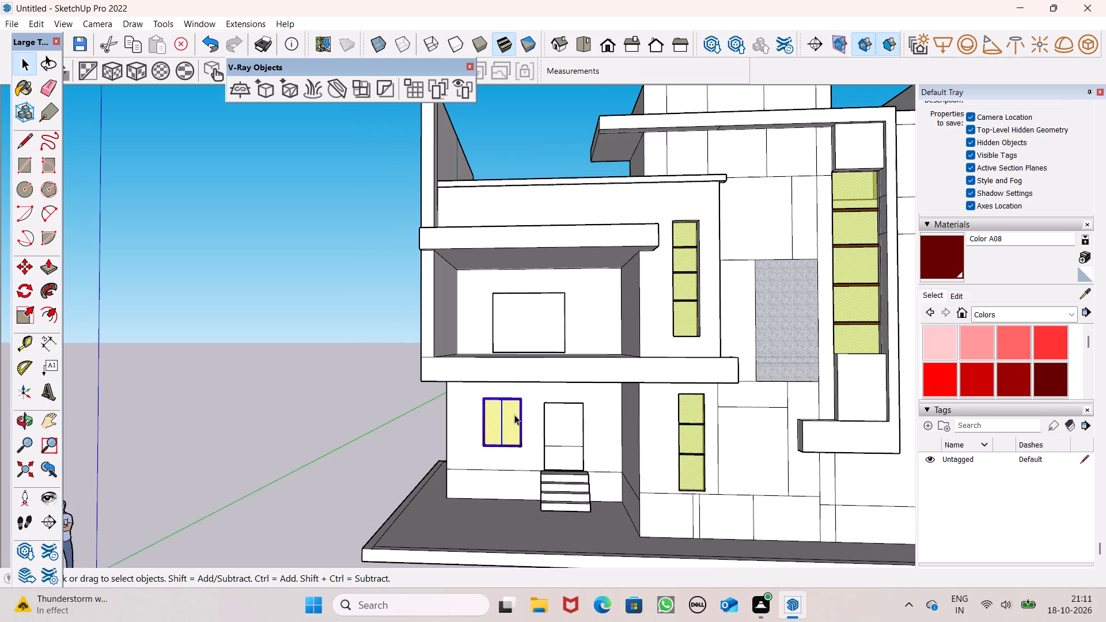
key("m")
key("Return")
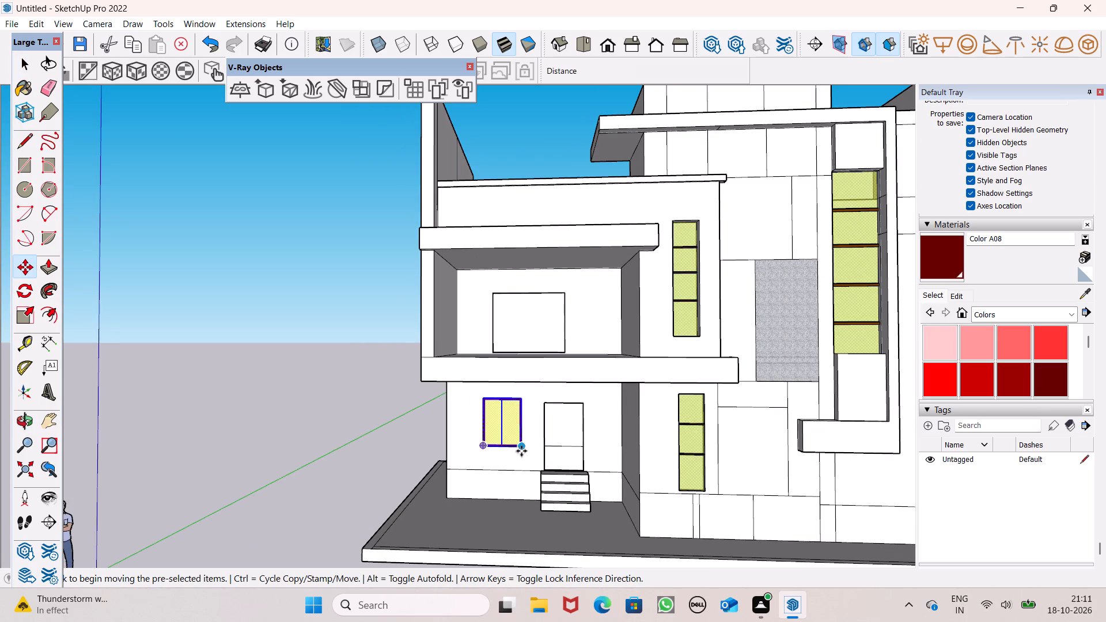
left_click_drag(518, 446, 529, 350)
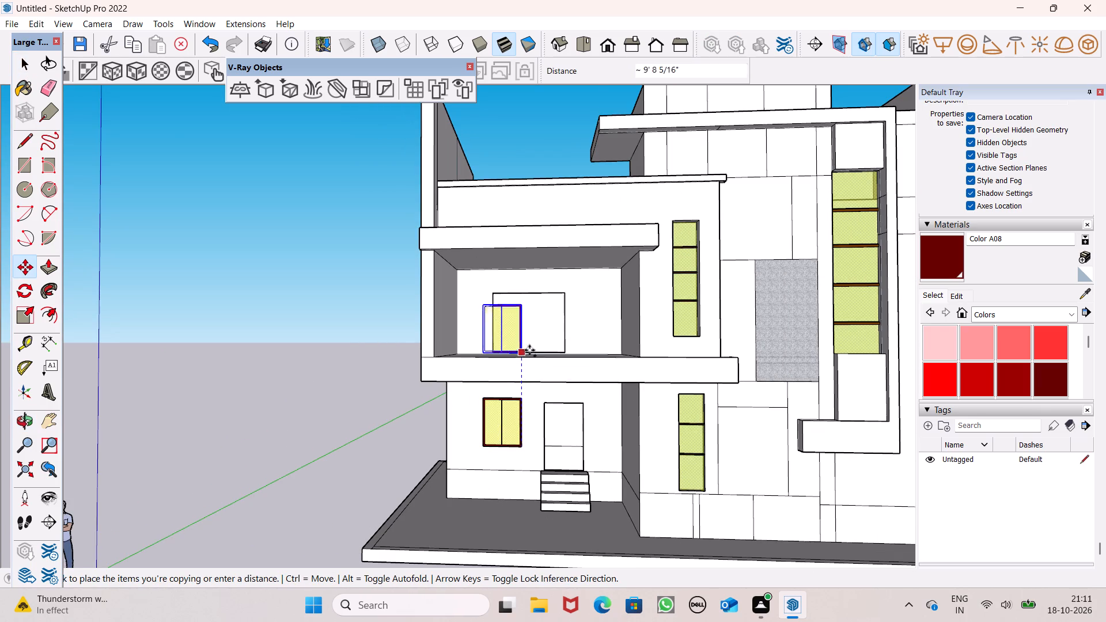
left_click_drag(529, 350, 533, 343)
Move the copied window so its lower right corner meets the lower right corner of the balcony opening.
middle_click_drag(533, 359, 514, 428)
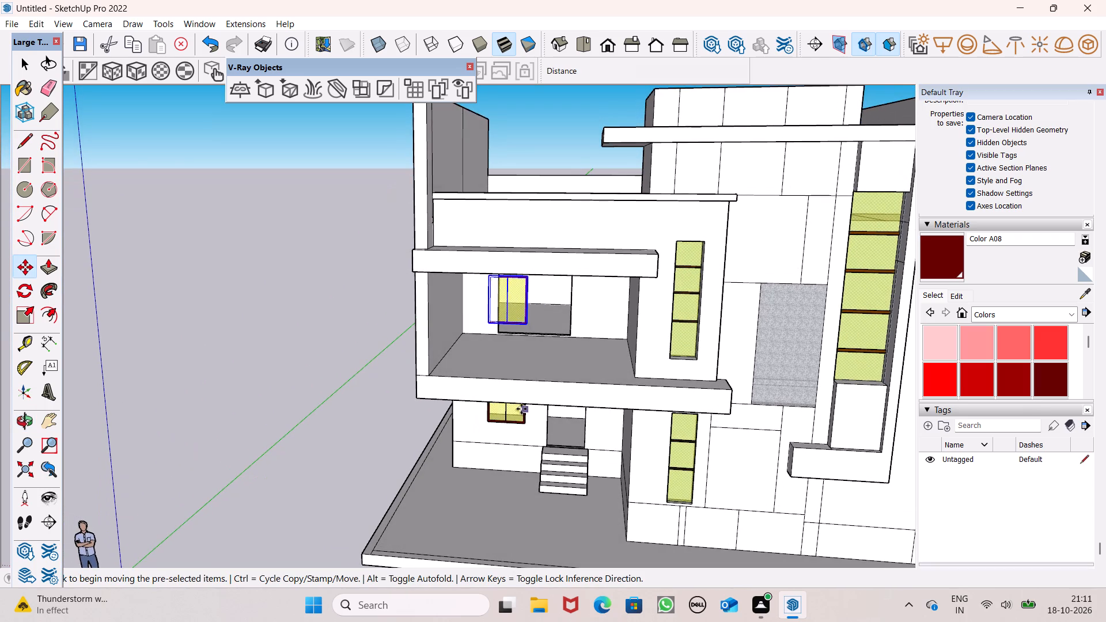
scroll(513, 388, "up", 7)
scroll(613, 188, "up", 6)
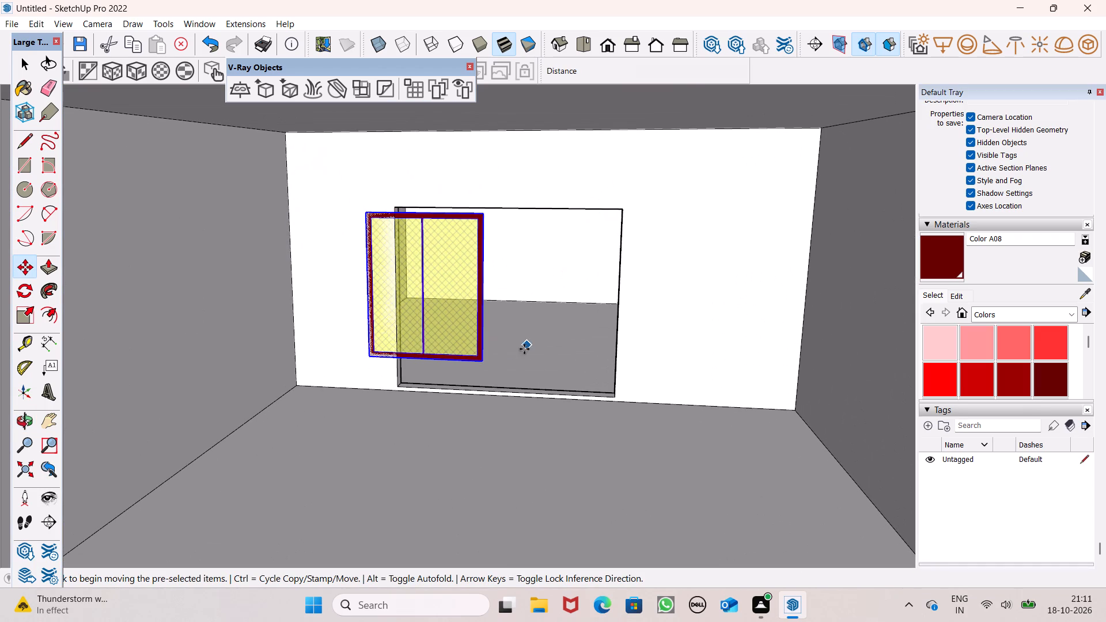
left_click_drag(483, 362, 571, 412)
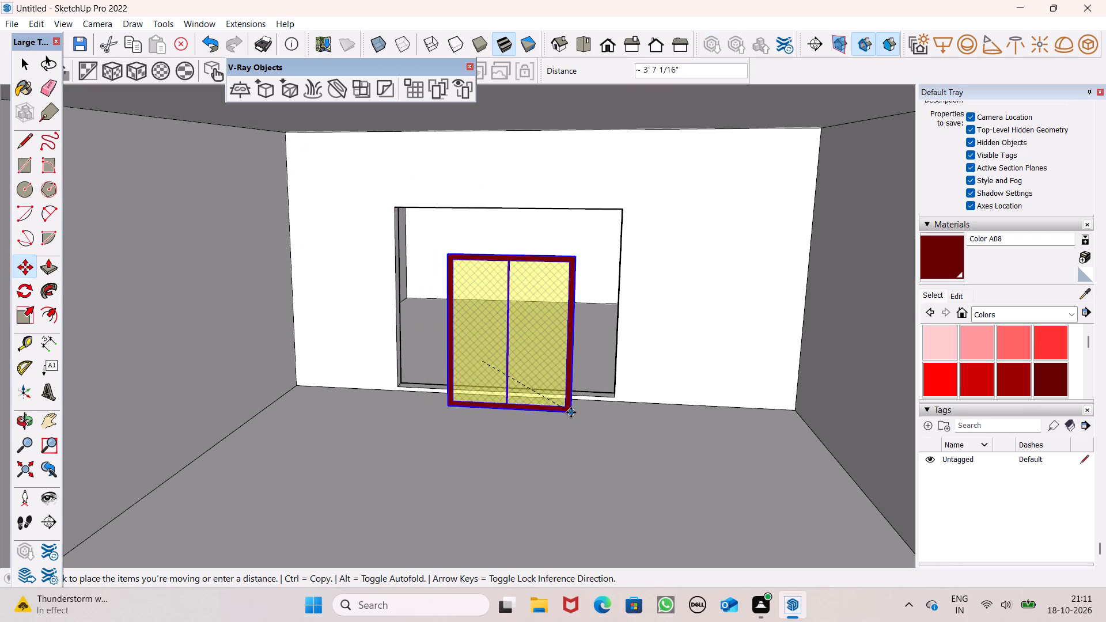
left_click_drag(571, 412, 613, 399)
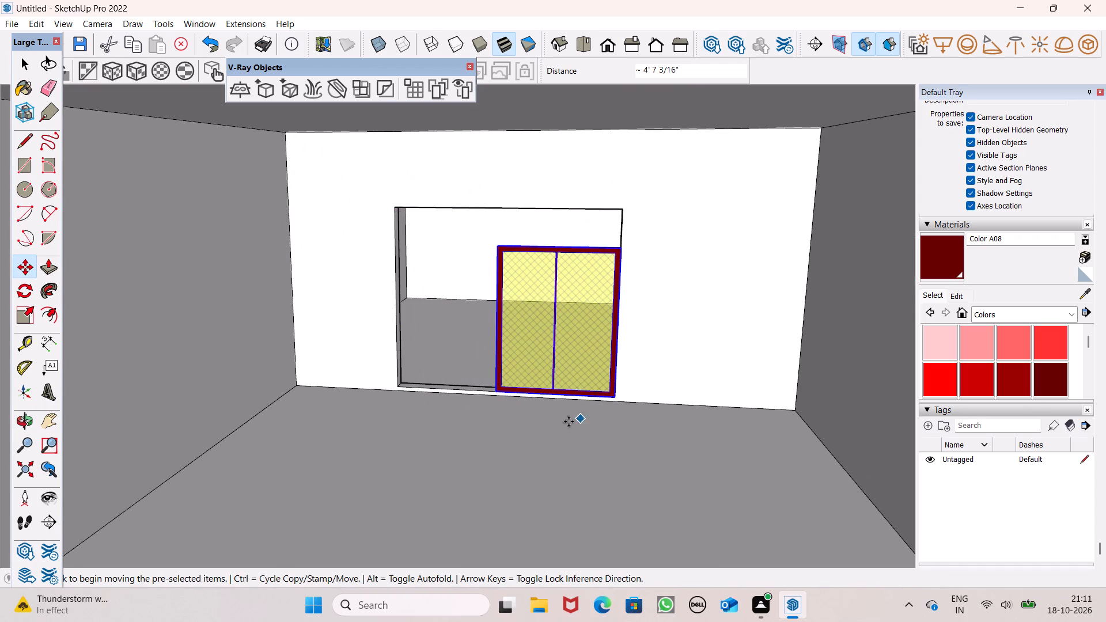
key("space")
key("space")
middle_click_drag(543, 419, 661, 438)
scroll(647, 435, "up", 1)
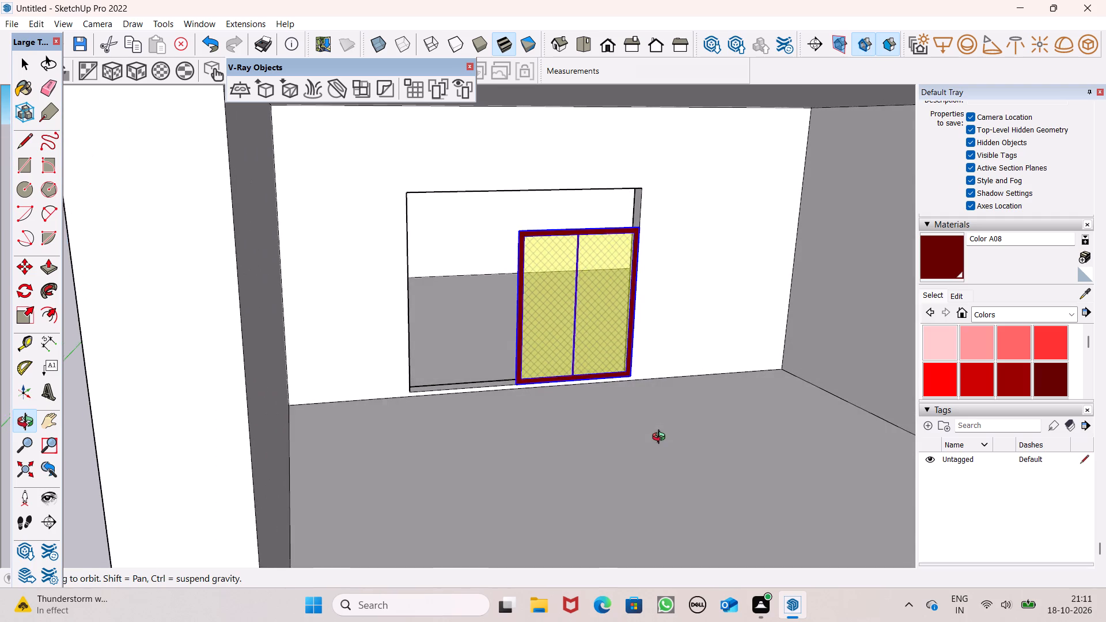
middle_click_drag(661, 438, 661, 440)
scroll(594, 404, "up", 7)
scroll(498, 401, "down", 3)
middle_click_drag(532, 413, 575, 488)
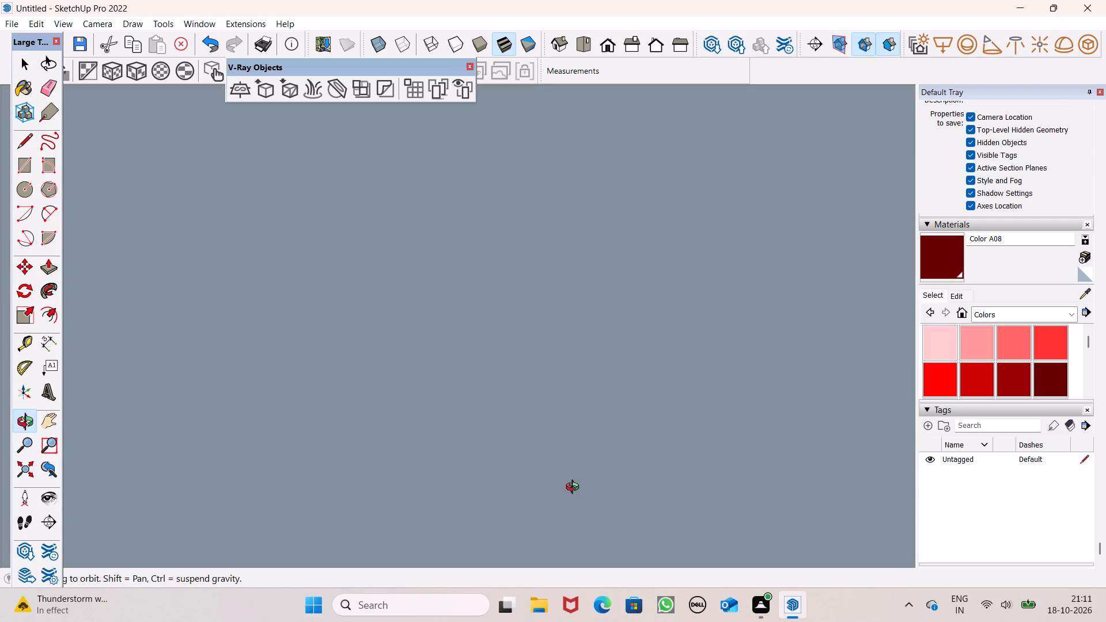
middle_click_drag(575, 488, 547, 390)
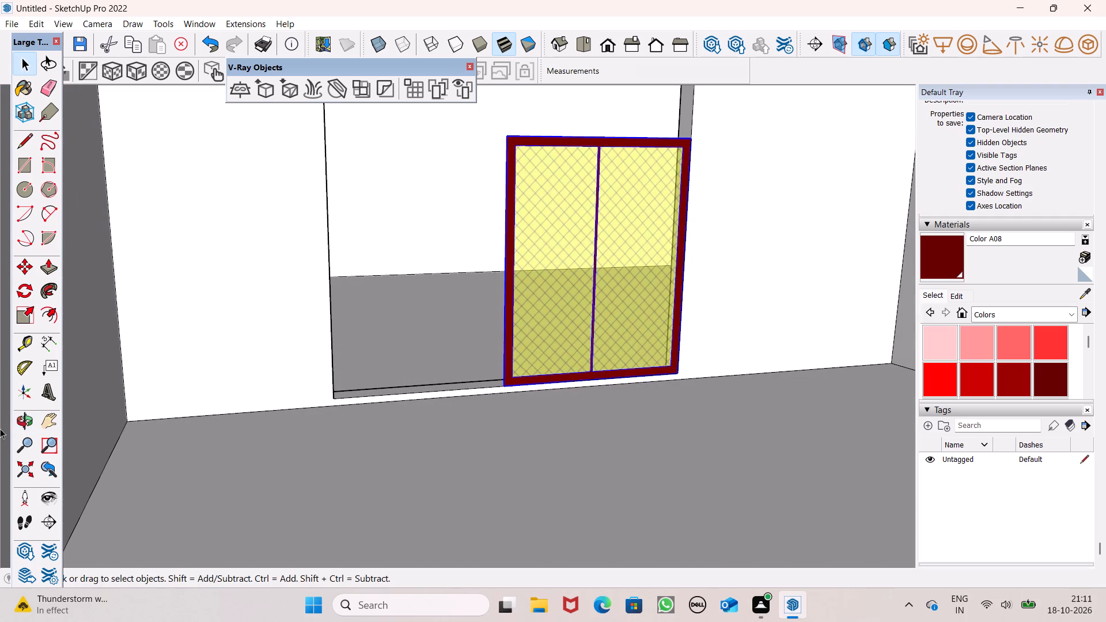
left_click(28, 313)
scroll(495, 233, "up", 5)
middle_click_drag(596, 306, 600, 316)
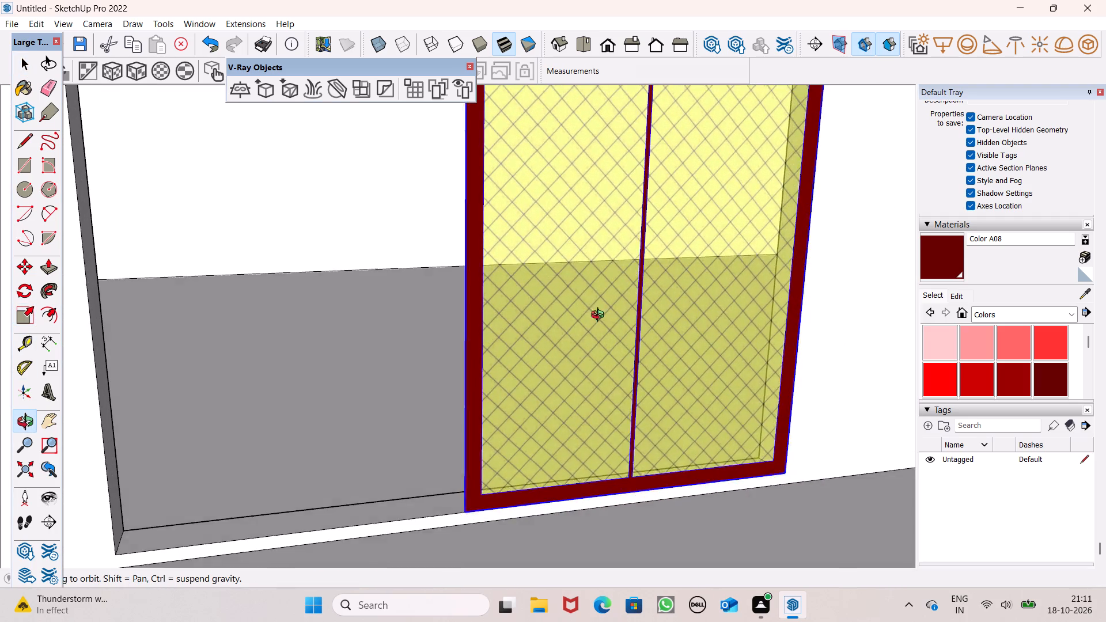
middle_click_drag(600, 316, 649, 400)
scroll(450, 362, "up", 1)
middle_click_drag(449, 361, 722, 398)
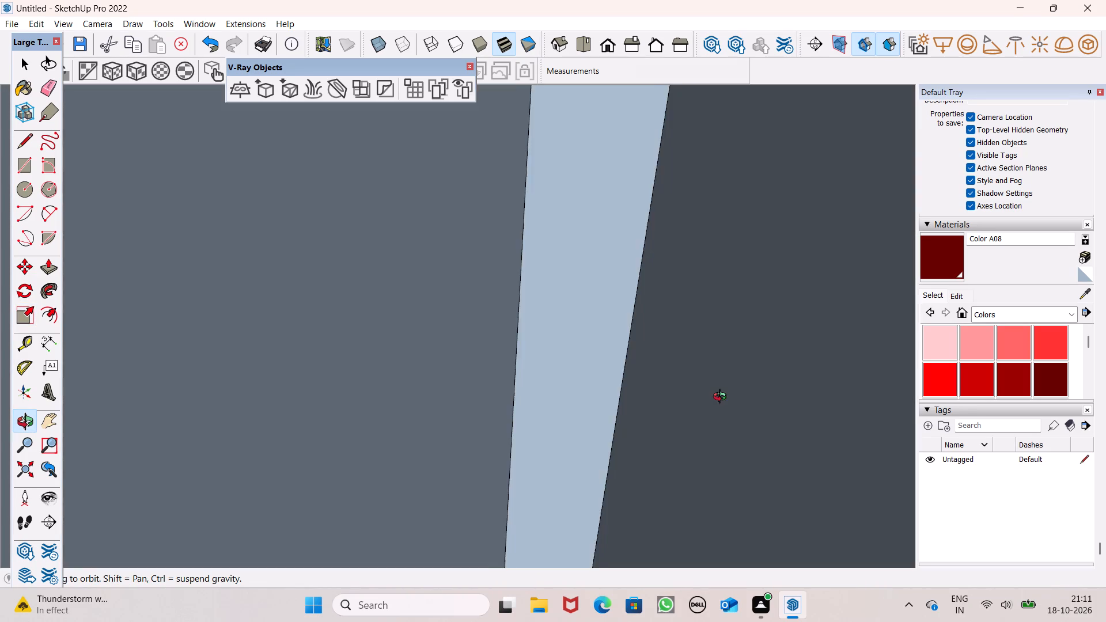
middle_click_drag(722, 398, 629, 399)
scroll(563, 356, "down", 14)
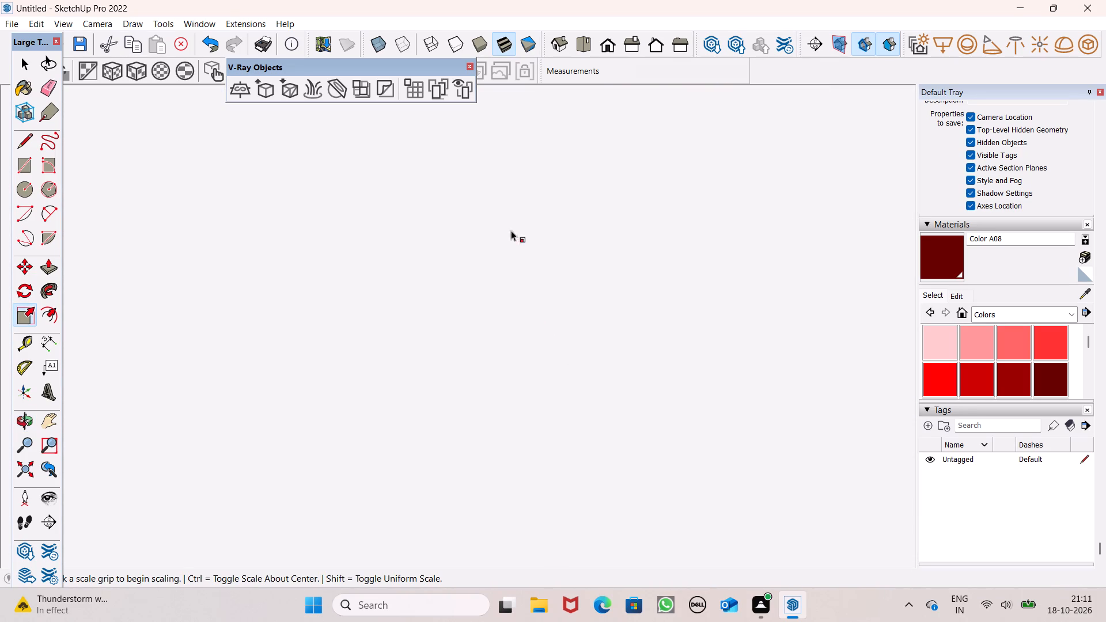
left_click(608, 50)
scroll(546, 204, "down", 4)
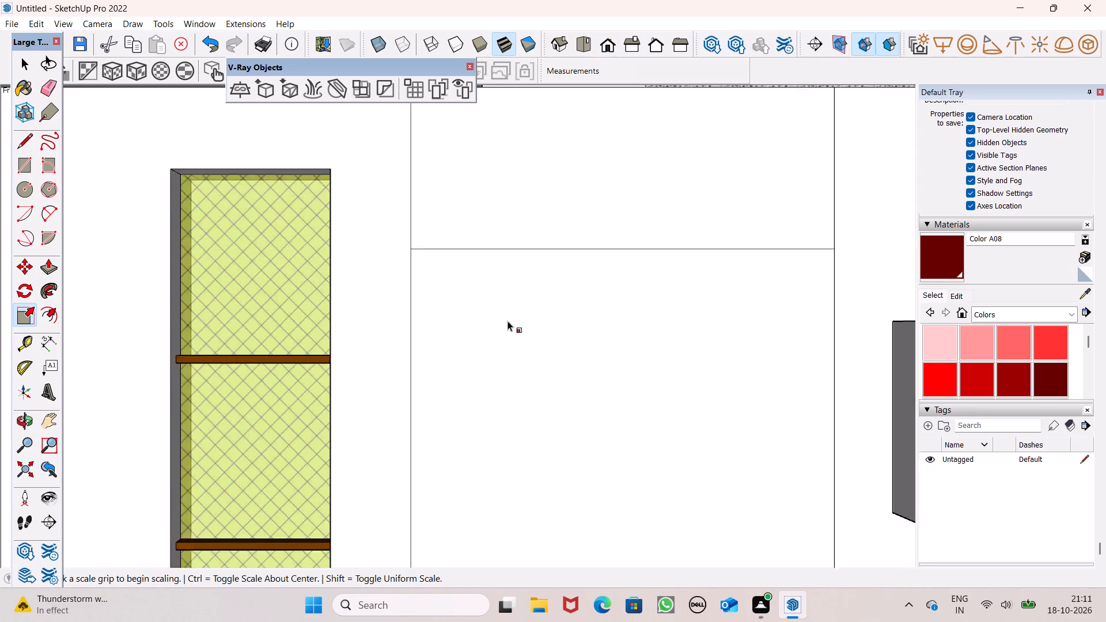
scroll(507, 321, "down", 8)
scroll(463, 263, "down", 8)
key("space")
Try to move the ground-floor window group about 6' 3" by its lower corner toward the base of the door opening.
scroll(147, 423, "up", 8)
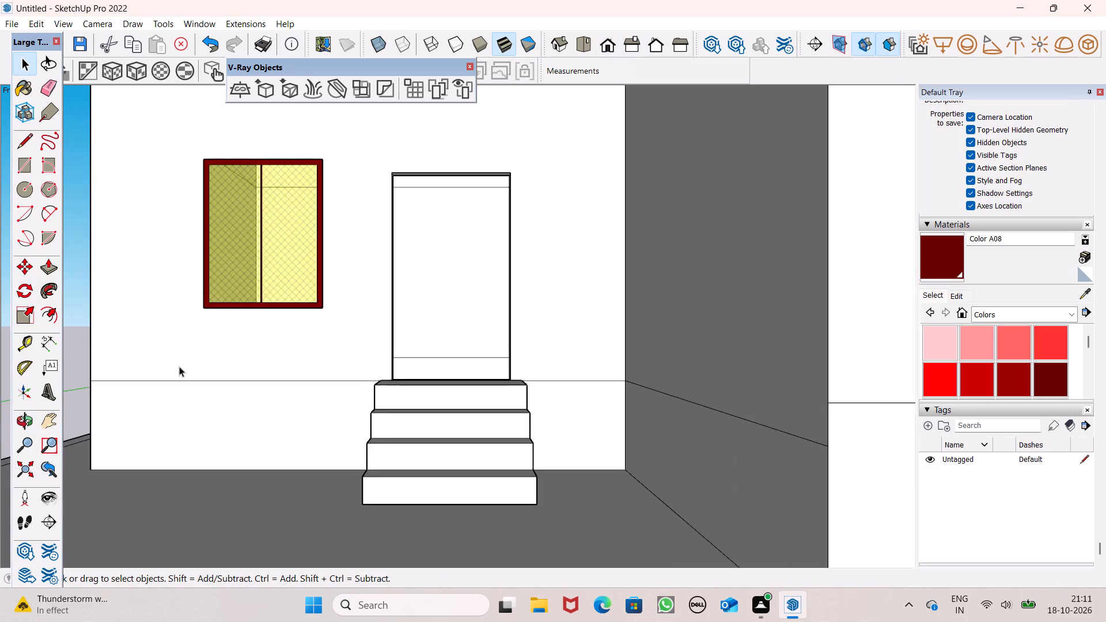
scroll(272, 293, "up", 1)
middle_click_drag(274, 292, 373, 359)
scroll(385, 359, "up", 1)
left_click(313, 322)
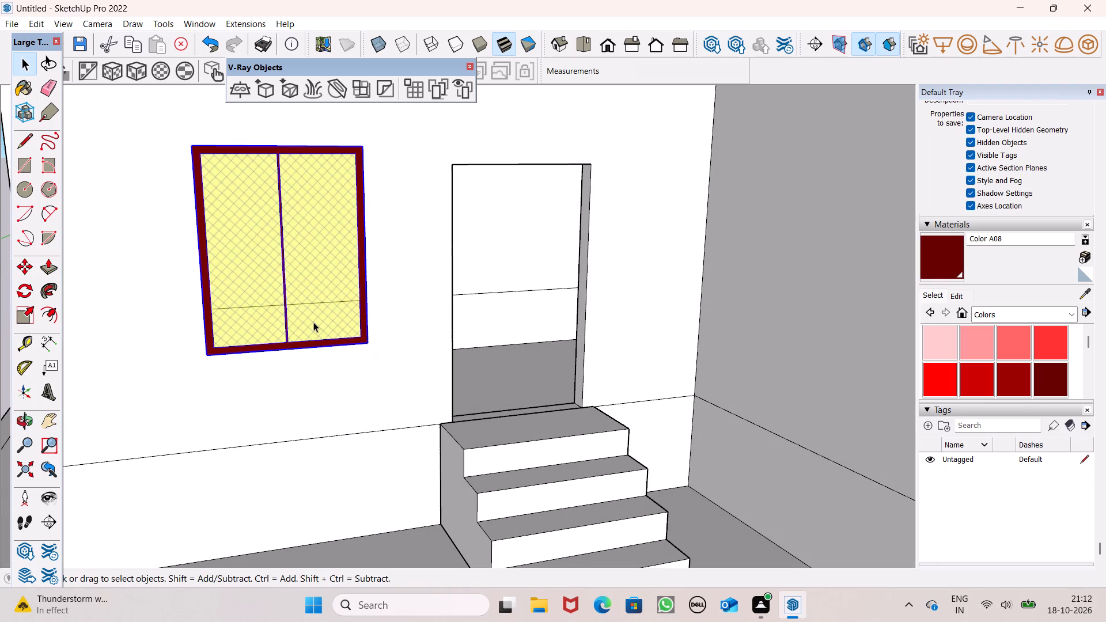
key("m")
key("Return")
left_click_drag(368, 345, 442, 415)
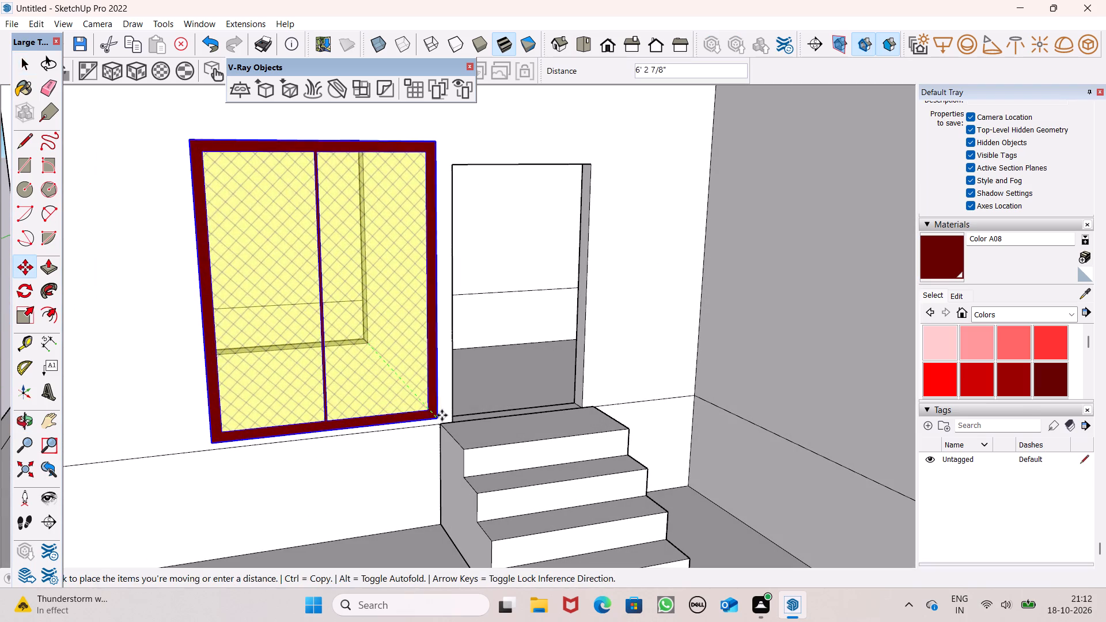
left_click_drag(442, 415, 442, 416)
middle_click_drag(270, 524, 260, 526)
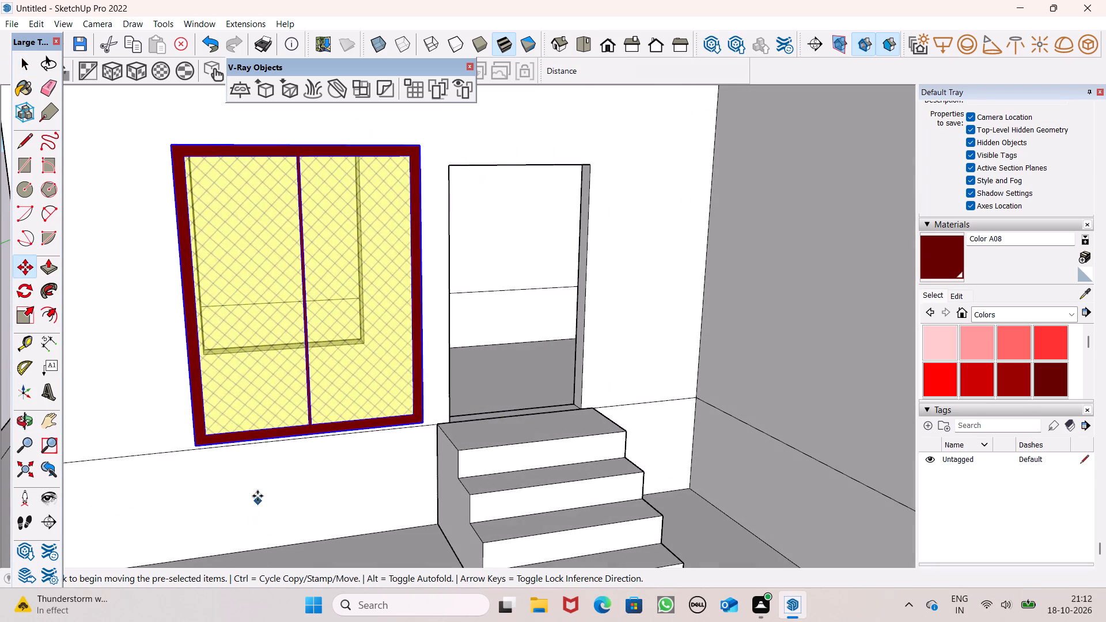
Undo the window placements and the upper-floor copy, back to the single window standing in front of the house.
key("ctrl+z")
key("ctrl+z")
key("ctrl+z")
key("ctrl+z")
key("ctrl+z")
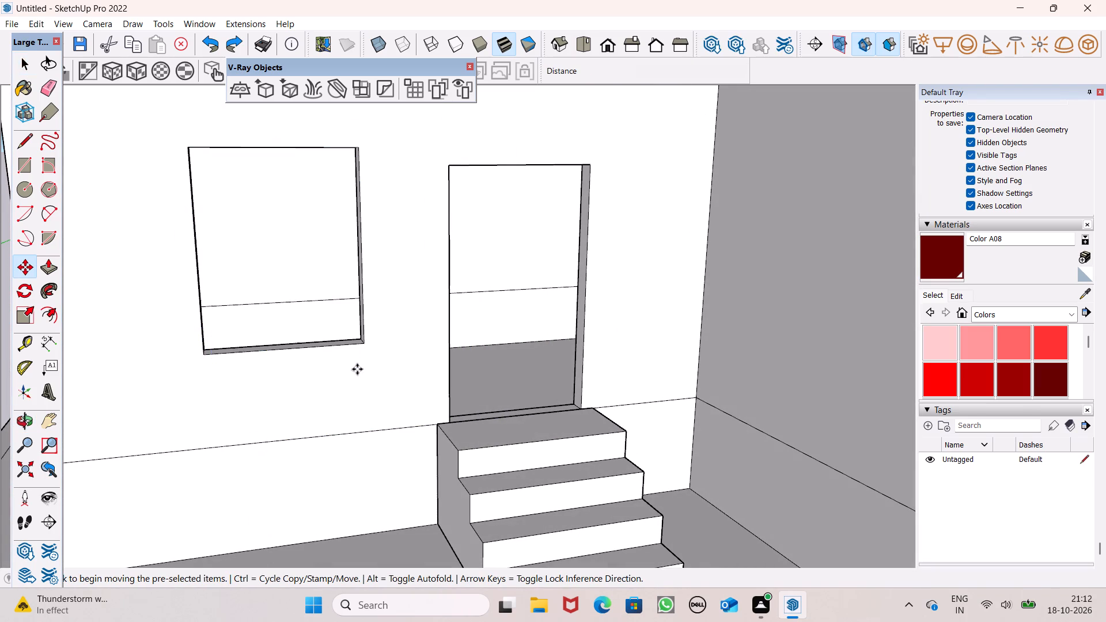
Explode the freestanding window group in front of the house into loose geometry.
scroll(338, 308, "down", 13)
middle_click_drag(348, 360, 19, 425)
scroll(323, 298, "up", 7)
left_click_drag(258, 246, 134, 389)
key("space")
left_click(183, 394)
scroll(288, 317, "down", 4)
middle_click_drag(233, 391, 0, 407)
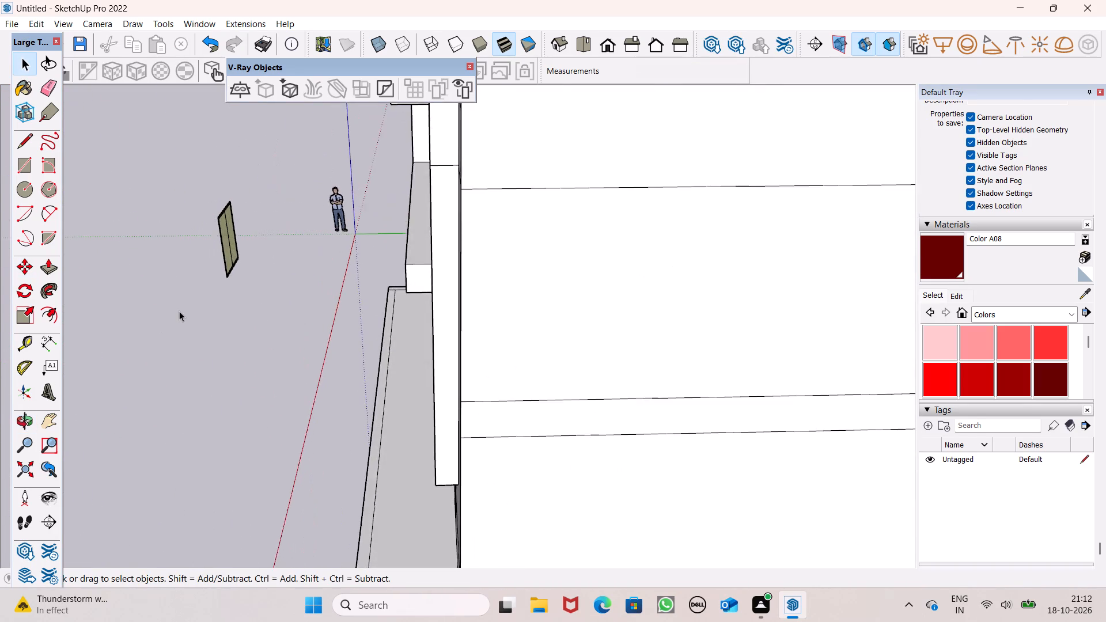
scroll(184, 306, "up", 8)
scroll(302, 131, "up", 6)
scroll(306, 248, "down", 6)
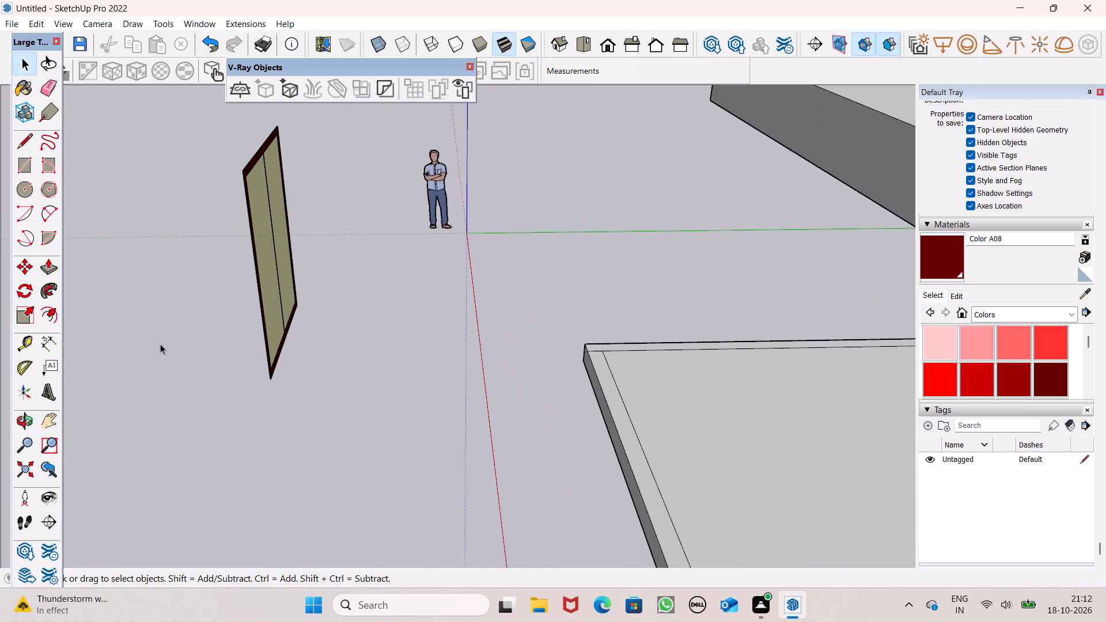
left_click(45, 272)
scroll(257, 391, "up", 6)
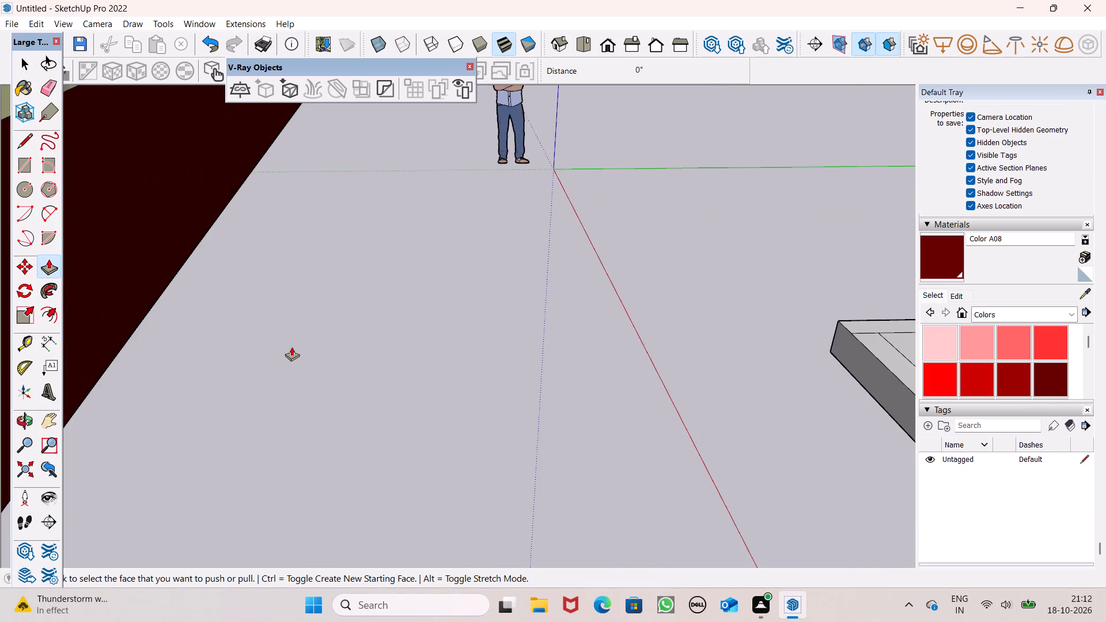
scroll(228, 343, "down", 2)
double_click(215, 340)
key("space")
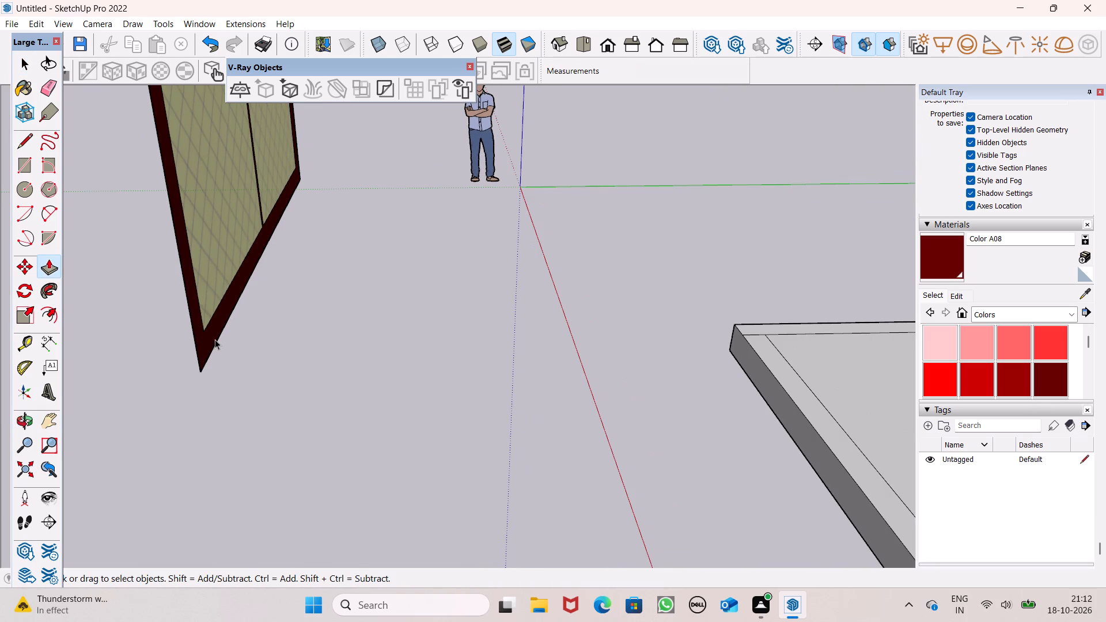
left_click(215, 339)
right_click(215, 339)
left_click(282, 139)
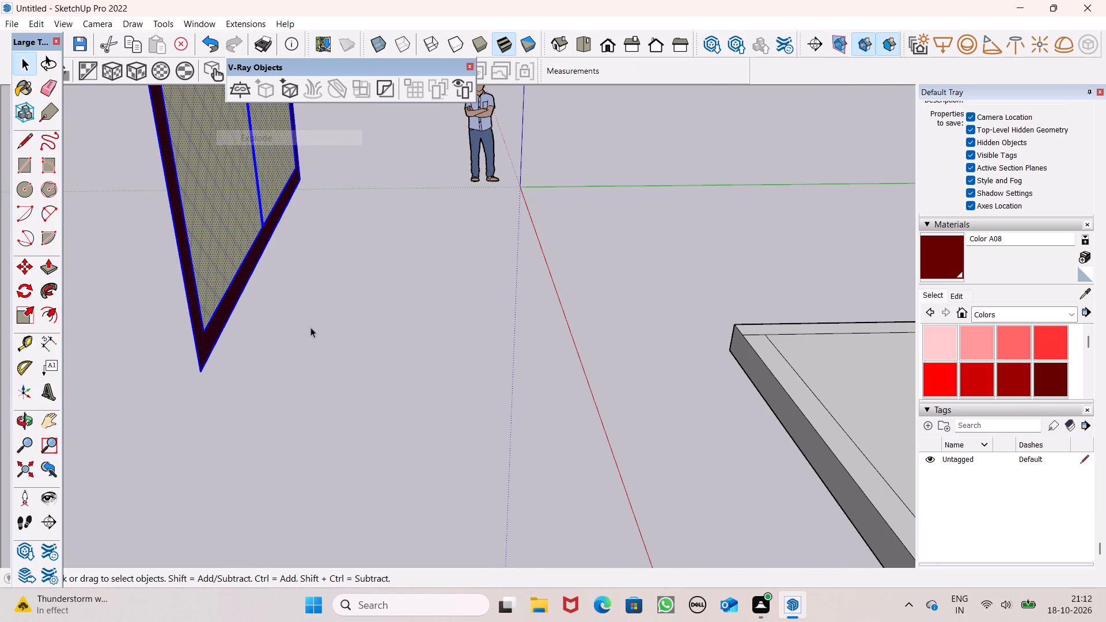
left_click(310, 327)
Extrude the dark red window frame by 6" with Push/Pull.
left_click(43, 267)
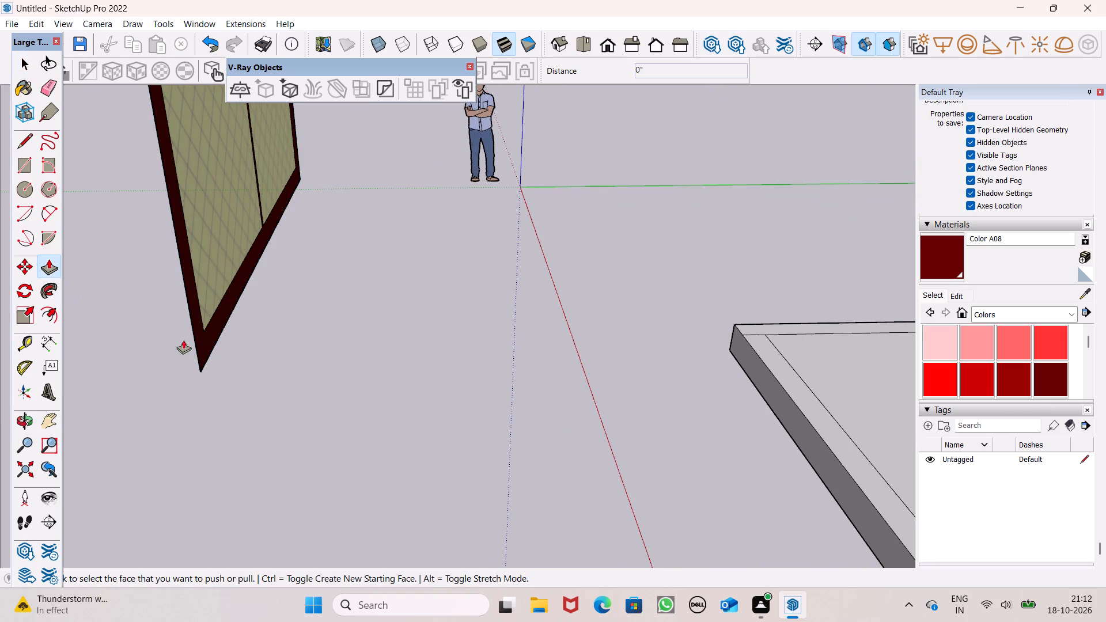
left_click_drag(208, 340, 244, 357)
type("6\"")
key("Return")
Select all the connected geometry of the thickened window, frame and panes, and make it a group.
scroll(245, 363, "down", 5)
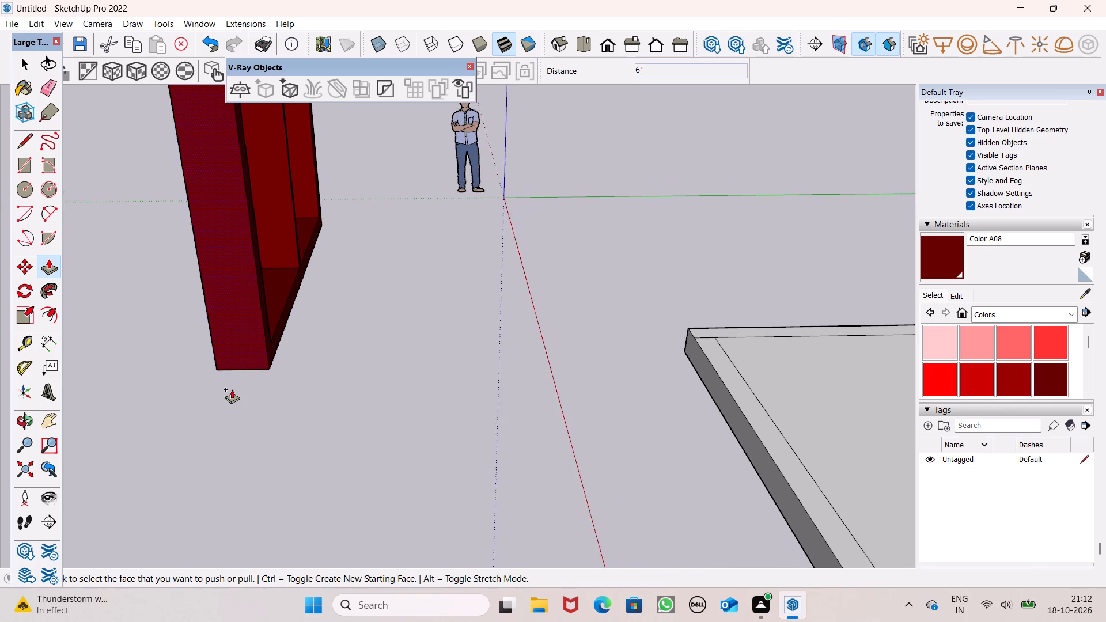
middle_click_drag(211, 441, 419, 429)
scroll(374, 477, "down", 6)
key("space")
middle_click_drag(436, 487, 459, 493)
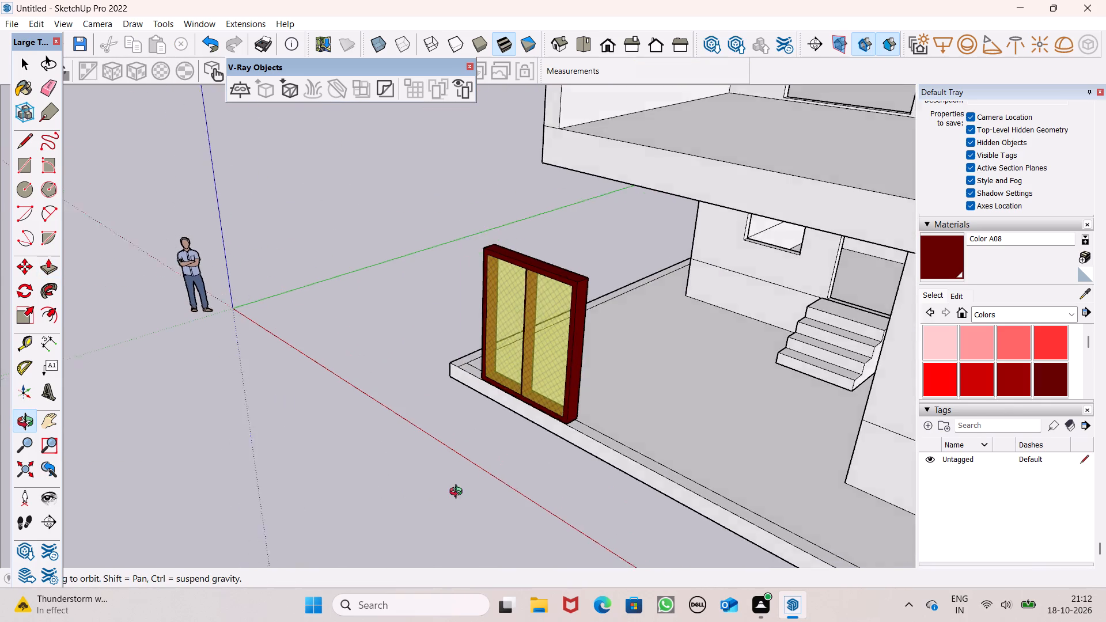
middle_click_drag(459, 493, 563, 460)
left_click(712, 309)
triple_click(715, 305)
left_click(715, 305)
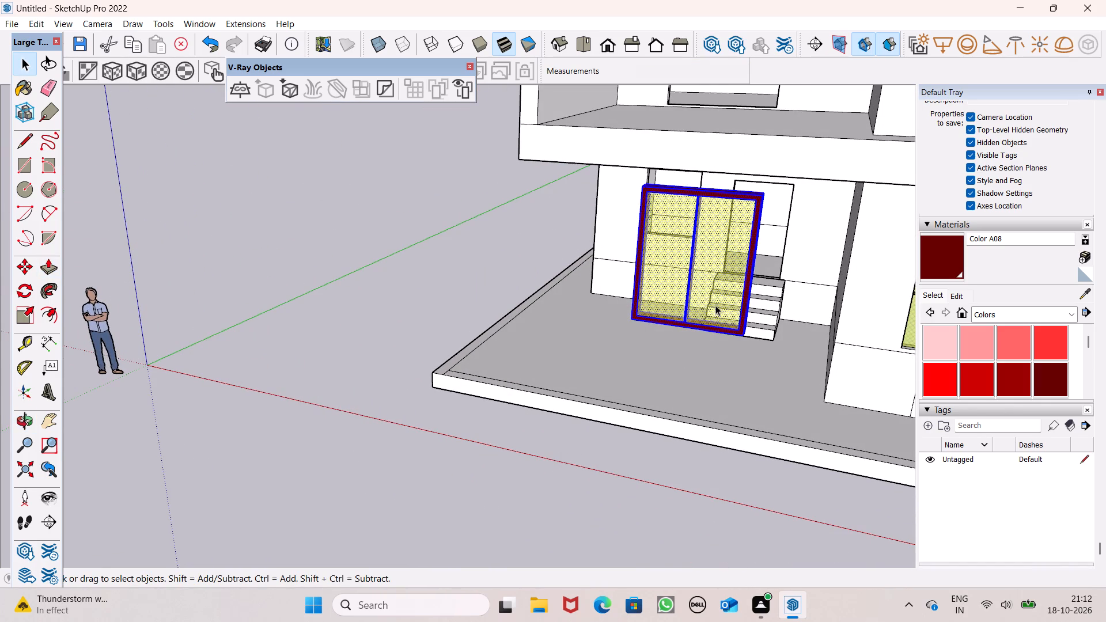
right_click(715, 299)
left_click(768, 422)
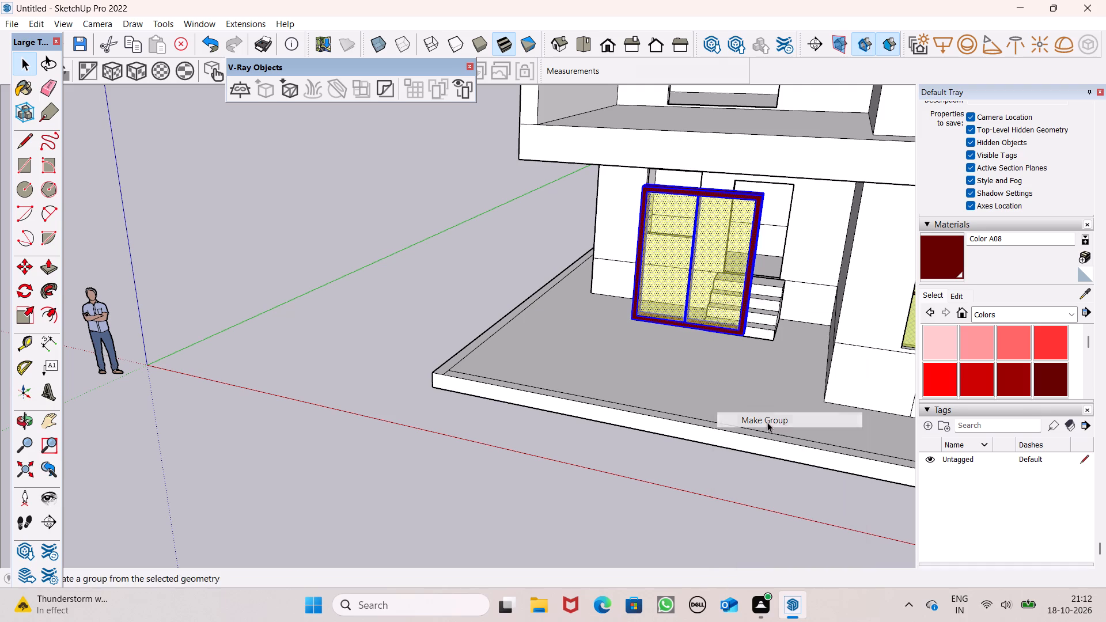
Move the window group by its lower corner to the ground-floor window opening beside the entrance door.
key("m")
key("Return")
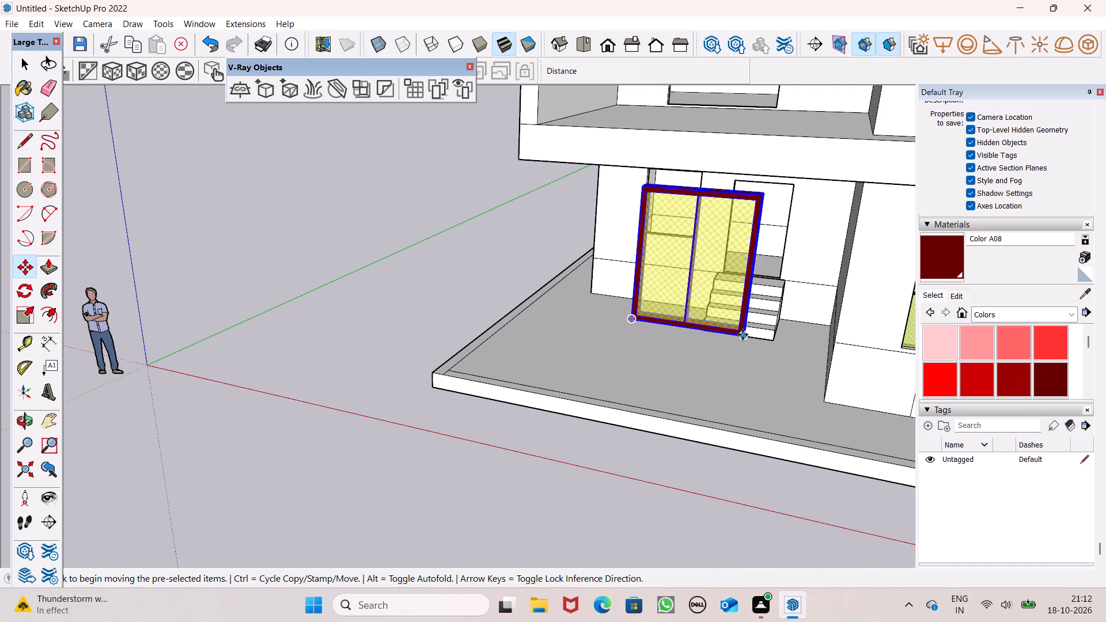
left_click_drag(741, 336, 697, 237)
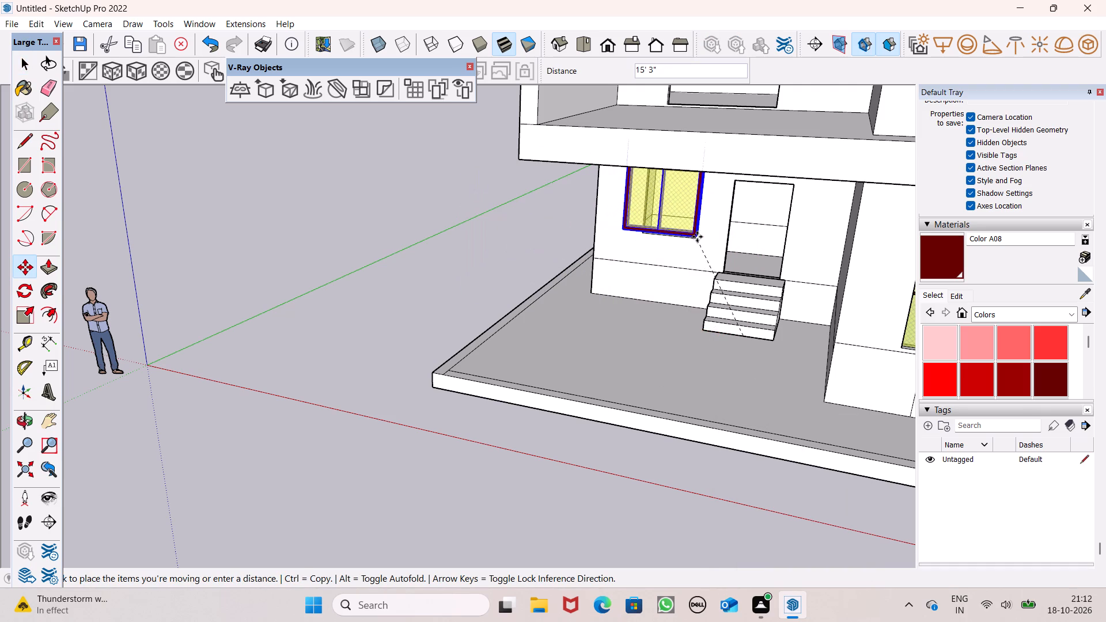
left_click_drag(697, 237, 698, 237)
scroll(675, 233, "up", 9)
left_click_drag(733, 261, 607, 272)
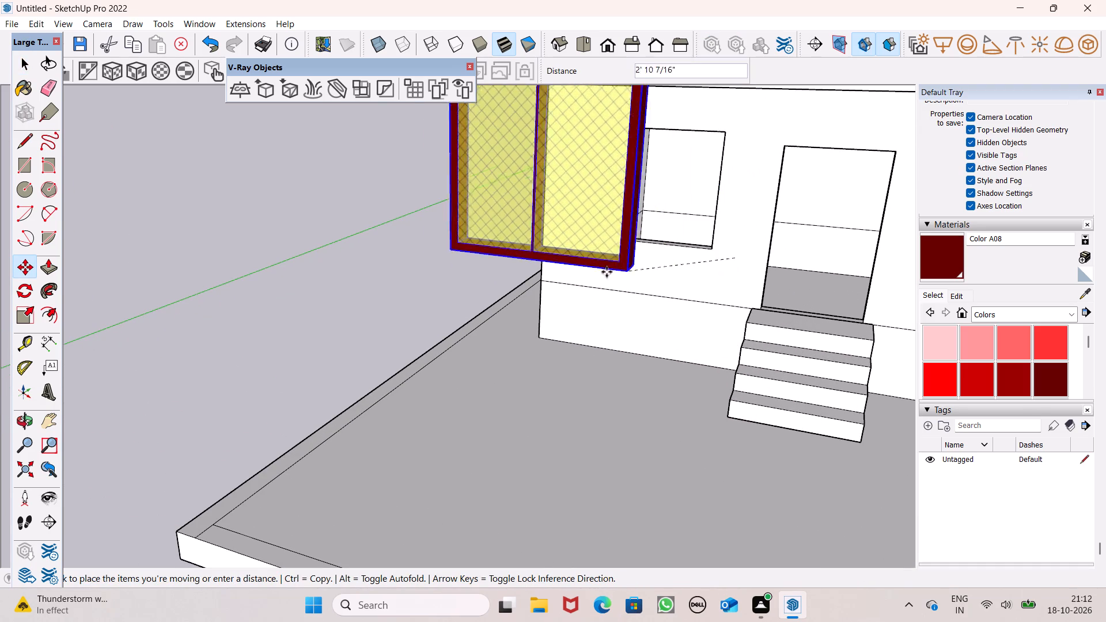
left_click_drag(607, 272, 713, 233)
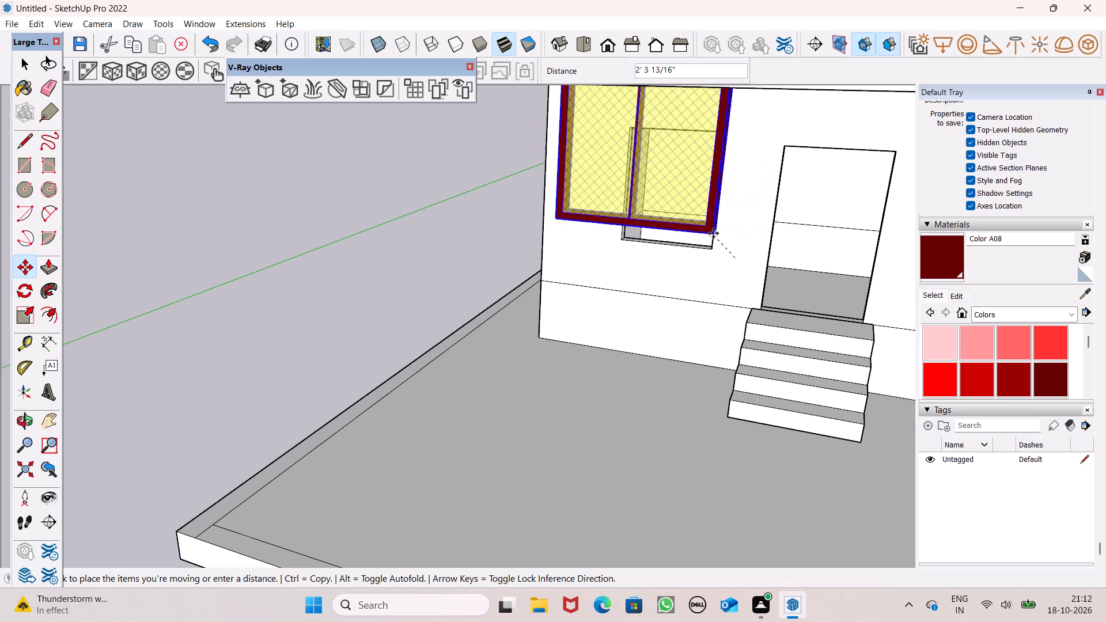
left_click_drag(713, 233, 794, 312)
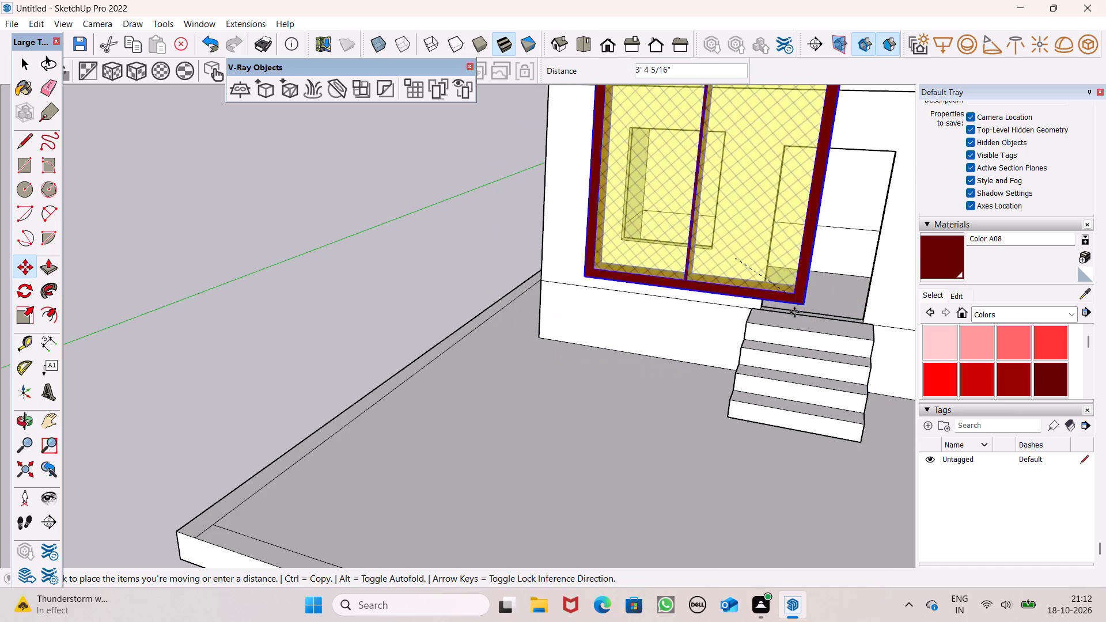
left_click_drag(794, 312, 682, 200)
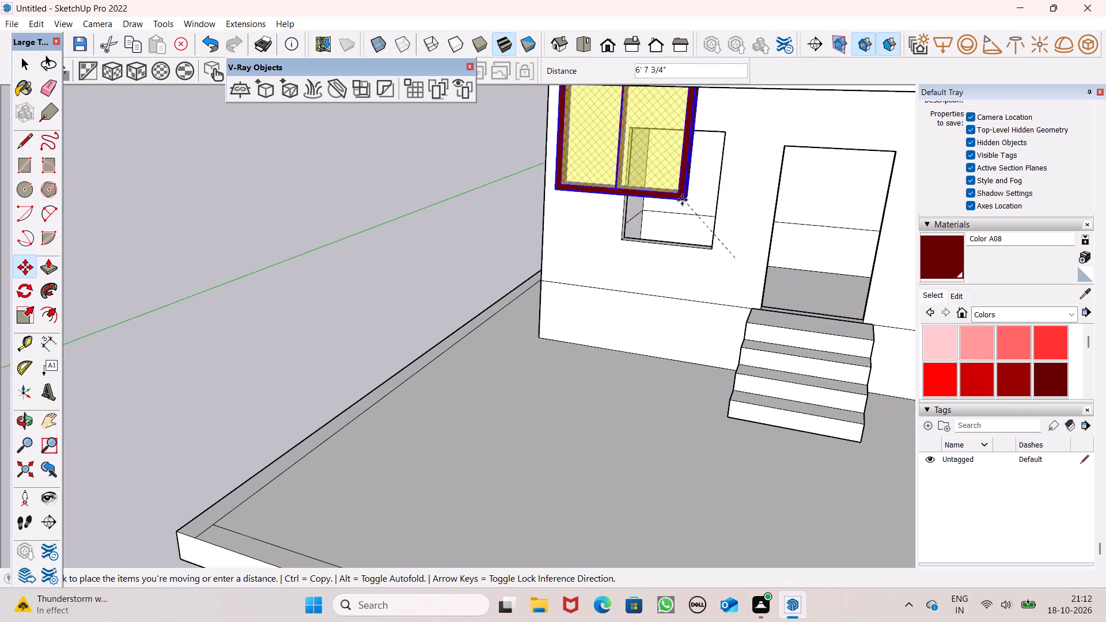
left_click_drag(682, 200, 791, 220)
left_click_drag(782, 222, 714, 243)
Align the window group's lower corner exactly with the lower corner of the ground-floor opening and deselect it.
scroll(609, 236, "up", 6)
scroll(809, 255, "up", 8)
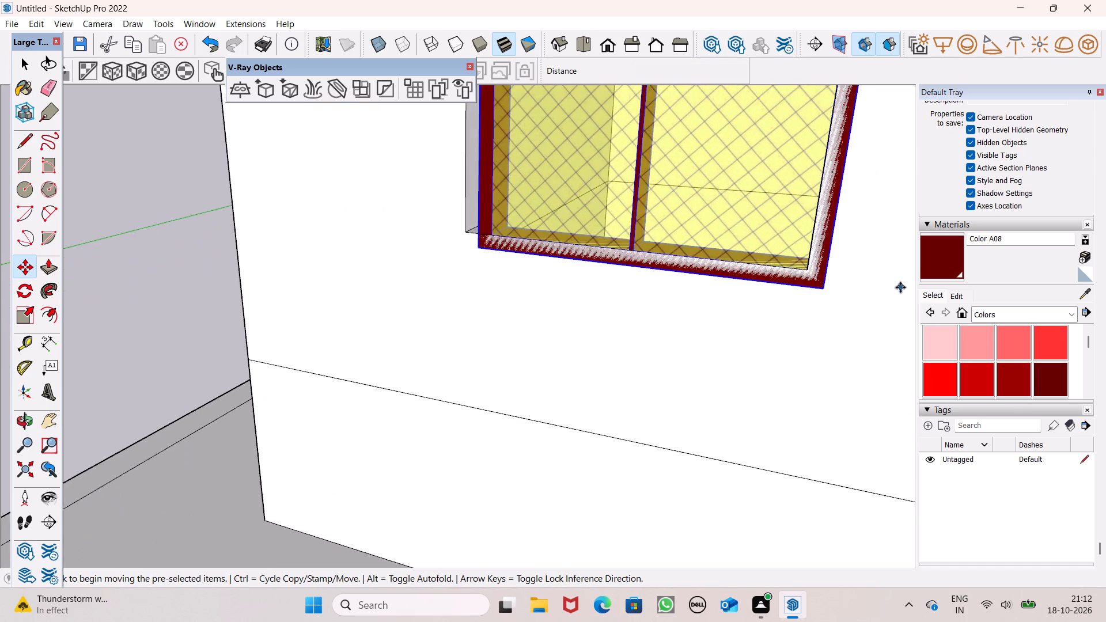
scroll(897, 287, "up", 6)
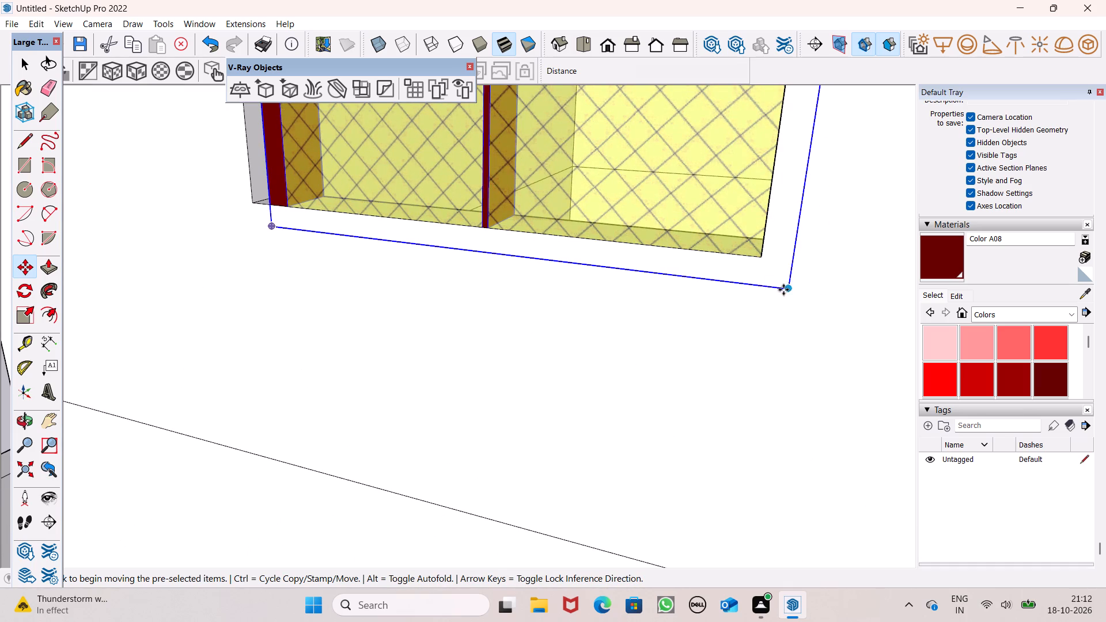
left_click_drag(790, 289, 759, 254)
scroll(696, 357, "down", 4)
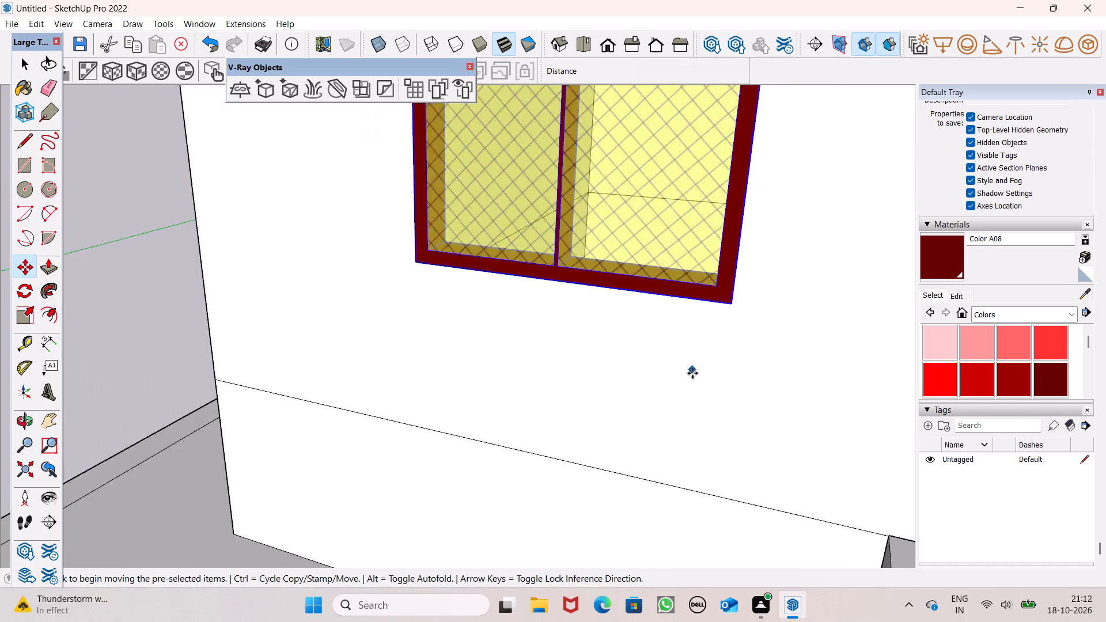
scroll(692, 373, "down", 14)
key("space")
left_click(464, 307)
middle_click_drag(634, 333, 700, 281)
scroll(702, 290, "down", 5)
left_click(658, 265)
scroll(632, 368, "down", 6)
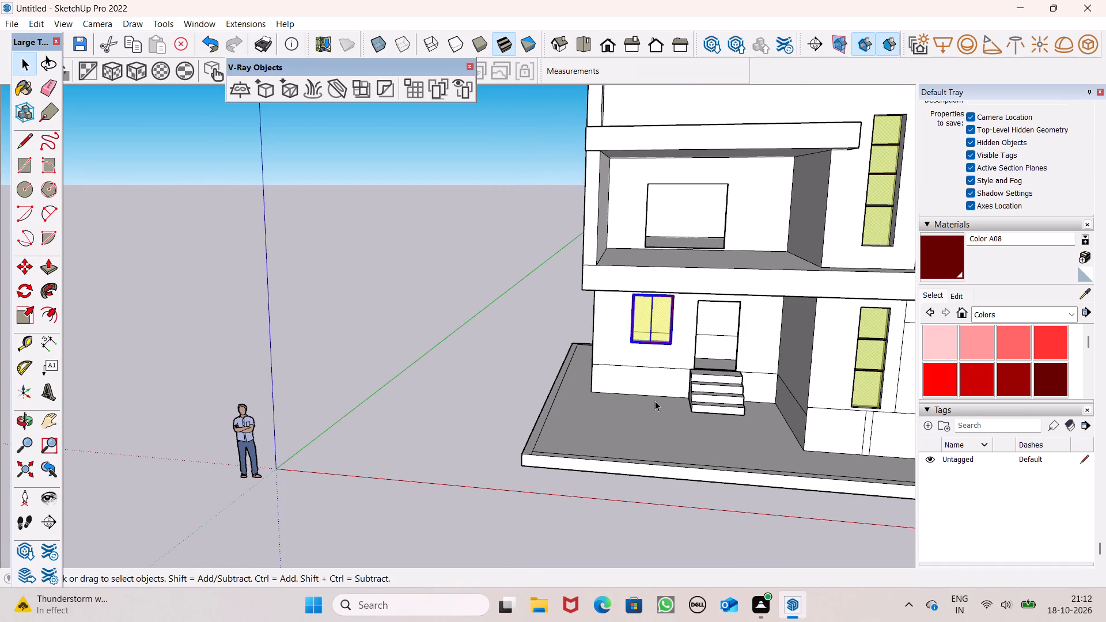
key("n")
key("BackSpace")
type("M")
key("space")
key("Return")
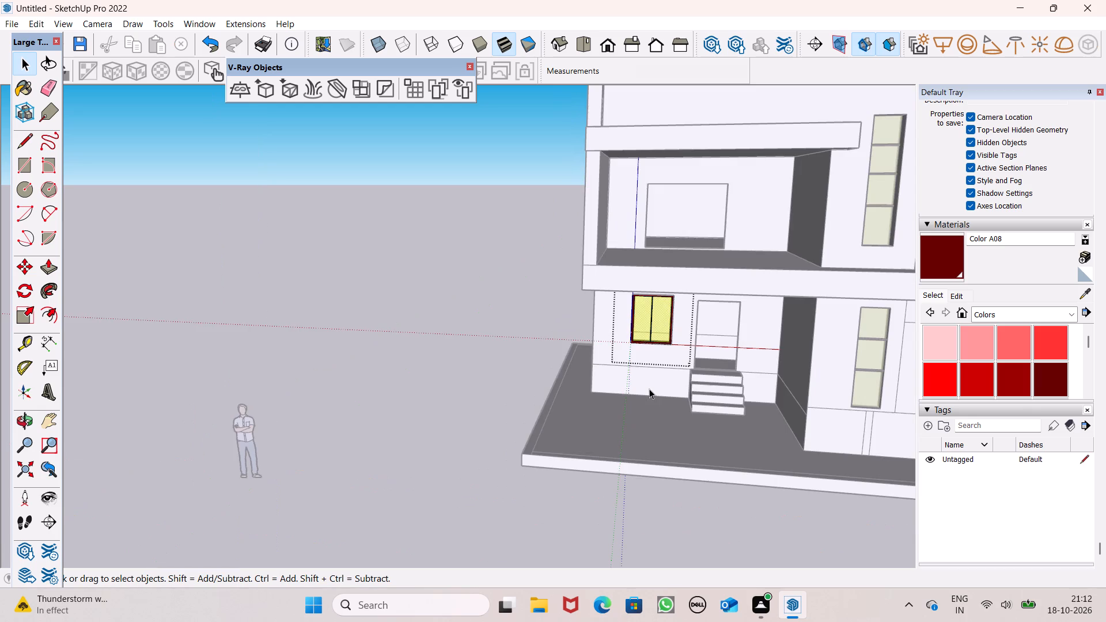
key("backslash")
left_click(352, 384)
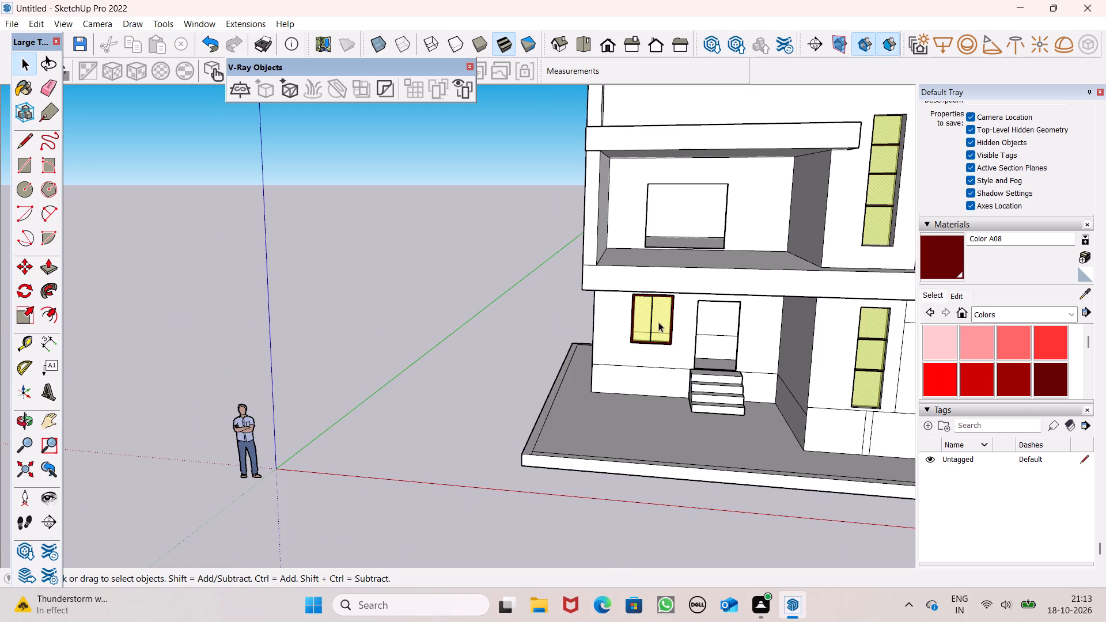
Copy the ground-floor window group by its lower corner to the lower corner of the upper-floor balcony opening.
left_click(657, 322)
key("m")
key("Return")
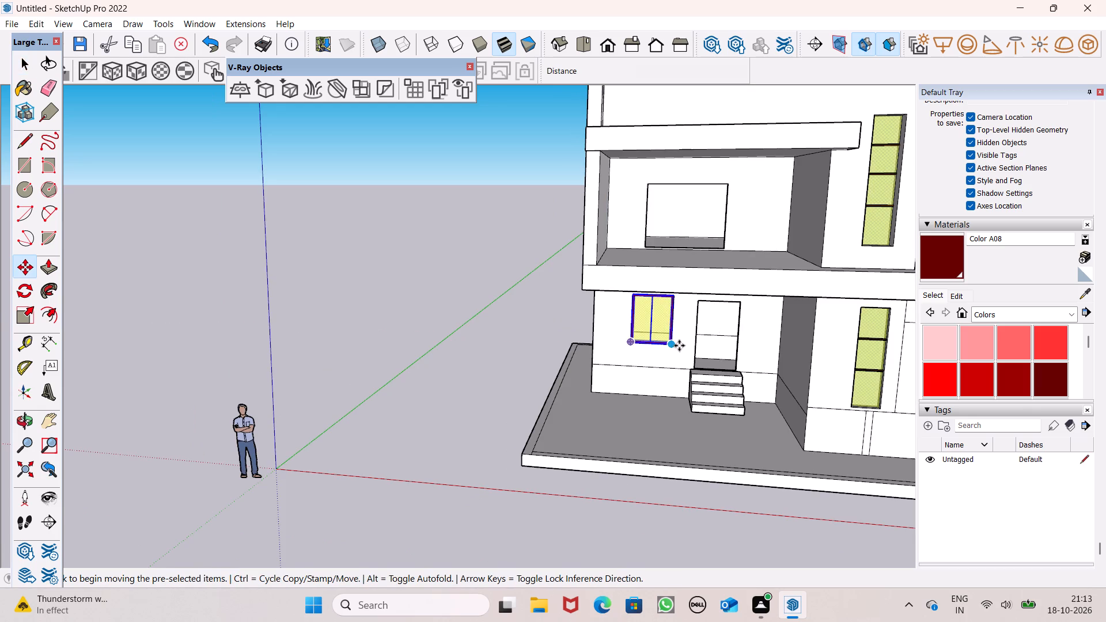
left_click_drag(672, 343, 721, 227)
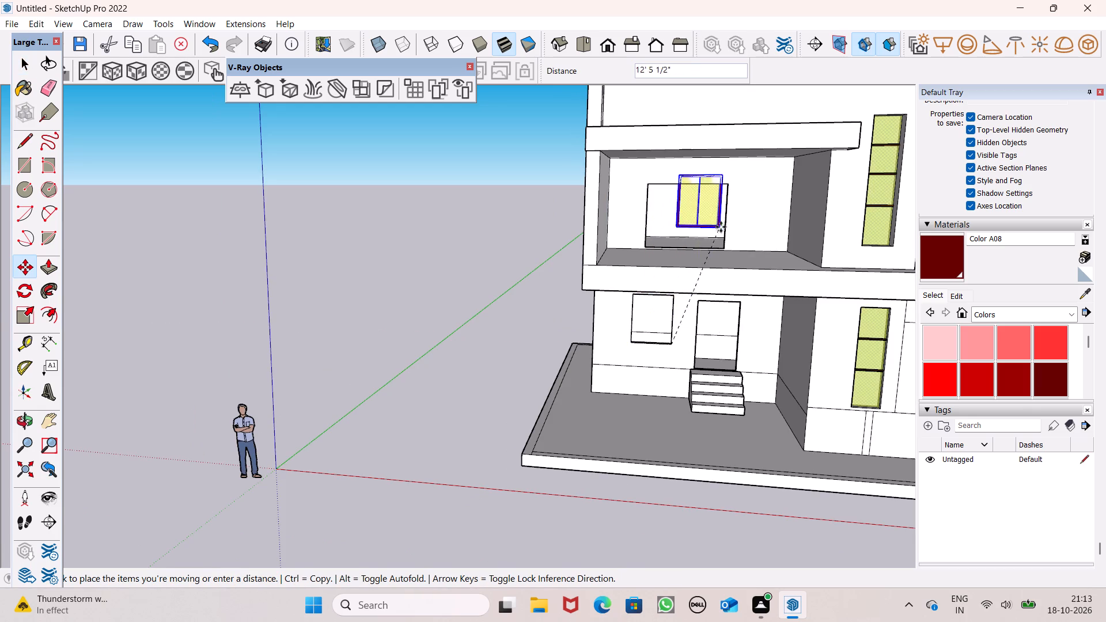
left_click_drag(721, 227, 723, 242)
left_click(723, 242)
scroll(724, 256, "up", 7)
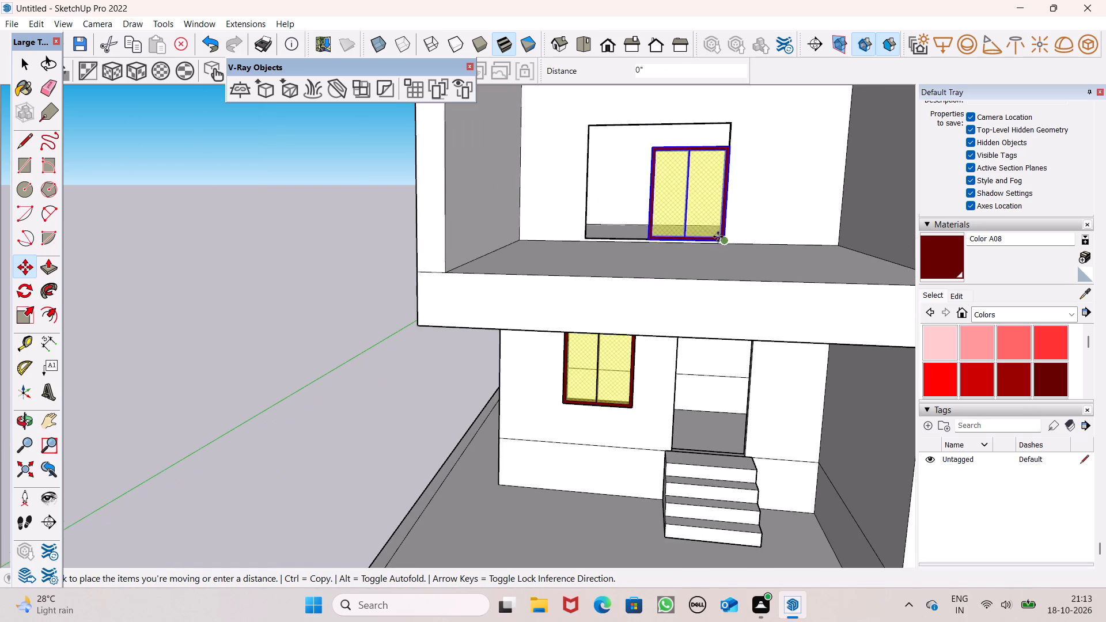
scroll(718, 236, "up", 3)
left_click(729, 237)
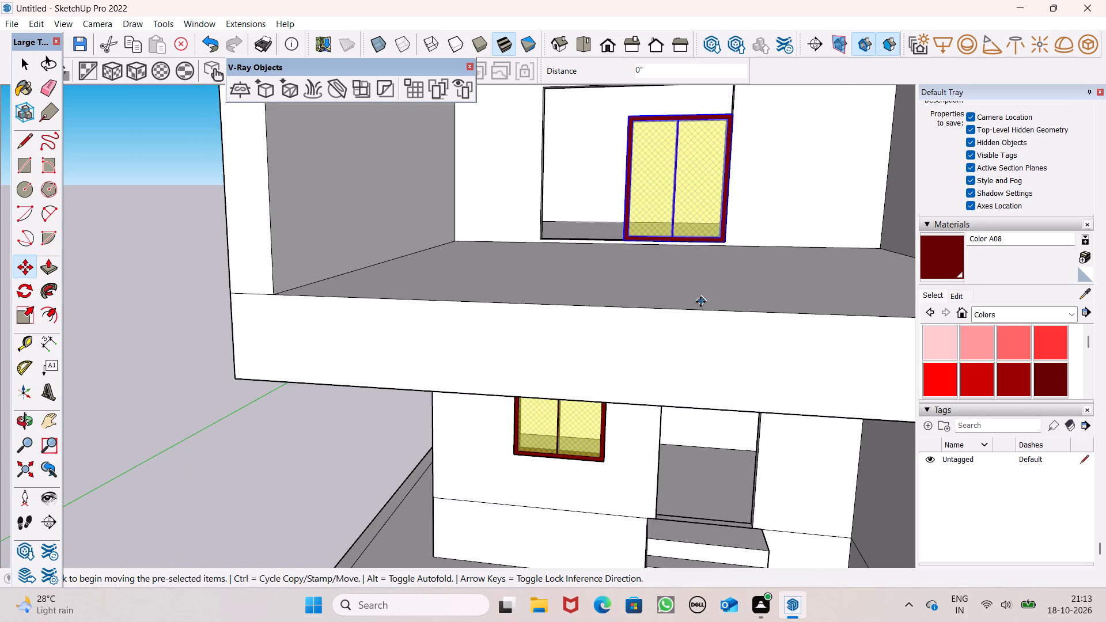
Scale the copied window along the red axis by about 1.87 to span the full width of the balcony opening.
scroll(700, 297, "down", 1)
middle_click_drag(699, 311, 738, 331)
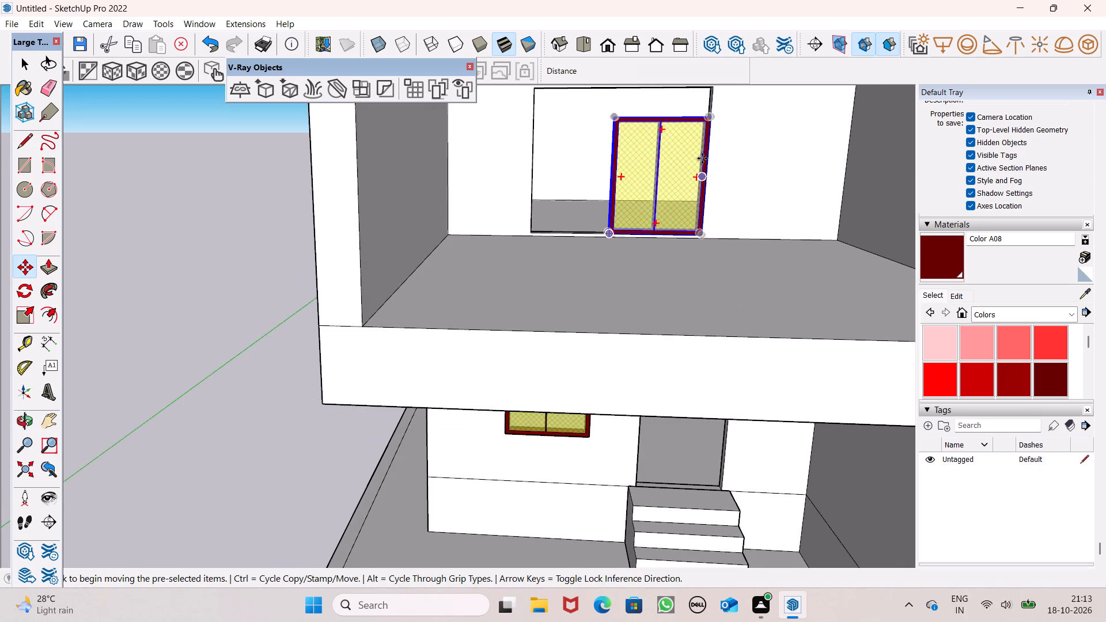
scroll(665, 288, "down", 3)
scroll(644, 266, "up", 8)
middle_click_drag(703, 339, 741, 346)
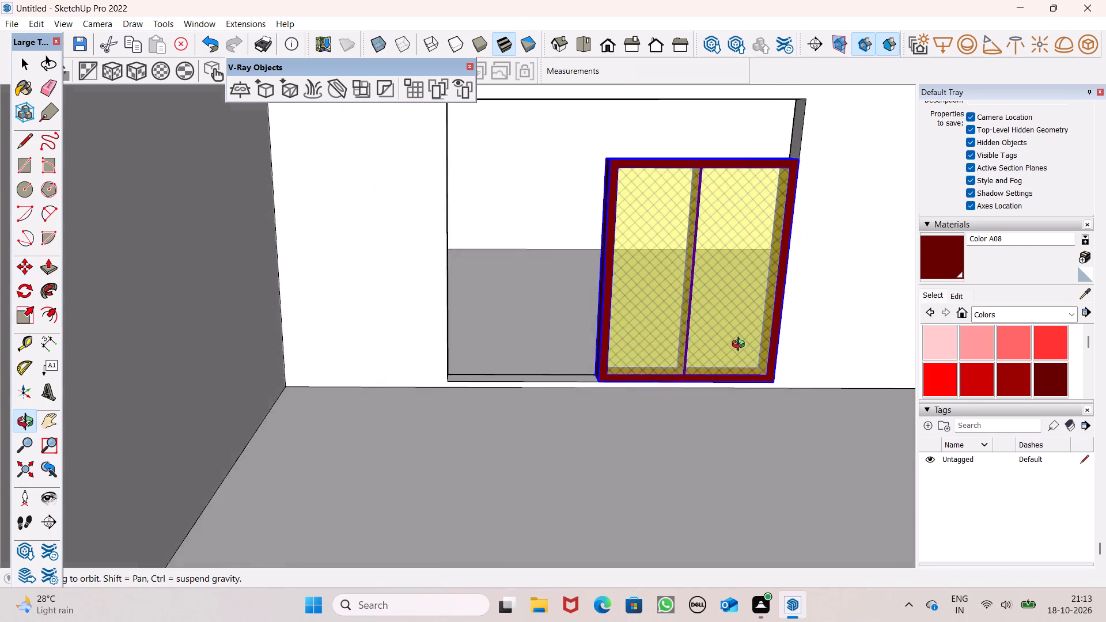
middle_click_drag(741, 346, 782, 345)
scroll(762, 358, "up", 7)
scroll(767, 390, "down", 3)
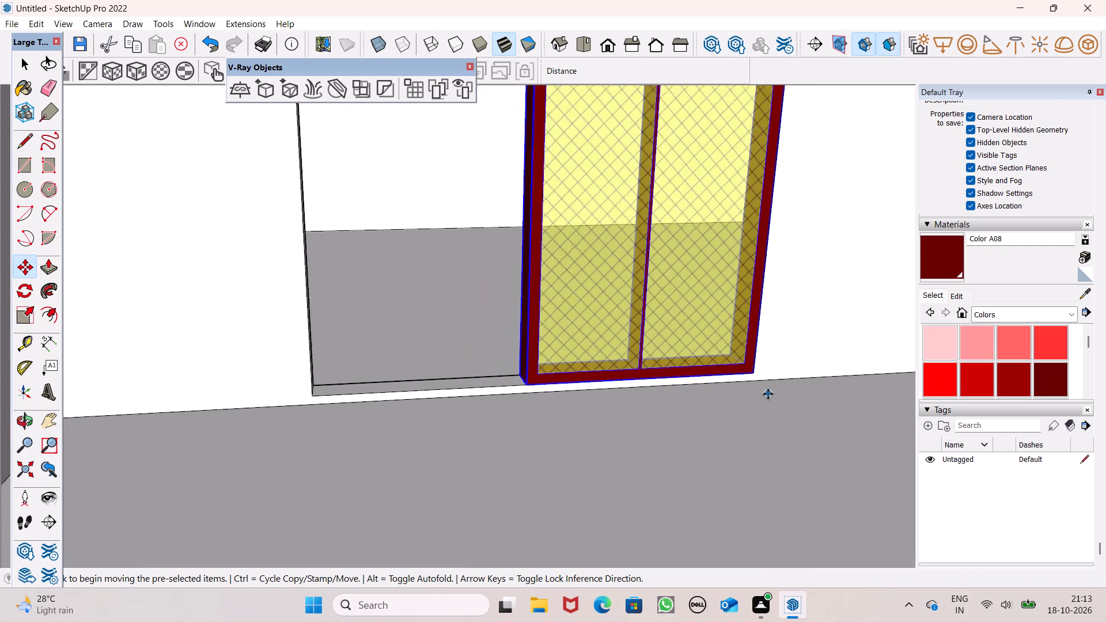
scroll(768, 394, "down", 4)
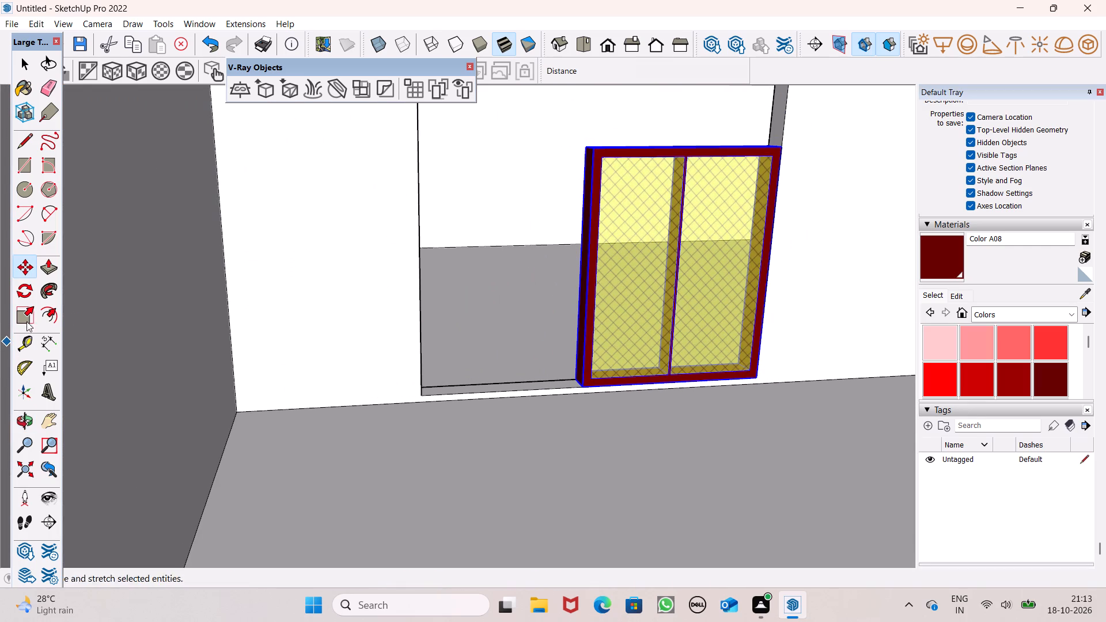
left_click(25, 314)
middle_click_drag(569, 300, 641, 335)
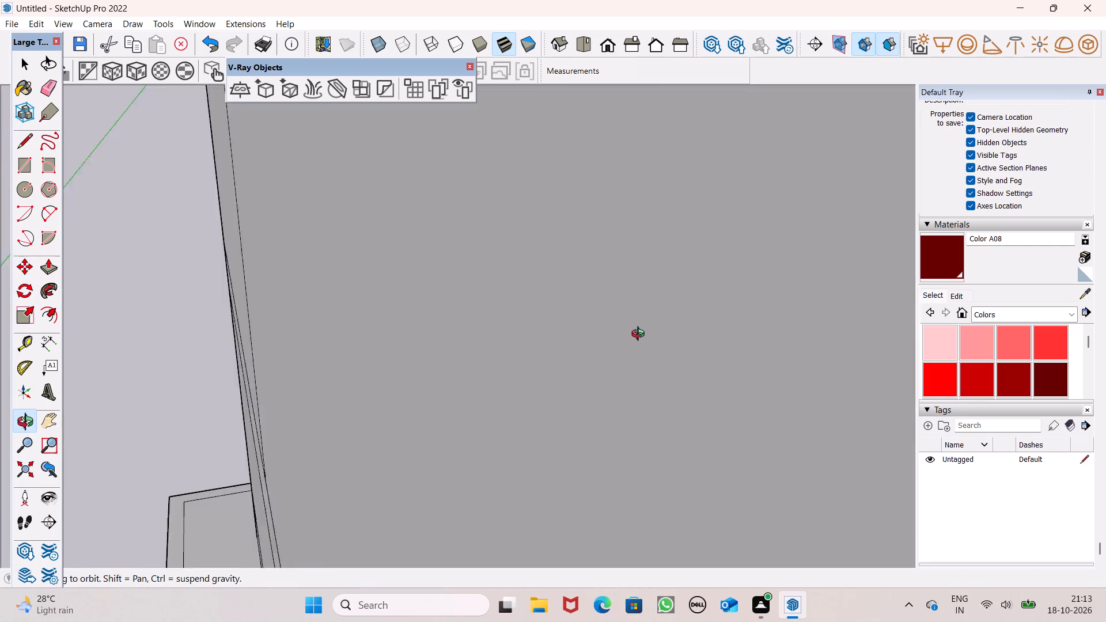
middle_click_drag(641, 335, 592, 337)
scroll(602, 333, "up", 4)
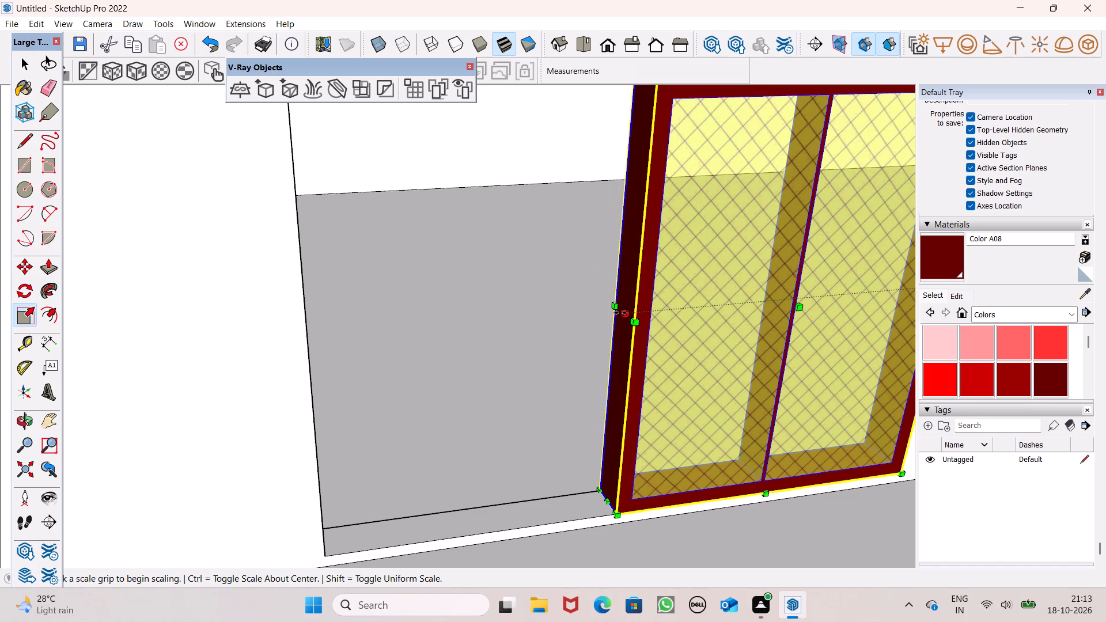
left_click_drag(619, 311, 353, 380)
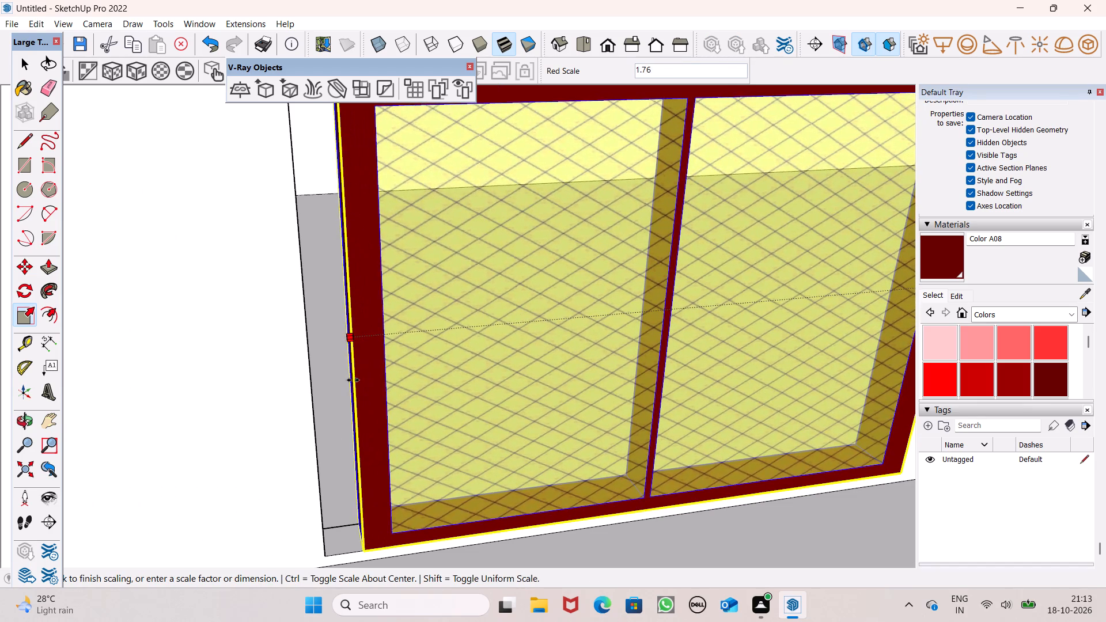
left_click_drag(353, 380, 308, 388)
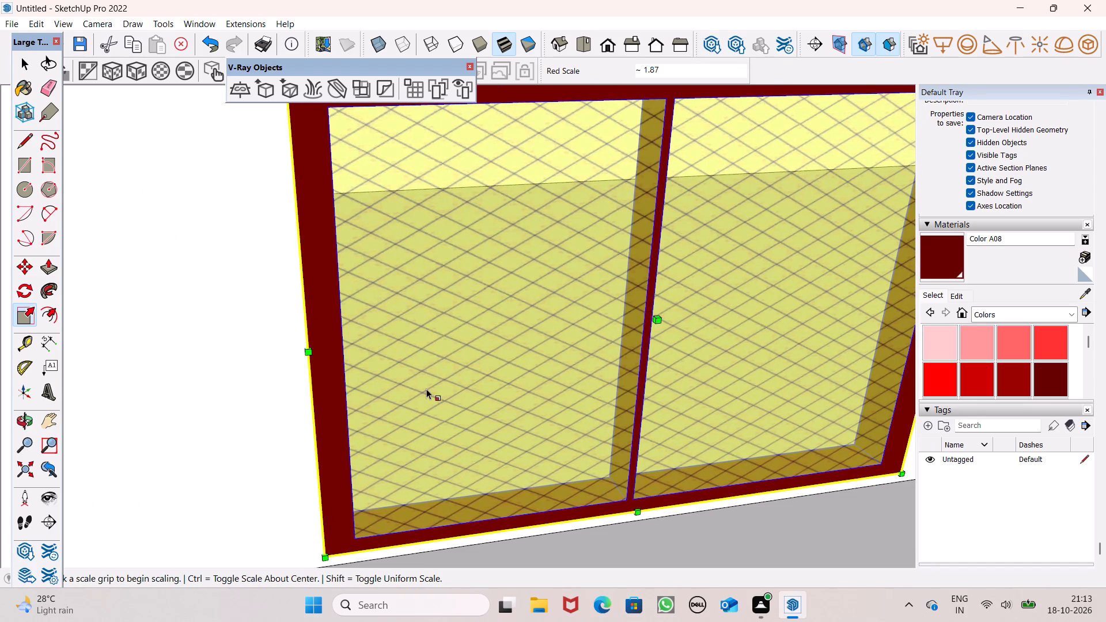
Scale the copied window along the blue axis by about 1.25 to fill the opening's height, and deselect it.
scroll(426, 380, "down", 4)
scroll(490, 283, "down", 3)
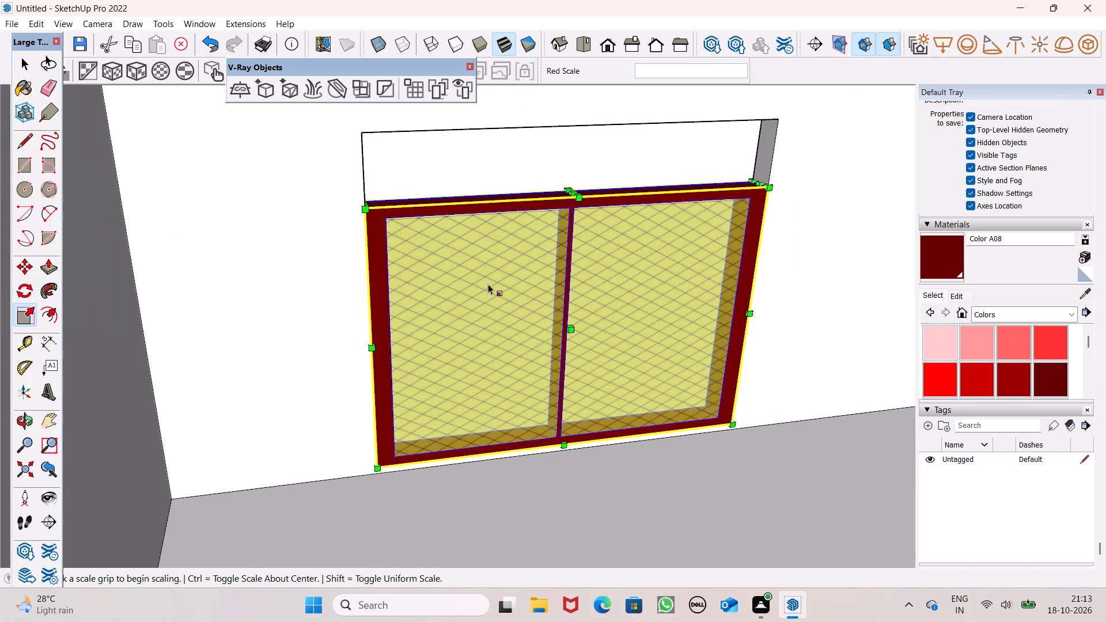
scroll(559, 194, "up", 3)
scroll(574, 222, "down", 2)
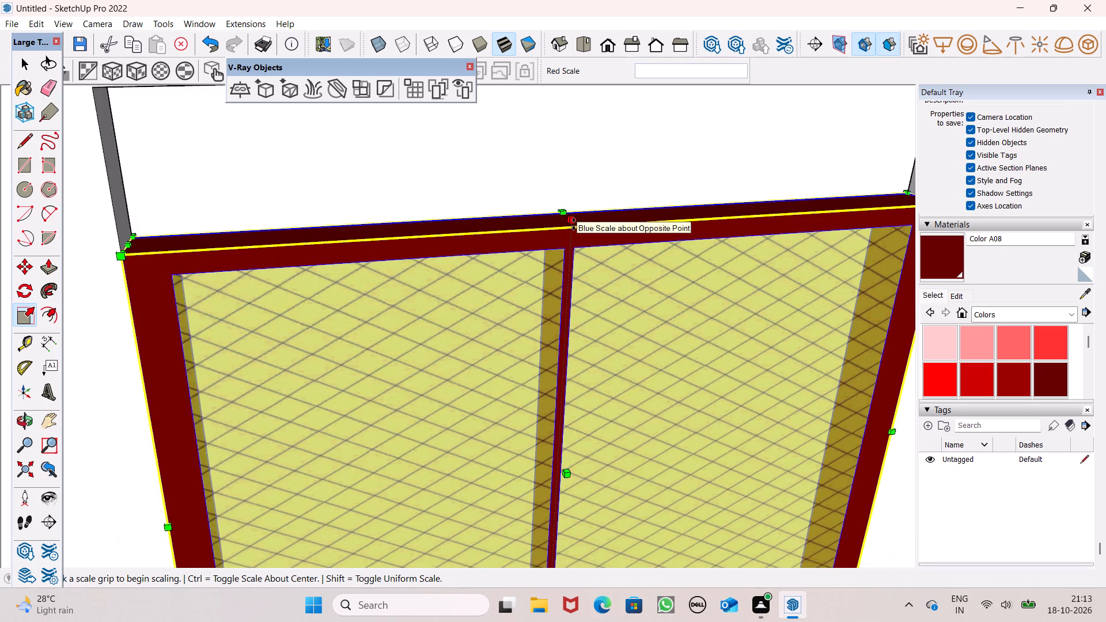
scroll(574, 224, "down", 2)
left_click_drag(574, 224, 573, 105)
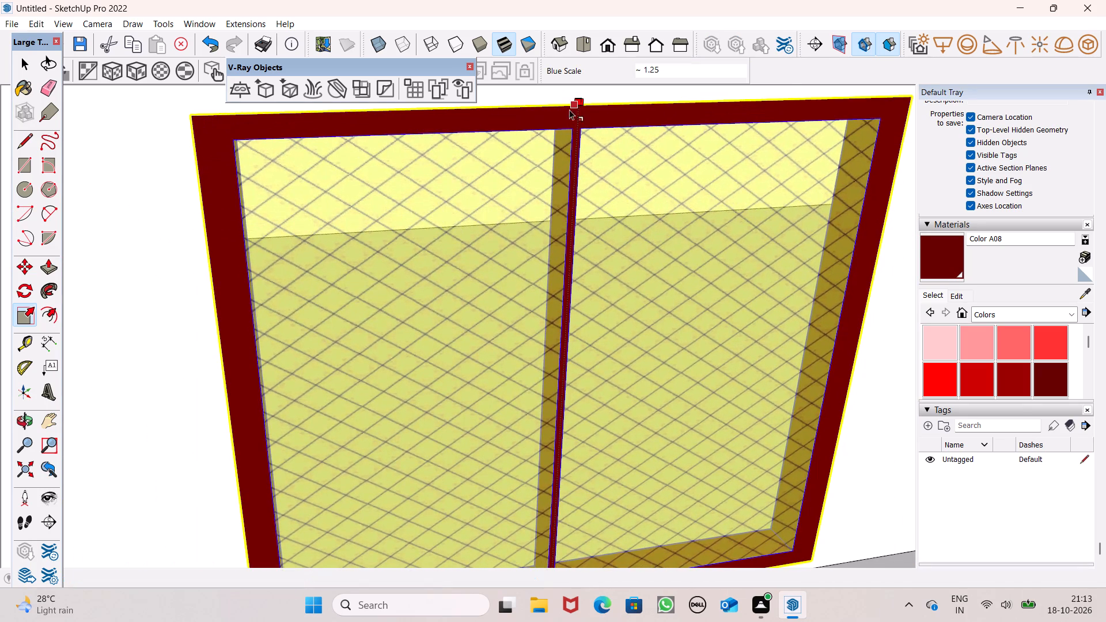
scroll(476, 240, "down", 5)
key("space")
scroll(475, 257, "down", 6)
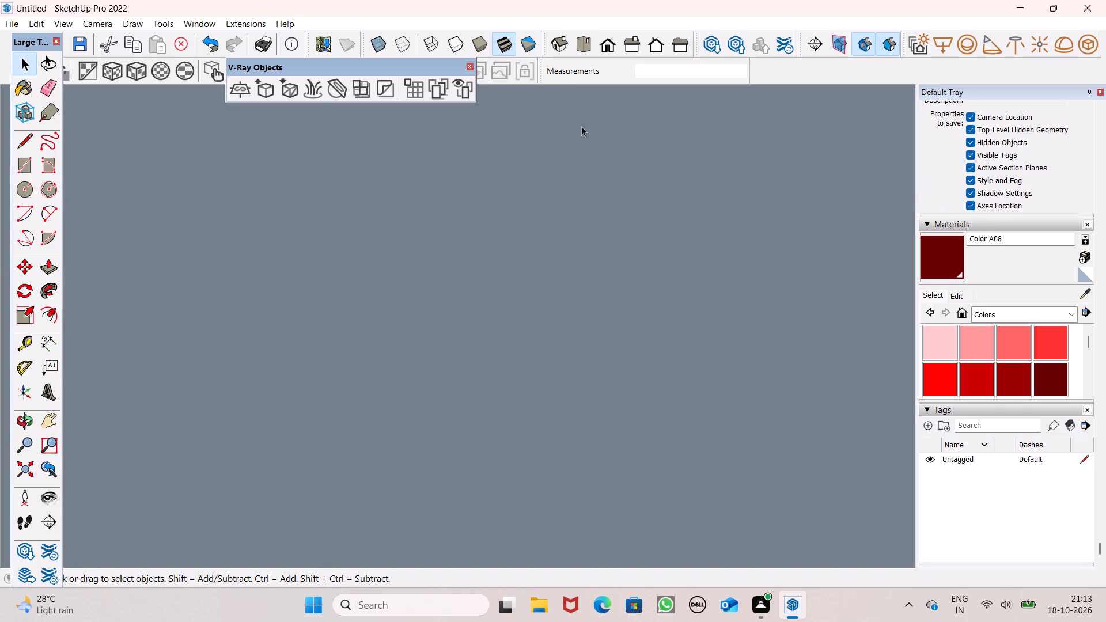
left_click(611, 53)
scroll(668, 407, "down", 8)
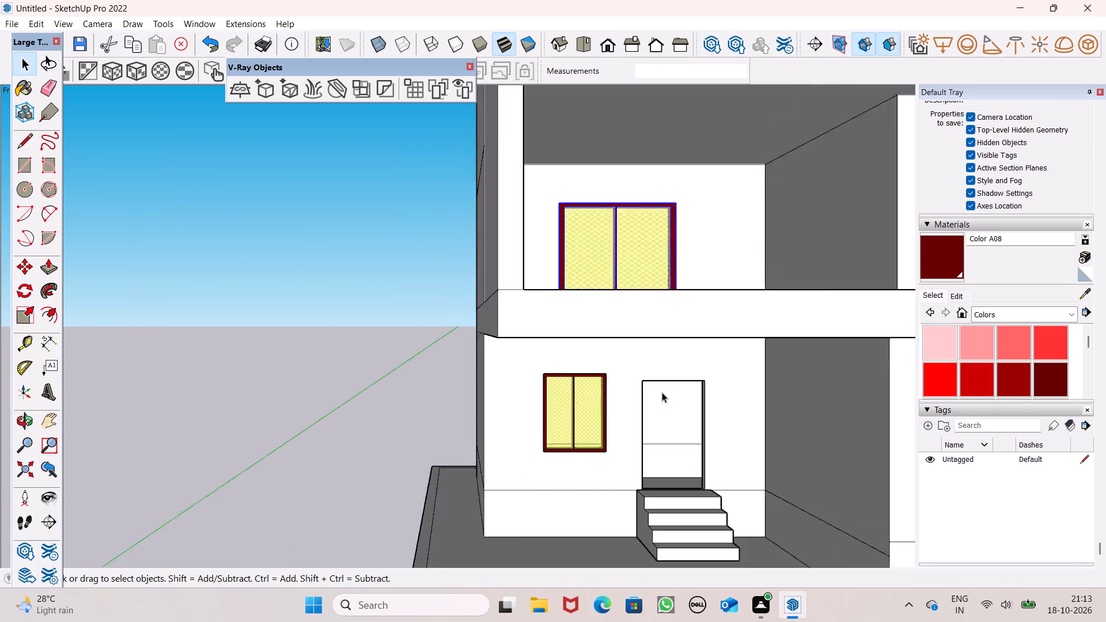
scroll(662, 392, "down", 3)
left_click(414, 332)
Select the lowest pane of the tall five-pane window and open the Glass and Mirrors material collection.
scroll(434, 348, "down", 5)
middle_click_drag(646, 442, 537, 464)
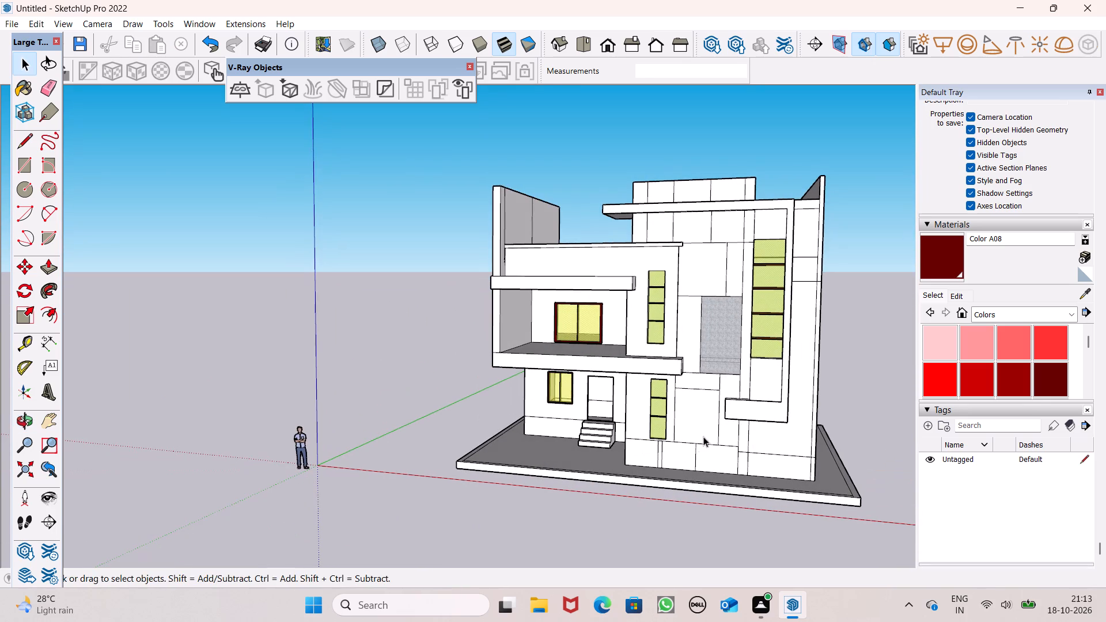
middle_click_drag(762, 456, 818, 454)
scroll(762, 458, "up", 1)
scroll(768, 328, "up", 9)
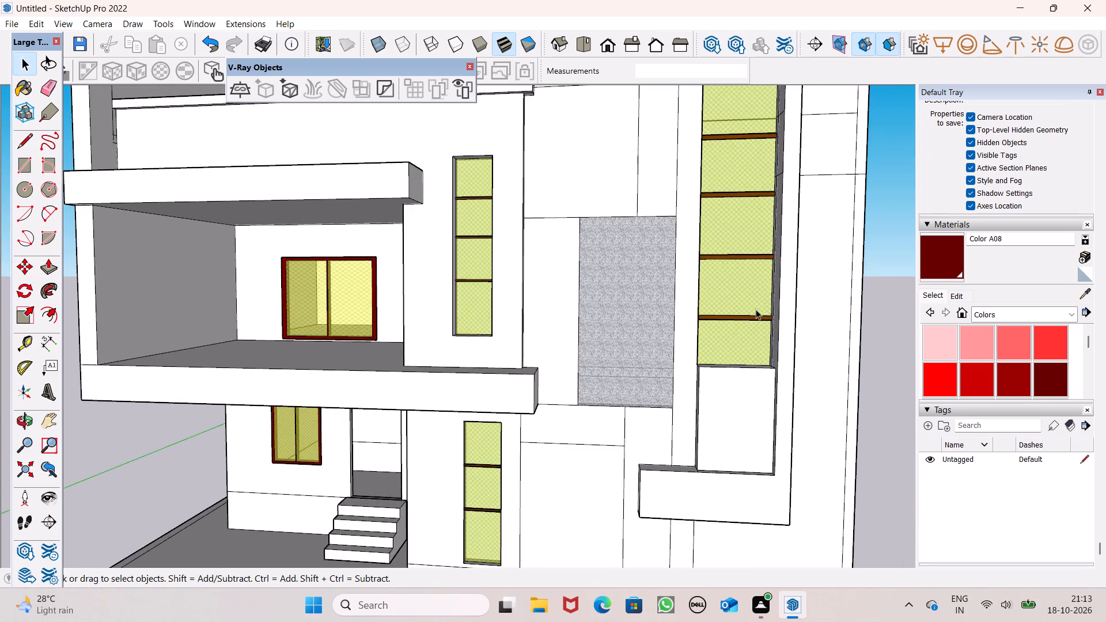
middle_click_drag(756, 312, 775, 336)
scroll(761, 346, "up", 2)
left_click(750, 351)
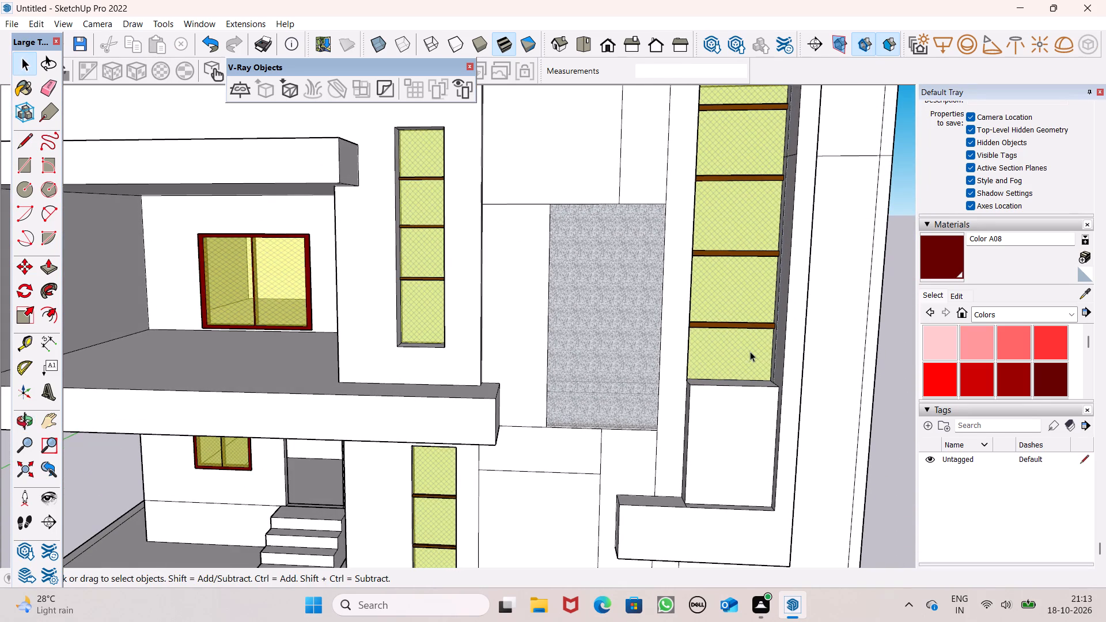
scroll(762, 332, "up", 6)
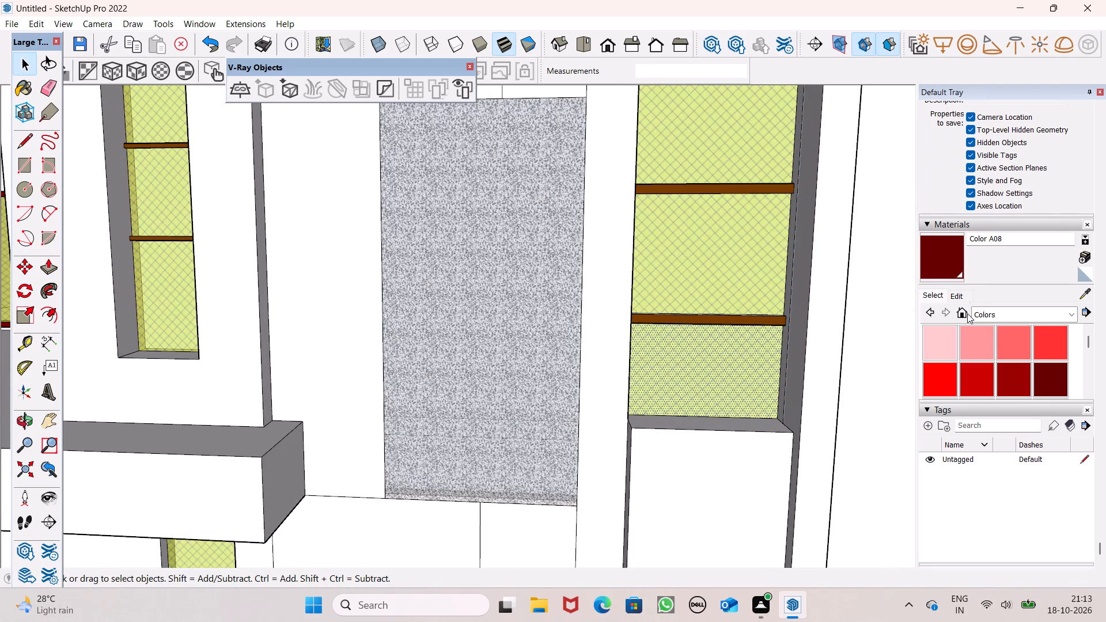
left_click(1006, 310)
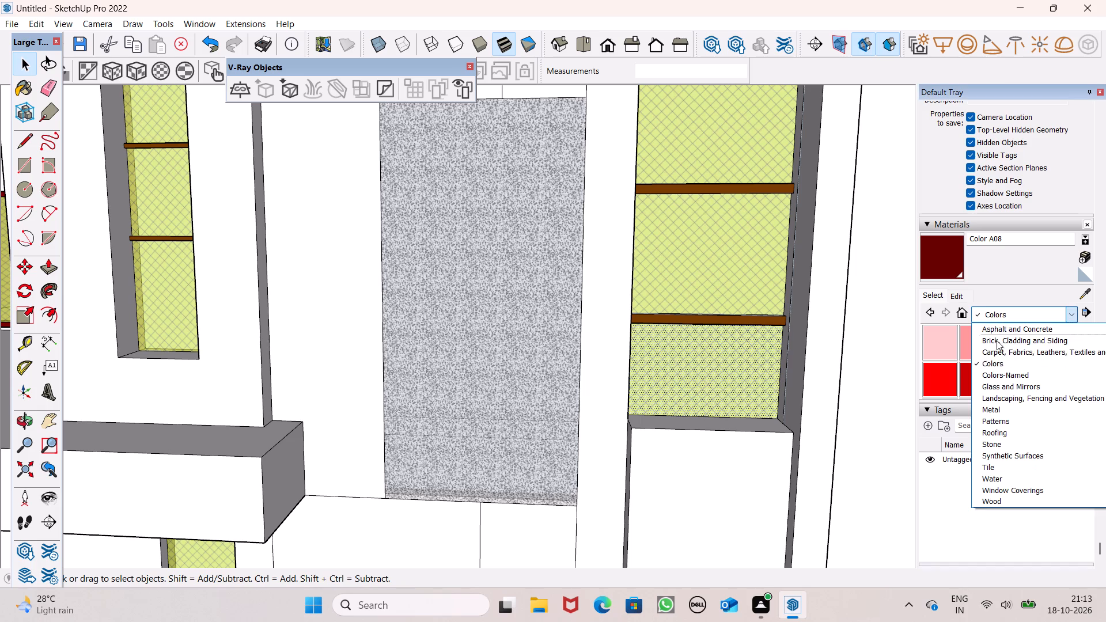
left_click(997, 385)
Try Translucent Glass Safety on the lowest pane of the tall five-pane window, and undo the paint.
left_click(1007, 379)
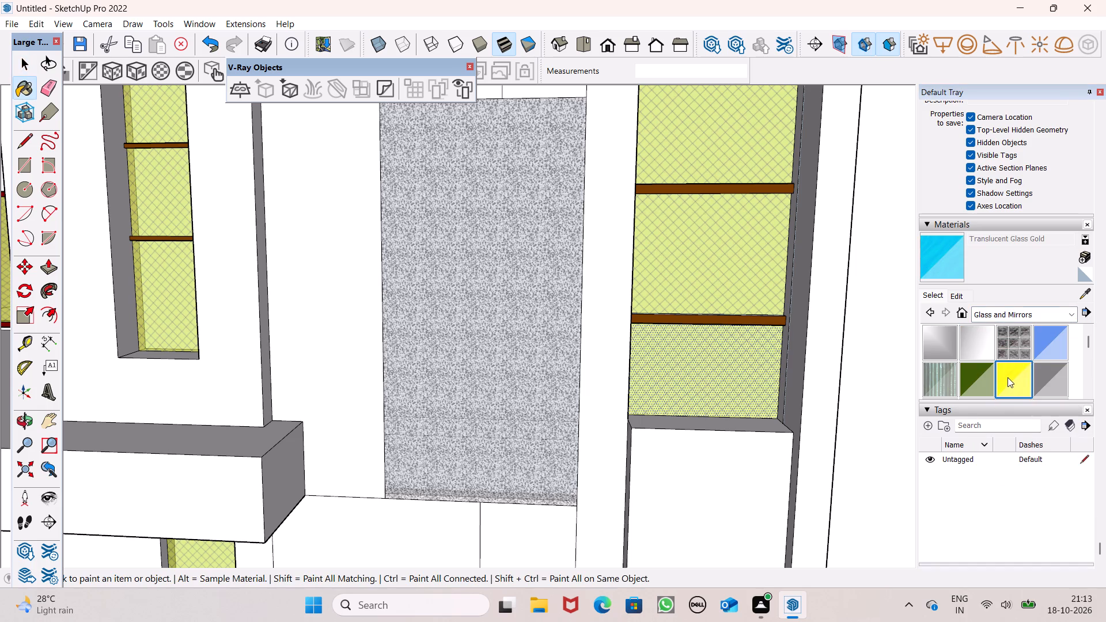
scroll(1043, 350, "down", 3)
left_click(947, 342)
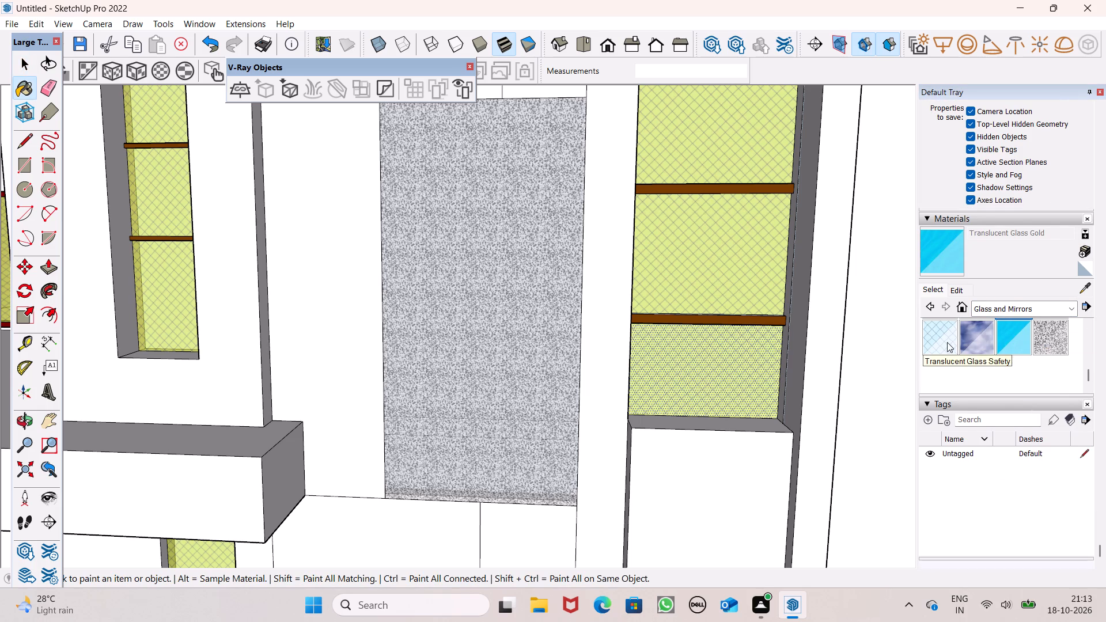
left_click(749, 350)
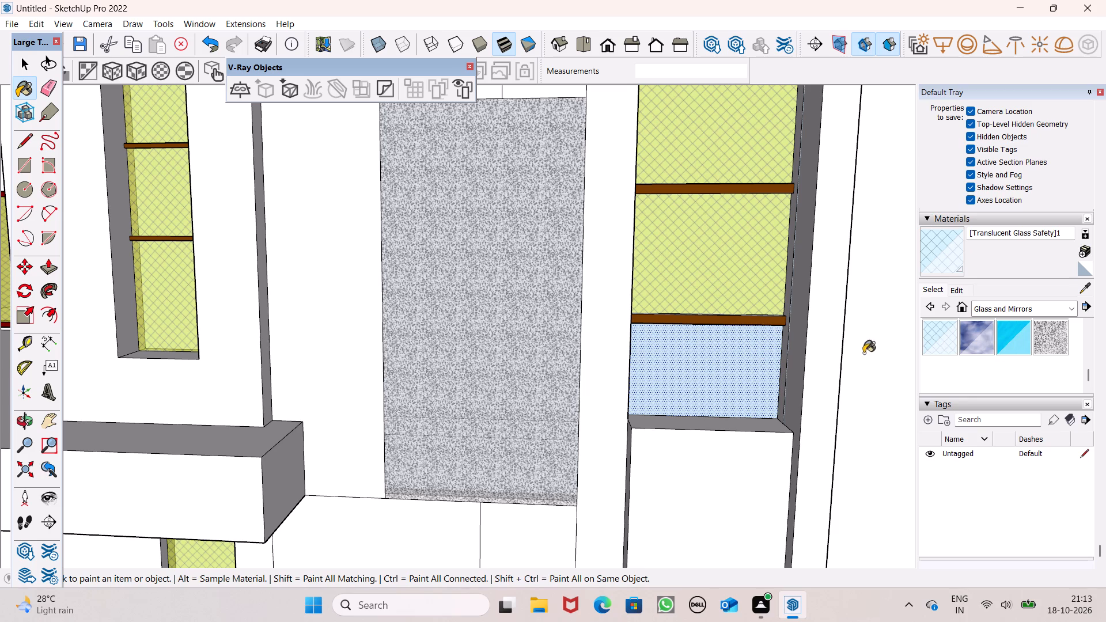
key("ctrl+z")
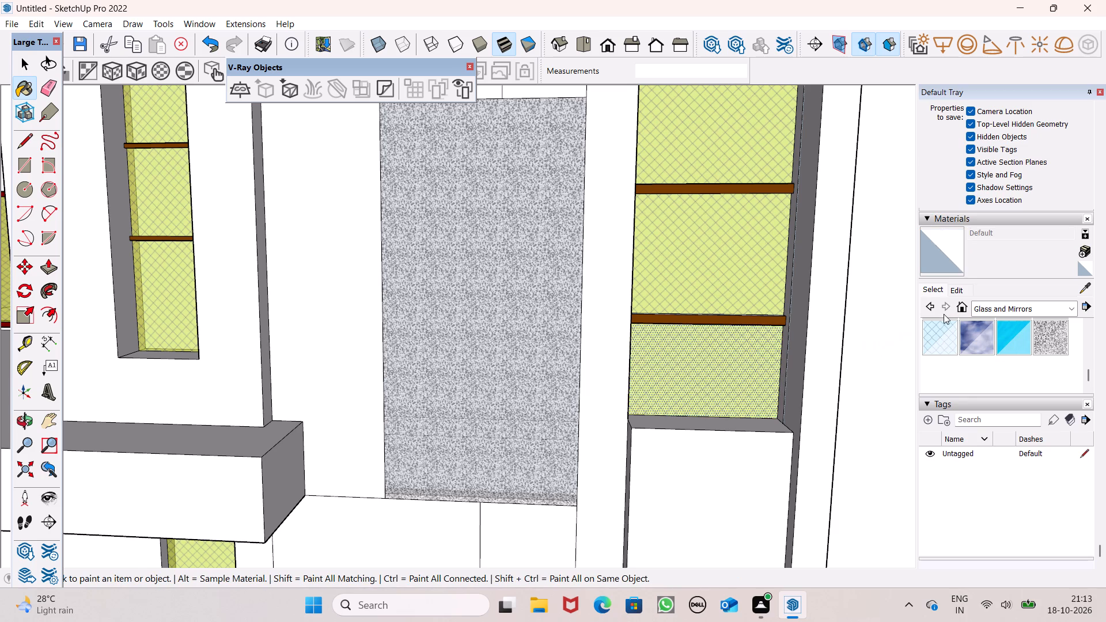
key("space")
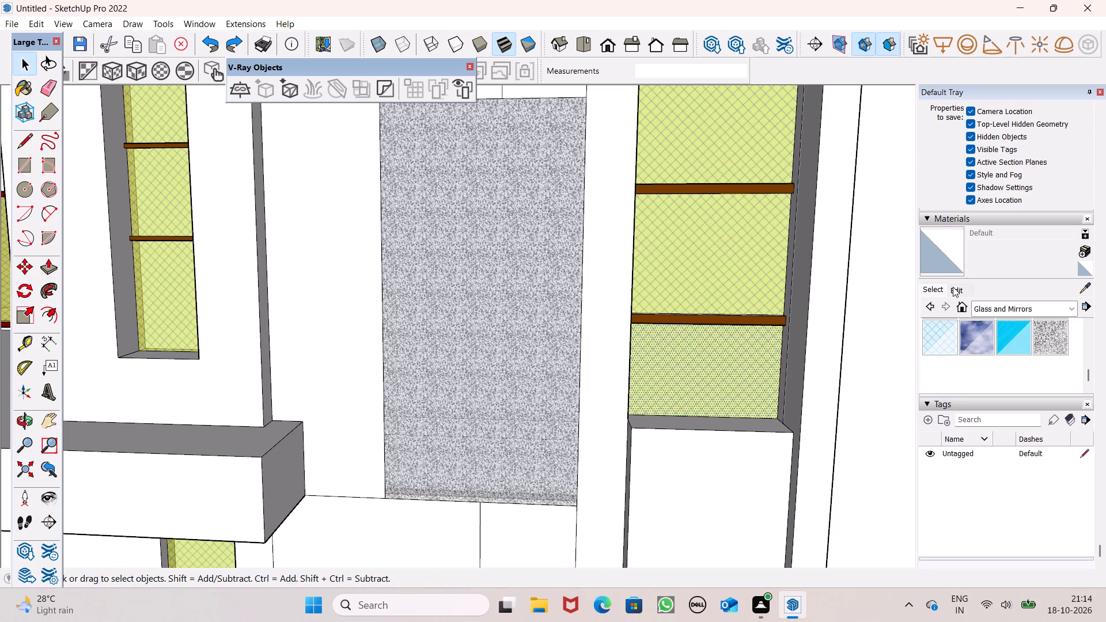
Paint all five panes of the tall window with Translucent Glass Safety.
left_click(932, 337)
left_click(718, 284)
left_click(730, 336)
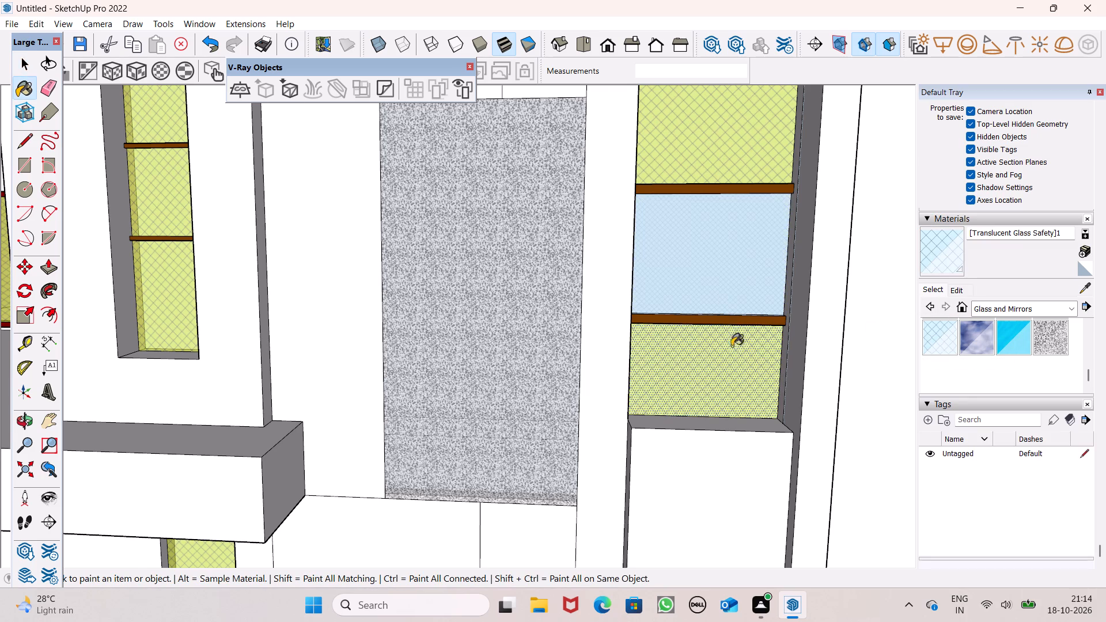
scroll(732, 381, "down", 7)
left_click(730, 268)
left_click(722, 194)
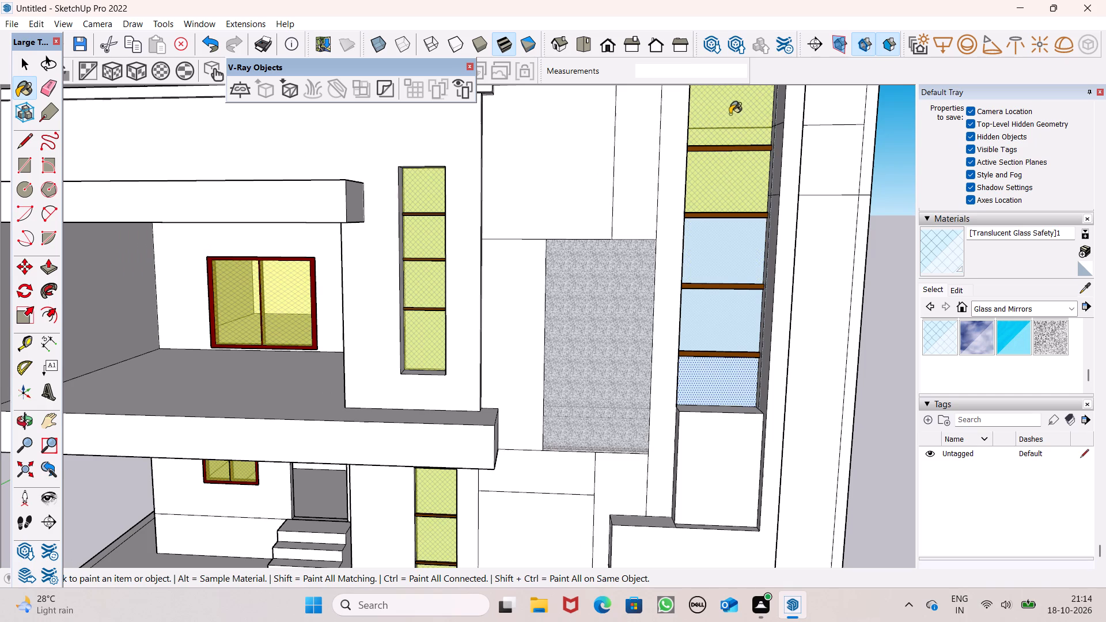
left_click(730, 113)
Paint the four panes of the narrow upper-floor window beside the balcony with Translucent Glass Safety.
left_click(412, 193)
left_click(430, 242)
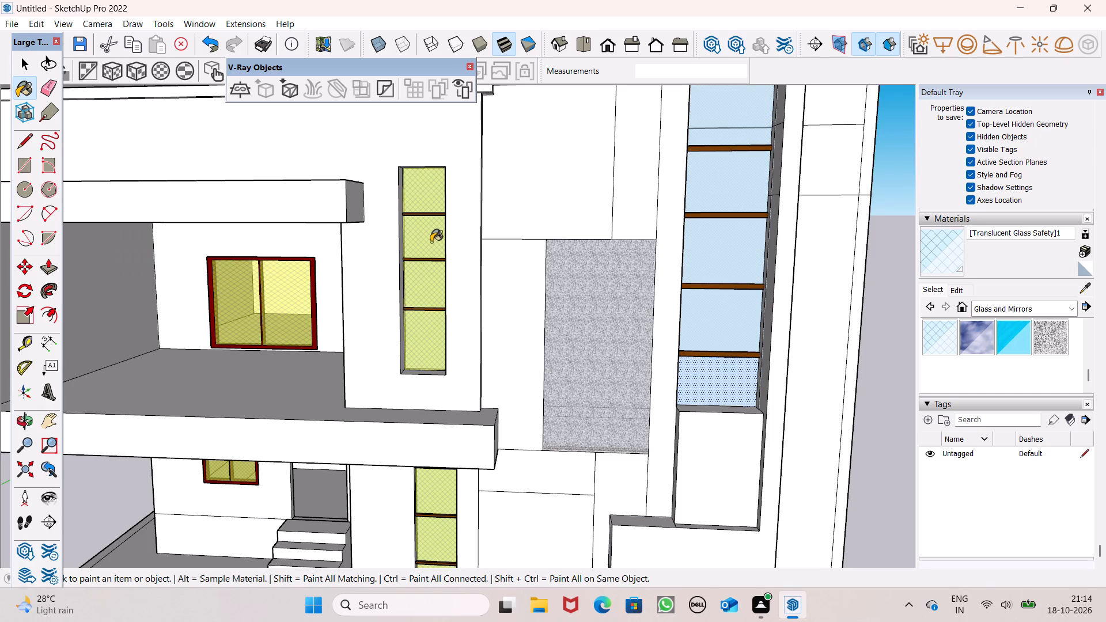
left_click(418, 294)
left_click(414, 340)
Paint the three panes of the narrow ground-floor window beside the entrance with Translucent Glass Safety.
scroll(423, 415, "down", 3)
scroll(437, 541, "up", 4)
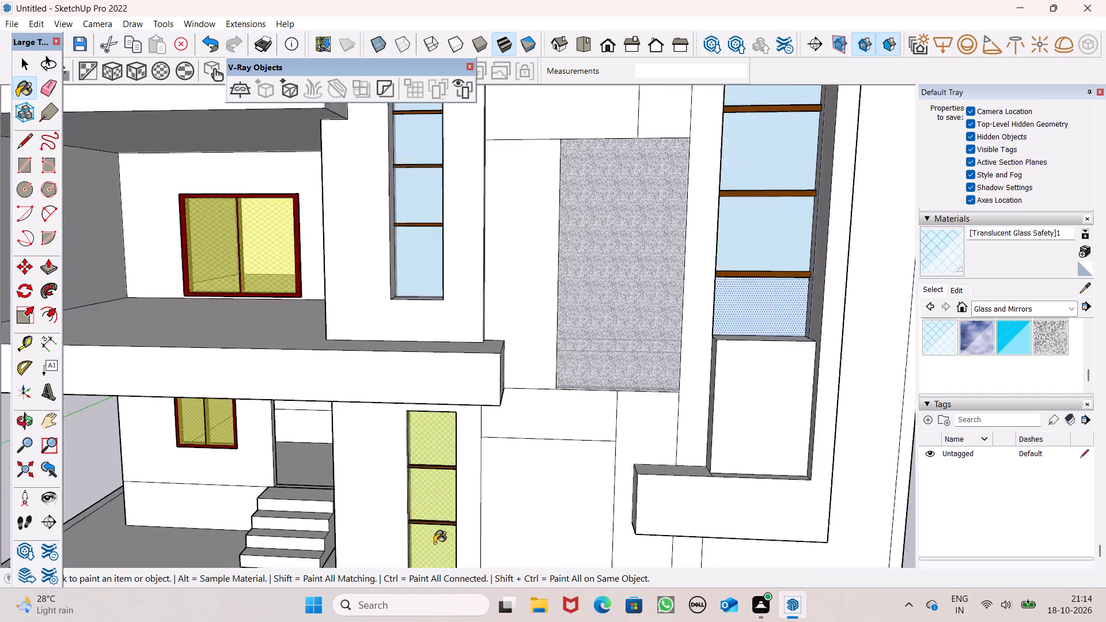
scroll(434, 543, "up", 3)
left_click(426, 422)
left_click(433, 483)
scroll(488, 381, "down", 5)
scroll(480, 486, "up", 4)
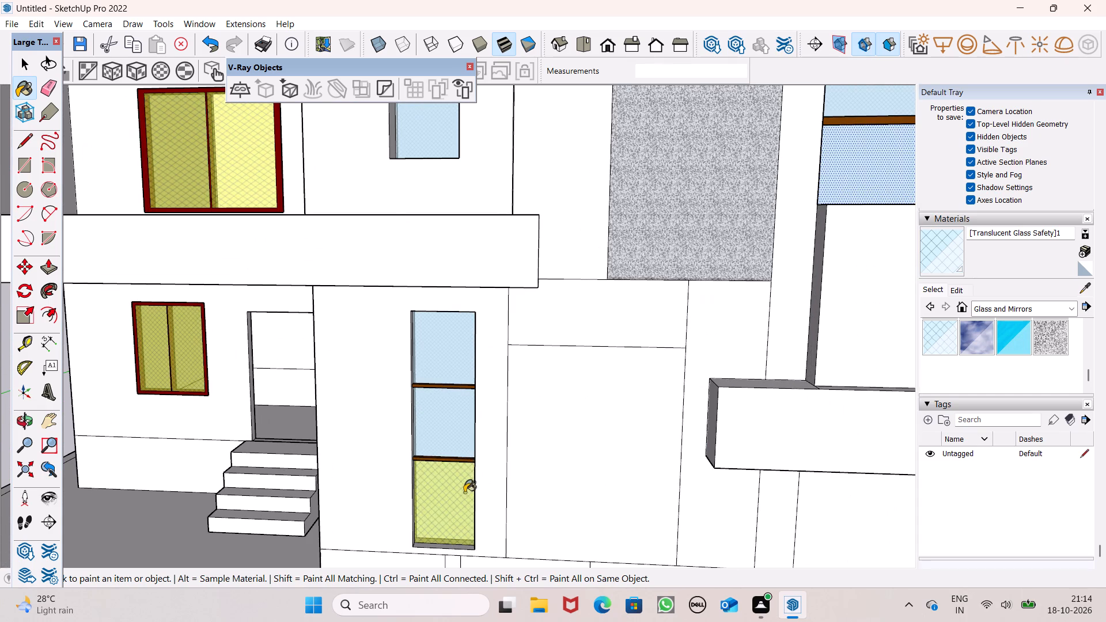
left_click(466, 492)
Edit the Translucent Glass Safety material and set its texture width to 61'.
left_click(954, 286)
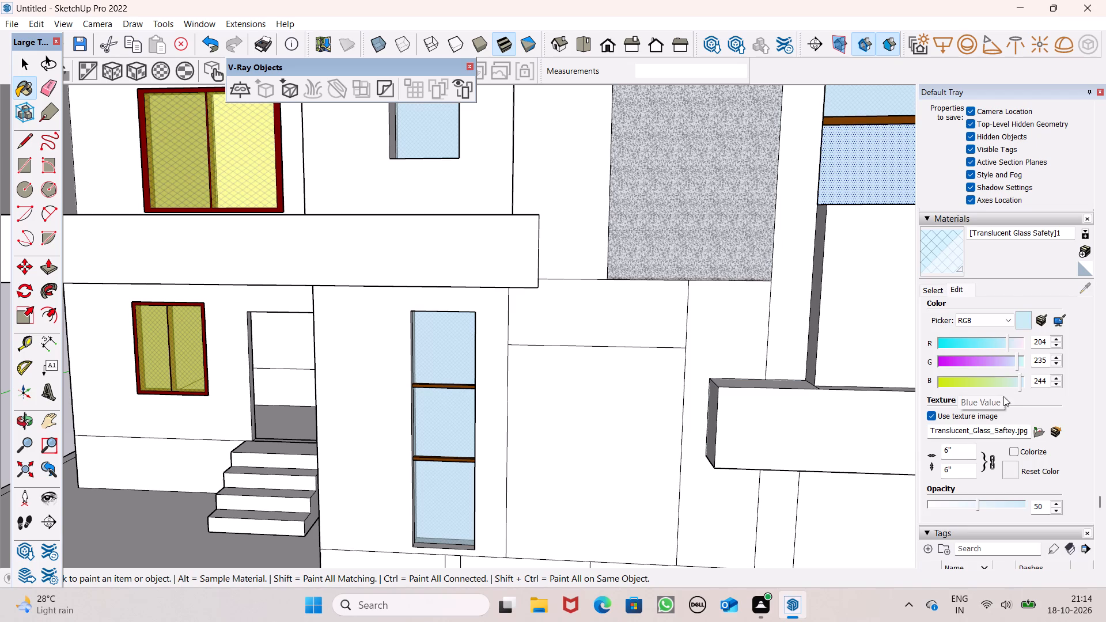
left_click(960, 452)
key("BackSpace")
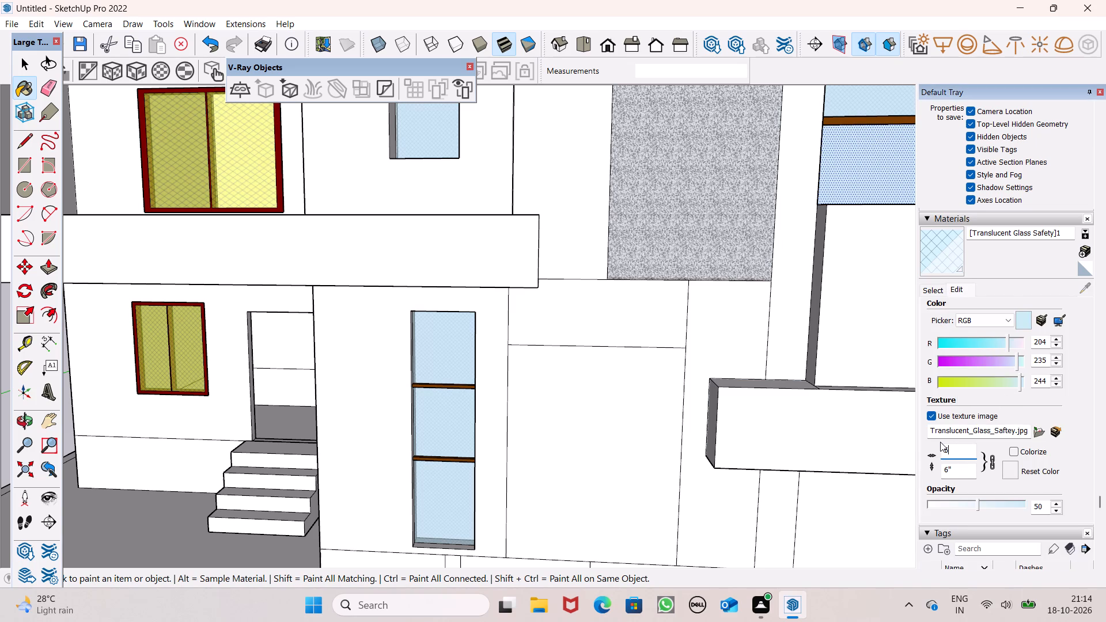
type("1'")
key("Return")
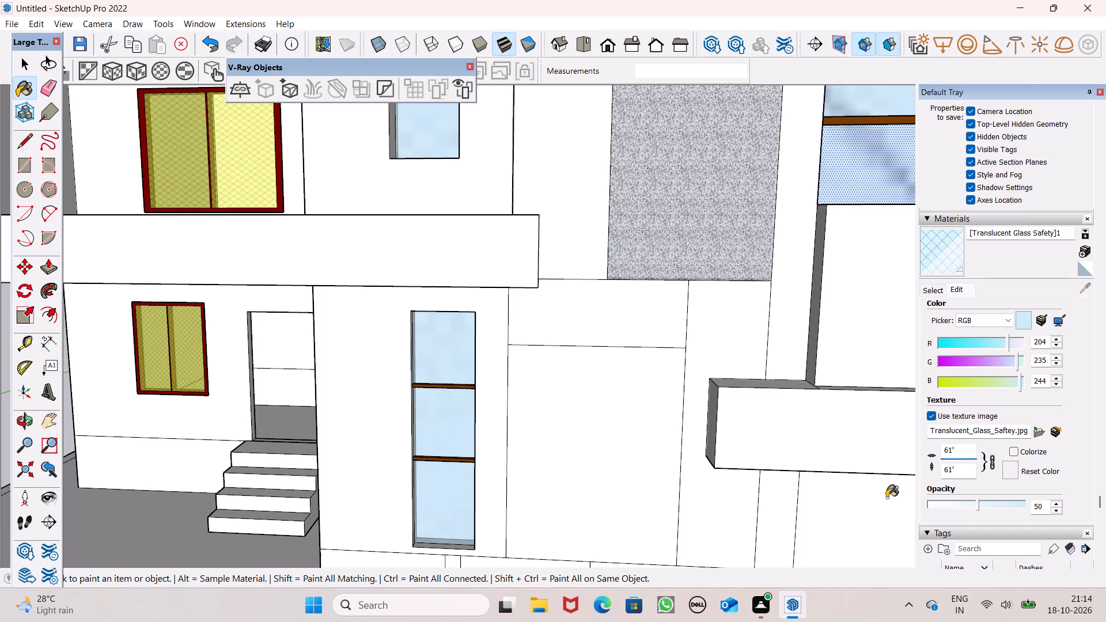
Set the Translucent Glass Safety material's texture width to 1'.
key("BackSpace")
key("BackSpace")
key("BackSpace")
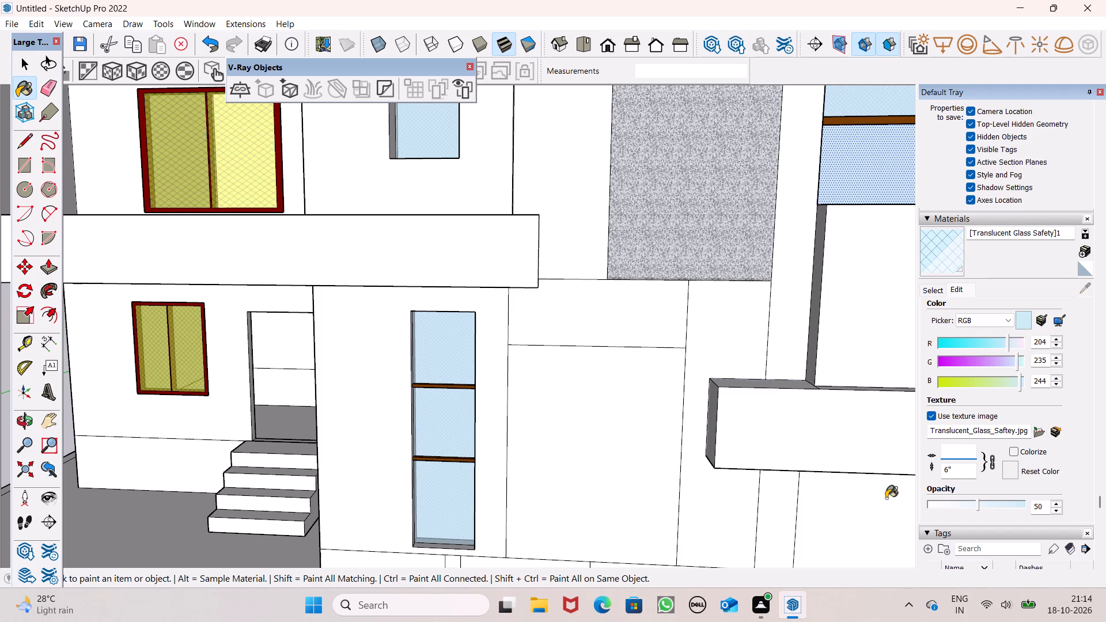
type("1'")
key("Return")
Recolour the Translucent Glass Safety material yellow with RGB values 255, 255, 55, and return to the Select tool.
left_click(976, 383)
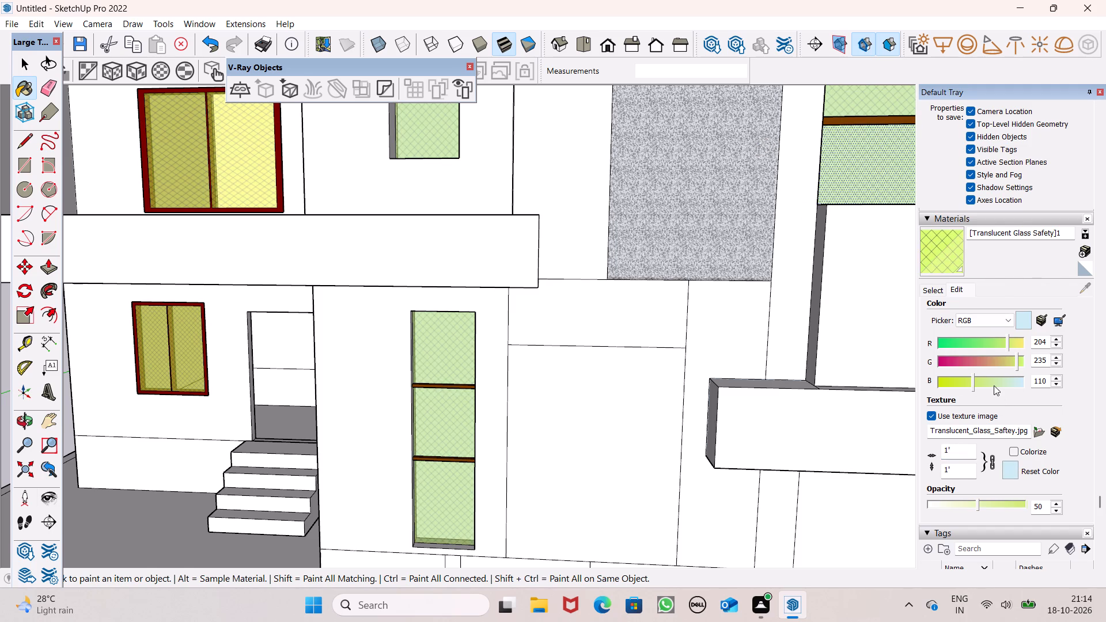
left_click_drag(1008, 341, 1018, 340)
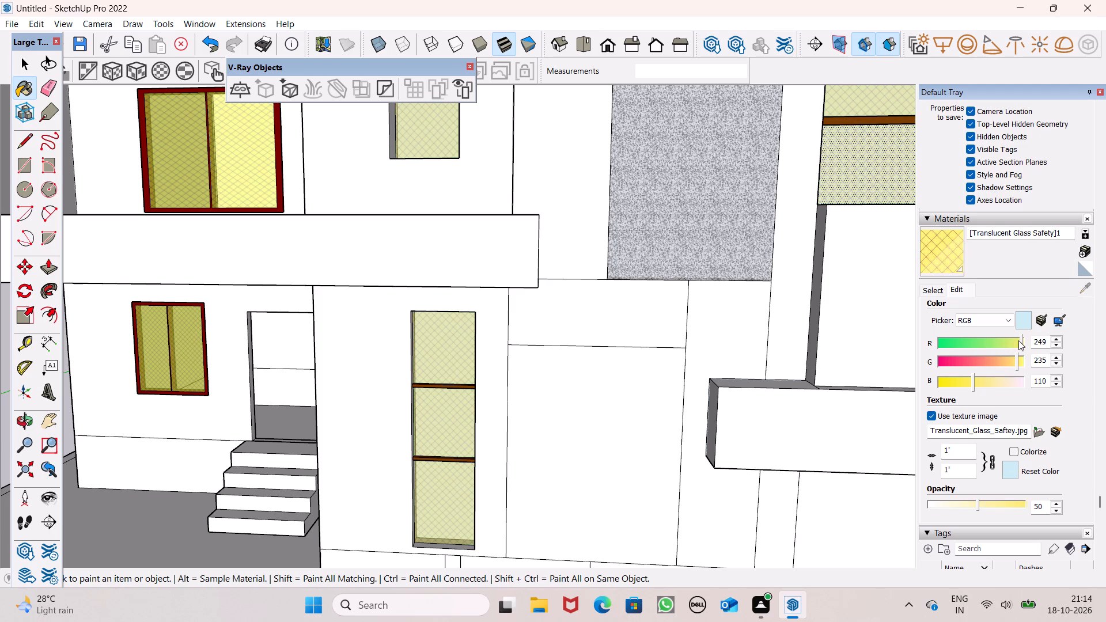
left_click_drag(1018, 340, 1020, 340)
double_click(1020, 340)
left_click_drag(1015, 358, 1021, 359)
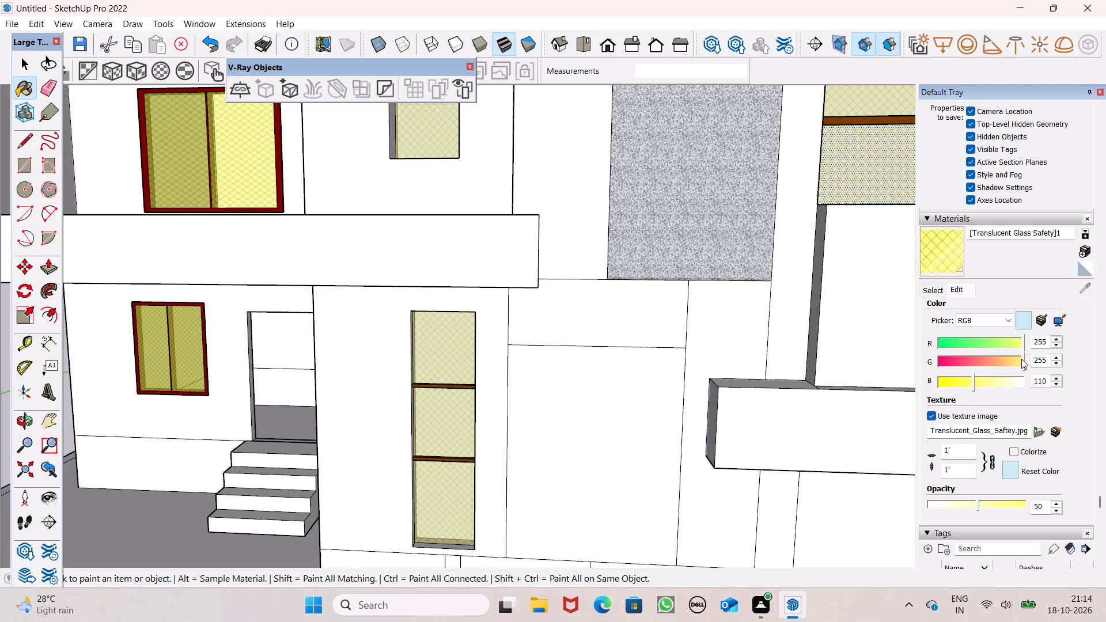
left_click_drag(1021, 359, 1022, 359)
left_click(1022, 359)
left_click_drag(974, 384, 959, 386)
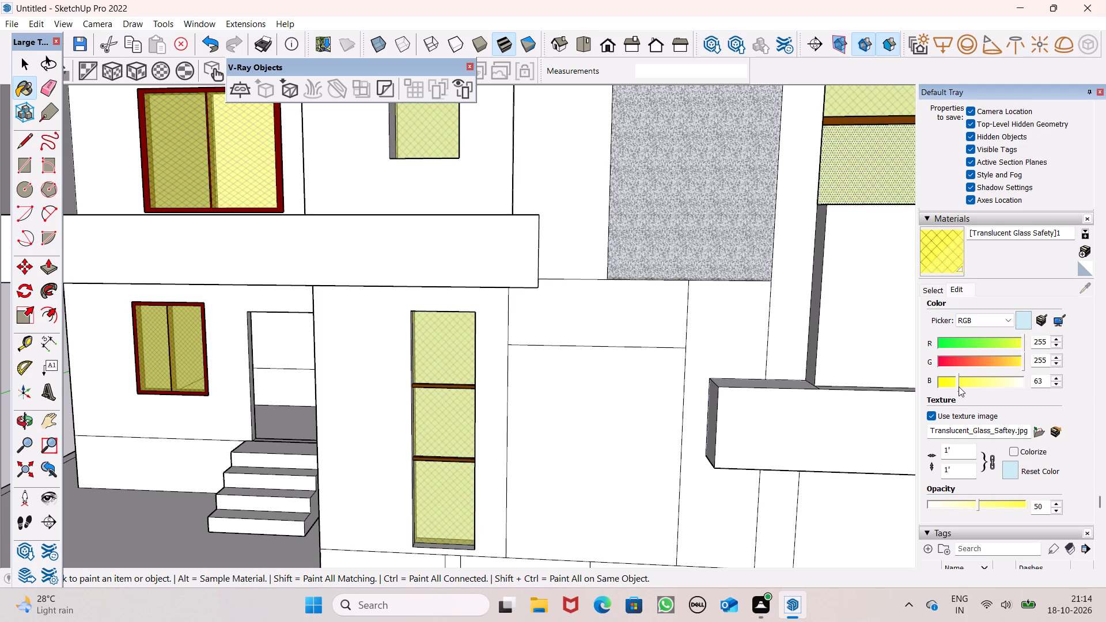
left_click_drag(959, 386, 957, 387)
left_click(957, 387)
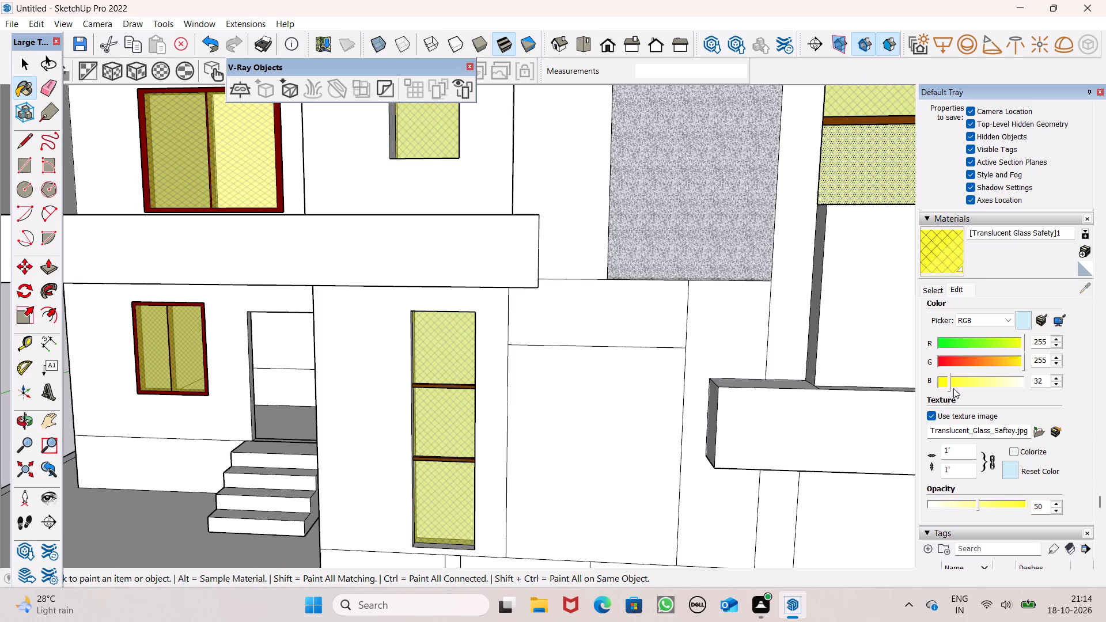
left_click(959, 388)
scroll(574, 279, "down", 13)
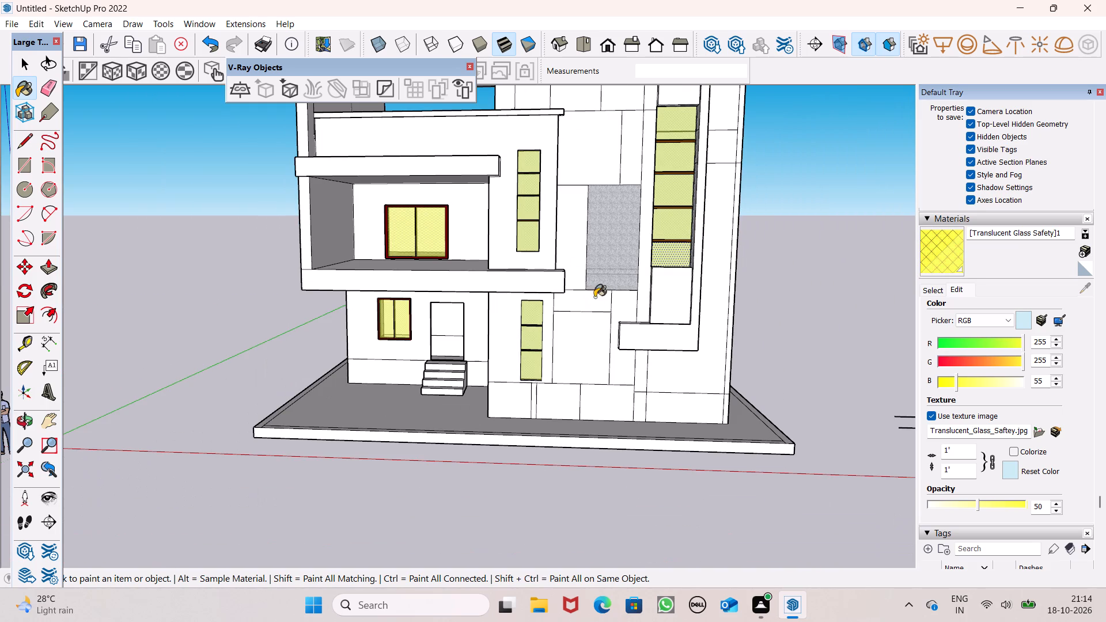
key("space")
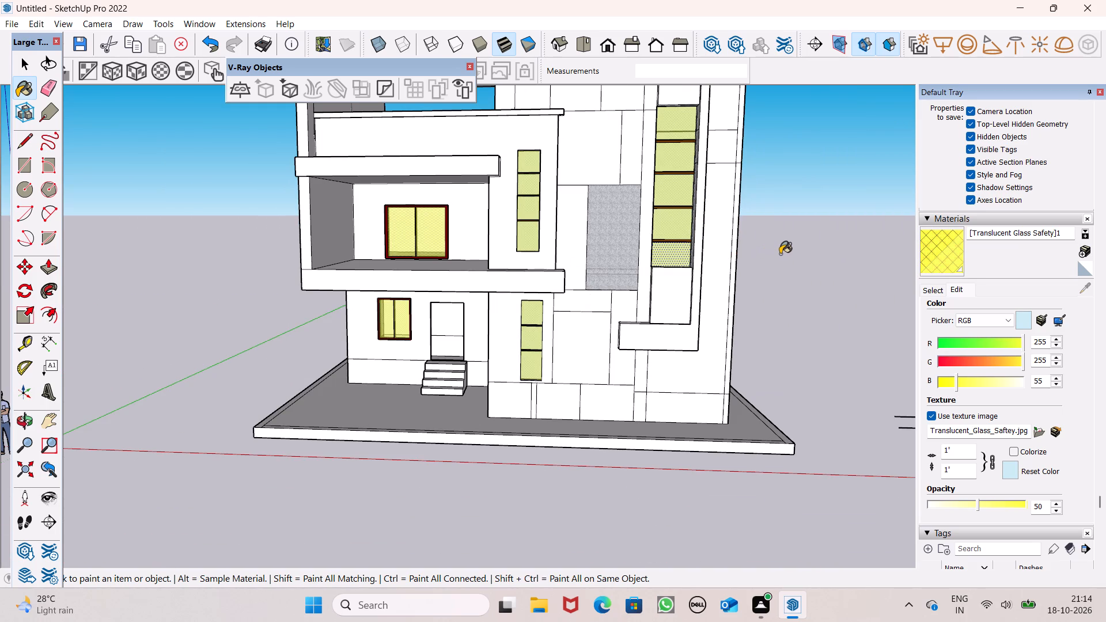
key("space")
key("space")
left_click(783, 251)
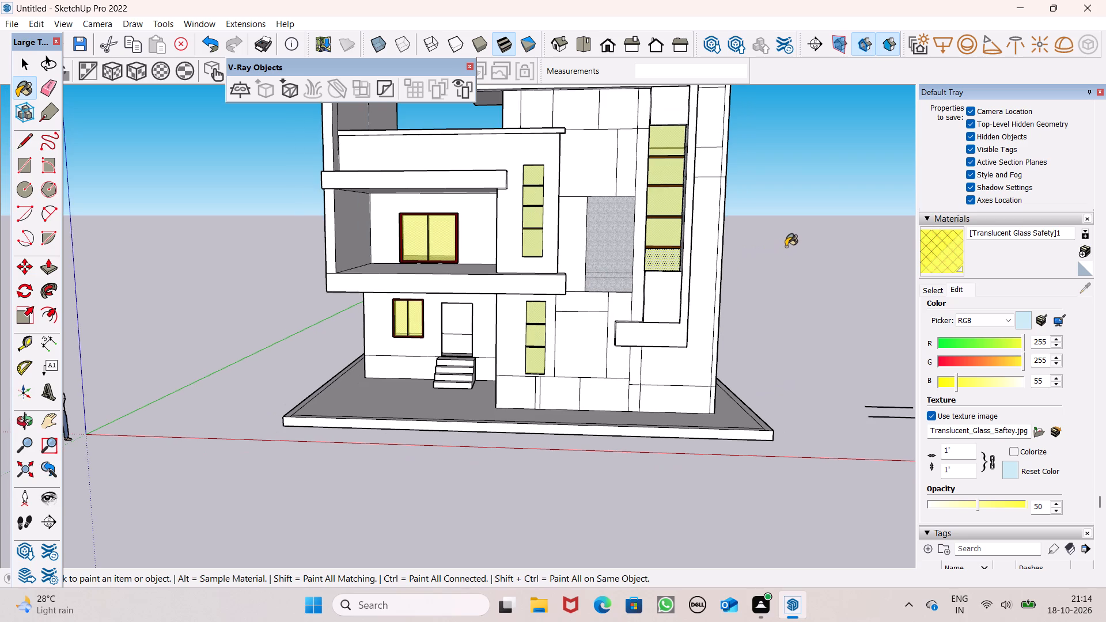
scroll(786, 245, "down", 5)
middle_click_drag(568, 256, 577, 283)
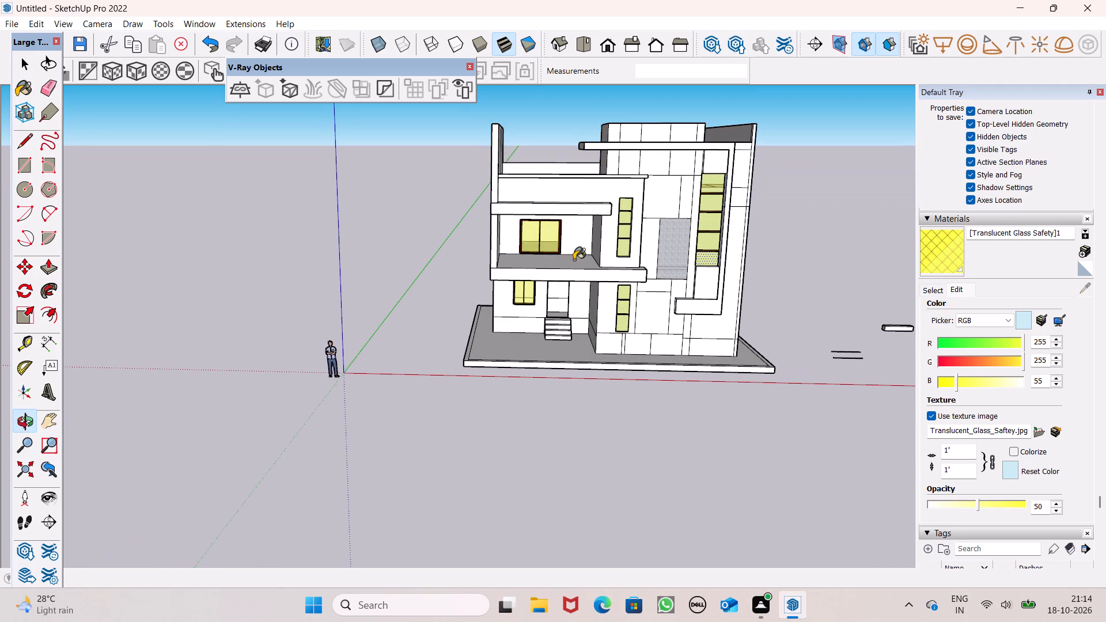
key("Escape")
key("b")
key("b")
key("space")
key("space")
left_click(435, 358)
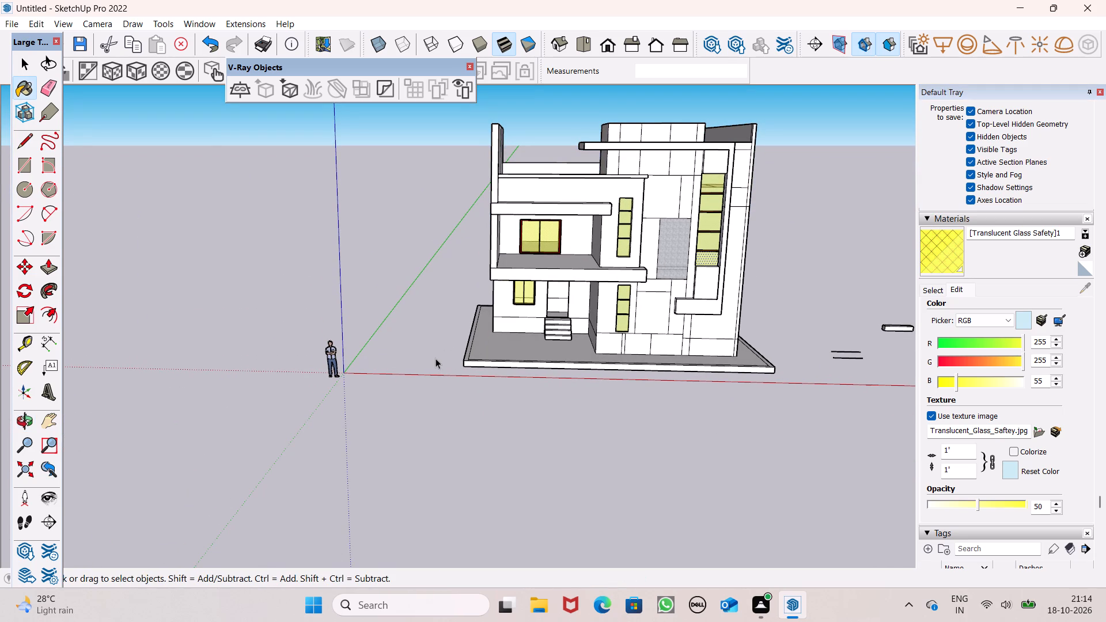
Erase the horizontal seam lines across the front wall strip between the tall window's projecting frame and the building corner.
scroll(752, 229, "up", 7)
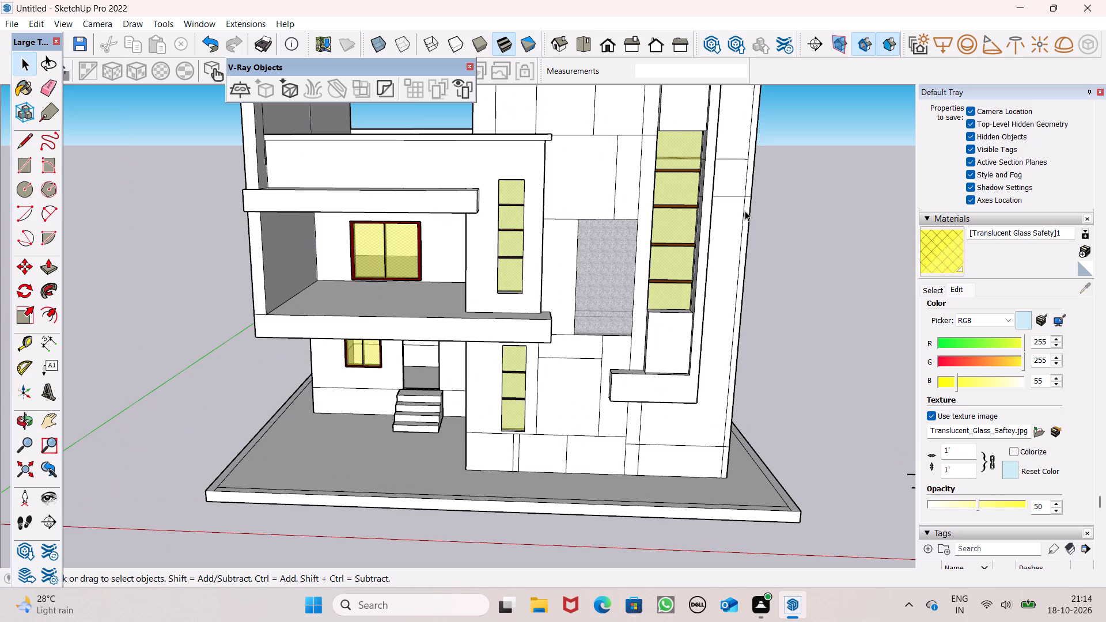
scroll(760, 262, "down", 2)
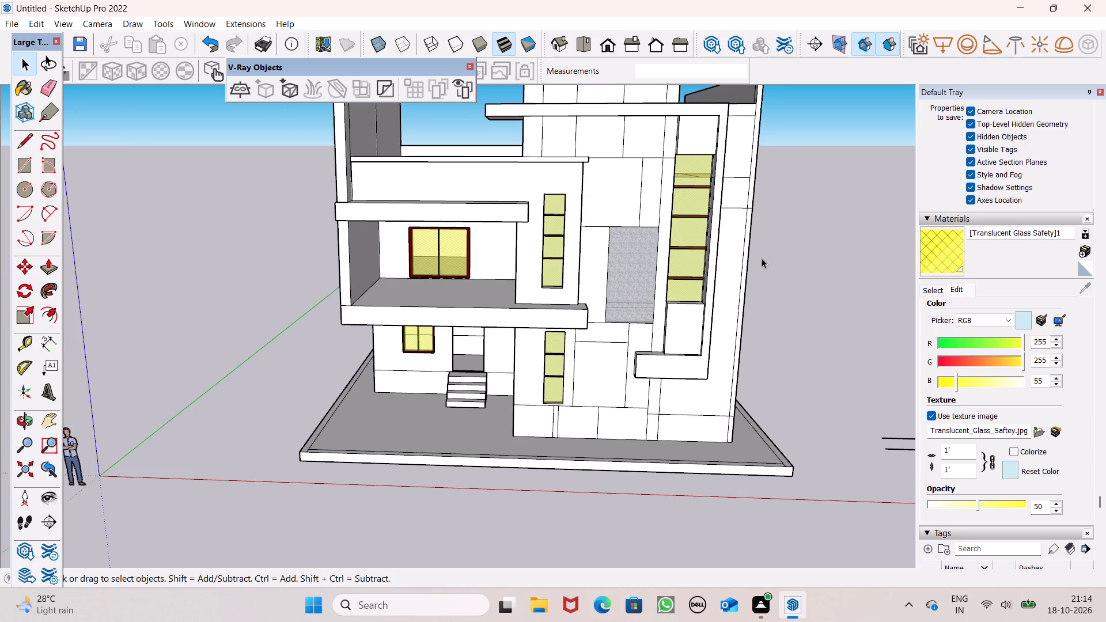
middle_click_drag(773, 270, 643, 308)
middle_click(643, 308)
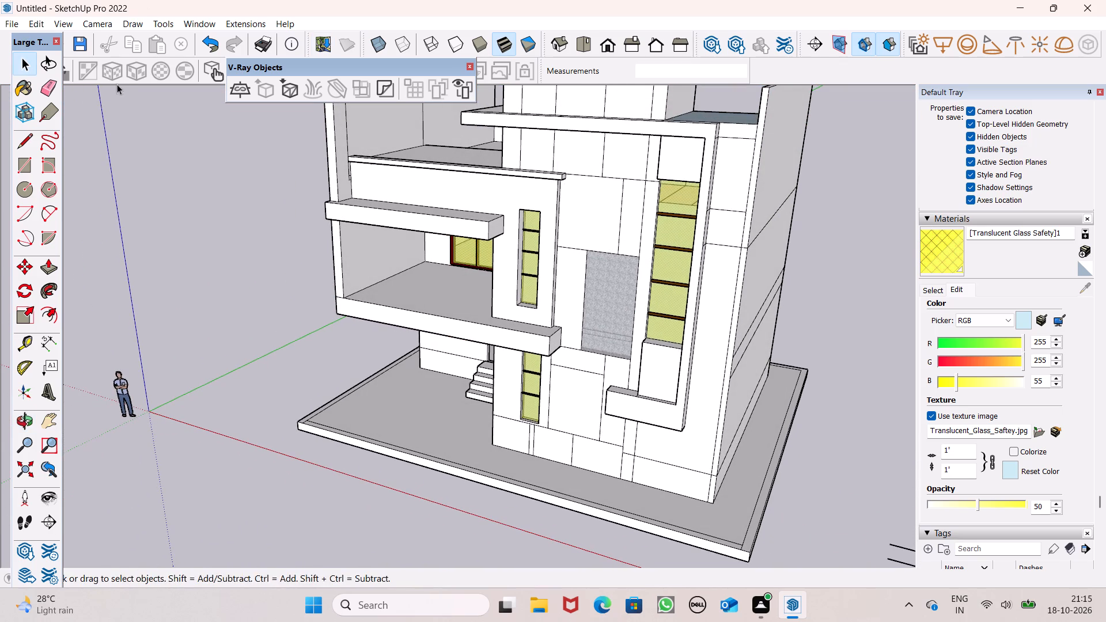
left_click(48, 91)
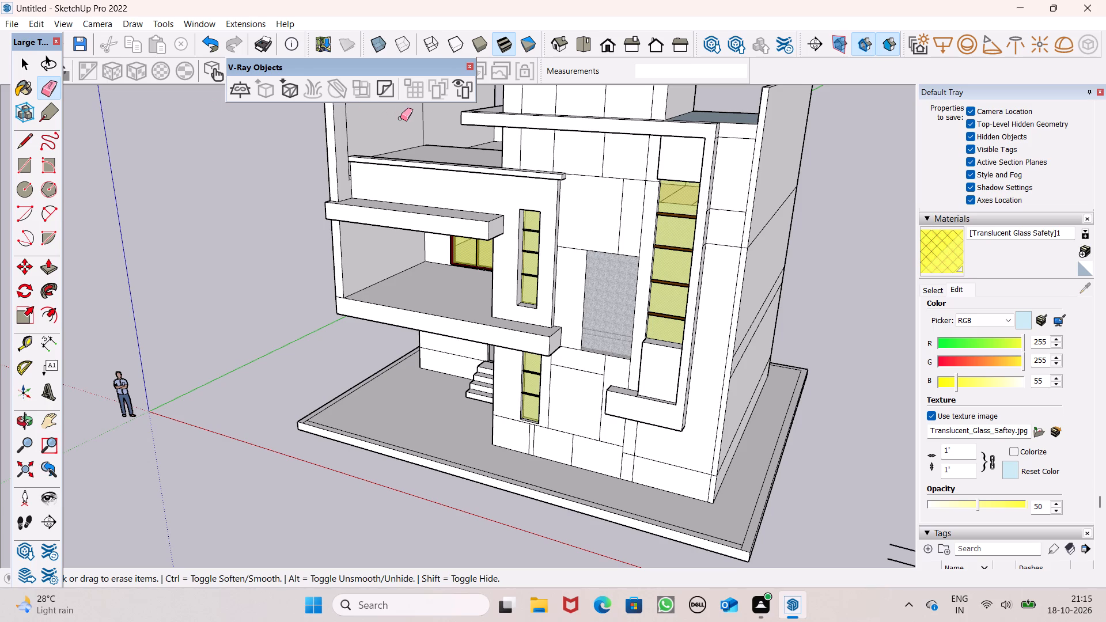
scroll(402, 121, "down", 3)
scroll(575, 73, "up", 7)
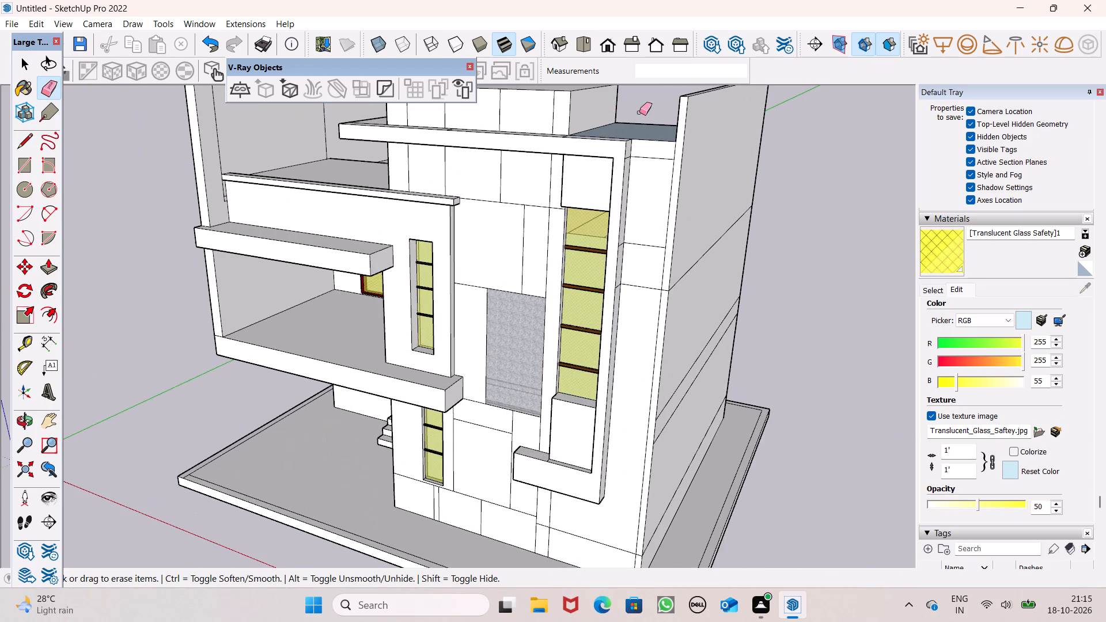
scroll(641, 120, "up", 3)
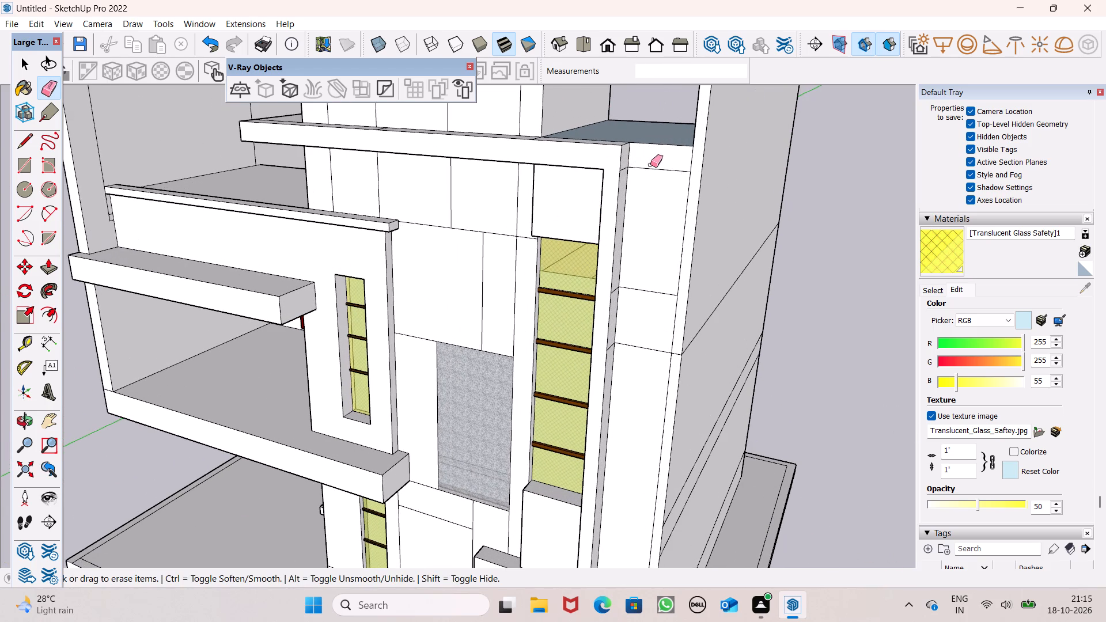
middle_click_drag(673, 182, 632, 186)
scroll(632, 179, "up", 5)
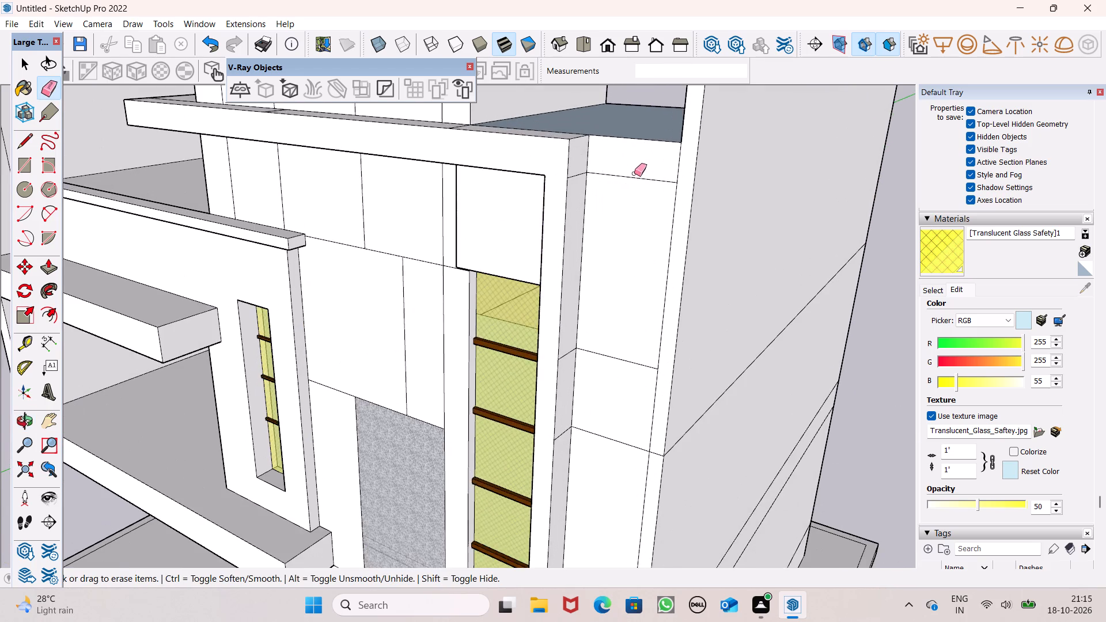
left_click_drag(634, 175, 638, 185)
left_click_drag(569, 170, 568, 179)
scroll(600, 175, "down", 5)
scroll(628, 287, "up", 4)
scroll(623, 299, "down", 2)
scroll(618, 378, "up", 4)
left_click_drag(616, 384, 616, 389)
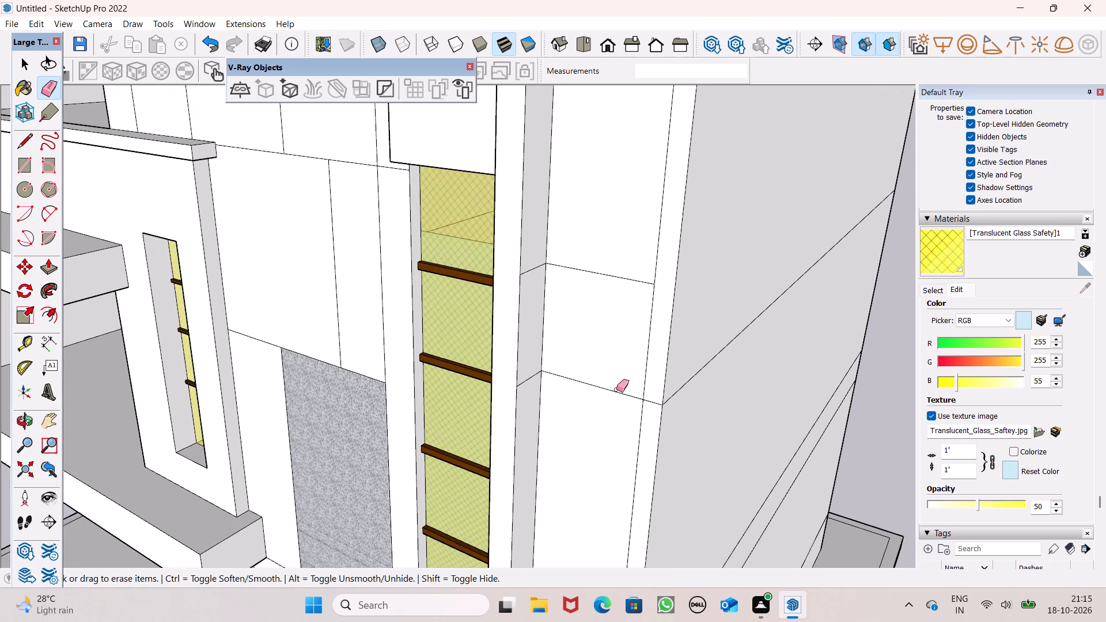
left_click_drag(616, 389, 616, 390)
left_click_drag(609, 269, 609, 280)
scroll(650, 378, "up", 4)
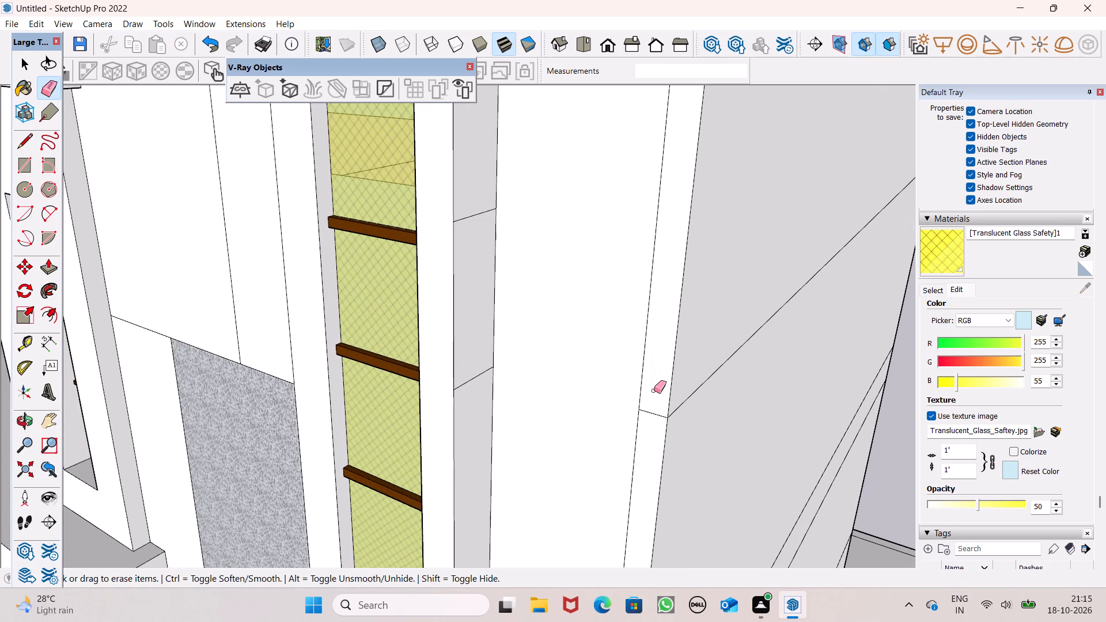
left_click_drag(654, 403, 658, 413)
left_click_drag(652, 400, 652, 420)
Erase the two remaining horizontal seam lines on the outer side face of the tall window's projecting frame.
left_click(502, 371)
left_click_drag(474, 364, 479, 378)
left_click_drag(470, 218, 473, 230)
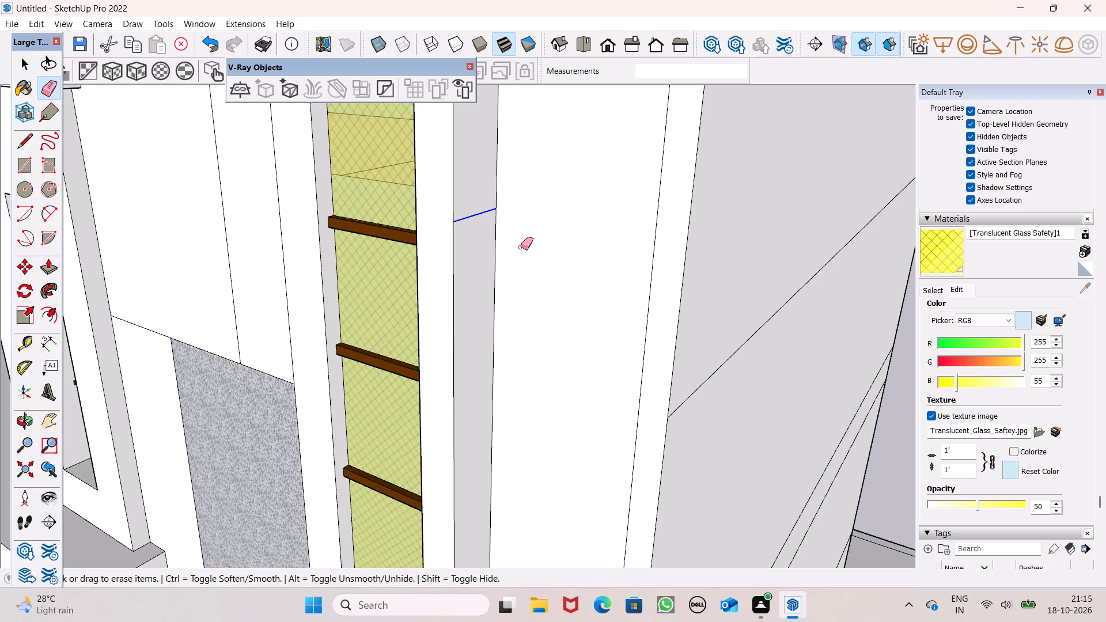
scroll(600, 270, "down", 11)
middle_click_drag(589, 296, 721, 290)
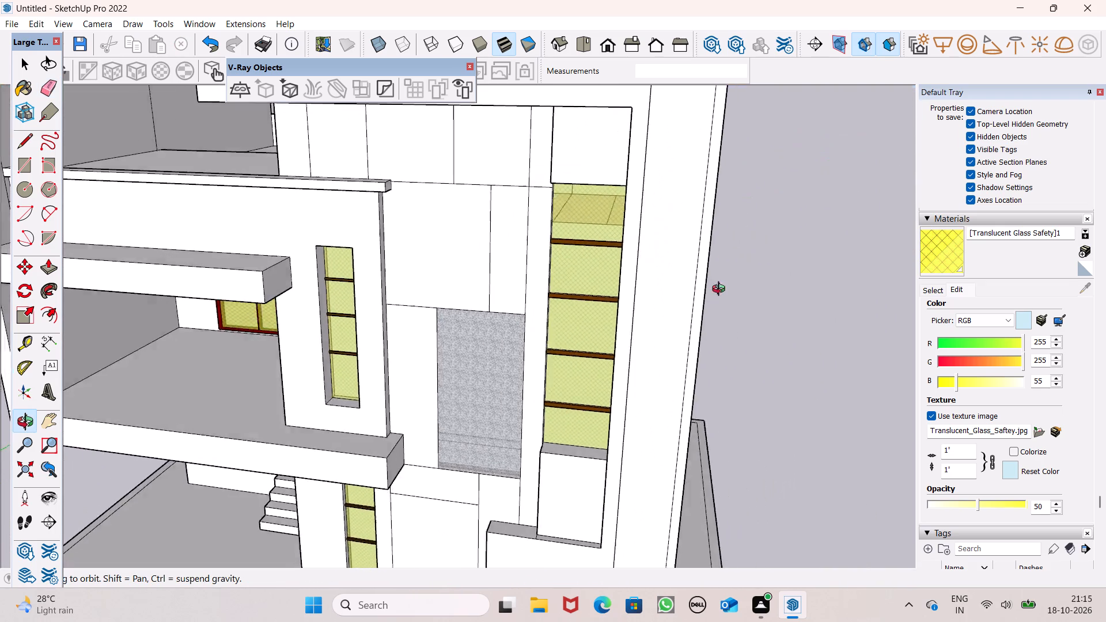
middle_click_drag(721, 290, 840, 111)
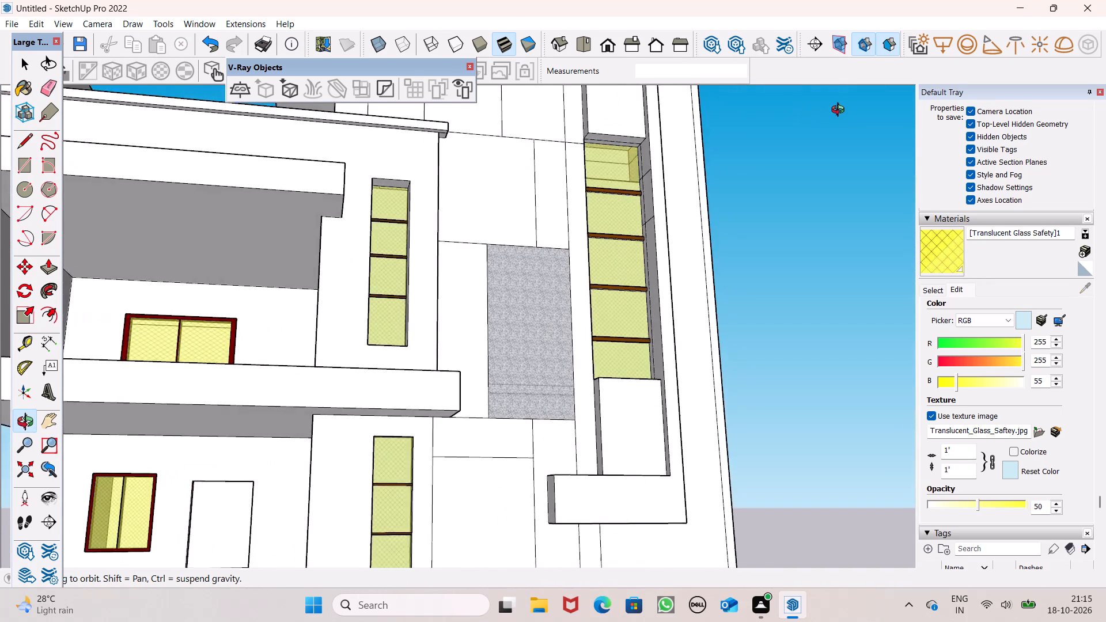
middle_click_drag(840, 111, 847, 179)
key("space")
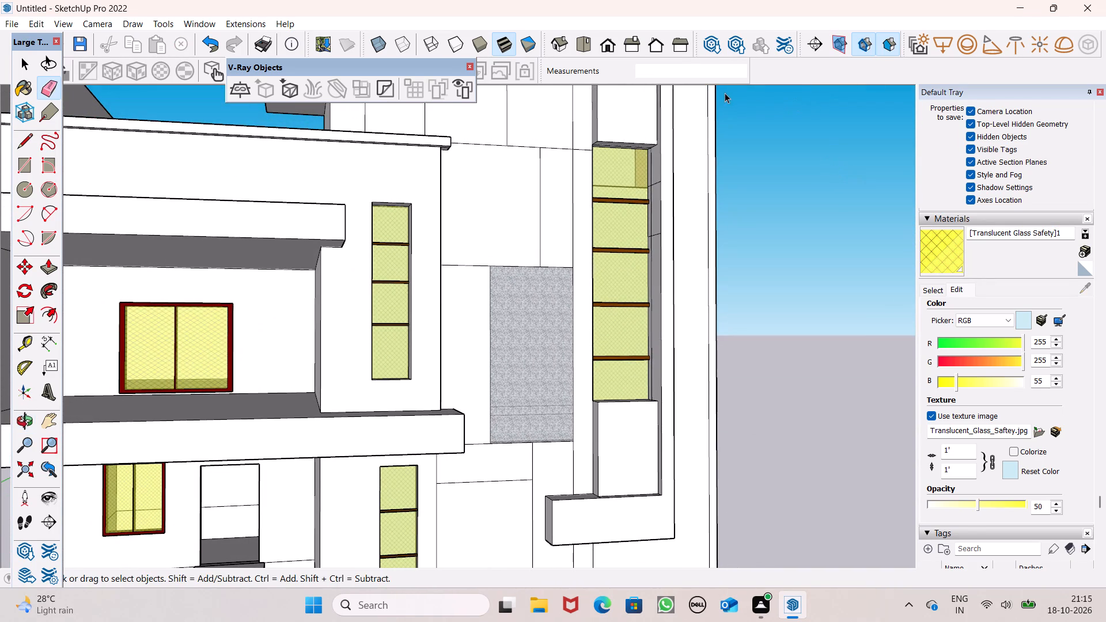
Examine the tall window's panes, crossbars and recess sides up close, and check the whole facade.
scroll(768, 164, "up", 1)
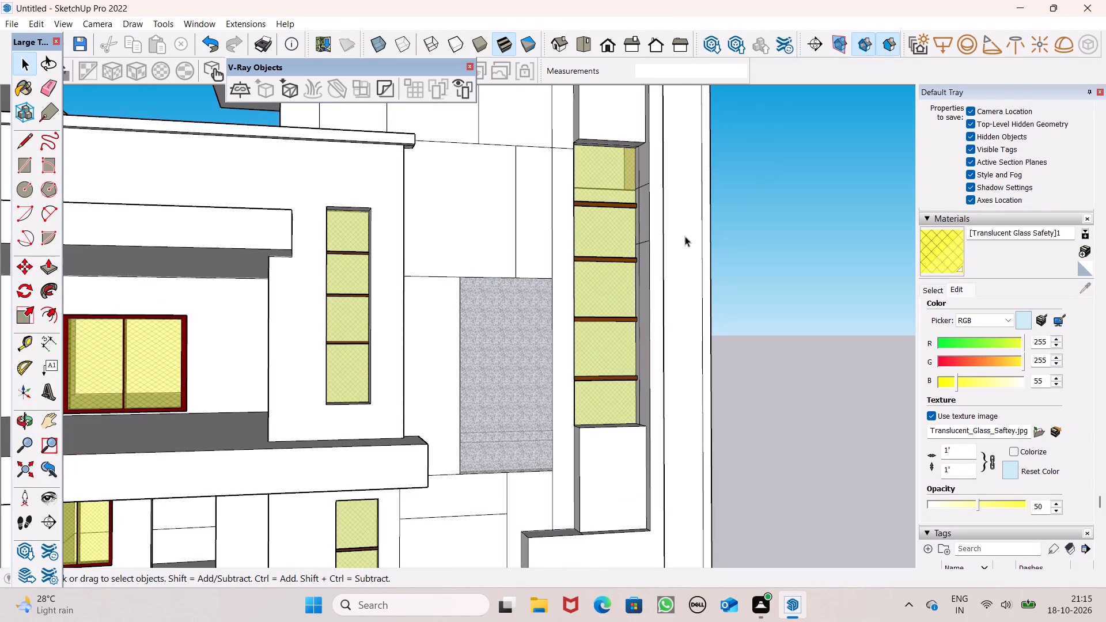
middle_click_drag(673, 254, 506, 378)
scroll(506, 378, "up", 1)
scroll(531, 279, "up", 8)
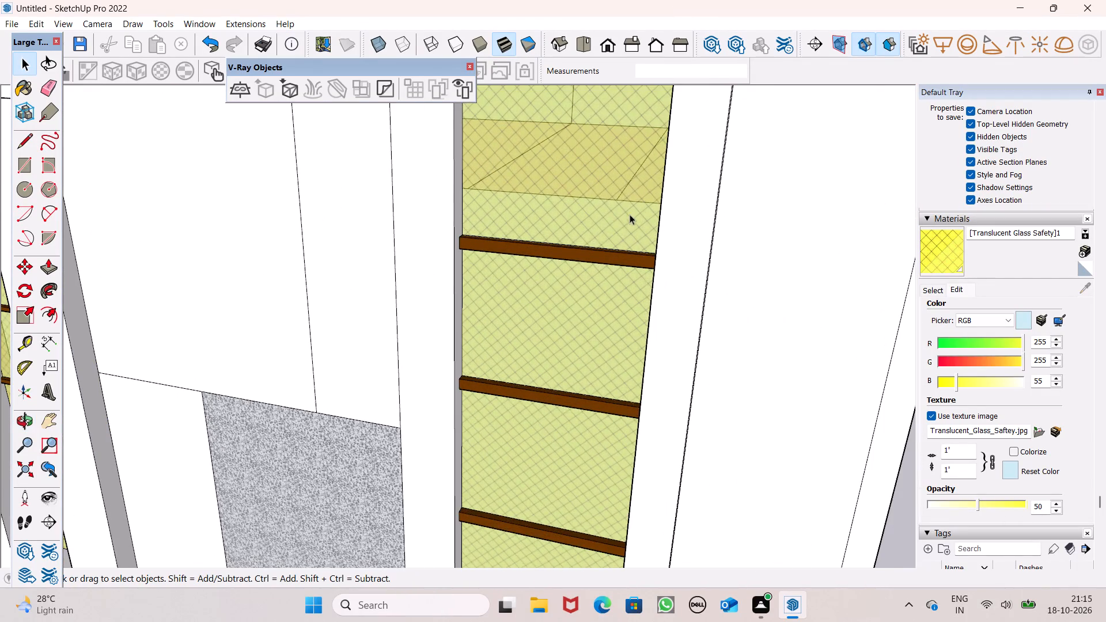
scroll(632, 211, "up", 6)
middle_click_drag(628, 278, 681, 271)
scroll(628, 279, "up", 1)
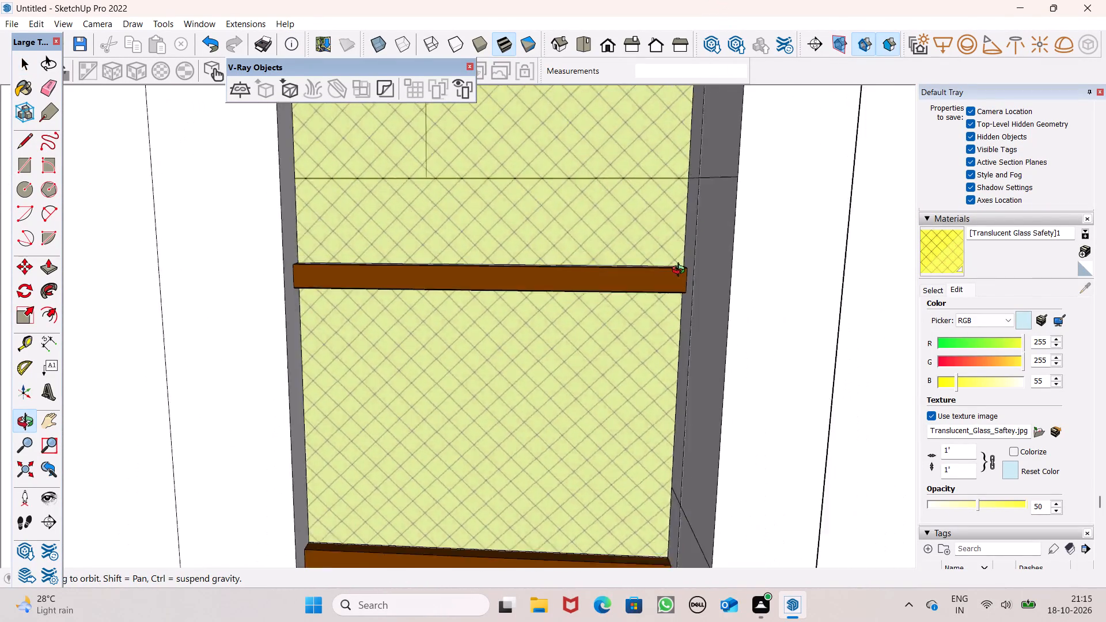
middle_click_drag(681, 271, 661, 321)
scroll(653, 261, "down", 7)
middle_click_drag(622, 399, 770, 28)
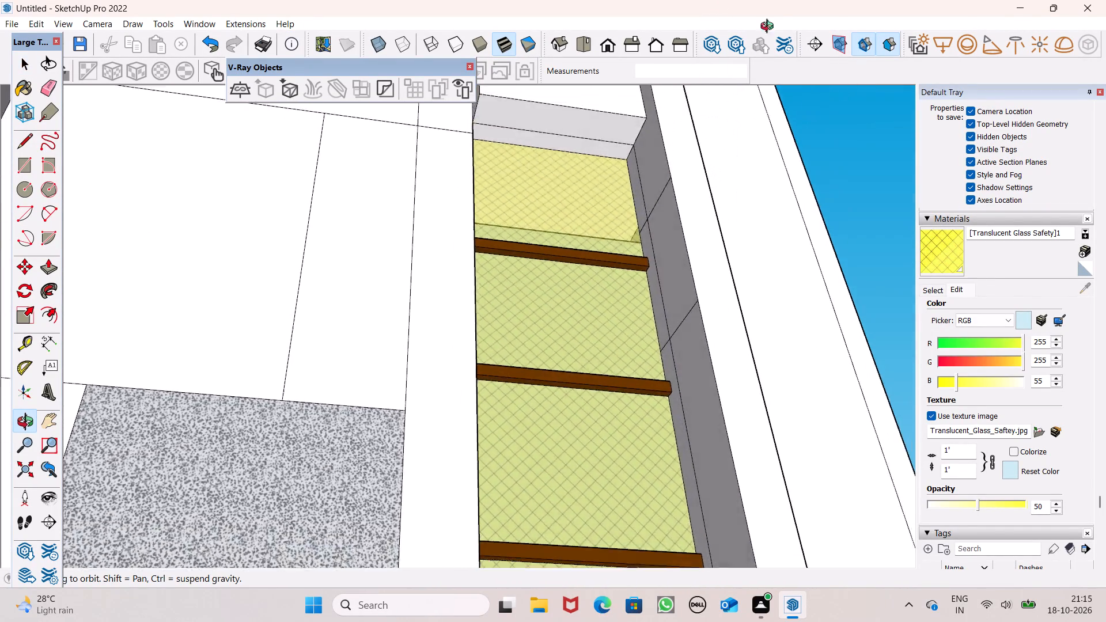
middle_click_drag(770, 28, 833, 207)
scroll(821, 217, "down", 4)
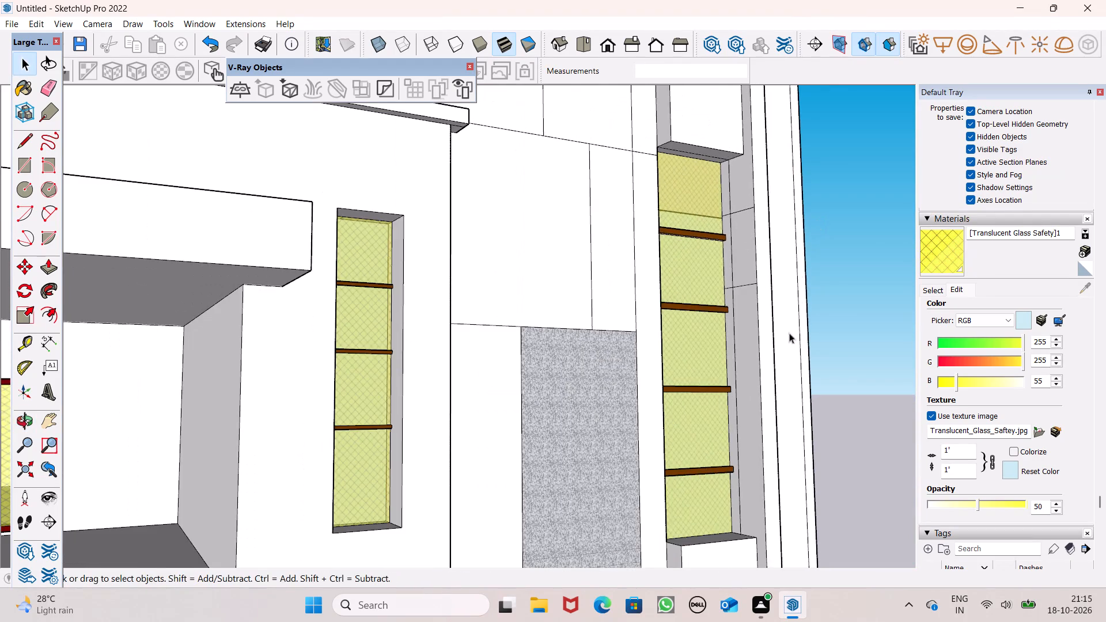
middle_click_drag(766, 362, 606, 442)
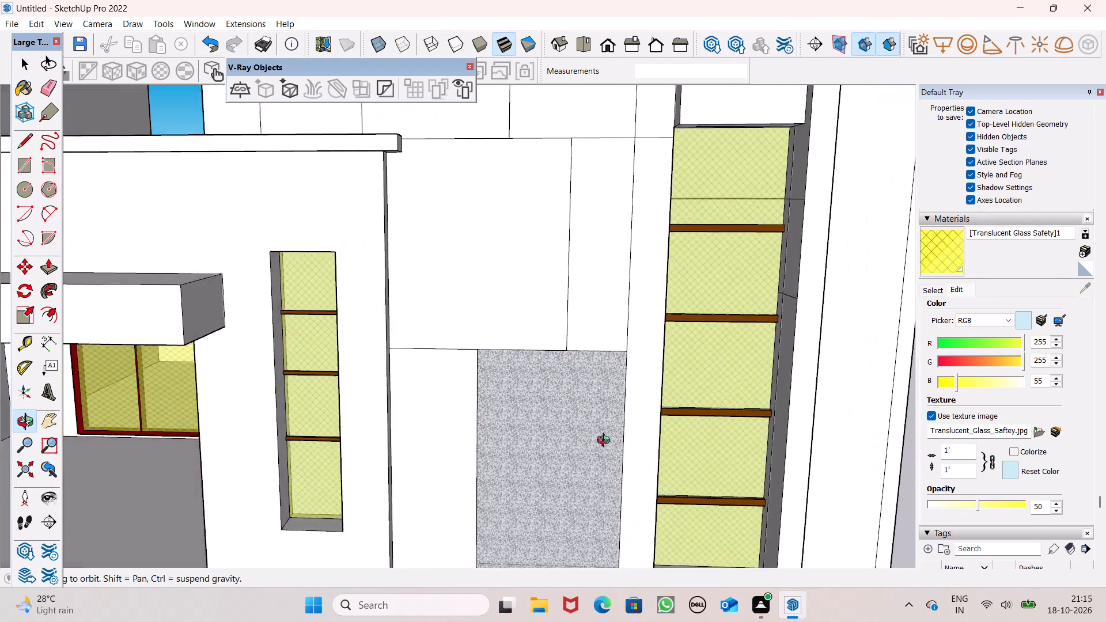
middle_click_drag(606, 442, 600, 423)
scroll(607, 232, "down", 14)
middle_click_drag(680, 284, 668, 317)
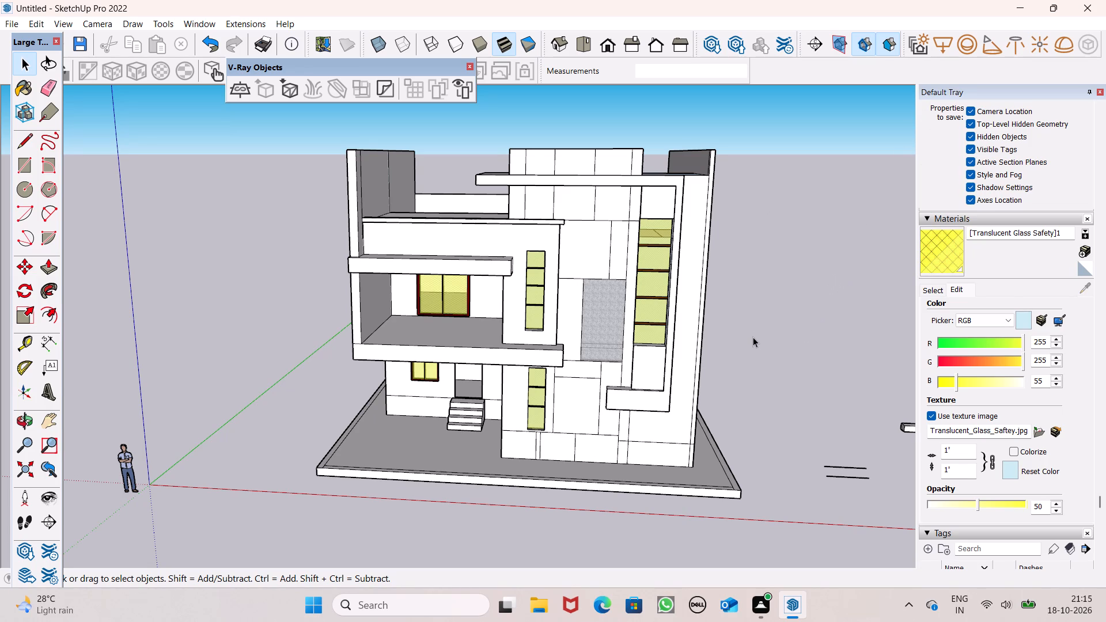
Paint the front wall strip between the tall window's projecting frame and the building corner with Wood Floor Parquet from the Wood materials.
left_click(925, 288)
left_click(1021, 312)
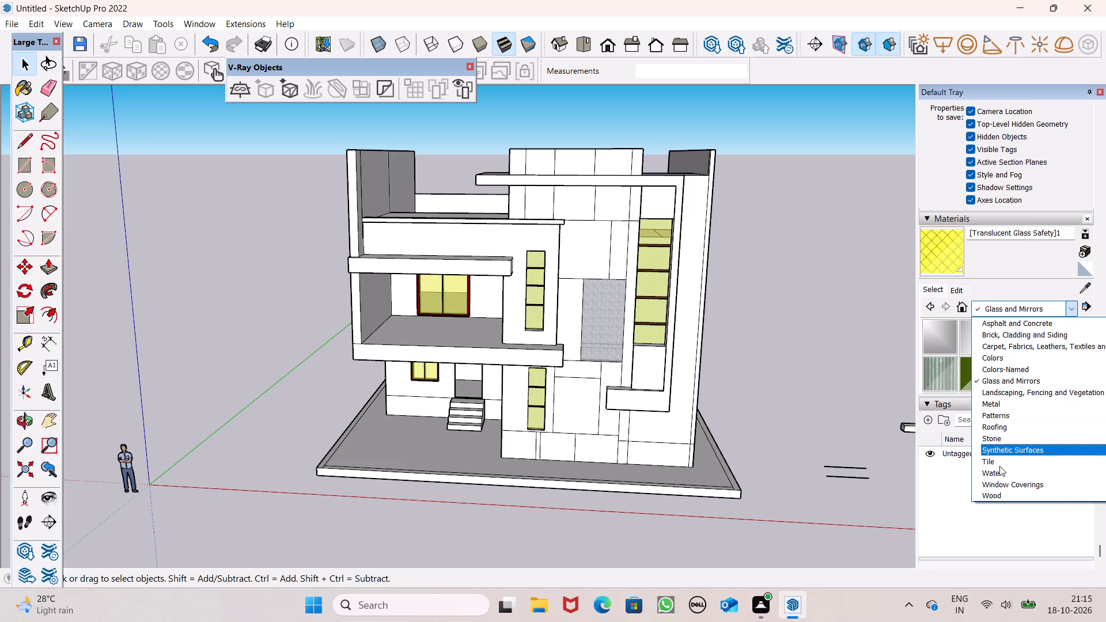
left_click(996, 495)
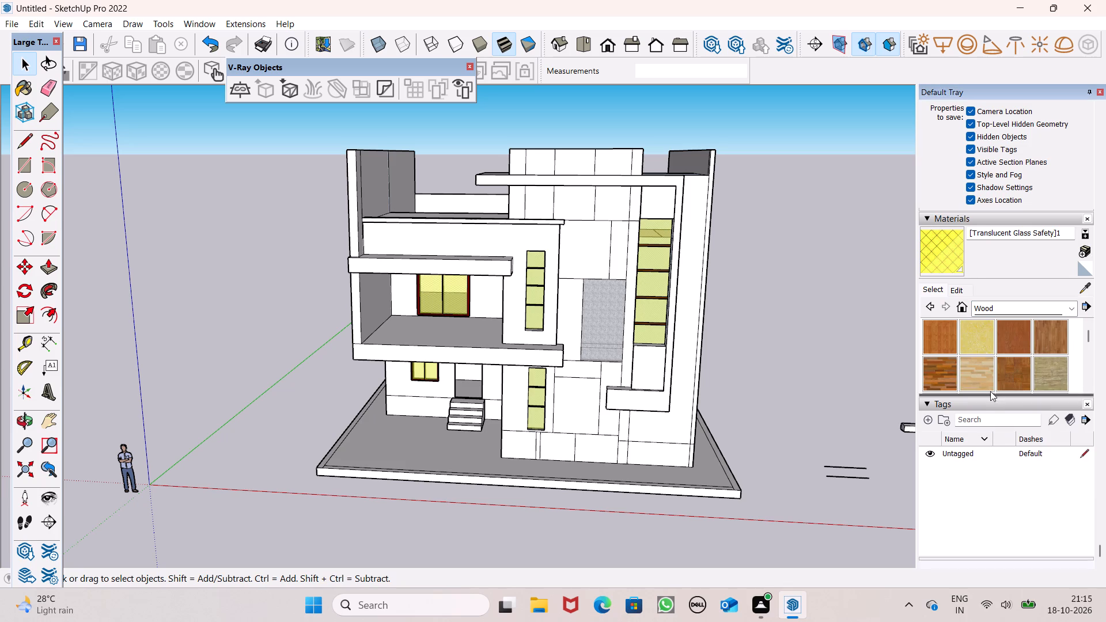
left_click(1014, 374)
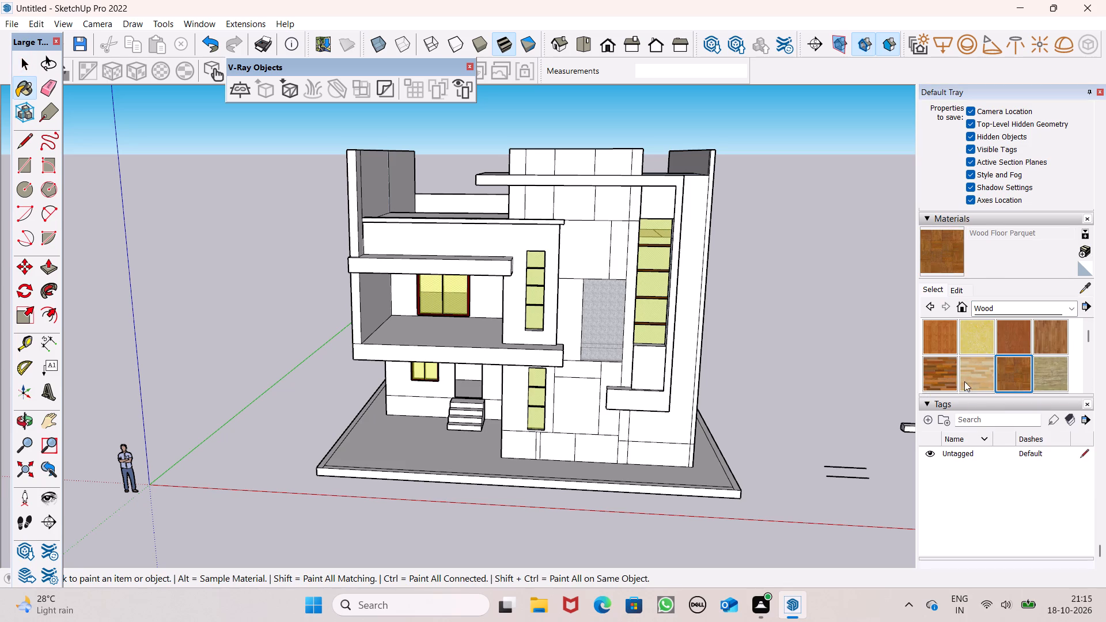
scroll(760, 397, "up", 5)
left_click(629, 409)
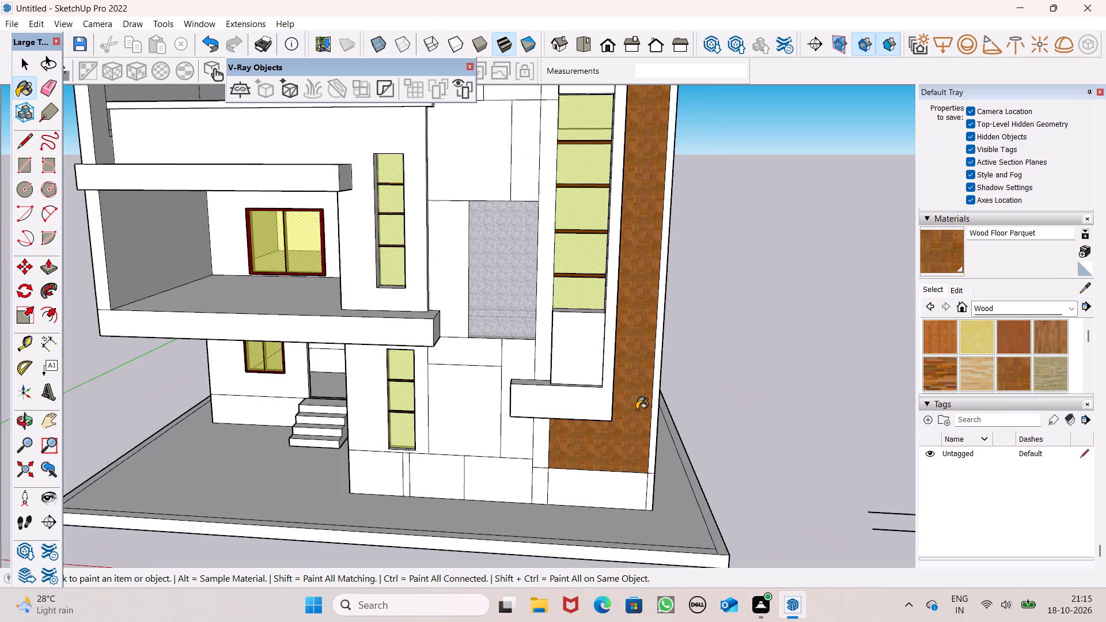
scroll(673, 390, "down", 6)
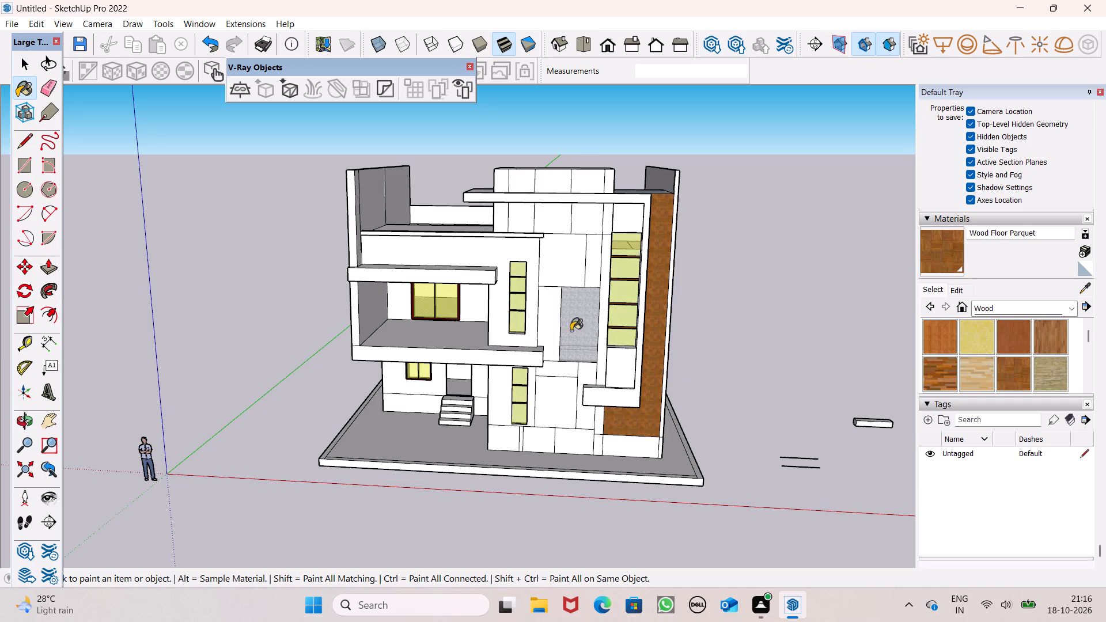
Paint the top, front and underside of the projecting slab above the first-floor balcony with Wood Floor Parquet.
scroll(411, 254, "up", 7)
scroll(438, 304, "up", 1)
middle_click_drag(439, 304, 440, 359)
scroll(453, 319, "up", 2)
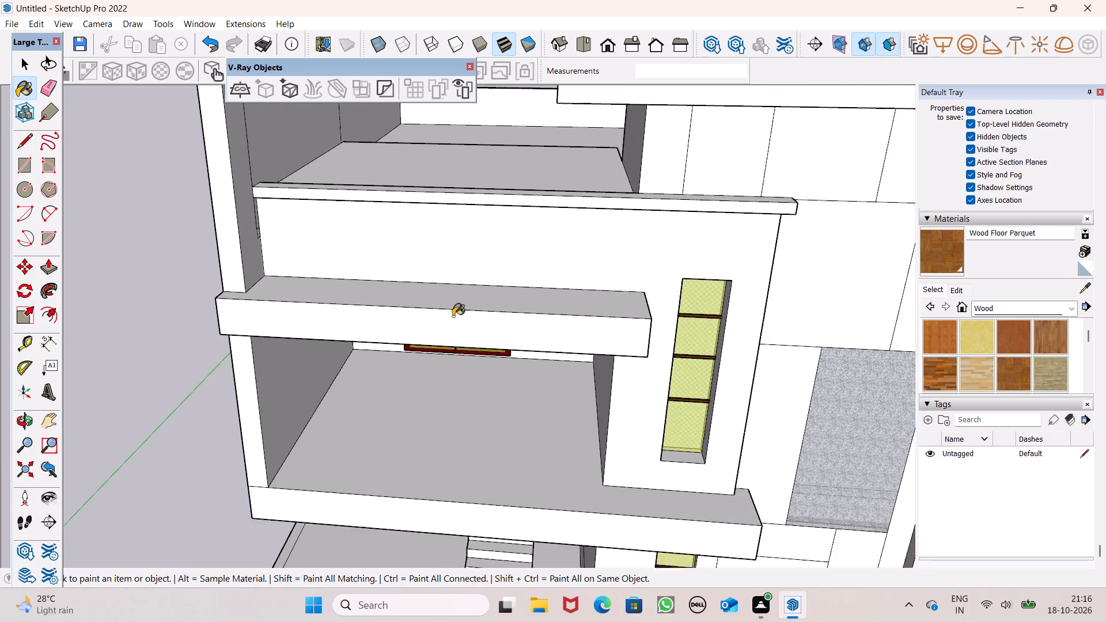
scroll(453, 316, "up", 2)
left_click(458, 308)
left_click(469, 329)
middle_click_drag(484, 330, 482, 164)
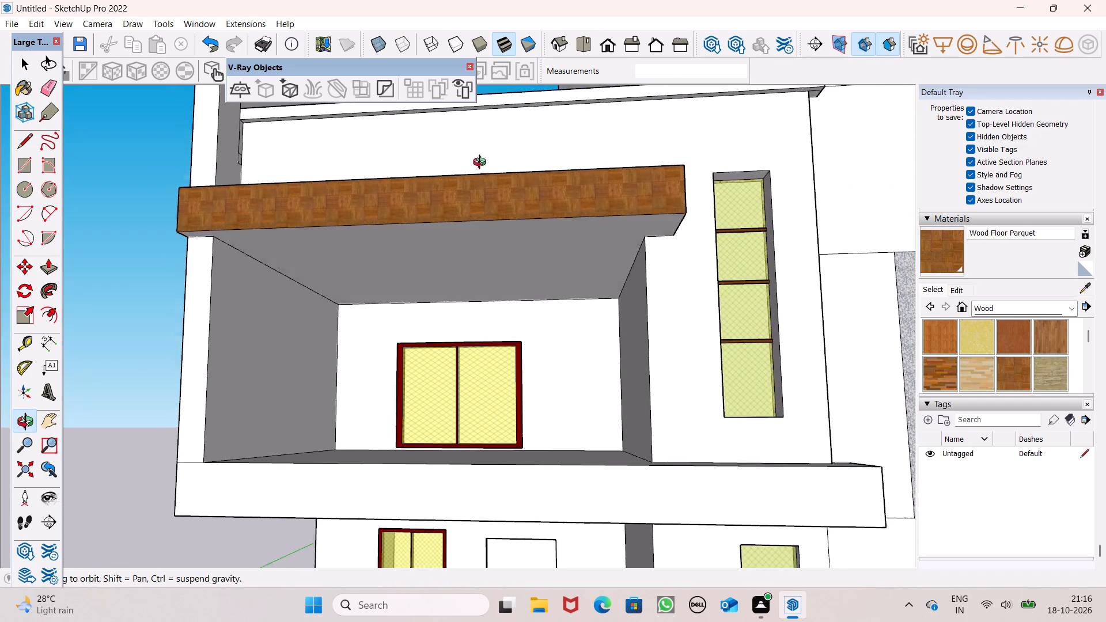
middle_click_drag(482, 164, 482, 163)
scroll(482, 163, "up", 1)
left_click(512, 232)
scroll(646, 233, "down", 2)
middle_click_drag(628, 249, 605, 324)
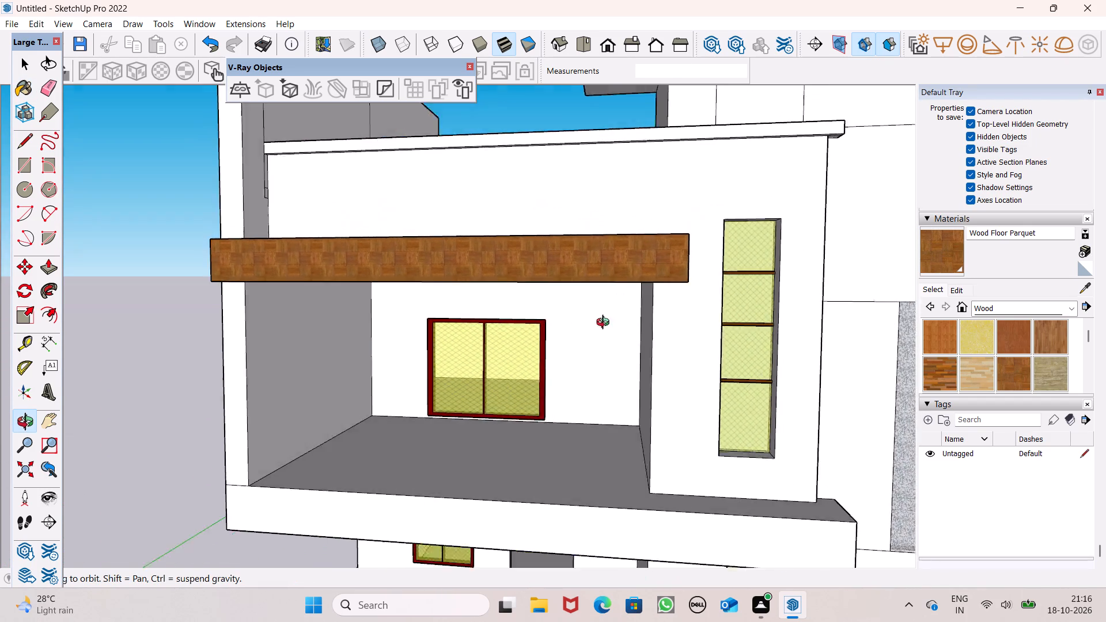
middle_click_drag(605, 324, 604, 367)
scroll(503, 302, "down", 8)
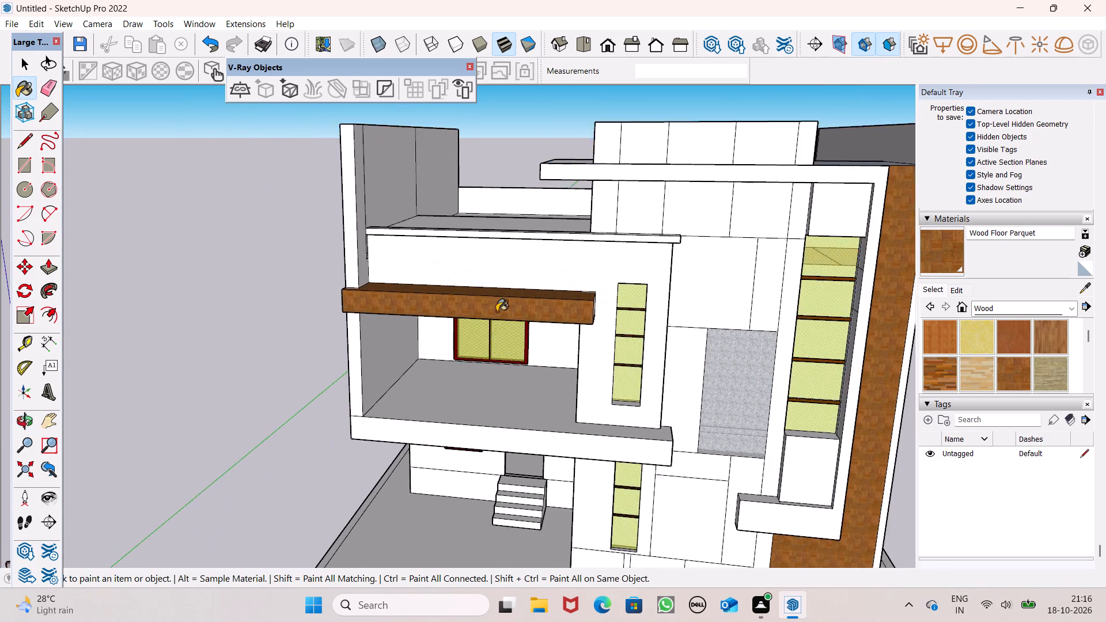
scroll(497, 312, "down", 1)
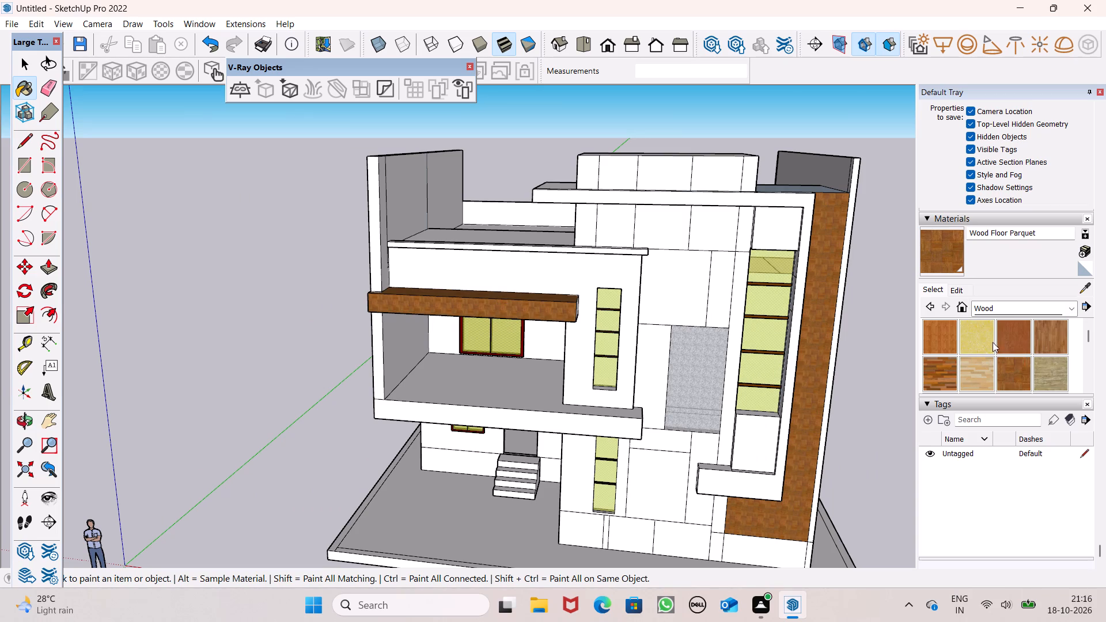
Erase the short seam lines across the front edge of the projecting roof slab above the tall window.
middle_click_drag(768, 292, 772, 409)
scroll(772, 409, "up", 1)
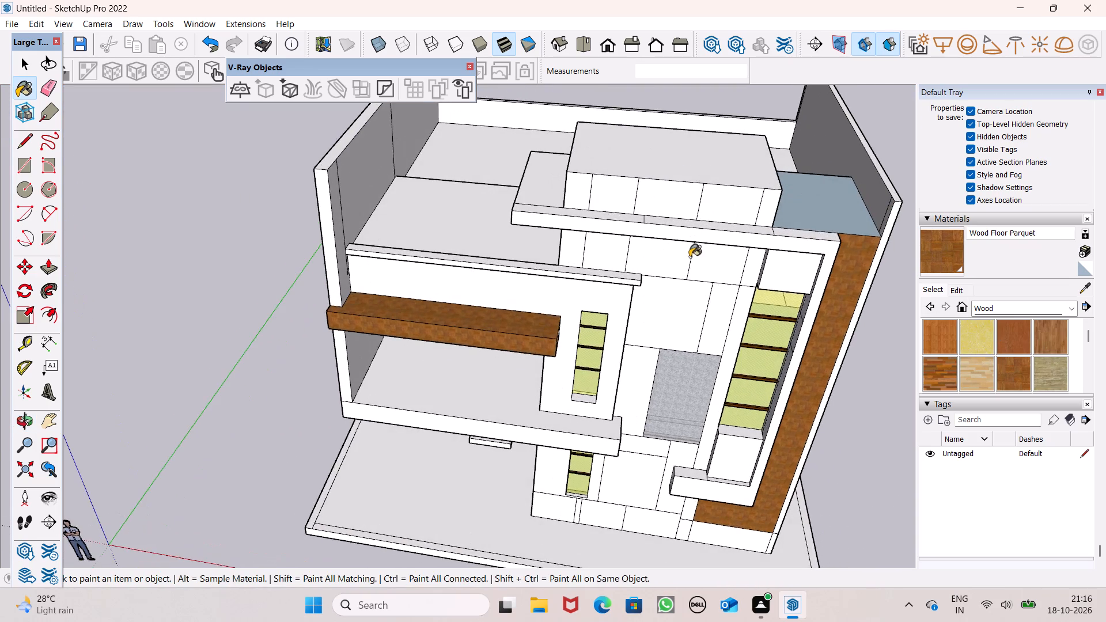
scroll(682, 251, "up", 2)
scroll(673, 259, "down", 3)
middle_click_drag(669, 280, 660, 344)
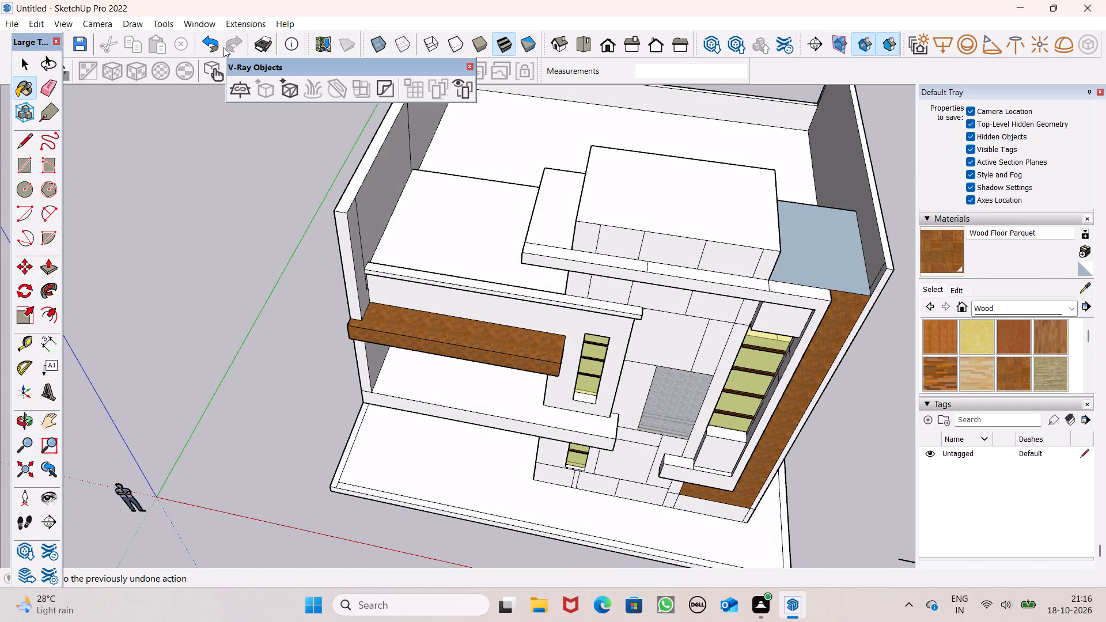
left_click(46, 77)
scroll(645, 193, "up", 4)
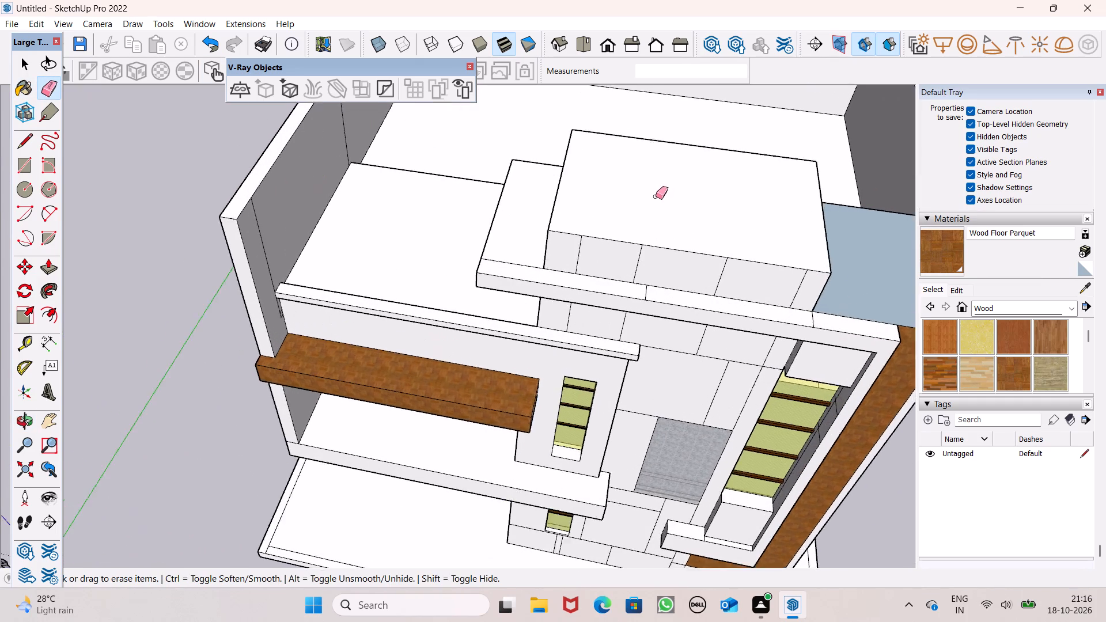
scroll(656, 196, "up", 2)
left_click_drag(878, 360, 863, 366)
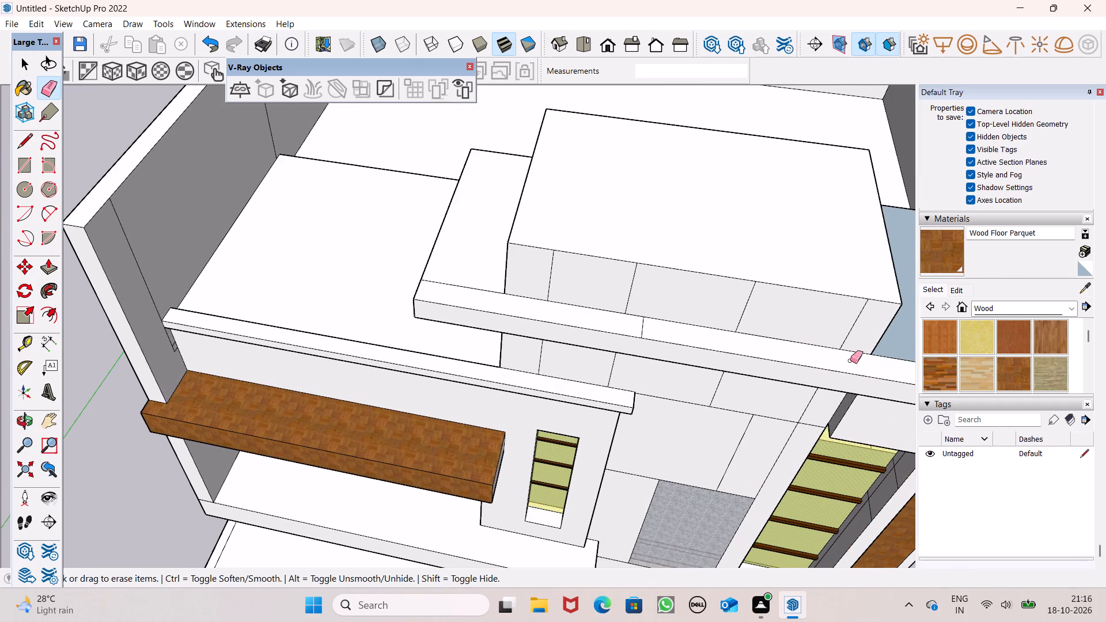
left_click_drag(624, 325, 655, 333)
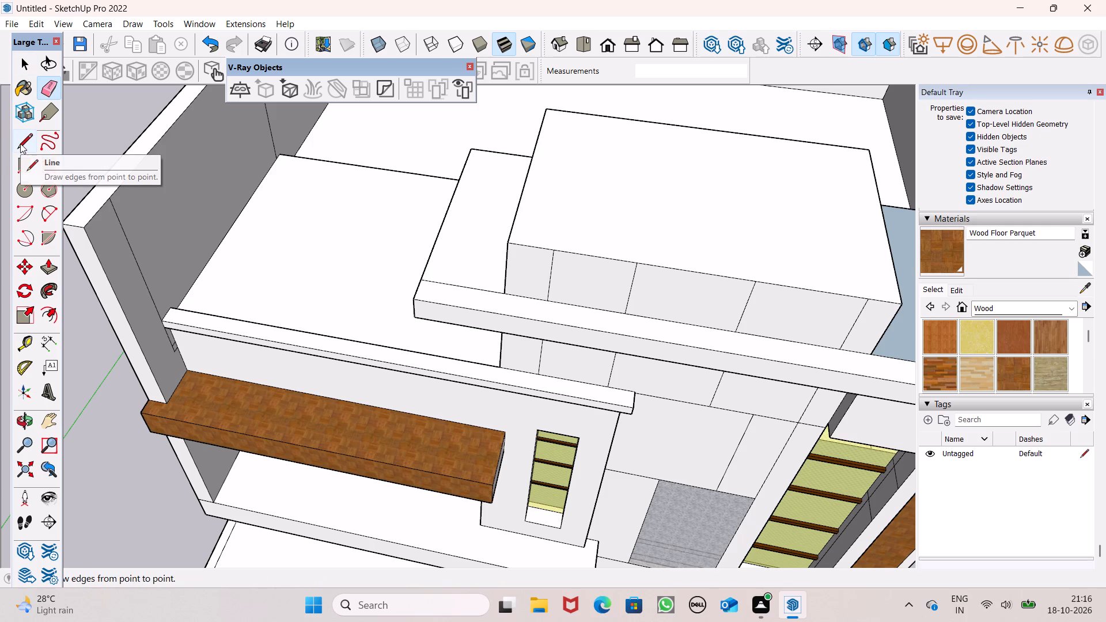
Push/Pull the top strip along the front of the projecting roof slab upward by 3" to form a raised lip.
scroll(33, 138, "down", 5)
scroll(532, 248, "down", 6)
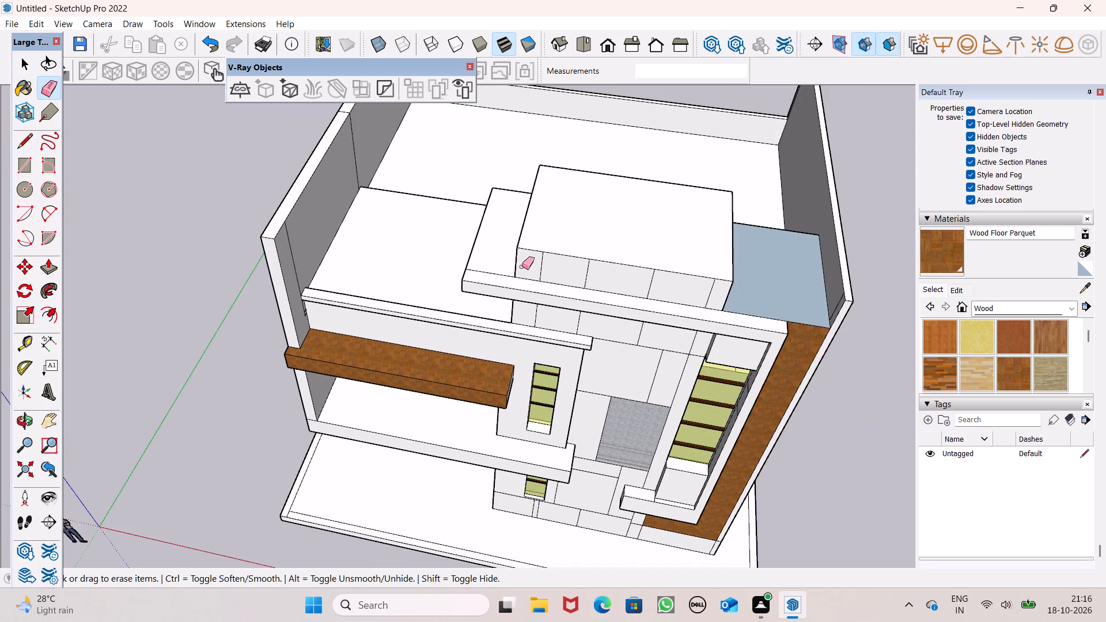
scroll(846, 343, "up", 6)
scroll(760, 335, "down", 2)
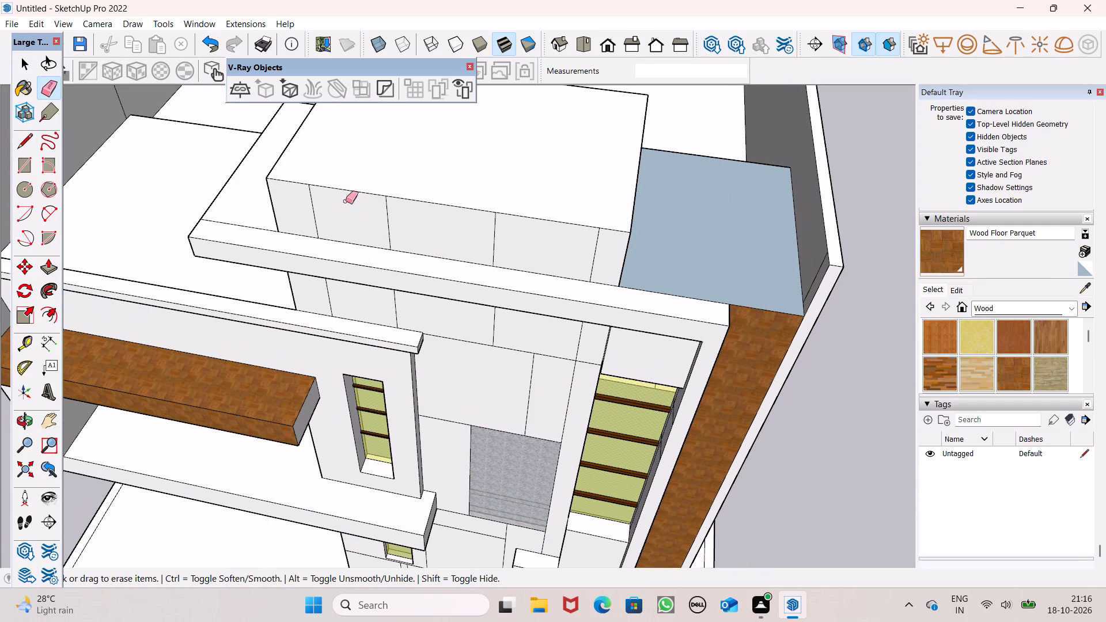
left_click(55, 273)
scroll(260, 249, "up", 4)
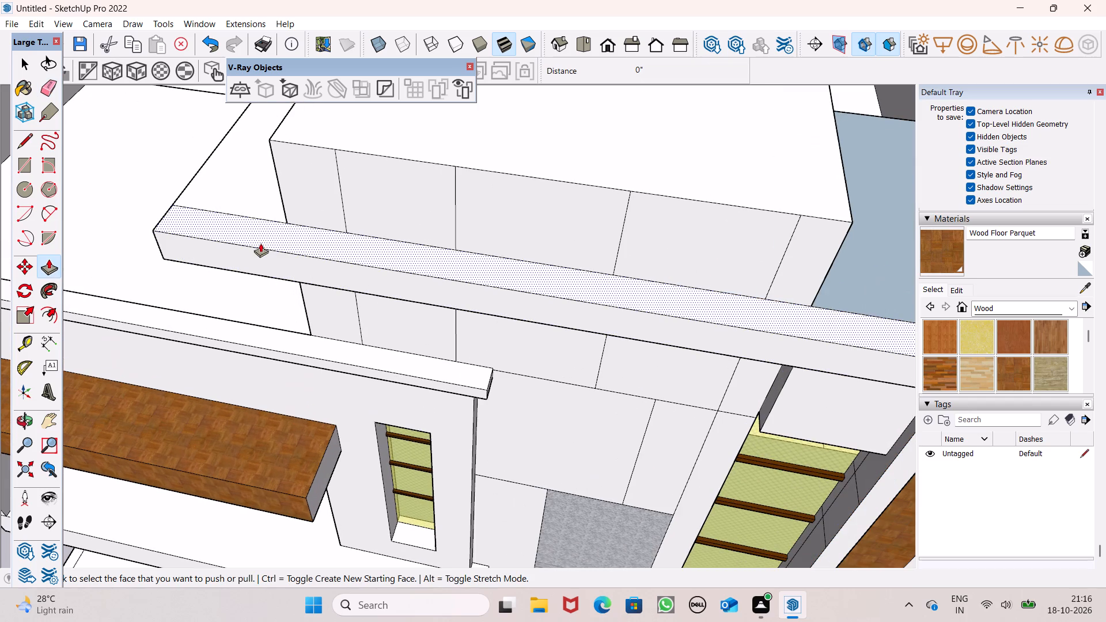
left_click_drag(262, 241, 262, 235)
left_click(262, 227)
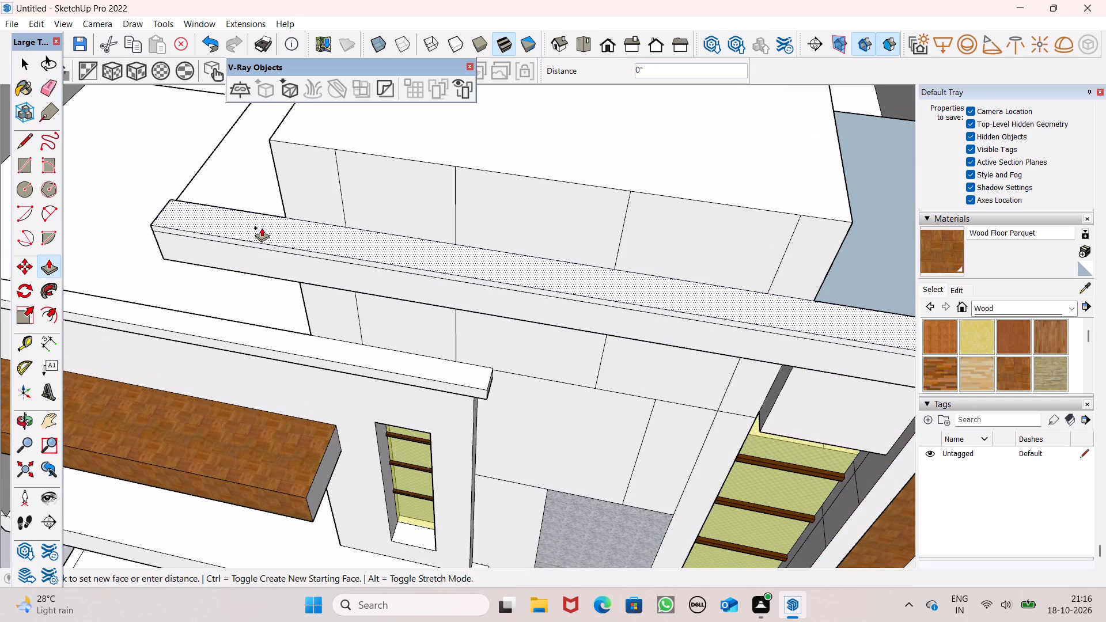
key("3")
key("shift+quotedbl")
key("Return")
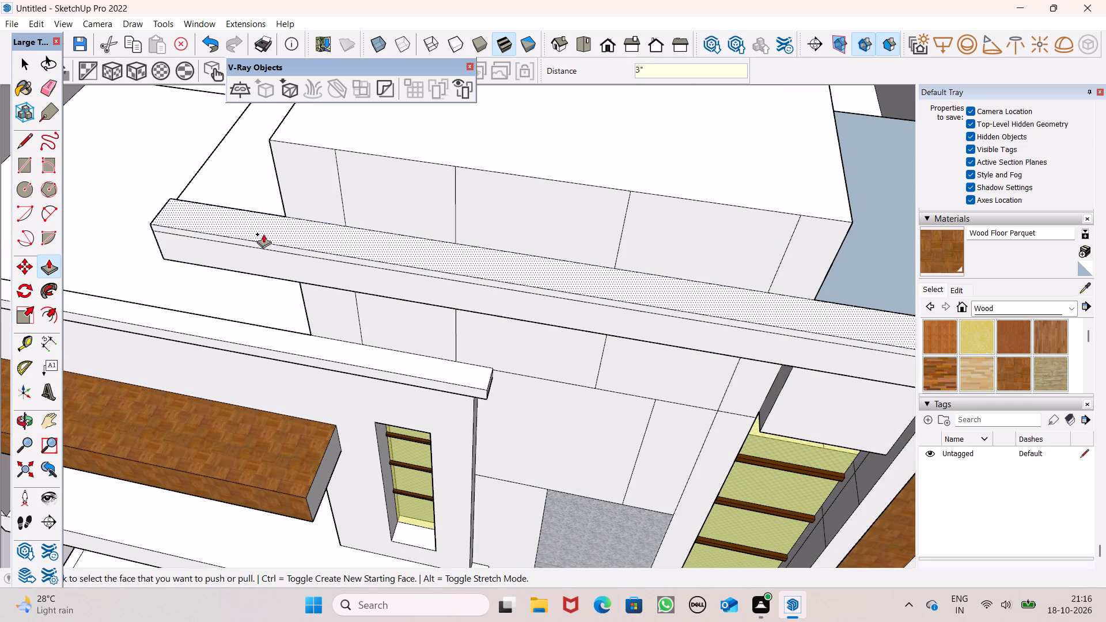
Pull the front face of the raised lip outward about 3 5/16" beyond the slab's front.
scroll(254, 238, "down", 3)
middle_click_drag(393, 274, 403, 216)
scroll(897, 367, "up", 4)
scroll(612, 223, "down", 3)
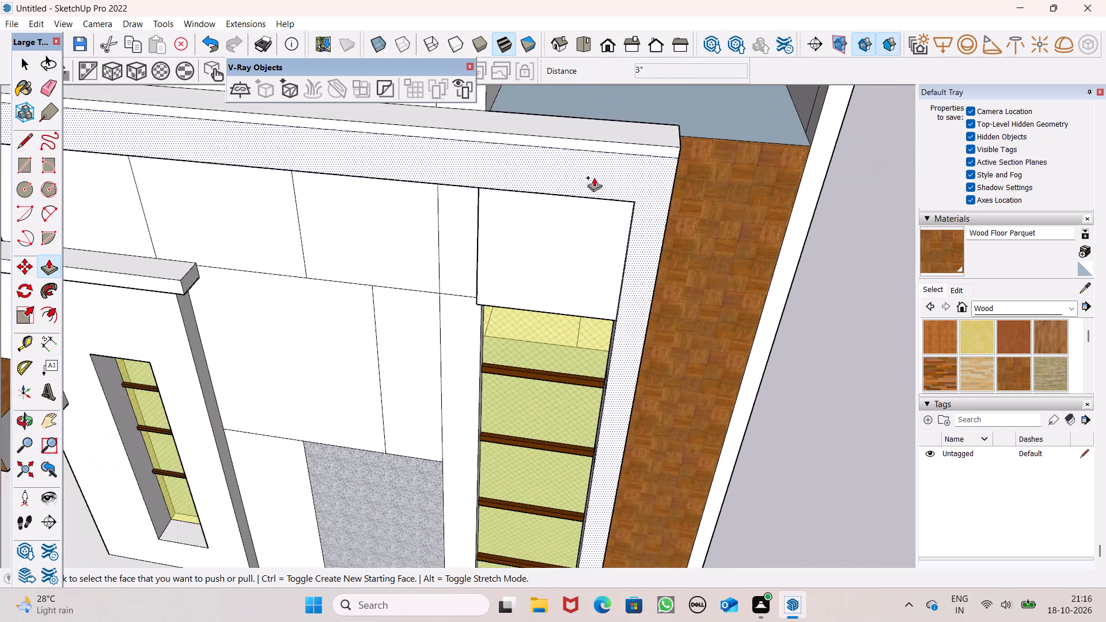
scroll(586, 150, "up", 6)
left_click_drag(595, 146, 592, 155)
scroll(591, 158, "down", 6)
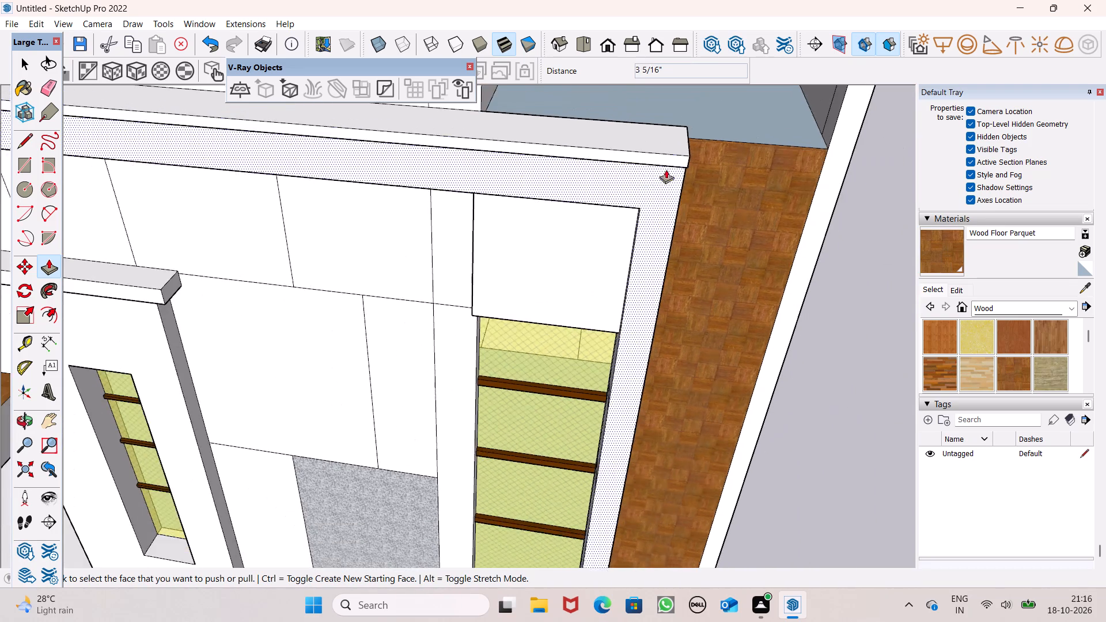
Pull the lip's end face outward about 2 7/16" over the parquet wall strip.
middle_click_drag(727, 202, 478, 121)
scroll(615, 238, "down", 6)
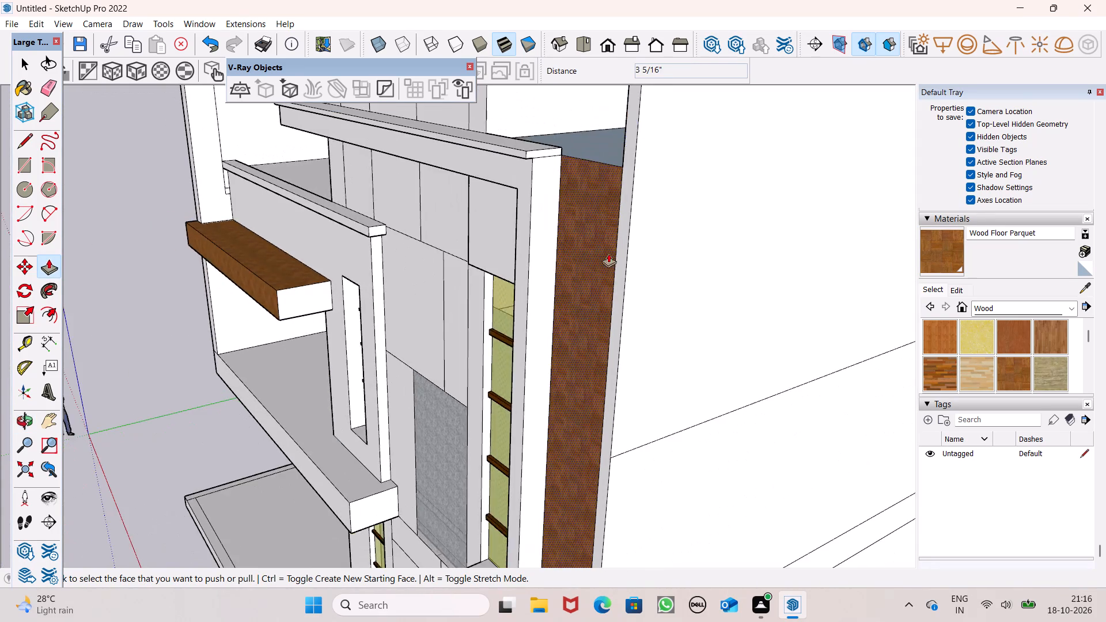
scroll(522, 139, "up", 7)
scroll(559, 175, "up", 5)
left_click_drag(564, 198, 580, 208)
scroll(587, 201, "down", 7)
middle_click_drag(571, 219, 730, 187)
scroll(691, 145, "down", 5)
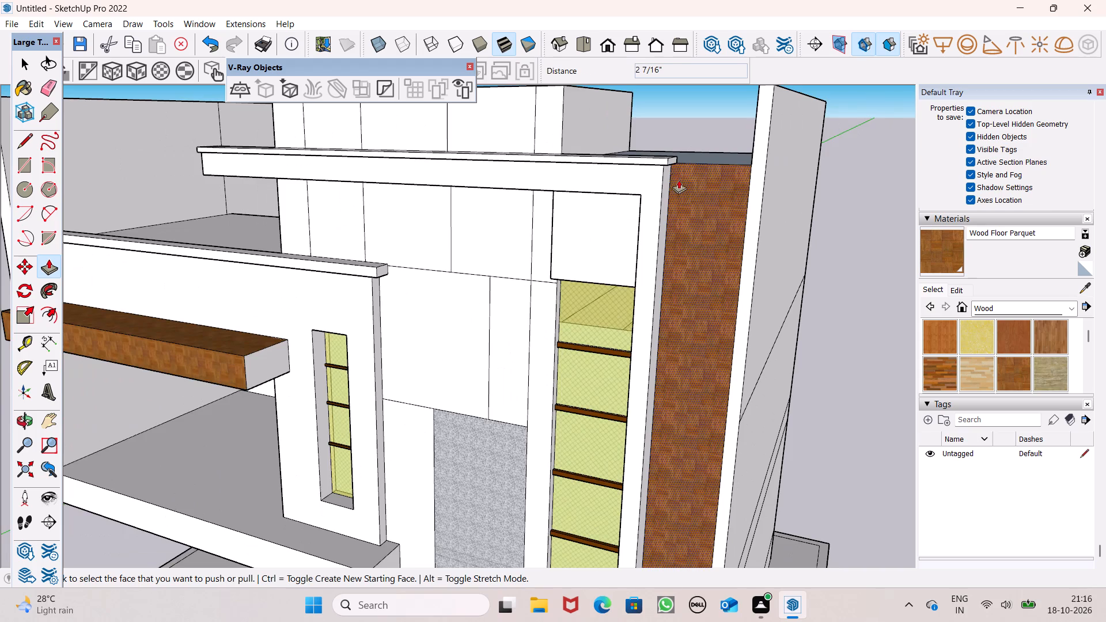
Paint the front face of the tall window's projecting frame and roof slab with Color M07 from the Colors materials.
middle_click_drag(679, 180, 748, 182)
scroll(740, 186, "down", 3)
left_click(985, 305)
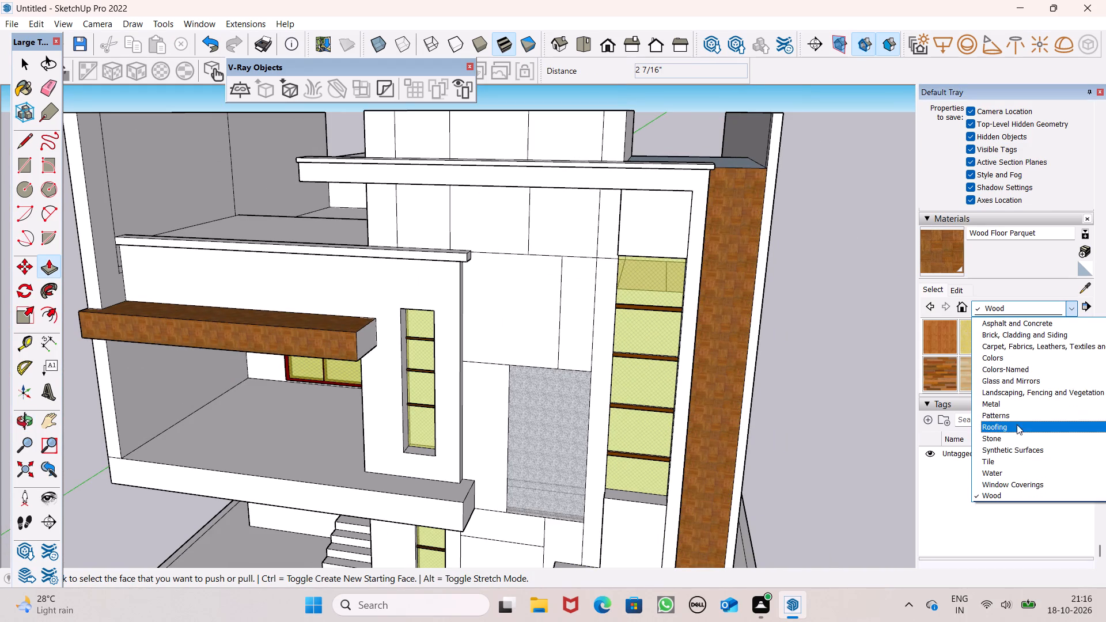
left_click(1035, 361)
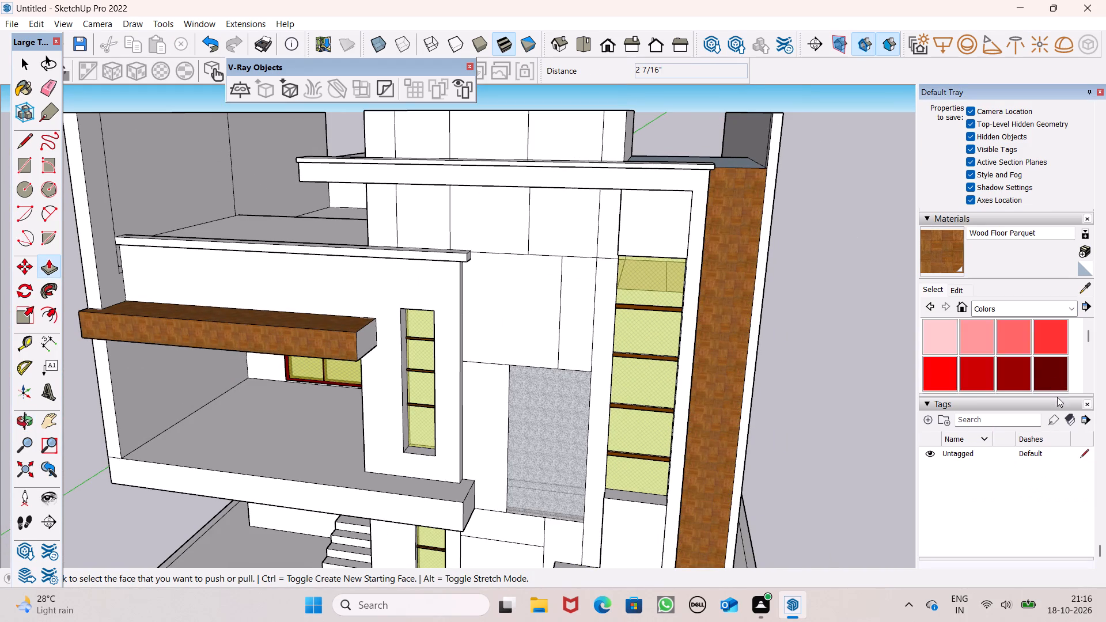
scroll(1040, 370, "down", 14)
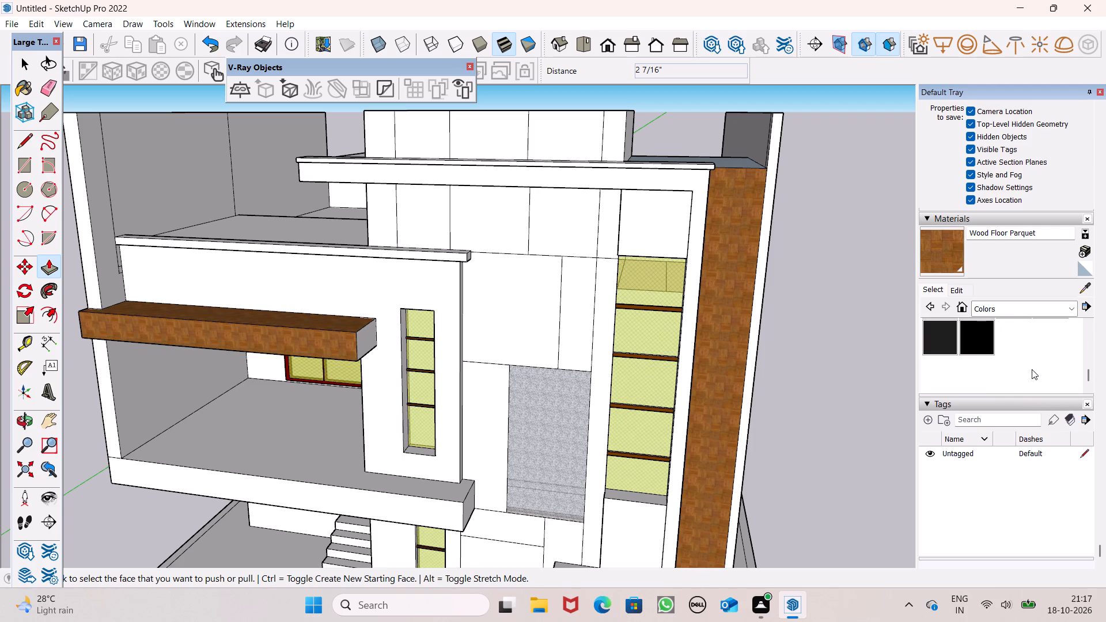
scroll(1031, 367, "up", 1)
left_click(1043, 381)
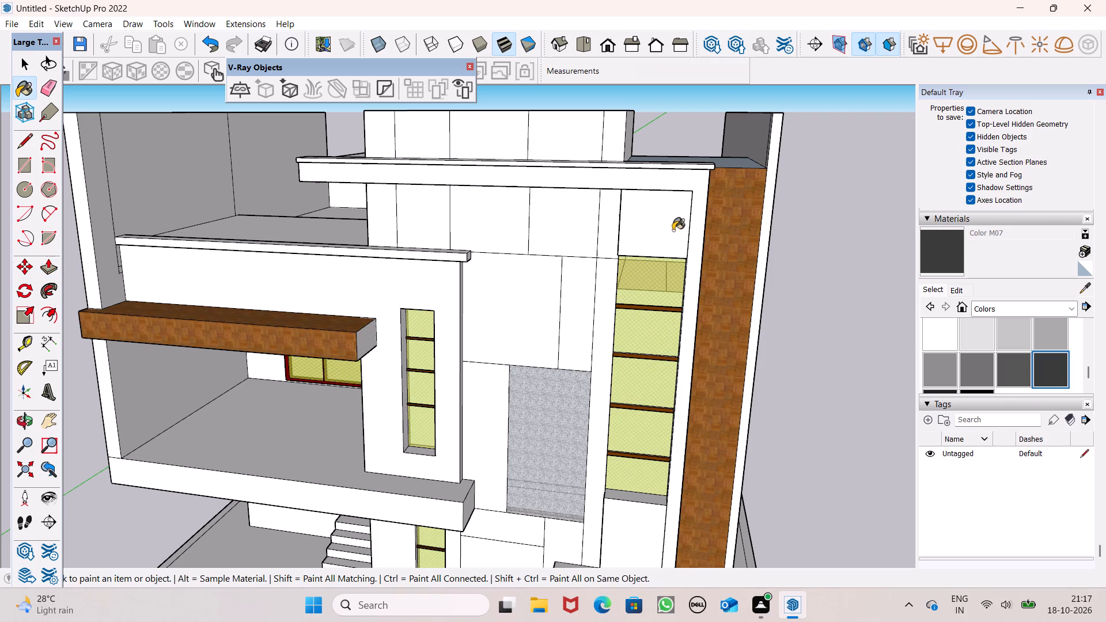
left_click(651, 176)
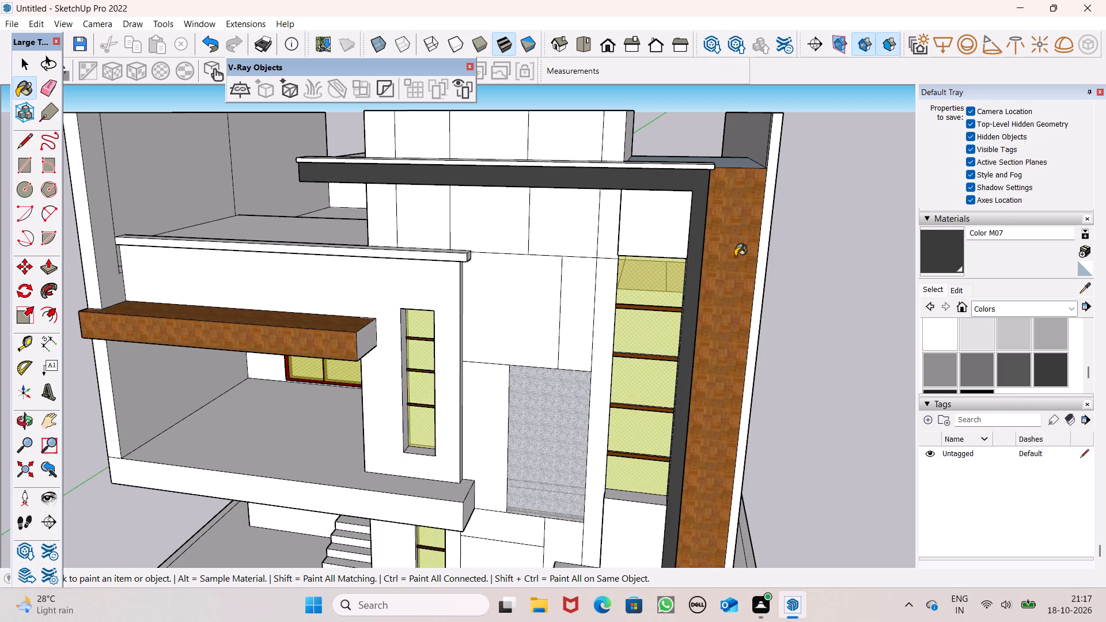
Paint the roof slab's side return and lip with Color M07 on their top, outer side and end faces.
middle_click_drag(616, 232, 899, 345)
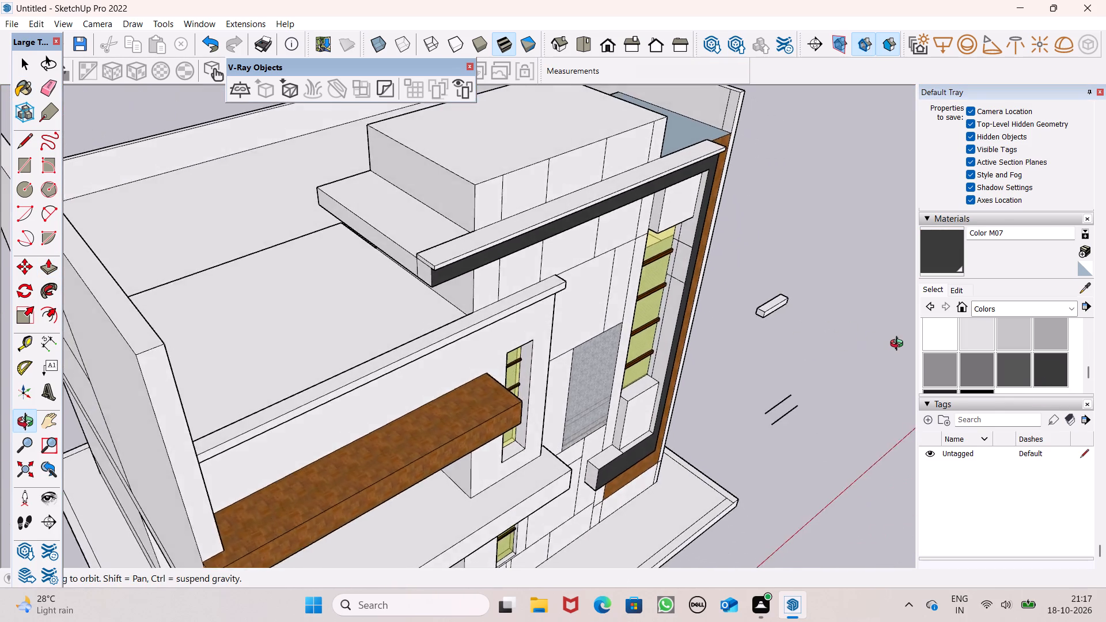
middle_click_drag(899, 345, 889, 329)
scroll(529, 208, "up", 5)
middle_click_drag(425, 267, 572, 299)
left_click(403, 280)
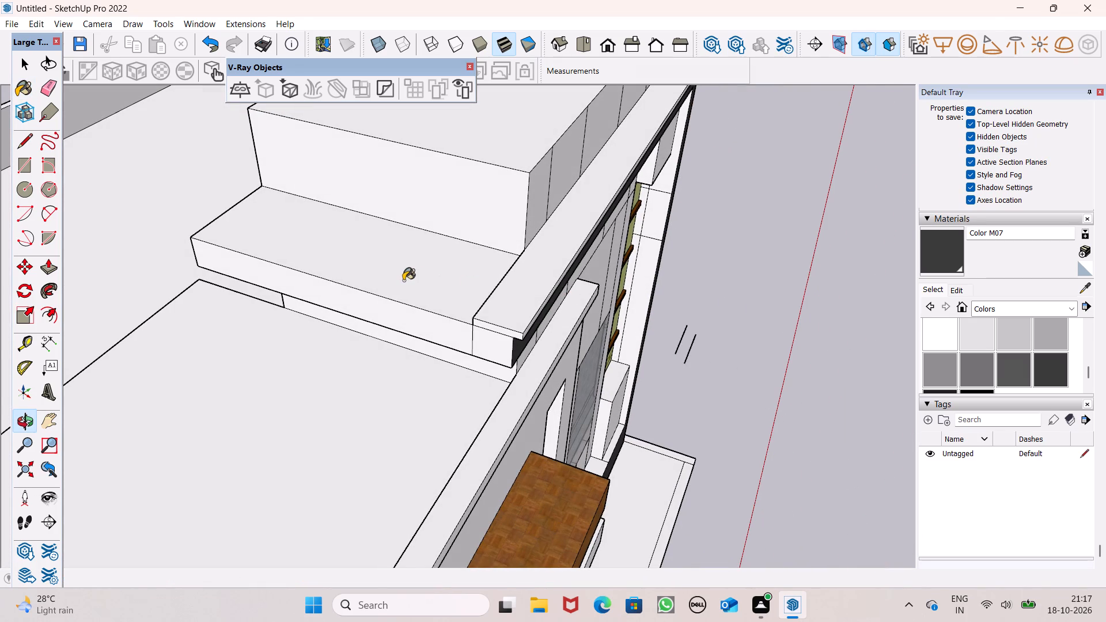
scroll(477, 295, "up", 4)
left_click(514, 310)
scroll(507, 320, "up", 1)
middle_click_drag(507, 320, 588, 229)
scroll(586, 233, "up", 1)
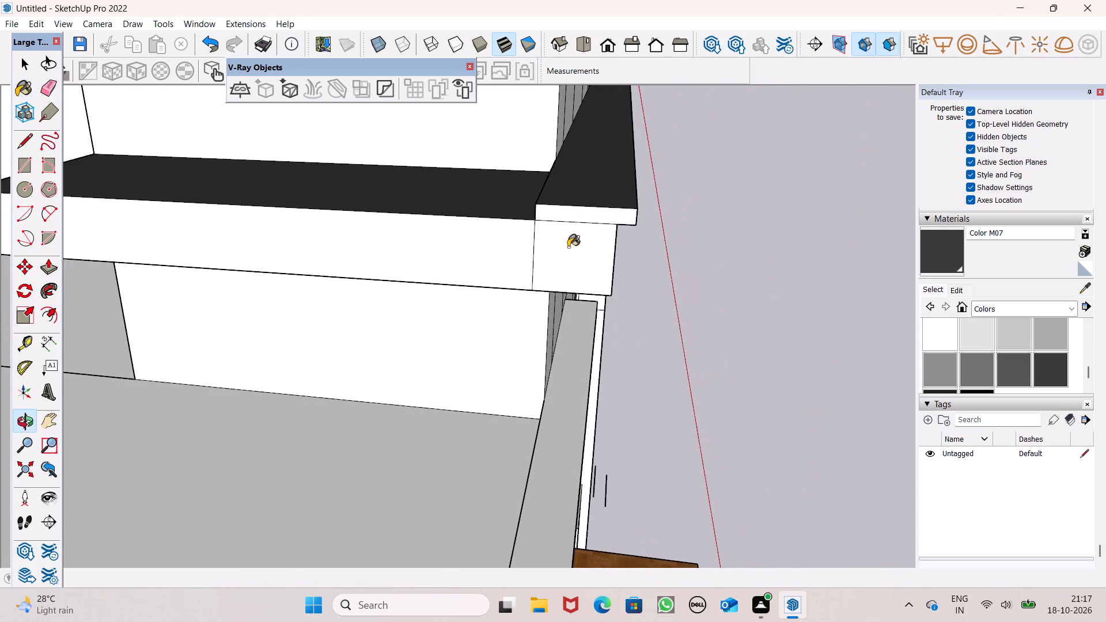
left_click(567, 245)
left_click(495, 243)
left_click(583, 210)
Paint the front edge and underside of the roof slab's projecting lip with Color M07.
middle_click_drag(578, 219, 382, 124)
scroll(579, 221, "up", 1)
left_click(508, 102)
scroll(533, 112, "up", 7)
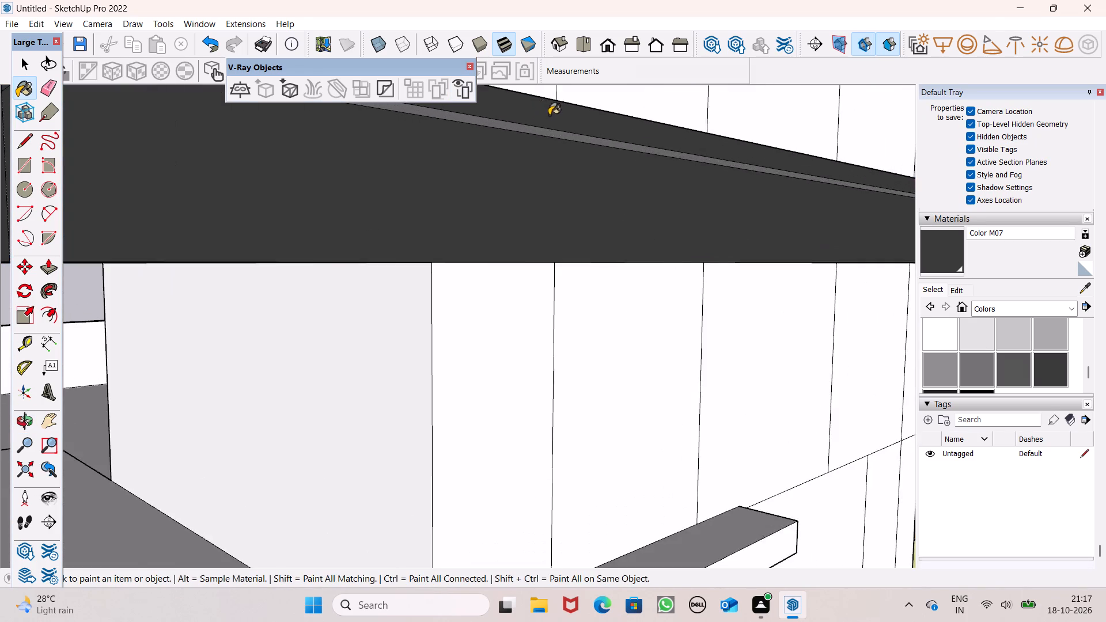
middle_click_drag(551, 111, 554, 56)
scroll(554, 56, "up", 1)
scroll(571, 112, "up", 4)
left_click(580, 98)
scroll(621, 152, "down", 6)
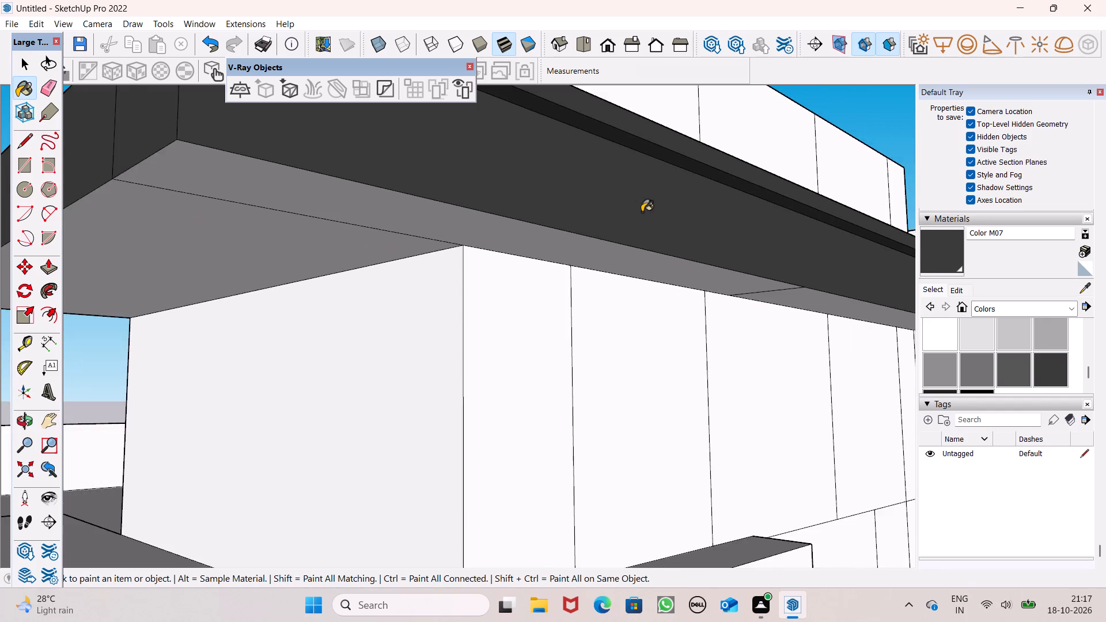
Paint all underside faces of the projecting roof slab, including the side return and the part above the tall window, with Color M07.
middle_click_drag(642, 202, 644, 172)
scroll(644, 172, "up", 1)
left_click(572, 230)
left_click(305, 212)
scroll(305, 202, "down", 7)
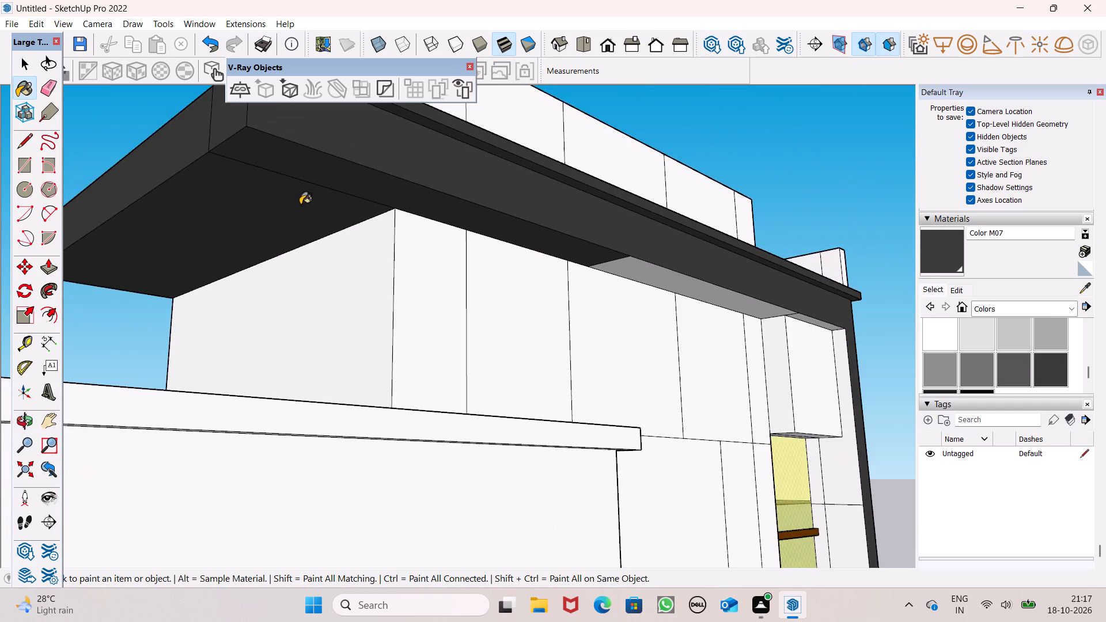
scroll(586, 234, "up", 6)
left_click(618, 279)
scroll(438, 227, "down", 8)
scroll(657, 254, "up", 4)
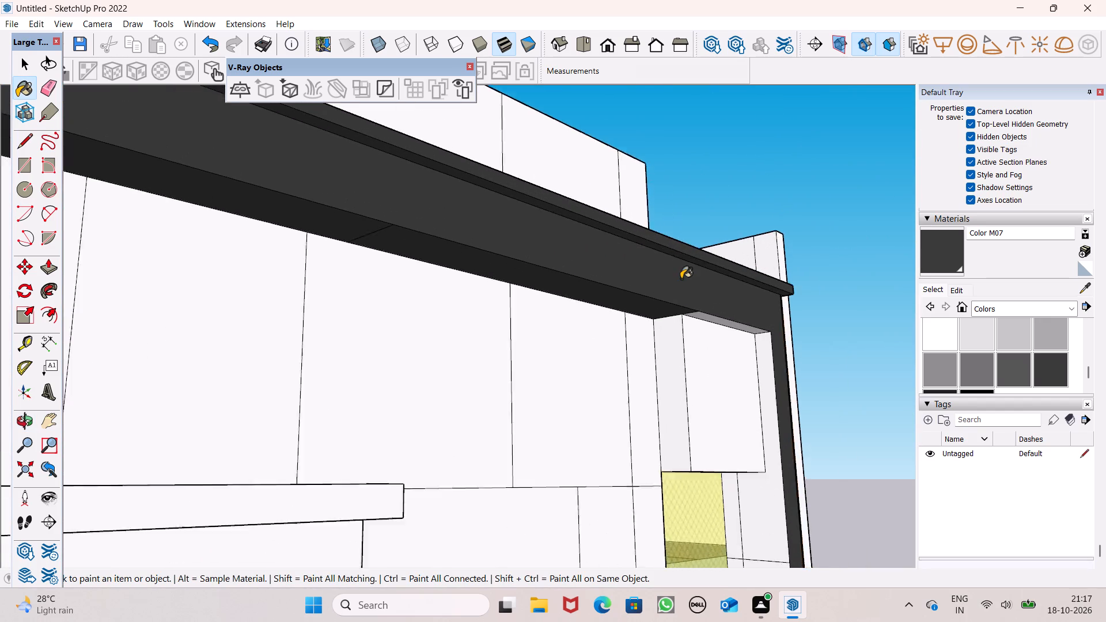
scroll(681, 279, "up", 3)
scroll(717, 322, "up", 7)
left_click(741, 343)
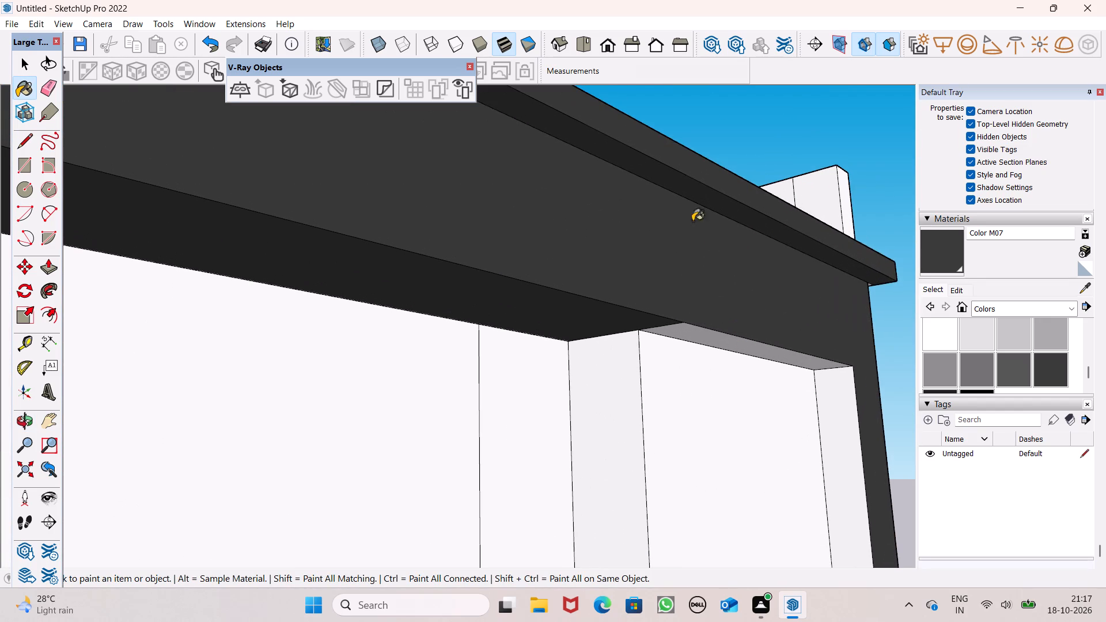
Paint the top of the blue-grey roof slab behind the parquet wall strip with Color M07.
scroll(677, 222, "down", 7)
scroll(753, 183, "down", 7)
middle_click_drag(674, 230, 836, 355)
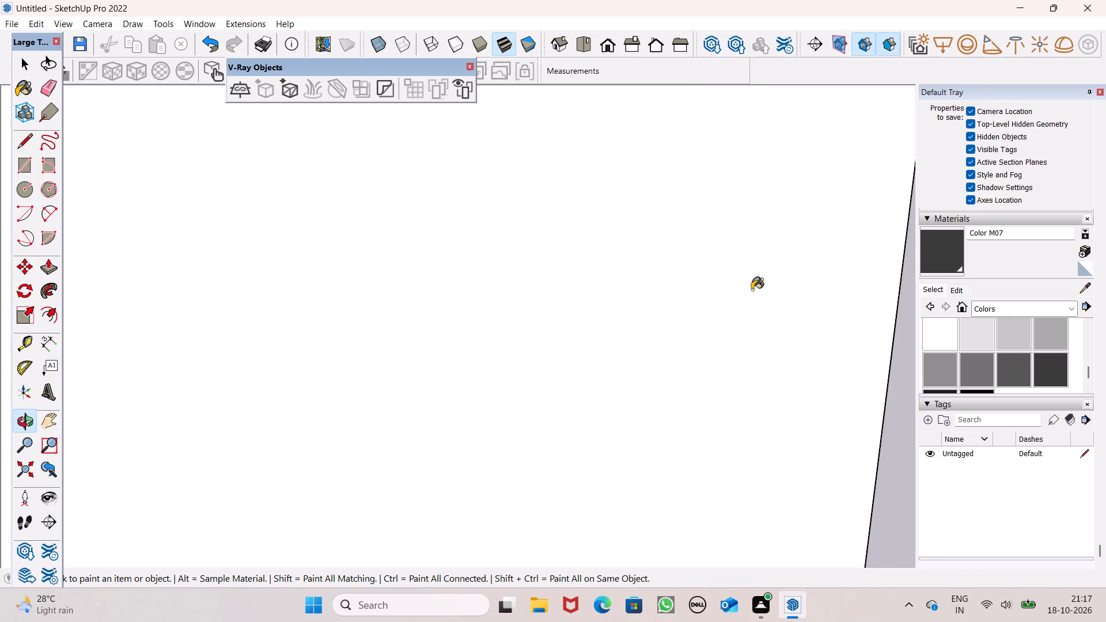
middle_click_drag(752, 290, 413, 301)
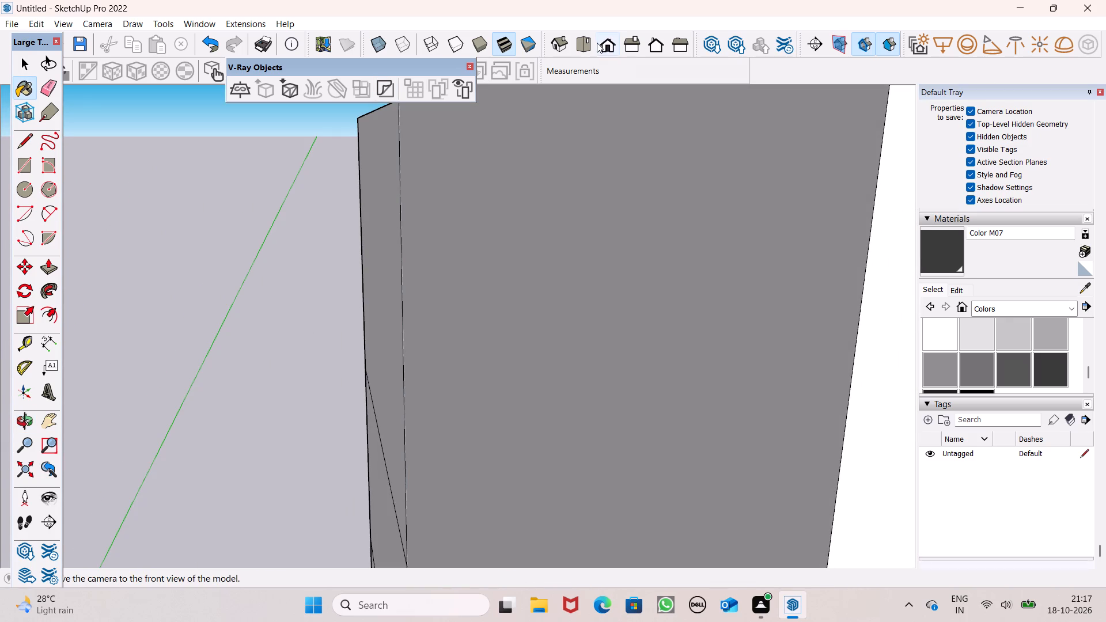
left_click(596, 43)
left_click(584, 45)
scroll(529, 195, "down", 6)
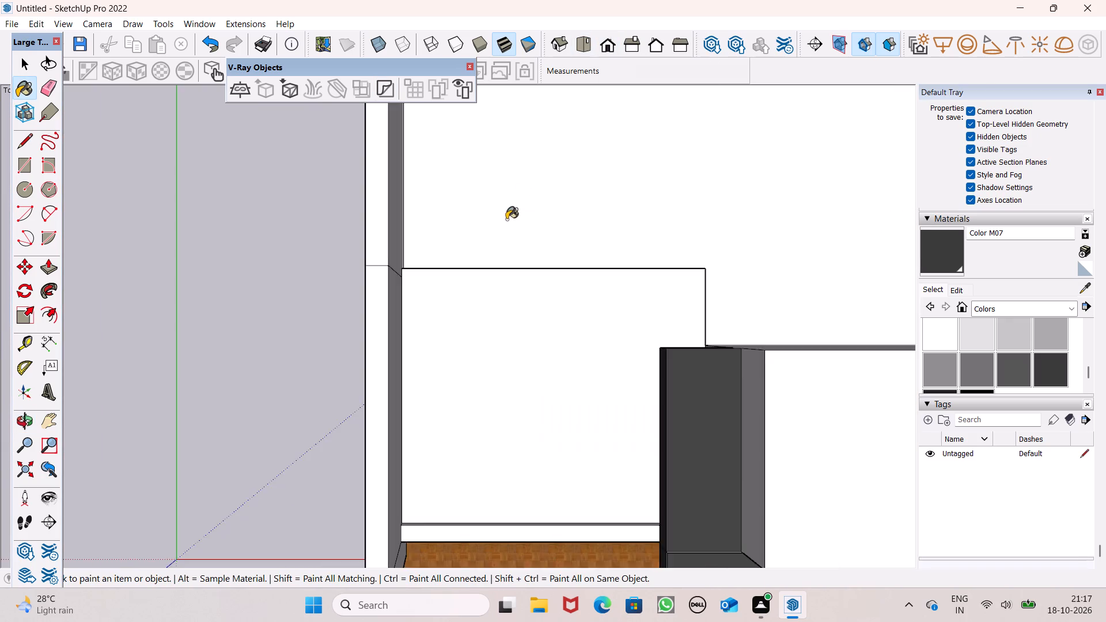
scroll(506, 219, "down", 13)
middle_click_drag(619, 367, 477, 236)
scroll(477, 236, "up", 1)
scroll(695, 419, "up", 6)
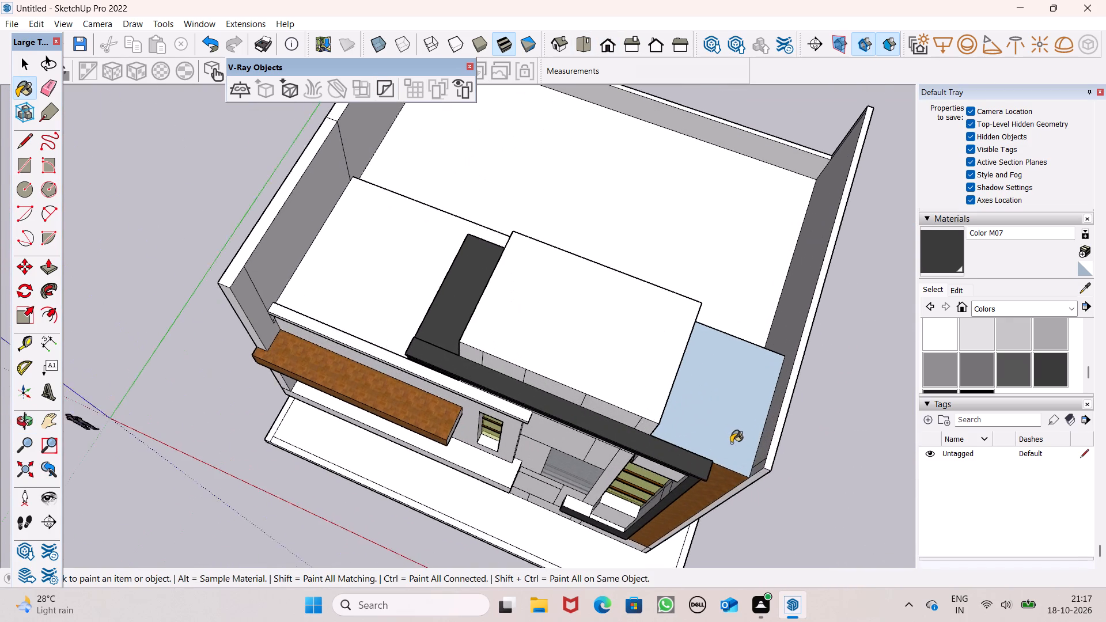
scroll(731, 443, "up", 1)
left_click(733, 433)
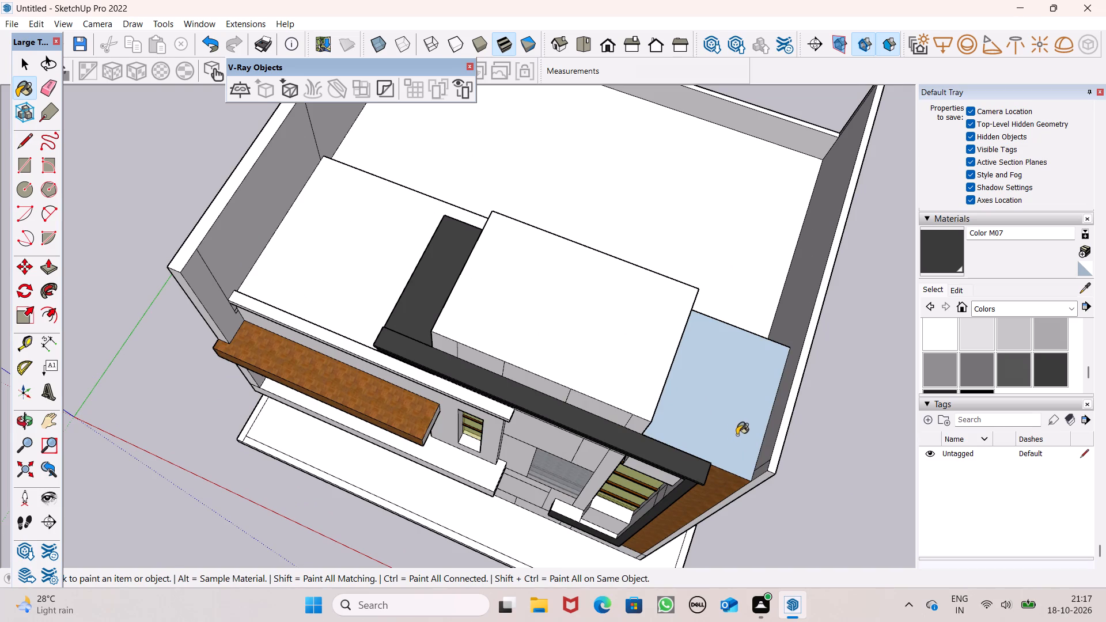
Paint the frame's outer side face and the lip's end and underside beside the parquet strip with Color M07.
middle_click_drag(737, 436, 683, 210)
scroll(778, 176, "up", 1)
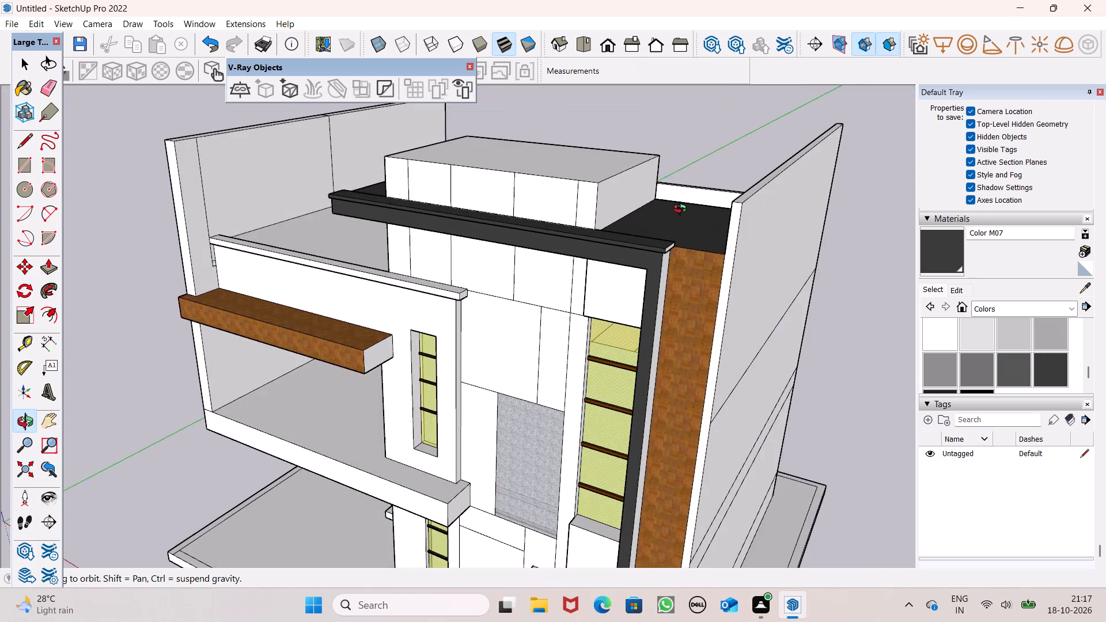
middle_click_drag(683, 210, 682, 211)
scroll(669, 304, "up", 6)
middle_click_drag(642, 299, 596, 259)
scroll(656, 188, "up", 6)
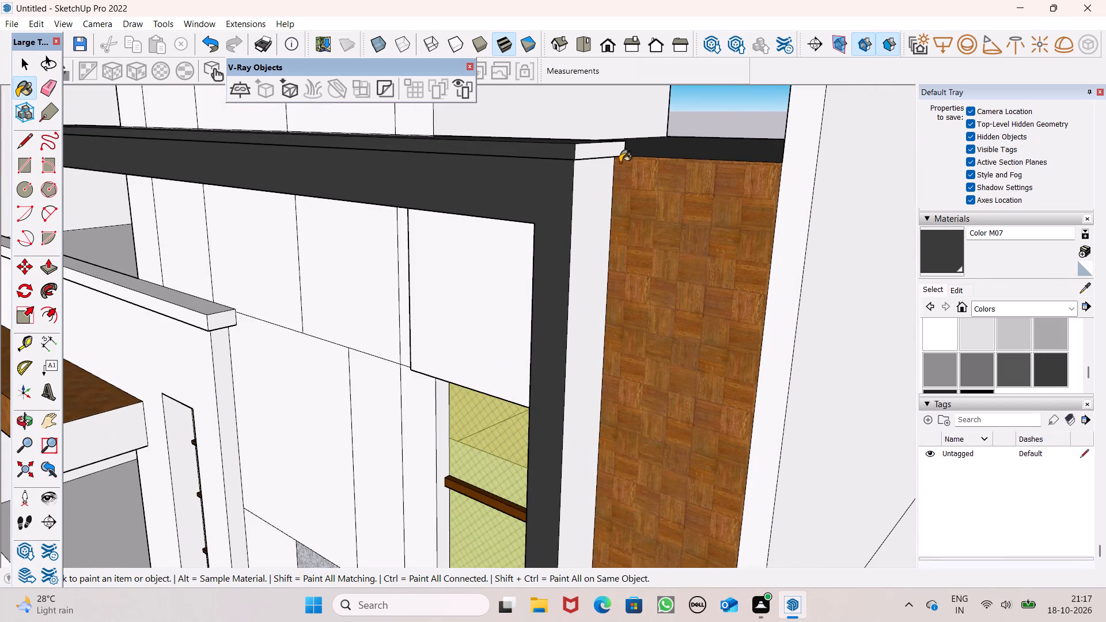
left_click(603, 149)
left_click(602, 197)
middle_click_drag(602, 198, 568, 108)
scroll(550, 301, "down", 5)
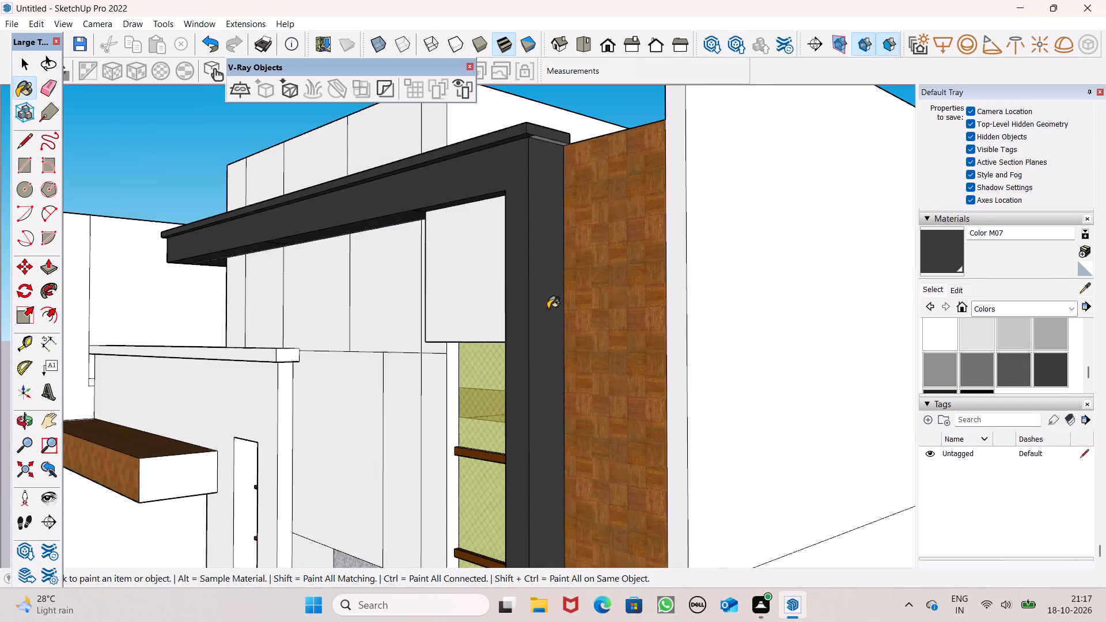
scroll(589, 103, "up", 7)
scroll(534, 148, "down", 5)
middle_click_drag(527, 236, 528, 165)
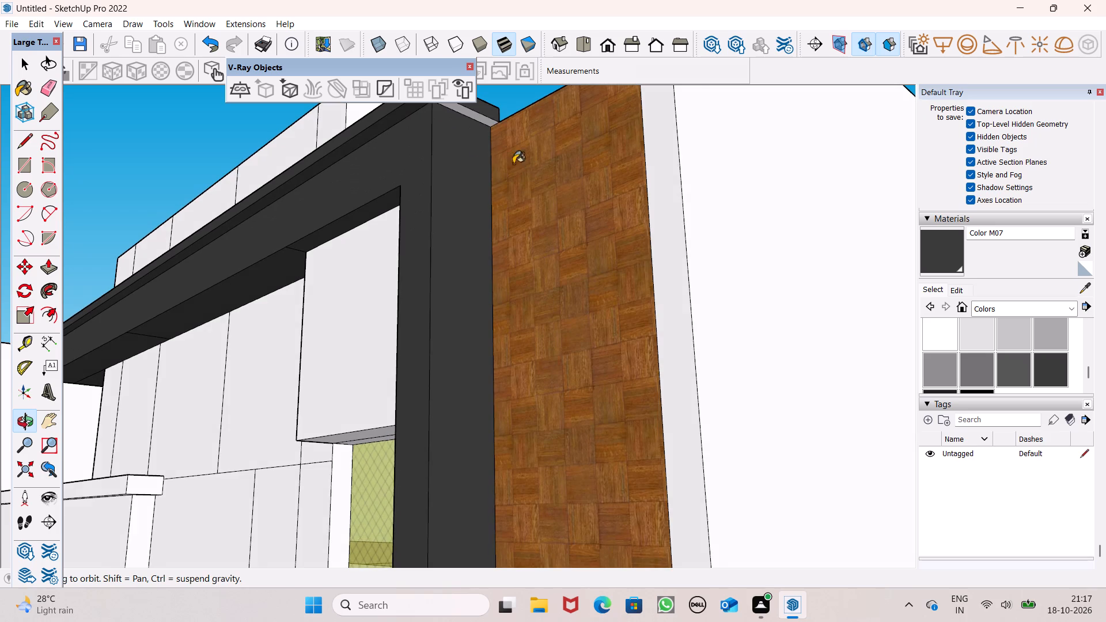
scroll(489, 120, "up", 7)
left_click(483, 119)
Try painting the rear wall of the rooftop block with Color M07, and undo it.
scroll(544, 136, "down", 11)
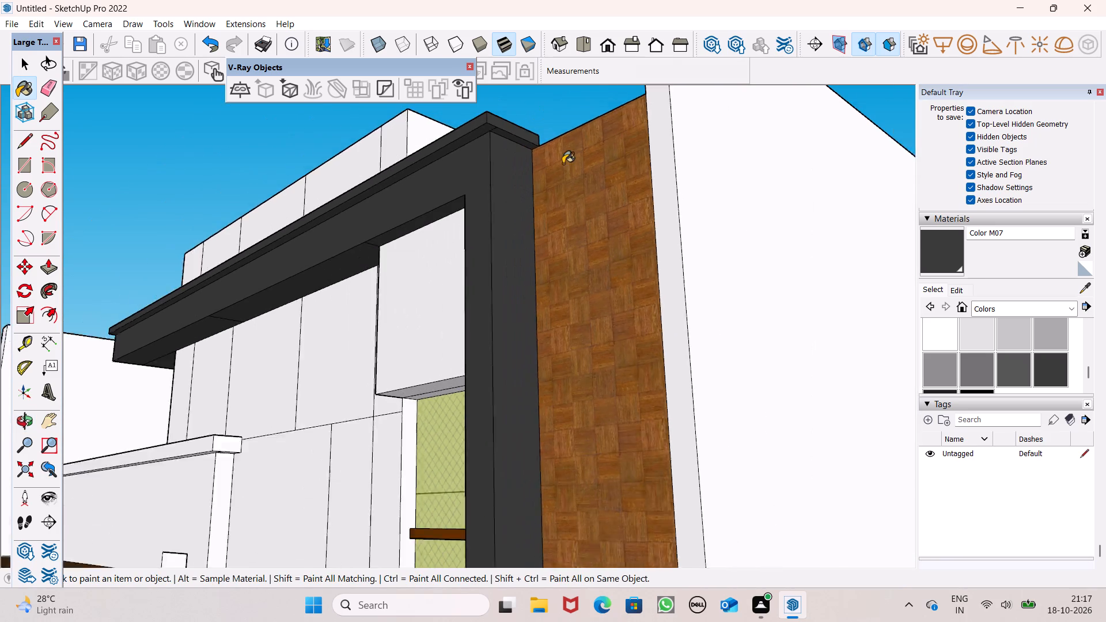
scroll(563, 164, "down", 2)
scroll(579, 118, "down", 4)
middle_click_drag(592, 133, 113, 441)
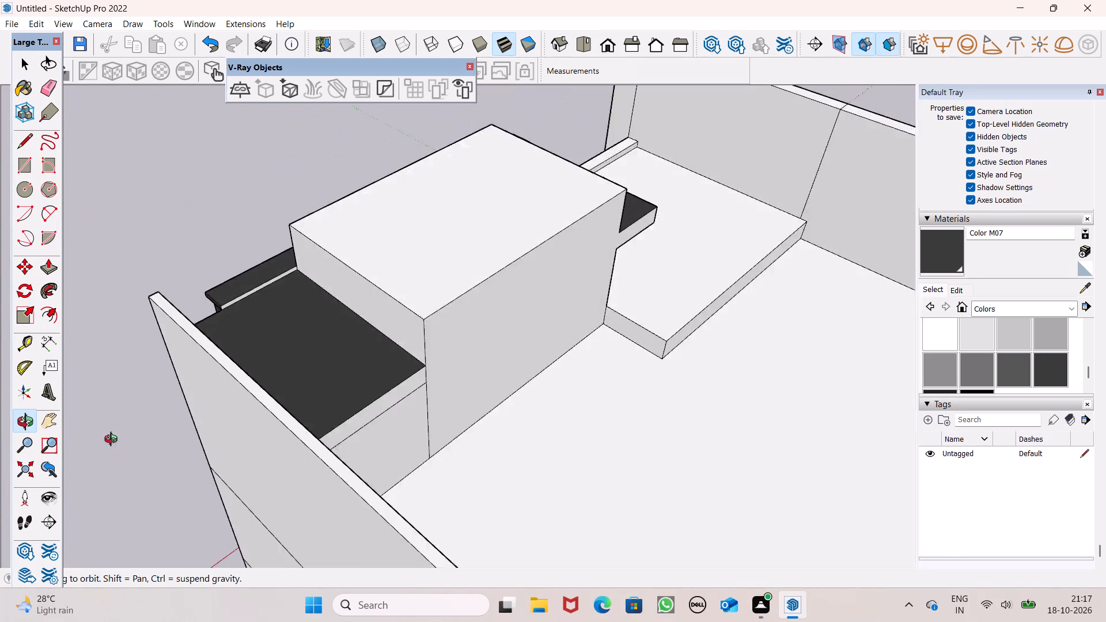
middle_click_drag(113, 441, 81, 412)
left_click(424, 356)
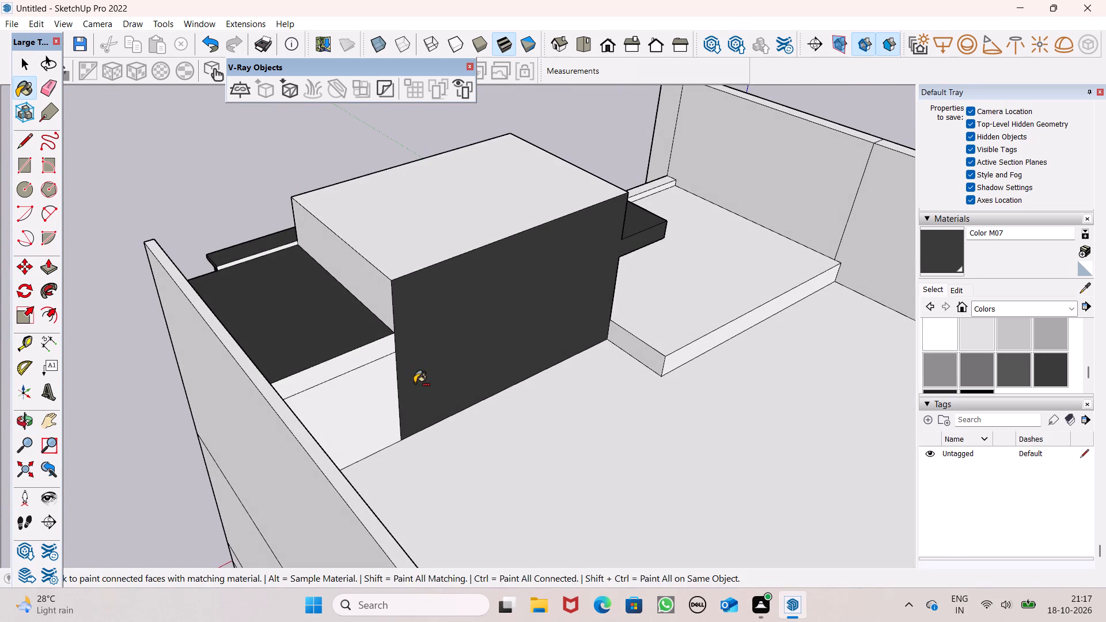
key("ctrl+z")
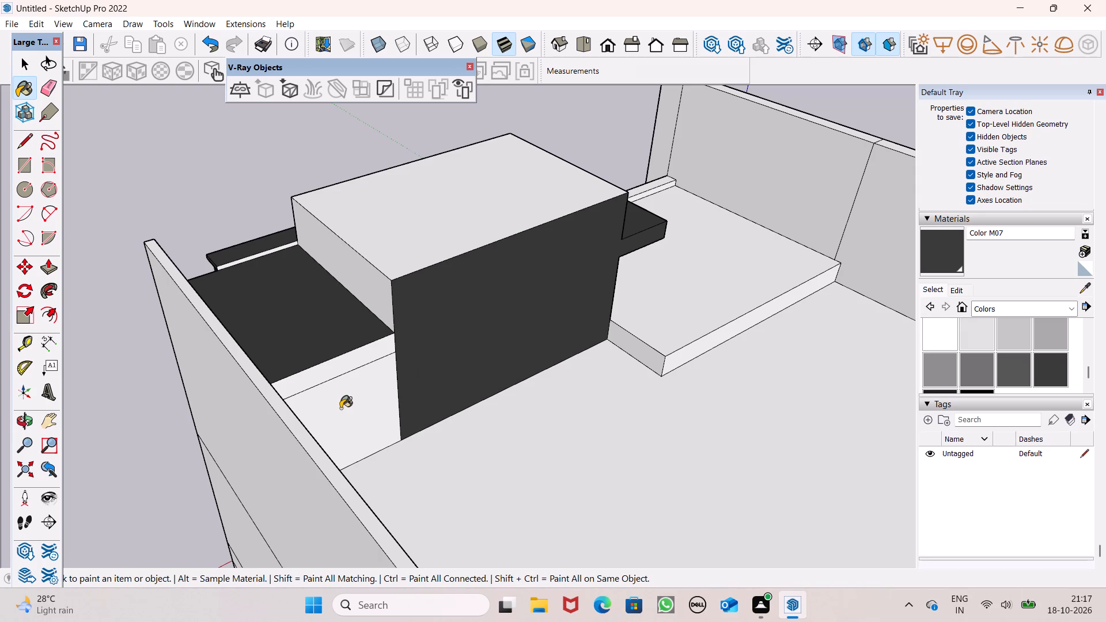
Paint the rear edge faces of the roof slab on both sides of the rooftop block with Color M07.
left_click(344, 369)
scroll(576, 286, "up", 5)
left_click(697, 206)
Draw a vertical line about 1' 1 11/16" long separating the slab's rear edge from the rooftop block's rear wall.
middle_click_drag(687, 295, 544, 251)
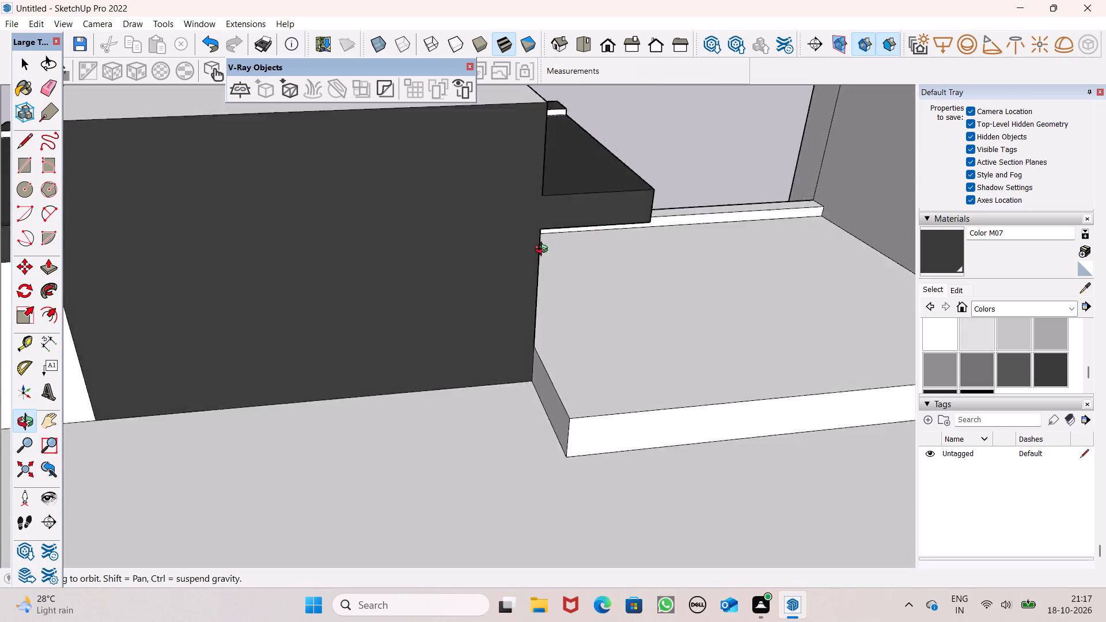
middle_click_drag(544, 251, 445, 203)
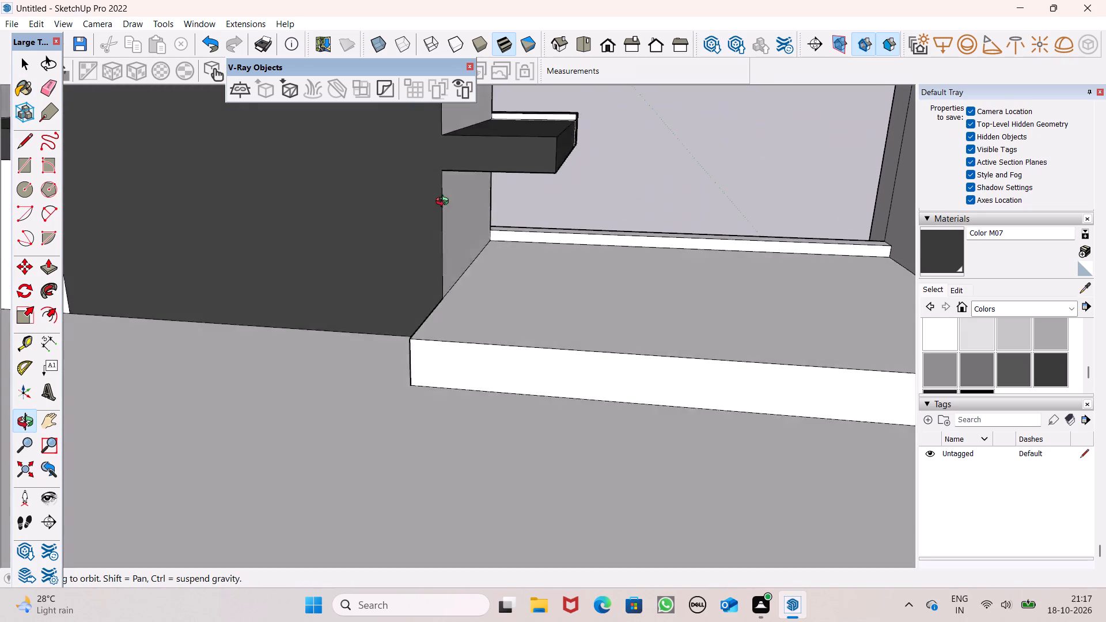
middle_click_drag(445, 203, 462, 210)
scroll(461, 210, "up", 1)
left_click(17, 145)
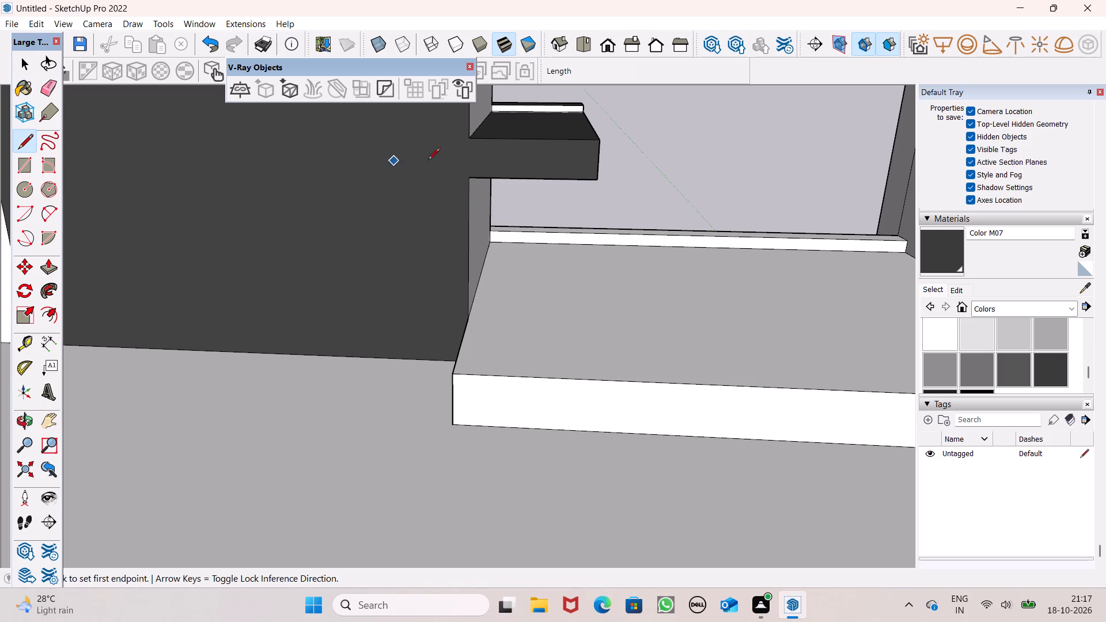
left_click(469, 140)
left_click(473, 177)
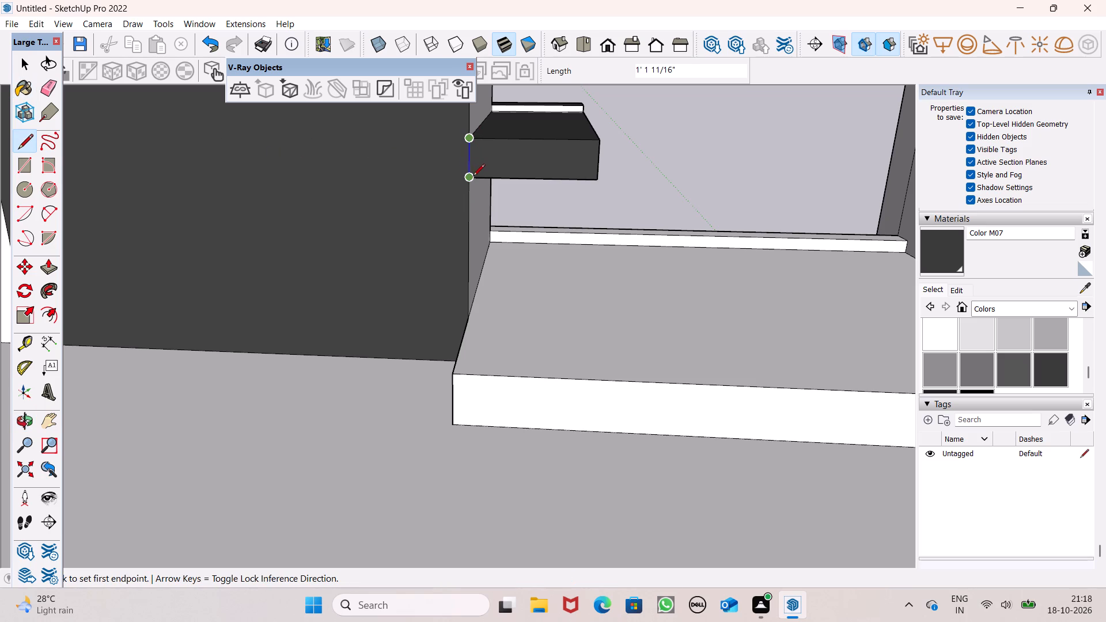
Paint the rooftop block's rear wall with Color M00.
left_click(942, 326)
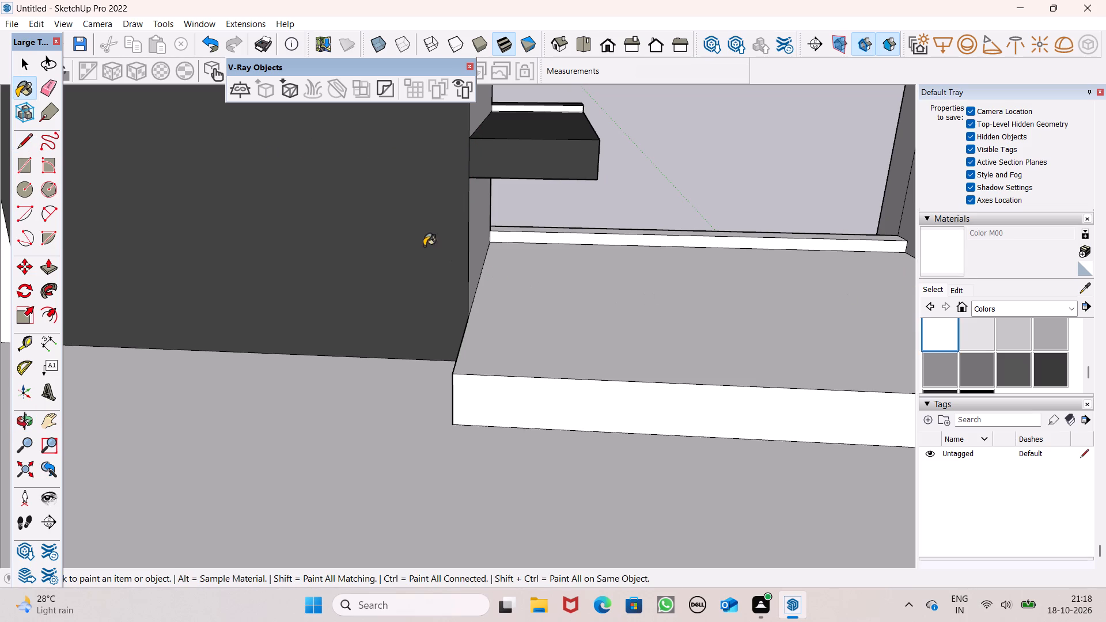
left_click(394, 237)
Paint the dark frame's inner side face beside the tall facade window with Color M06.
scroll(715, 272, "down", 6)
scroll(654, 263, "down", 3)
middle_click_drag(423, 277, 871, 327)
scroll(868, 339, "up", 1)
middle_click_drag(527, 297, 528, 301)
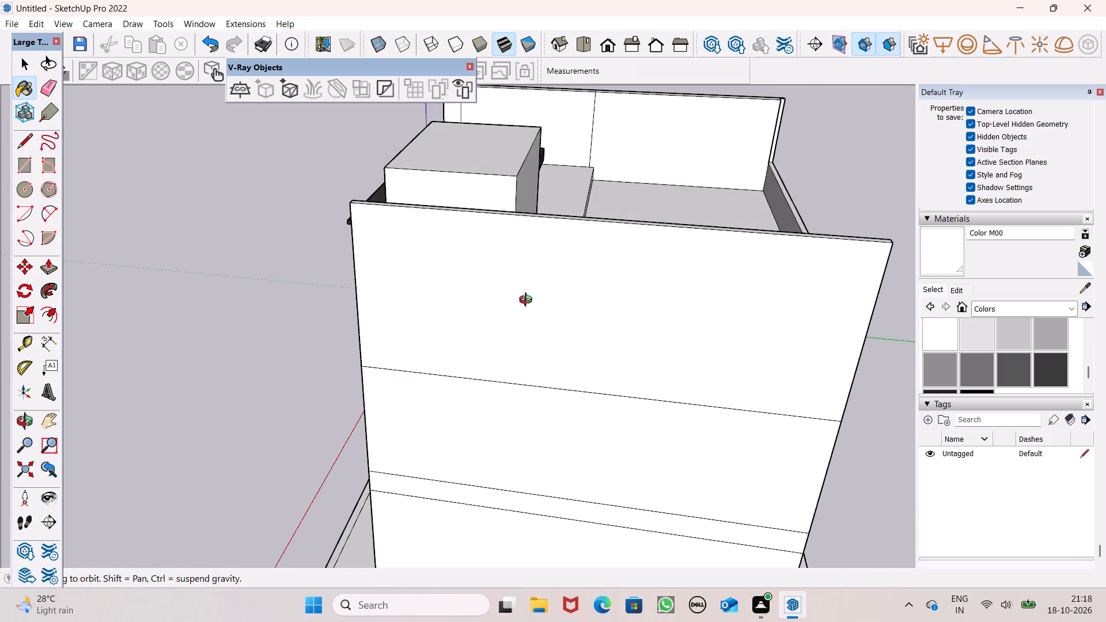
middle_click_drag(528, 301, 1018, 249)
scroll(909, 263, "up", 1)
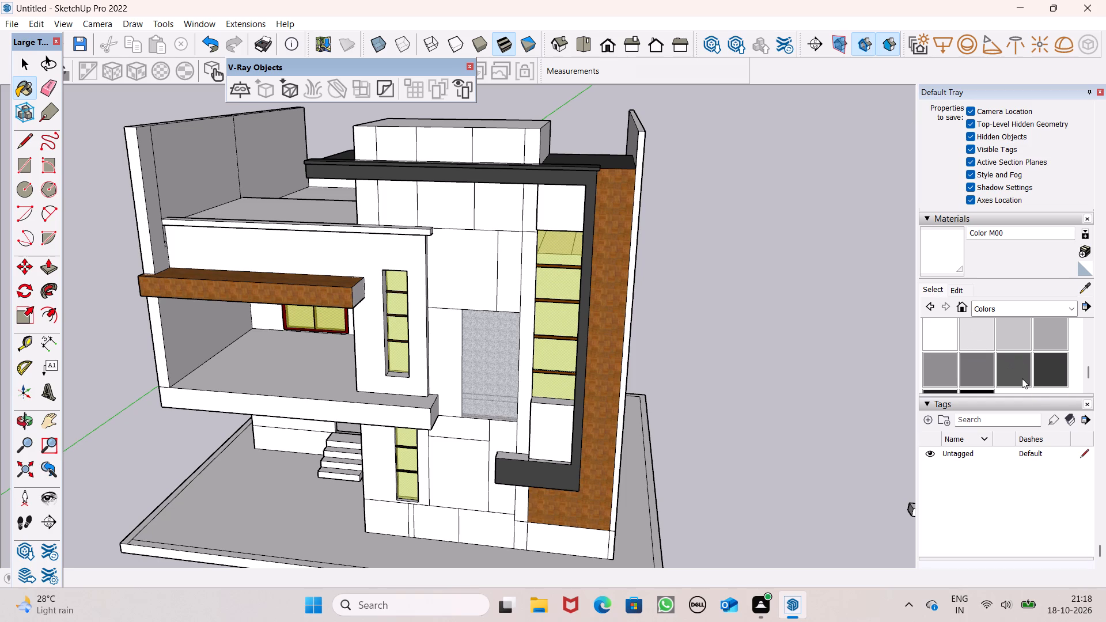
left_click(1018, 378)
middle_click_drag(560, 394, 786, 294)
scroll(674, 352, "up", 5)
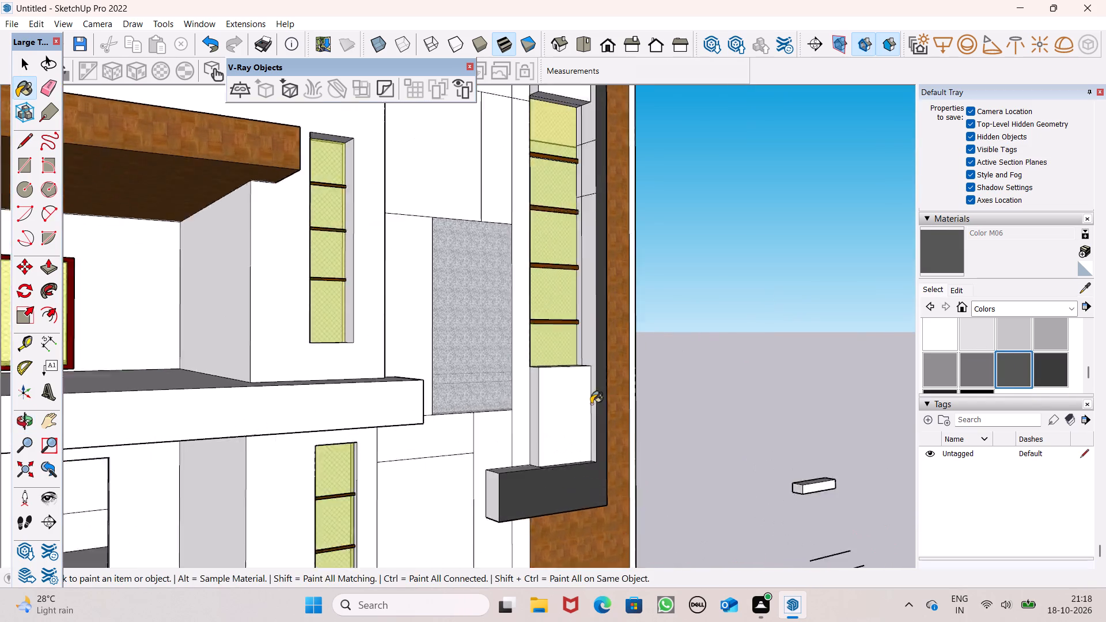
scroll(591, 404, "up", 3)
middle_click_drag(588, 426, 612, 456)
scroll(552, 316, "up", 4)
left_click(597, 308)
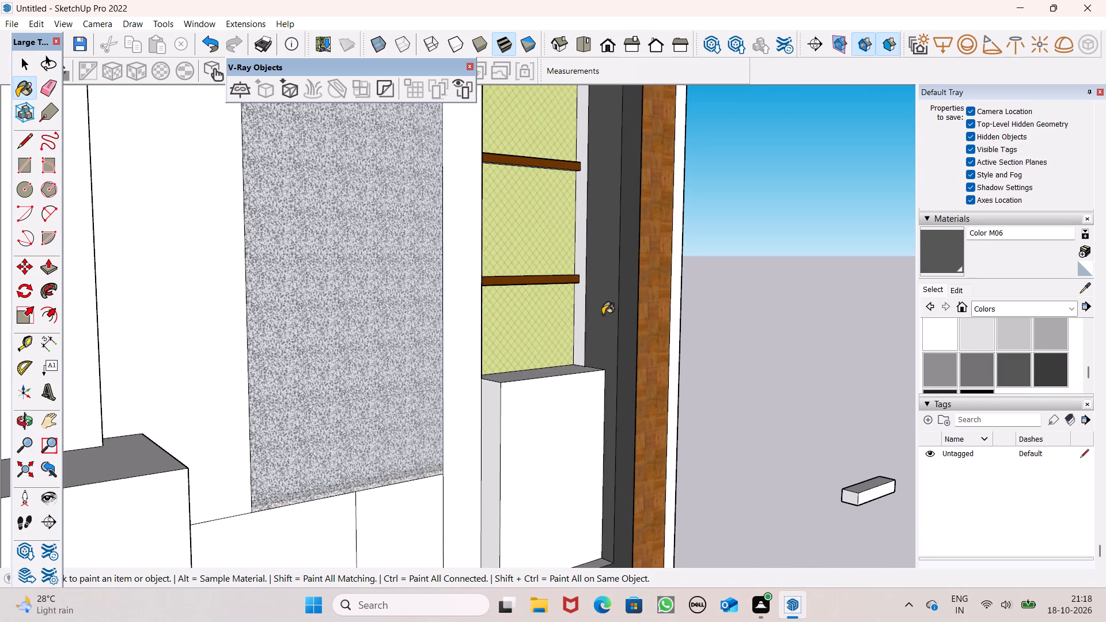
Paint the lower, middle and upper segments of the frame's inner side face beside the tall window with Color M07.
scroll(603, 314, "down", 4)
middle_click_drag(620, 351, 579, 396)
left_click(1052, 372)
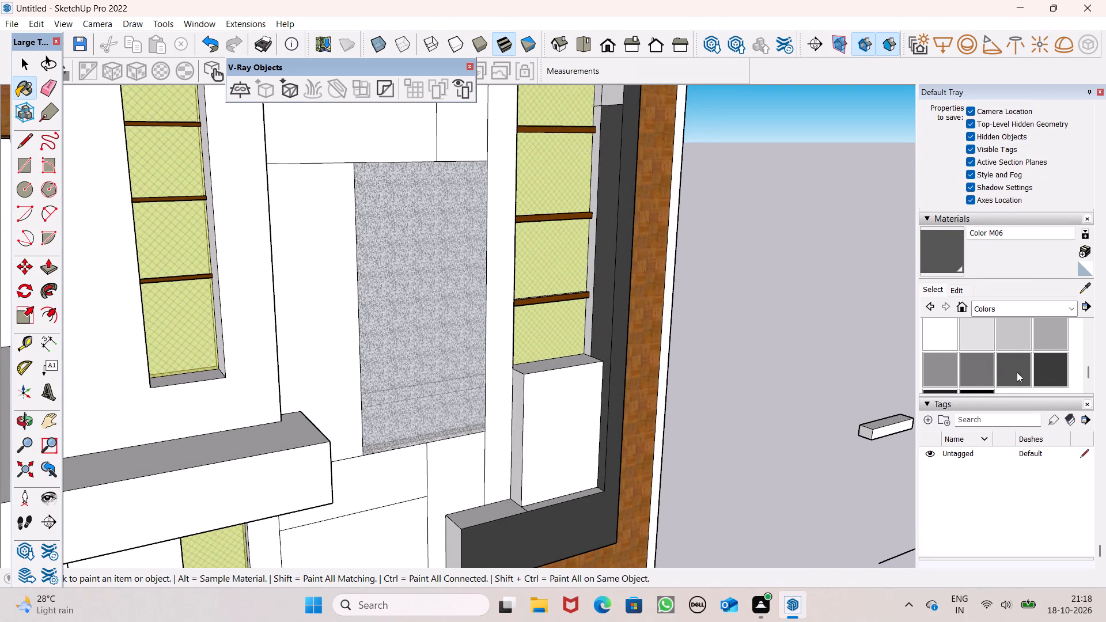
scroll(525, 322, "up", 6)
left_click(681, 331)
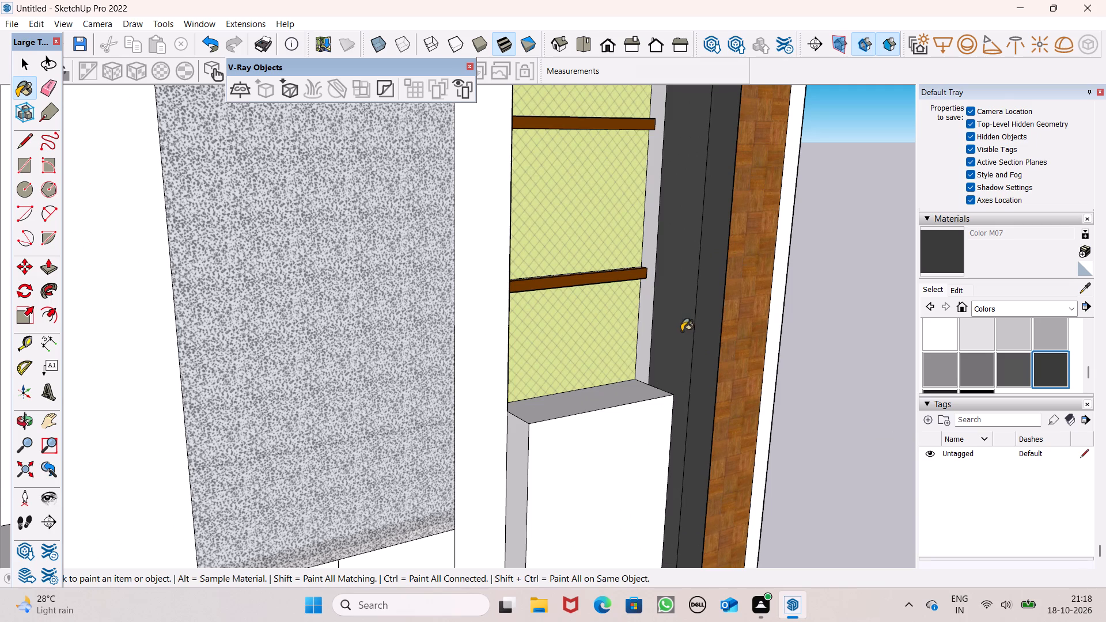
scroll(683, 288, "down", 14)
scroll(670, 242, "down", 6)
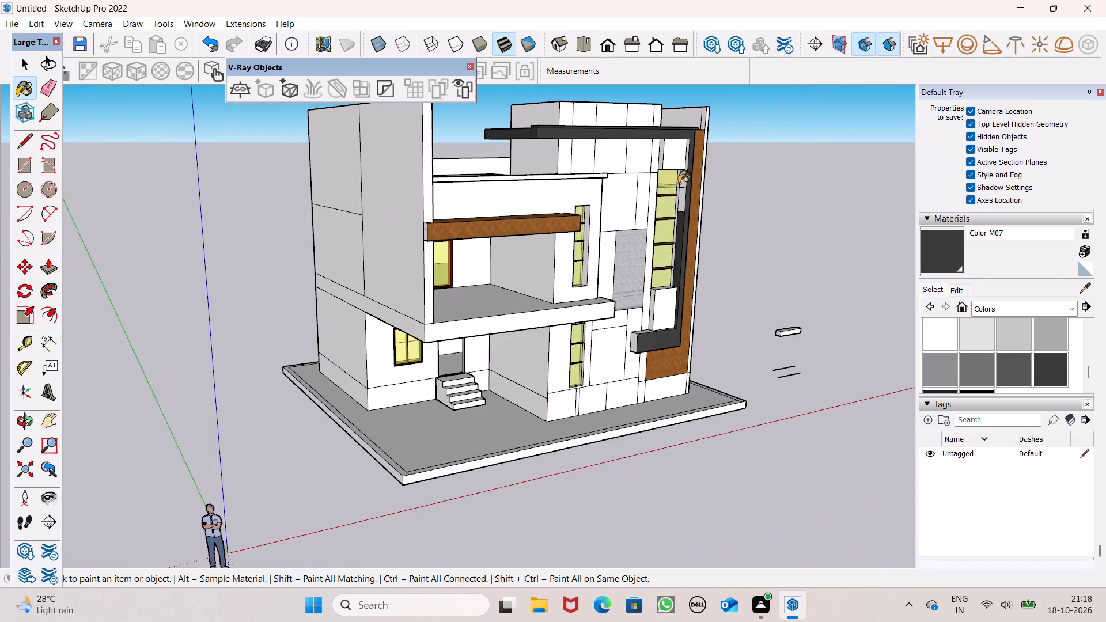
scroll(703, 165, "up", 7)
scroll(658, 184, "up", 7)
left_click(673, 206)
left_click(677, 257)
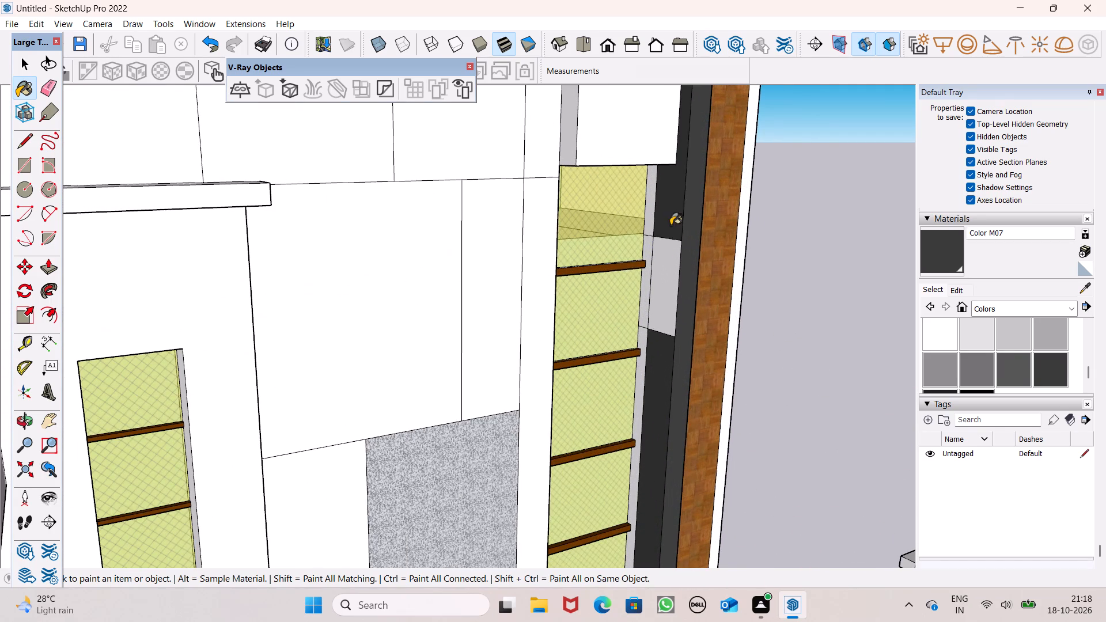
Paint the narrow reveal faces on both sides of the tall window's glass with Color M07.
scroll(671, 221, "down", 4)
scroll(663, 231, "up", 12)
left_click(651, 219)
left_click(648, 260)
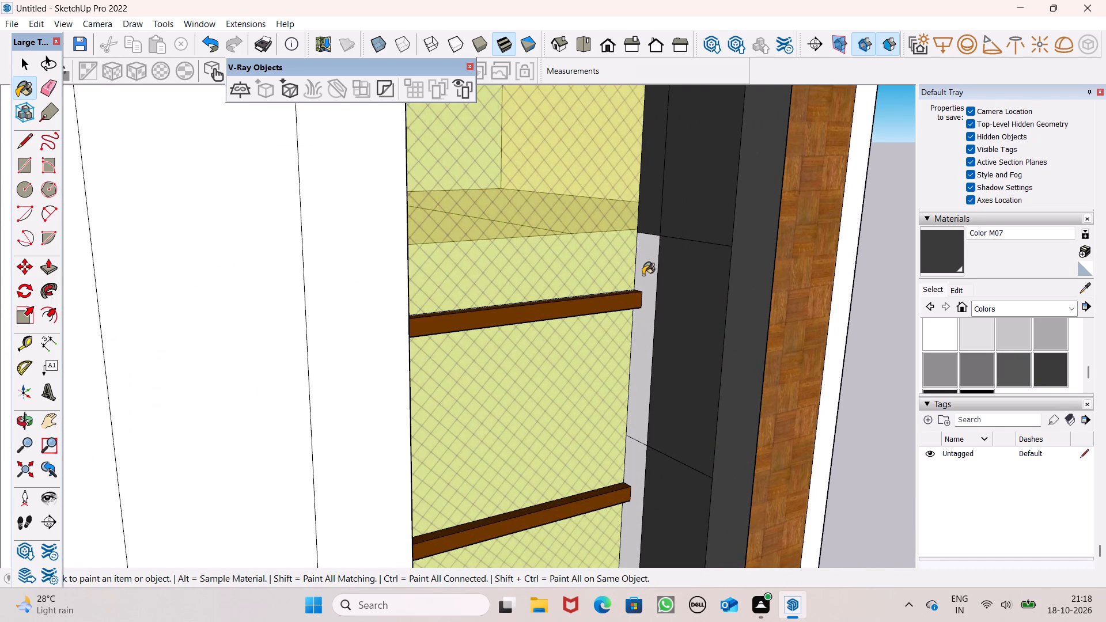
scroll(646, 256, "down", 6)
scroll(645, 413, "up", 4)
left_click(630, 420)
scroll(675, 275, "down", 7)
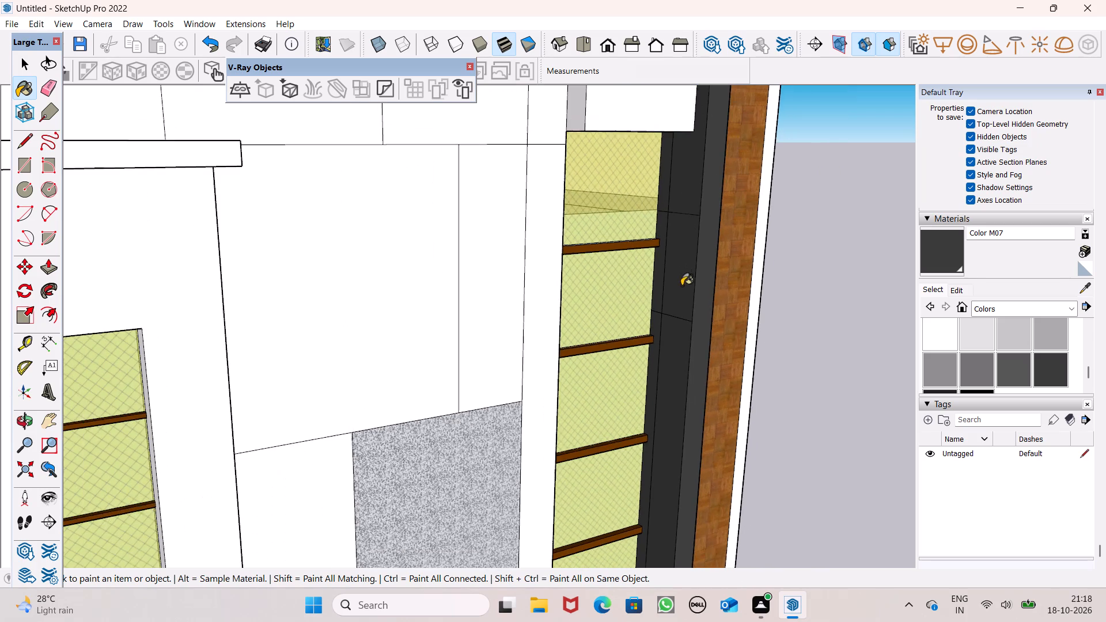
scroll(695, 314, "down", 7)
middle_click_drag(710, 447, 256, 414)
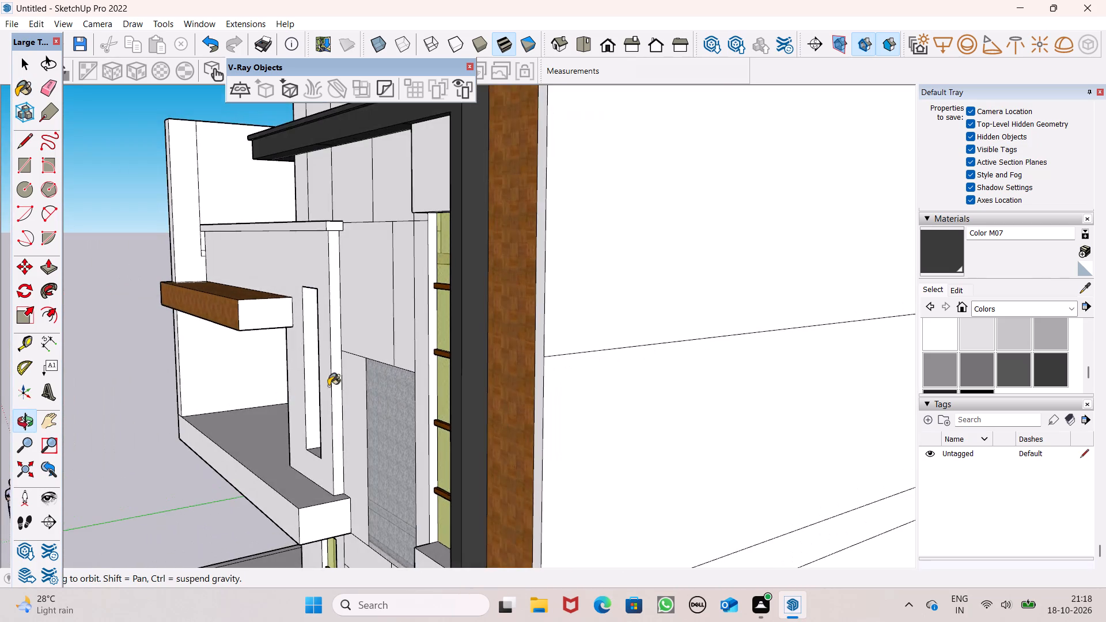
scroll(397, 350, "up", 4)
left_click(447, 301)
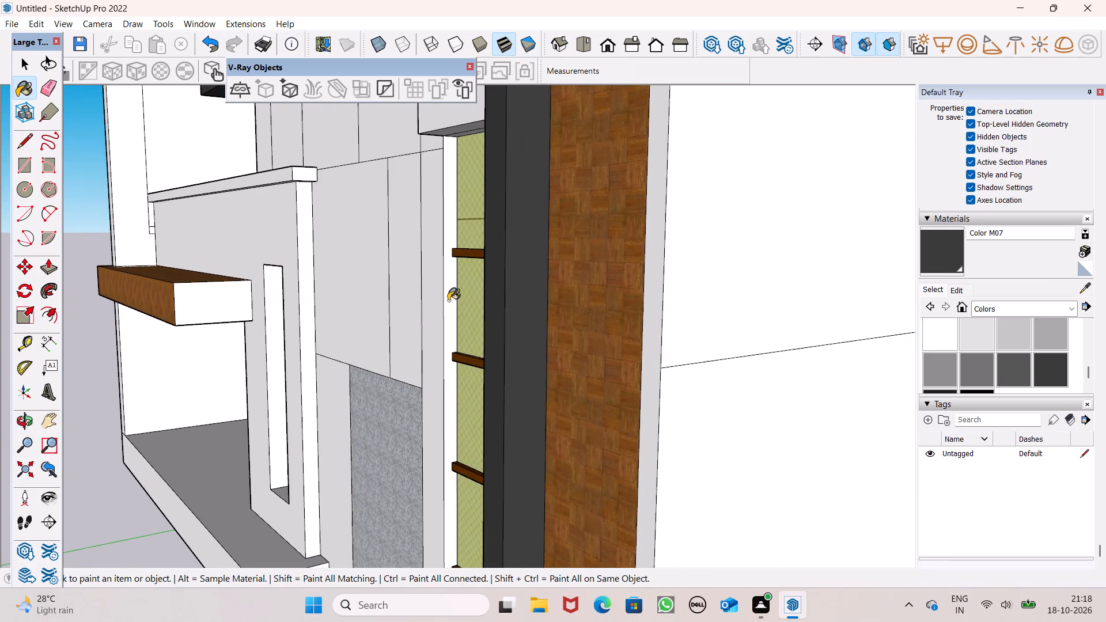
Paint the top, both underside segments and the end face of the frame's lower horizontal arm with Color M07.
scroll(449, 313, "down", 6)
middle_click_drag(450, 318, 714, 358)
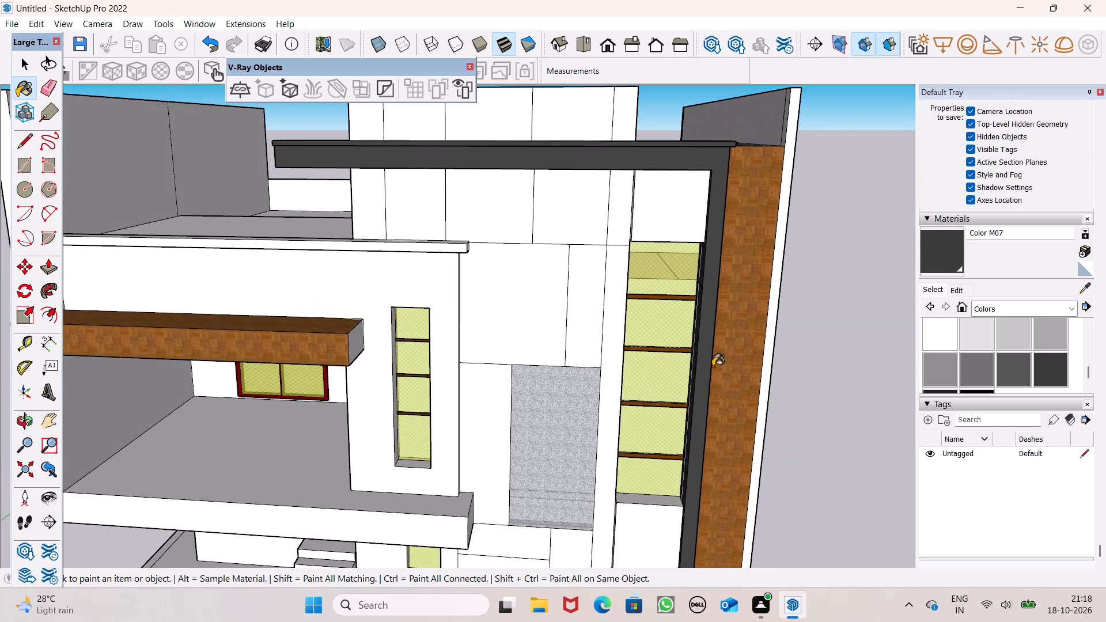
scroll(692, 384, "down", 2)
scroll(663, 273, "down", 6)
middle_click_drag(657, 488, 635, 577)
scroll(626, 474, "up", 7)
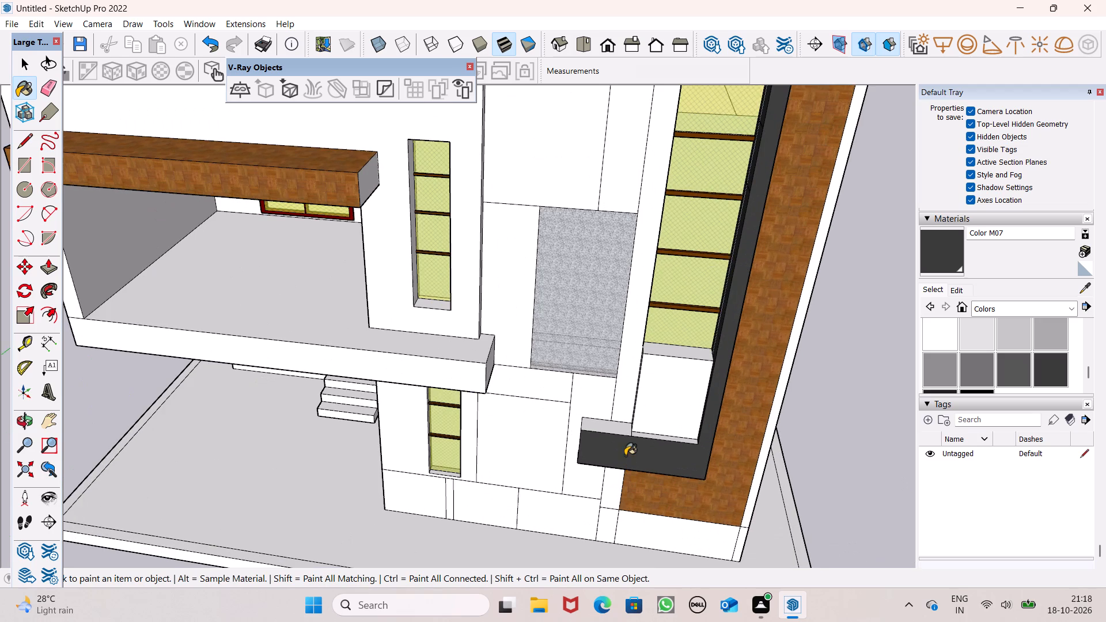
left_click(619, 427)
middle_click_drag(609, 450, 650, 7)
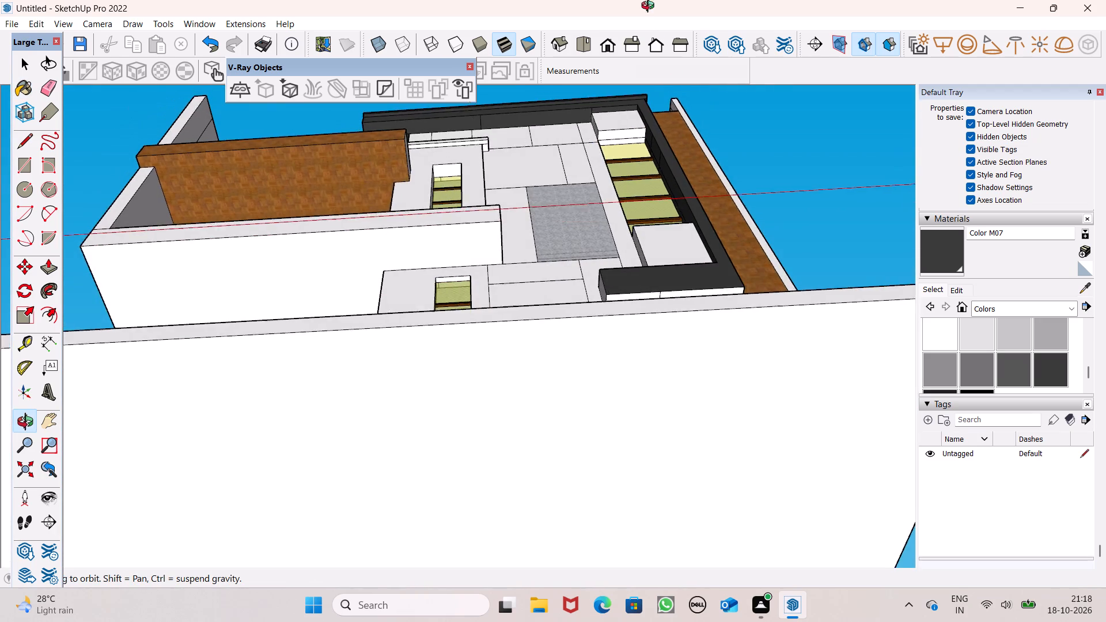
middle_click_drag(650, 7, 650, 12)
scroll(653, 215, "up", 7)
left_click(617, 356)
left_click(713, 355)
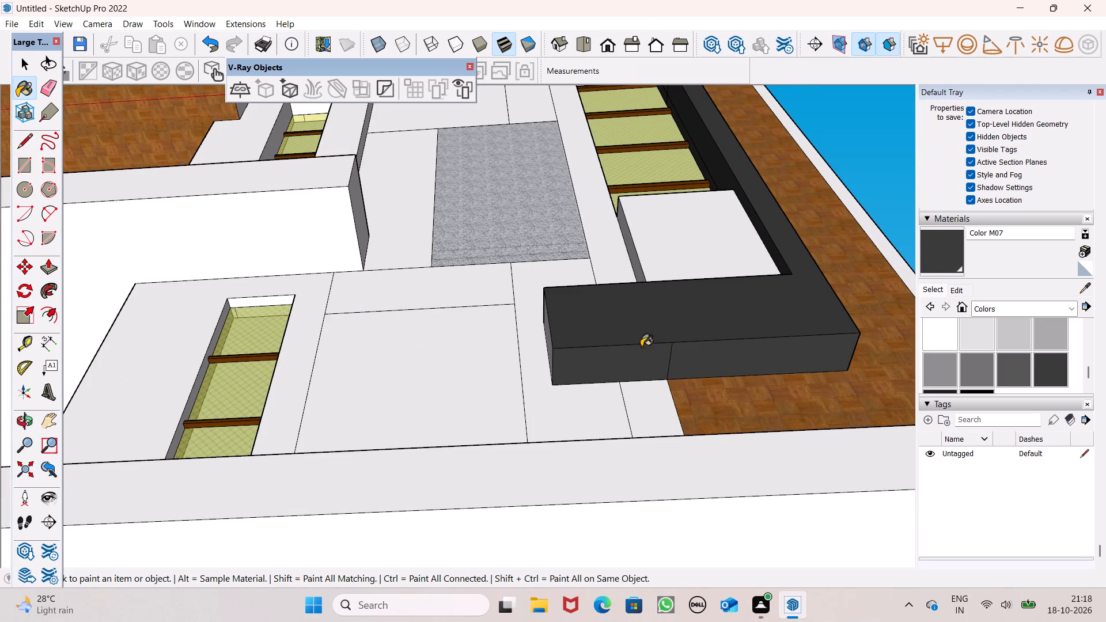
middle_click_drag(613, 349, 749, 393)
left_click(593, 384)
Paint the first-floor balcony slab's front edge and its underside above the entrance with Color M07.
scroll(671, 271, "down", 6)
middle_click_drag(681, 277, 677, 284)
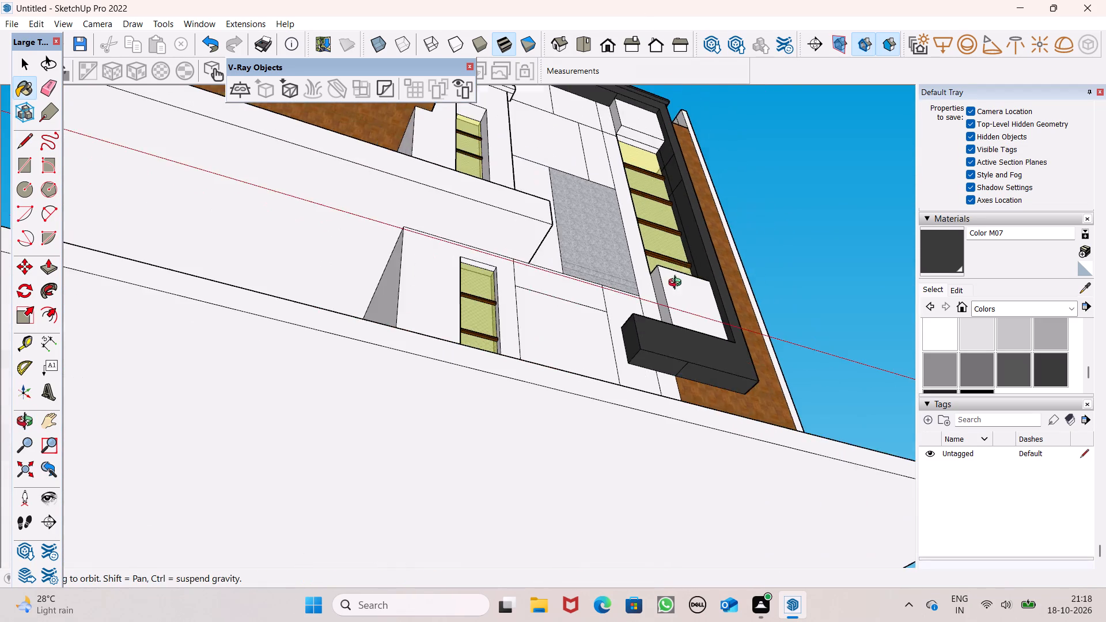
middle_click_drag(677, 284, 506, 481)
scroll(613, 168, "down", 9)
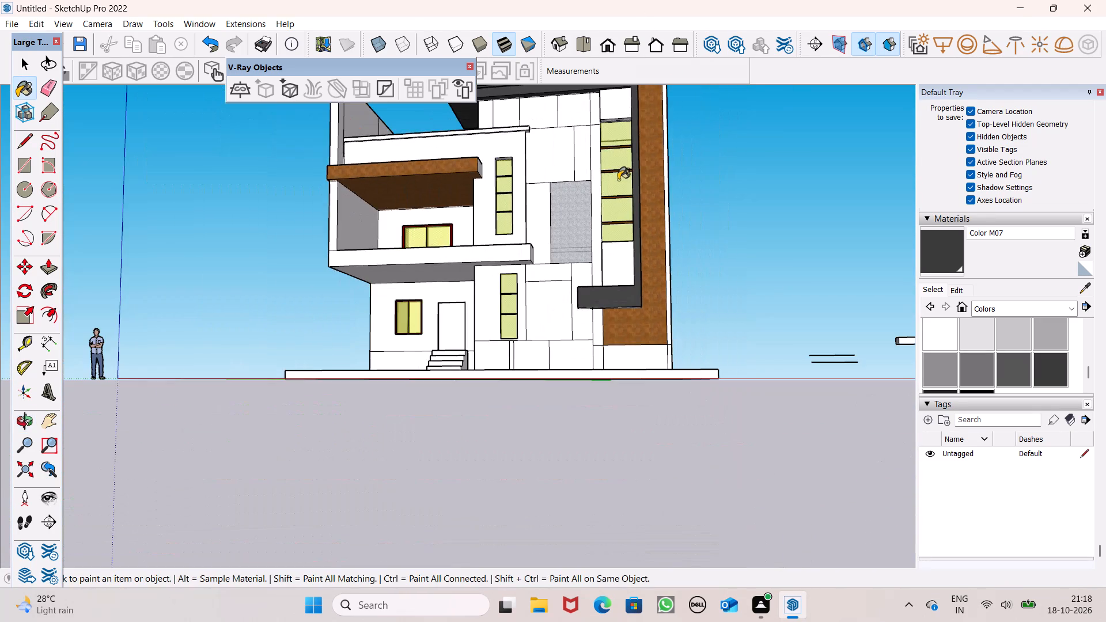
scroll(619, 179, "down", 5)
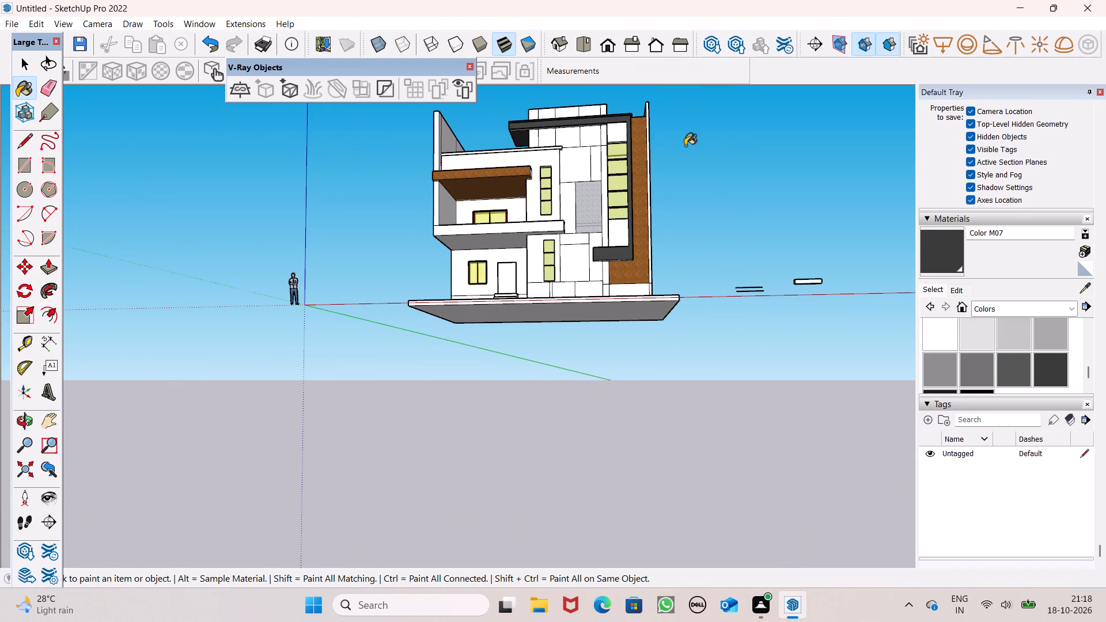
scroll(627, 143, "up", 1)
middle_click_drag(355, 292, 411, 455)
scroll(434, 375, "up", 7)
left_click(412, 189)
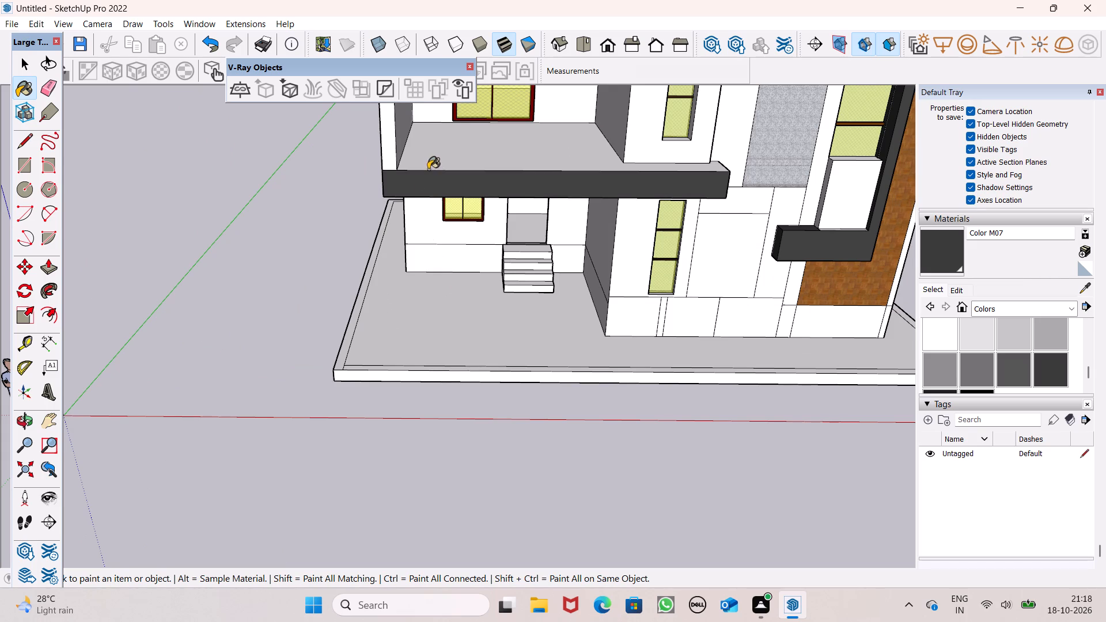
scroll(430, 175, "down", 1)
middle_click_drag(449, 200, 486, 6)
scroll(486, 7, "up", 1)
scroll(512, 207, "up", 4)
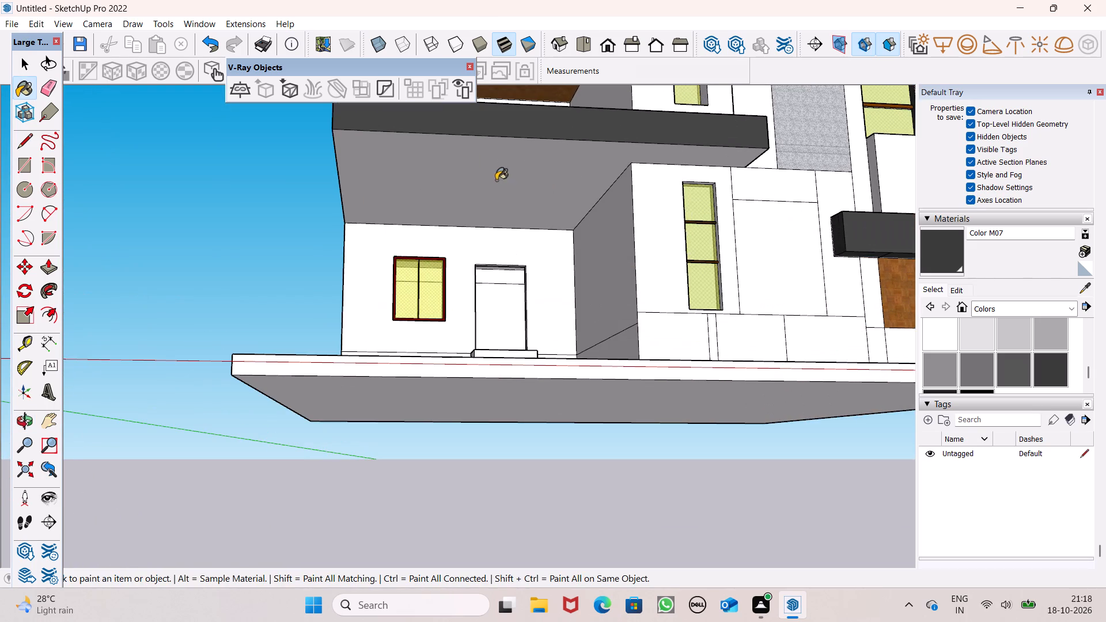
left_click(495, 179)
Paint the balcony slab's end face beside the stone-textured wall panel with Color M07.
middle_click_drag(501, 200, 749, 312)
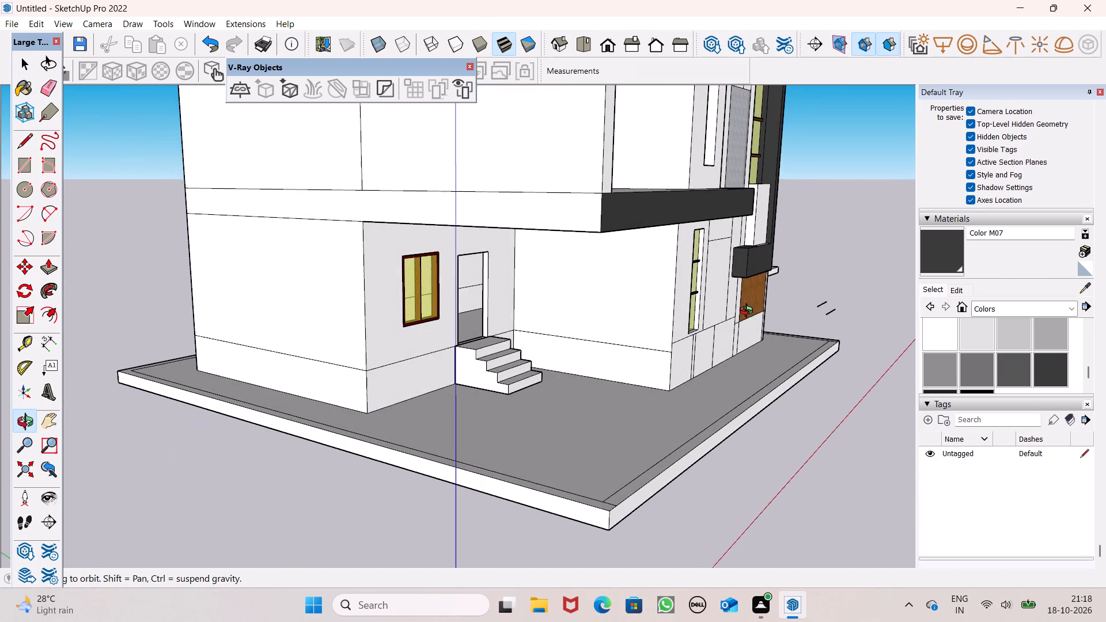
middle_click_drag(749, 312, 557, 363)
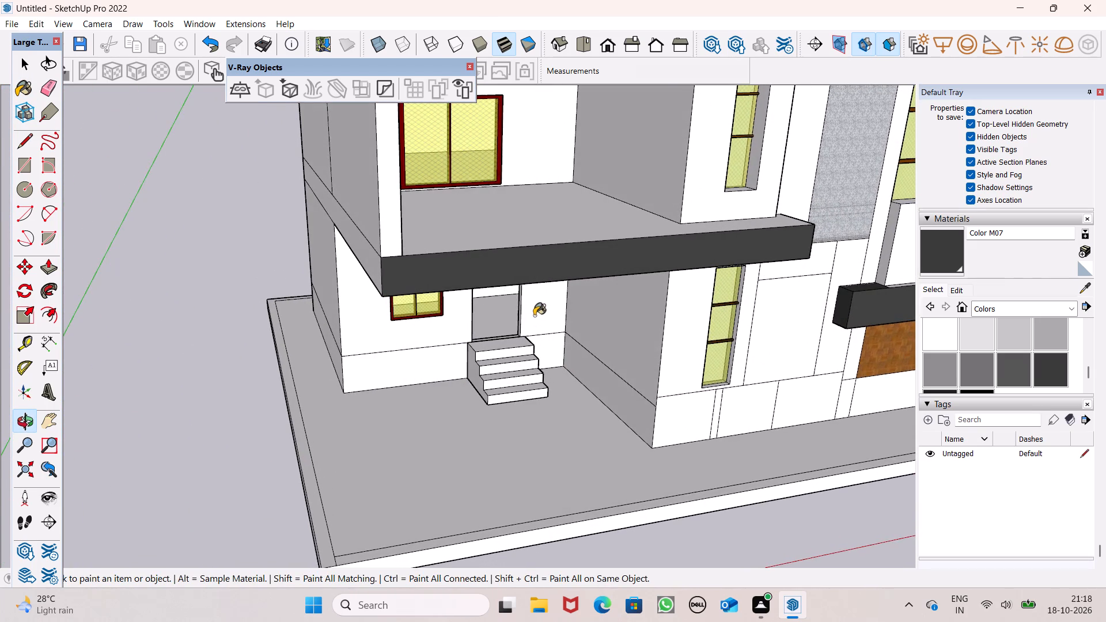
scroll(496, 320, "down", 6)
middle_click_drag(461, 352, 286, 380)
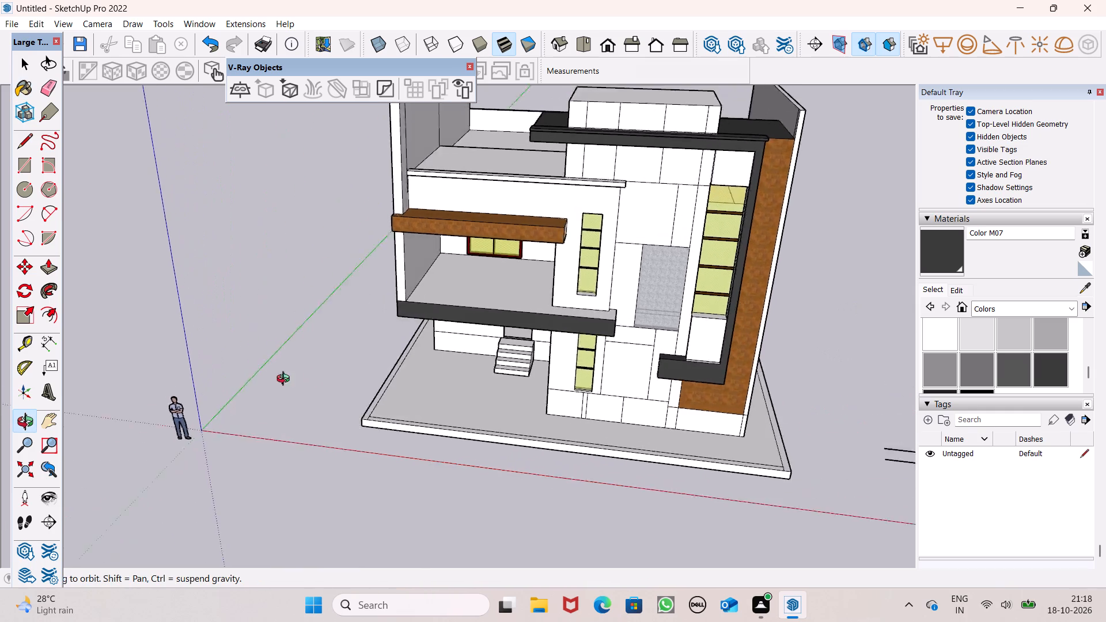
middle_click_drag(286, 380, 47, 333)
scroll(373, 341, "up", 6)
left_click(539, 310)
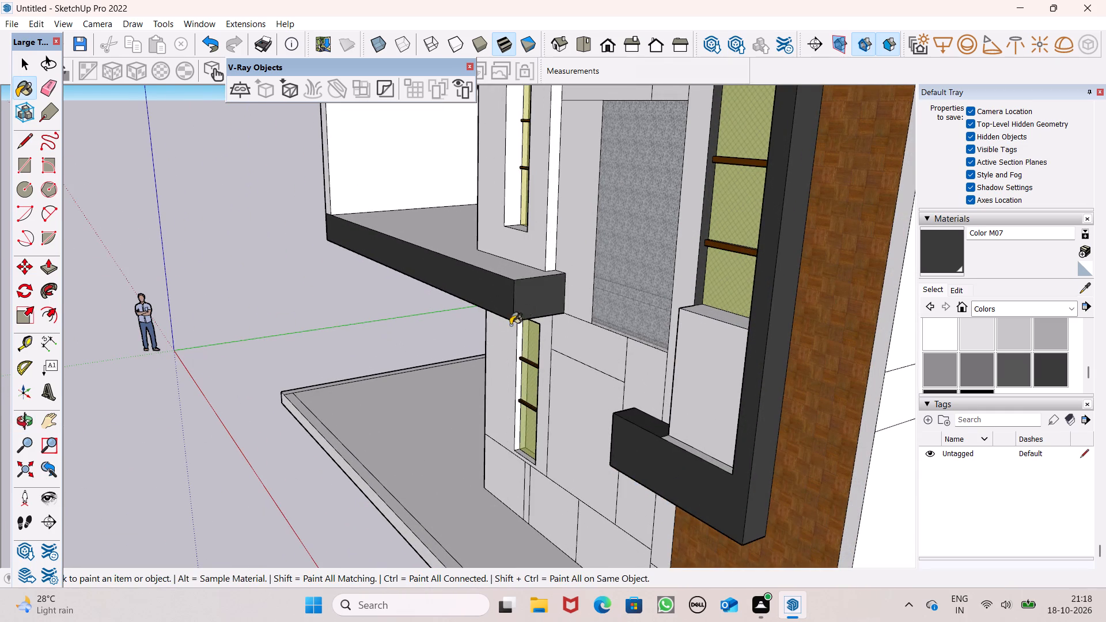
Place a guide parallel to the first-floor balcony slab's front edge, about 1 5/8" in on its top face.
middle_click_drag(463, 355, 724, 451)
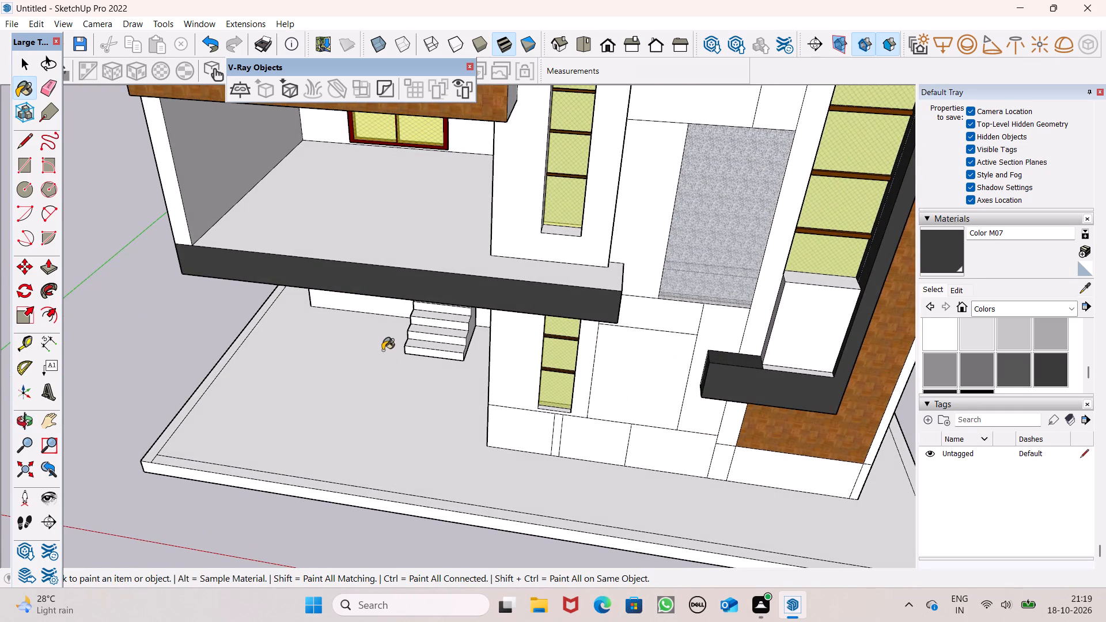
middle_click_drag(363, 354, 363, 422)
scroll(363, 422, "up", 1)
scroll(369, 358, "up", 1)
middle_click_drag(369, 358, 373, 359)
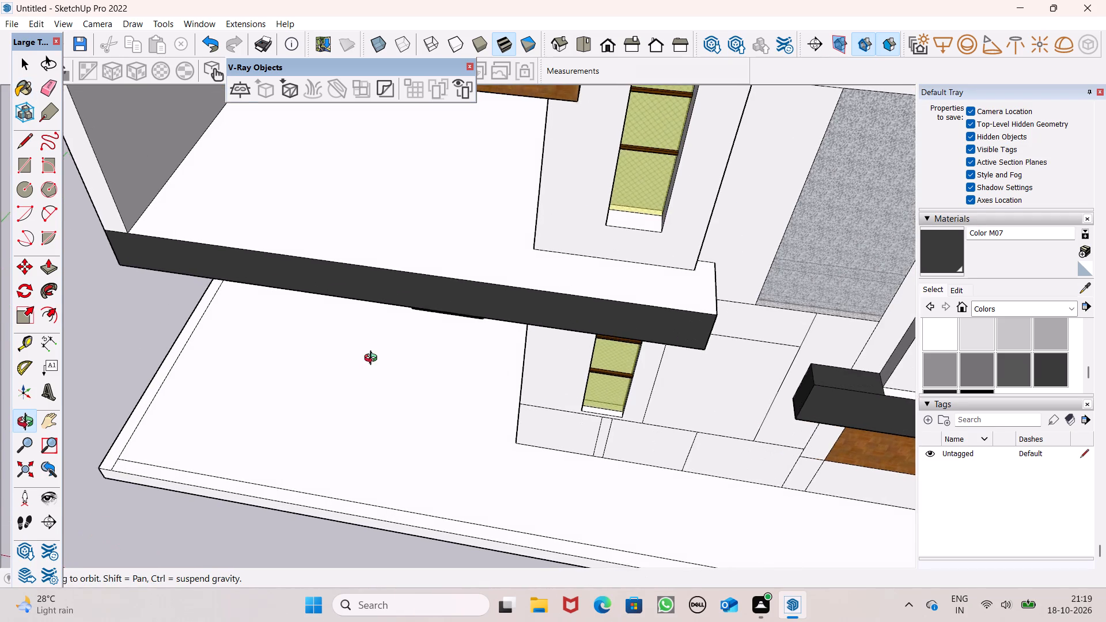
middle_click_drag(373, 359, 380, 358)
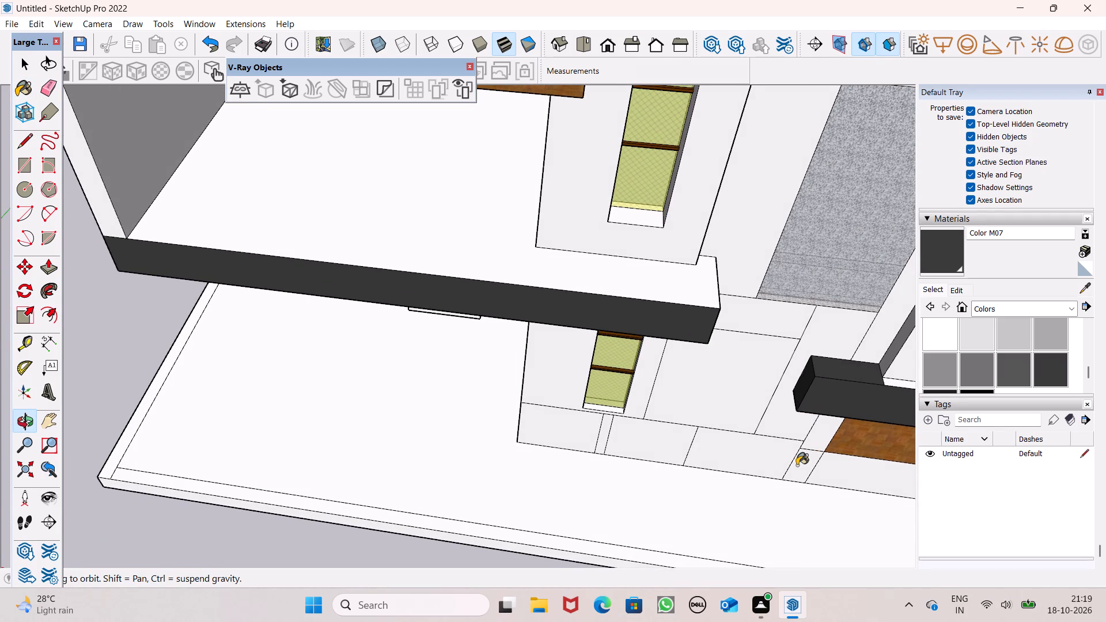
left_click(37, 337)
left_click(28, 354)
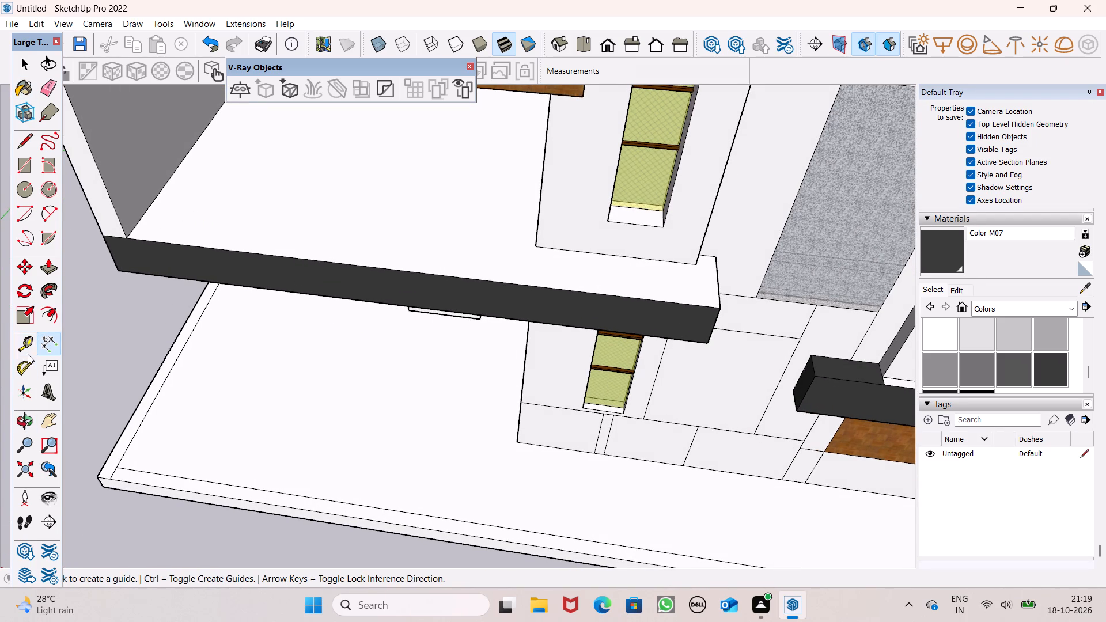
scroll(566, 302, "up", 3)
middle_click_drag(702, 312, 718, 334)
scroll(678, 291, "up", 1)
scroll(678, 291, "down", 4)
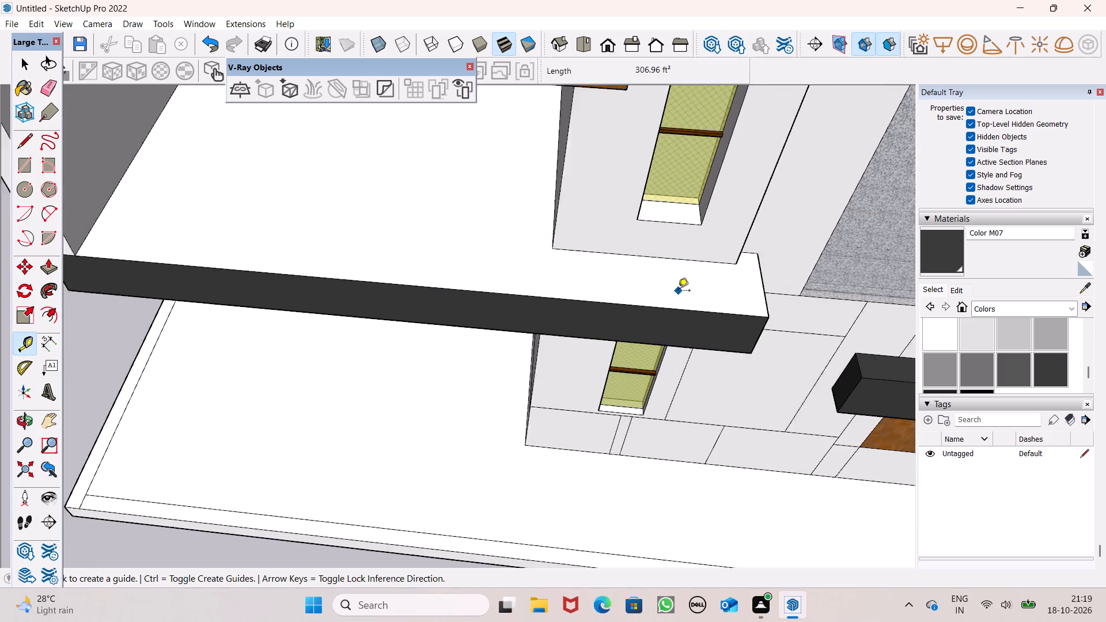
scroll(484, 302, "up", 1)
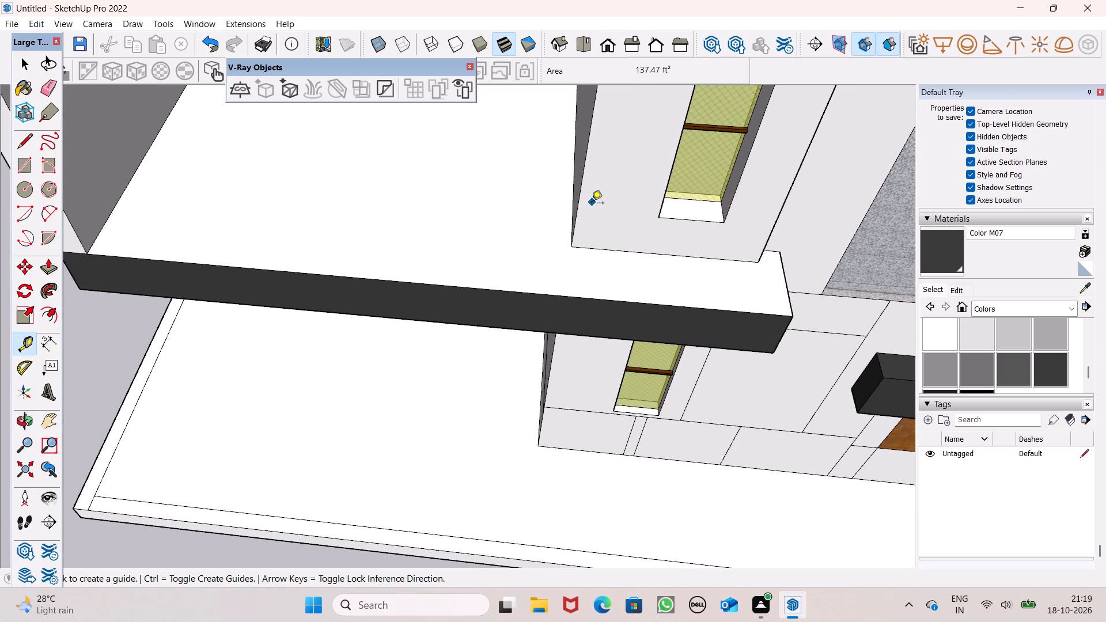
scroll(599, 236, "down", 3)
scroll(361, 254, "up", 4)
scroll(493, 234, "down", 4)
middle_click_drag(499, 248, 496, 339)
scroll(443, 324, "up", 2)
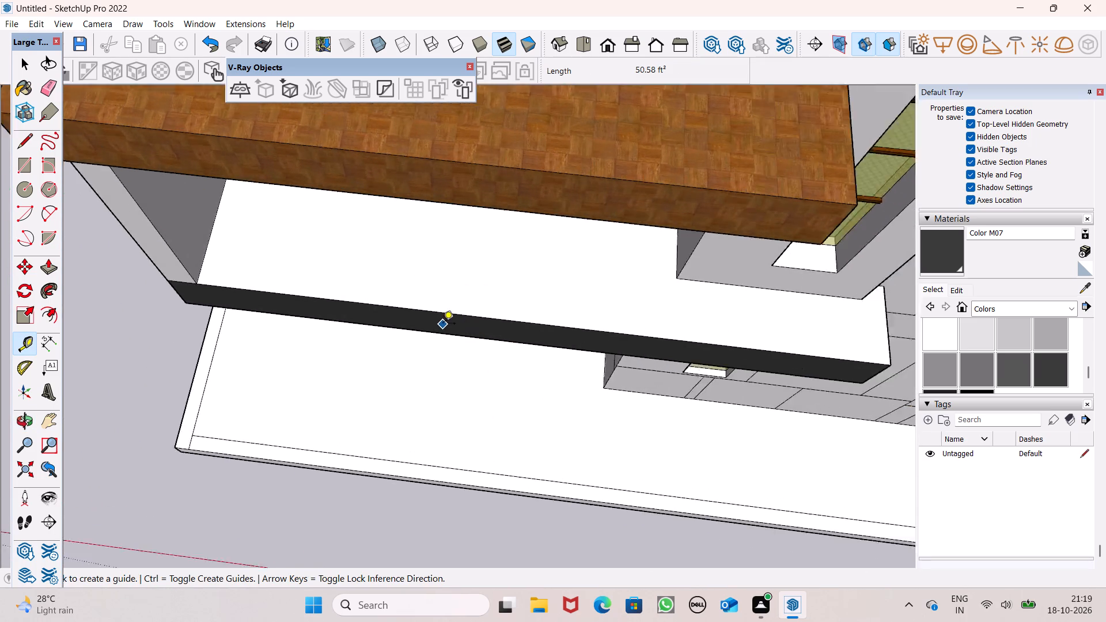
scroll(443, 324, "up", 4)
left_click(463, 311)
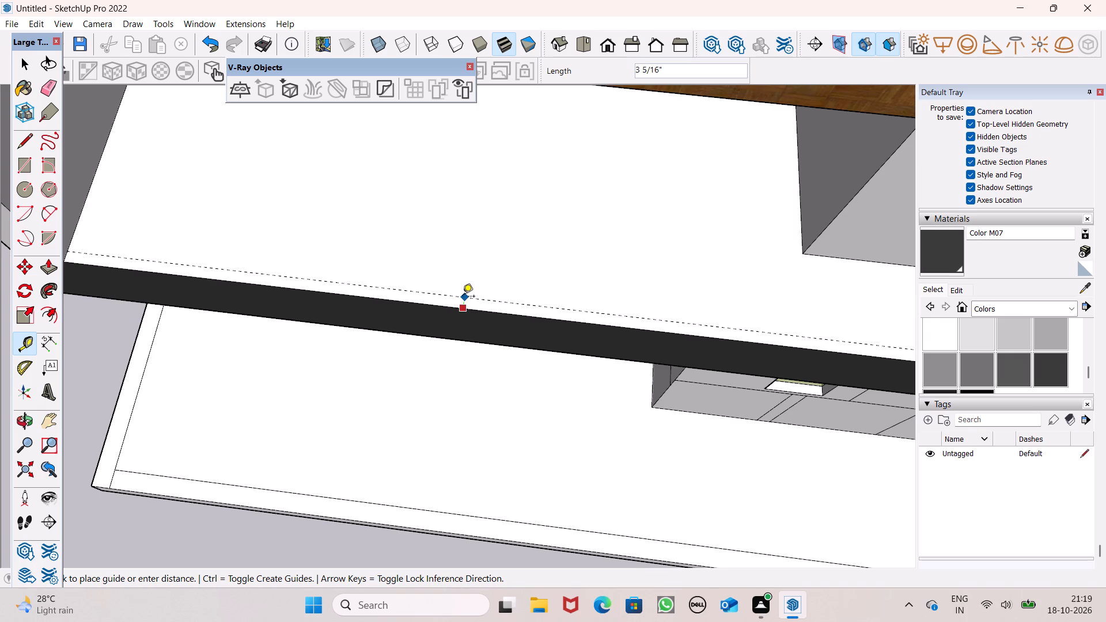
scroll(458, 303, "up", 4)
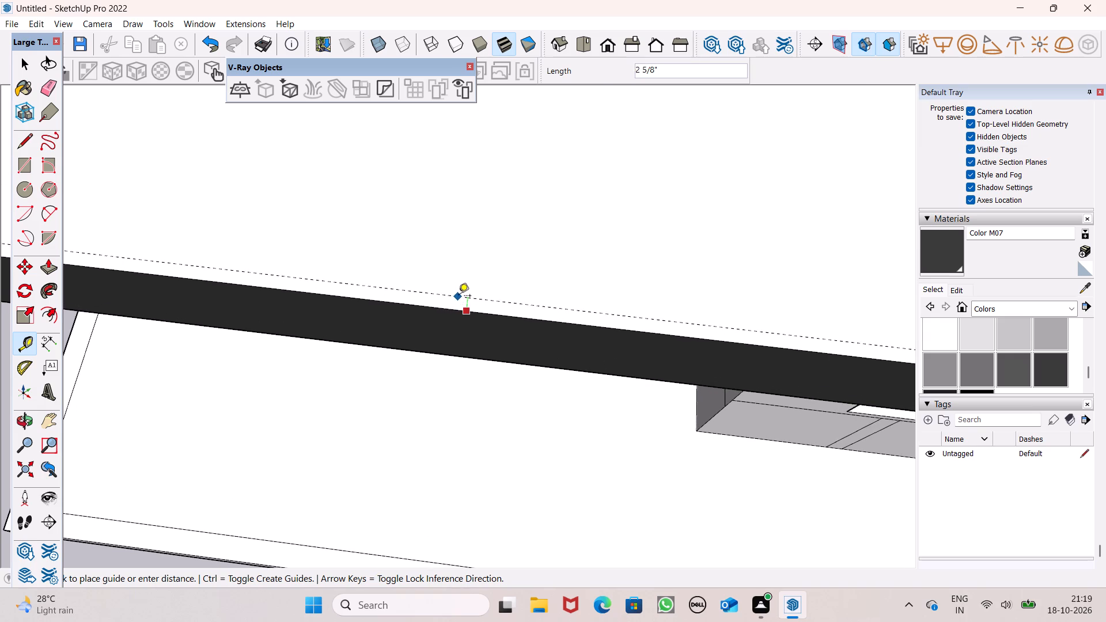
left_click(457, 302)
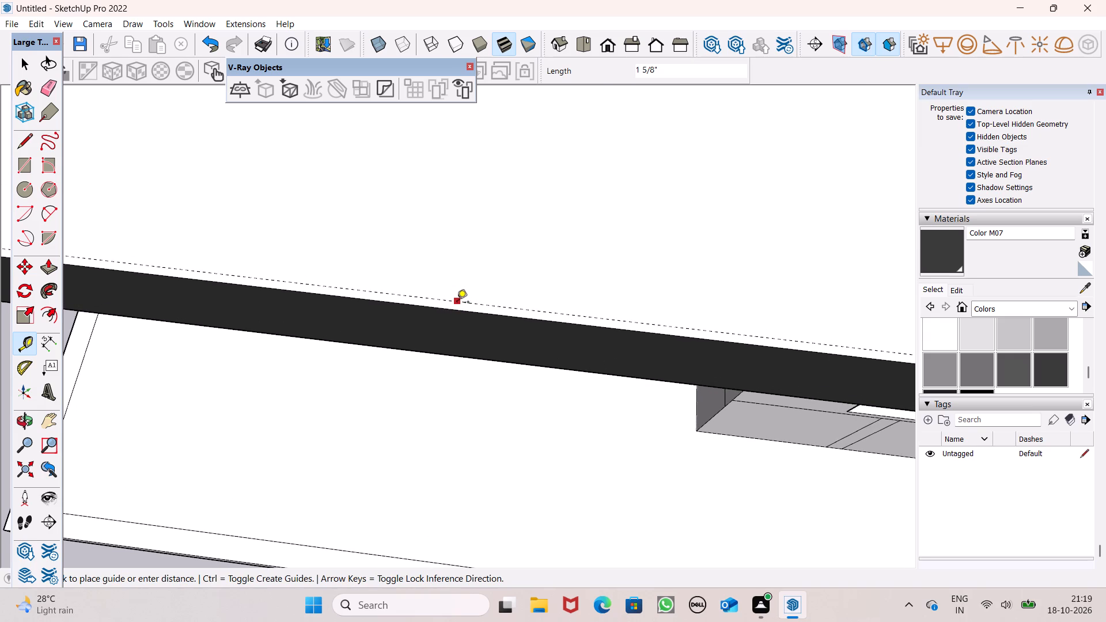
Place a second guide 2" further inward from the guide along the balcony slab's front edge.
left_click(457, 303)
key("2")
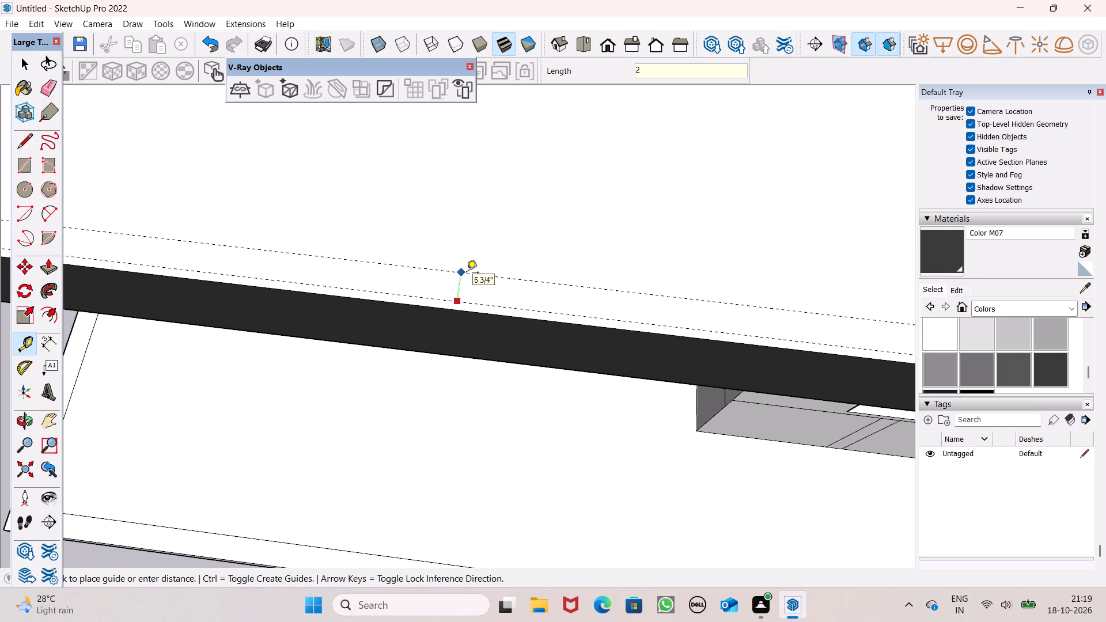
key("BackSpace")
key("2")
key("shift+quotedbl")
key("Return")
key("space")
key("space")
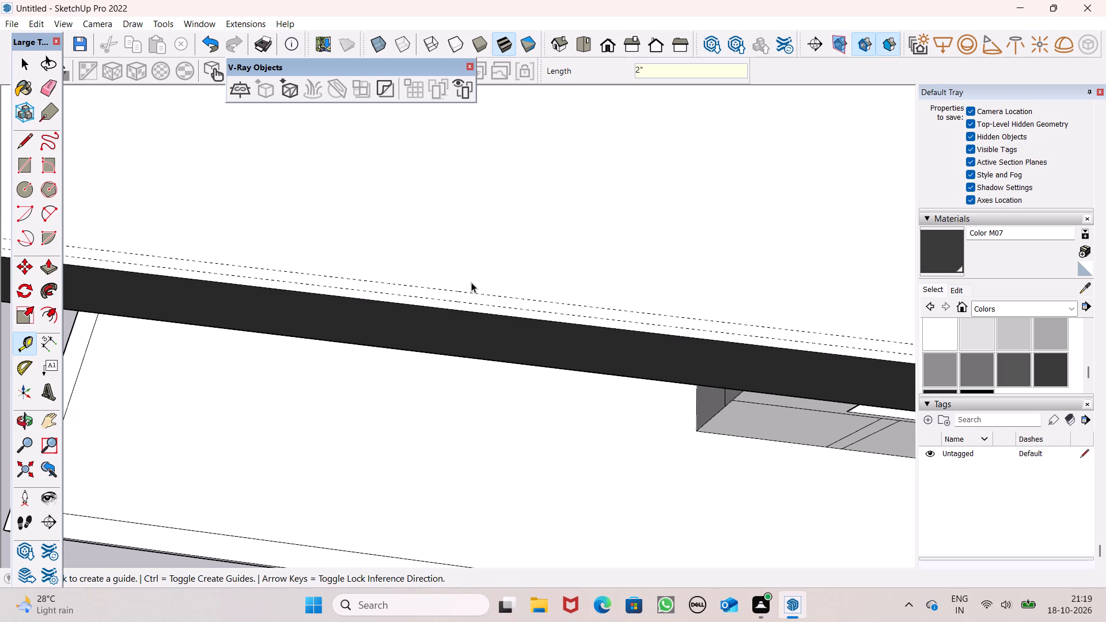
Place two crosswise guides 2" apart on the balcony floor, the first about 5' 2 9/16" in from the slab's end edge.
scroll(478, 285, "down", 14)
scroll(650, 314, "up", 8)
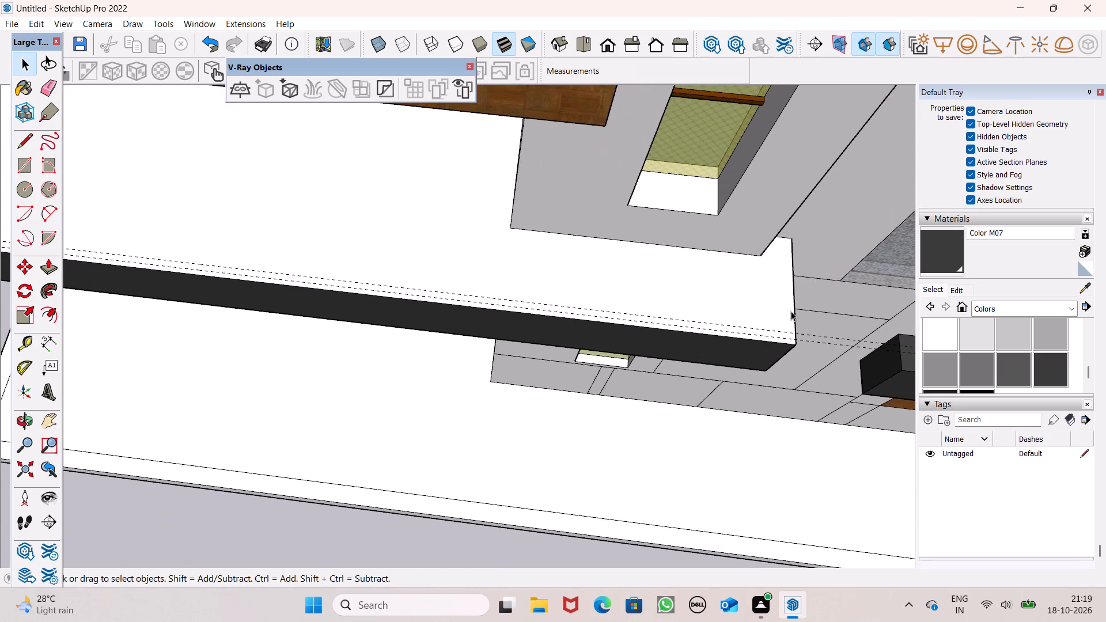
scroll(791, 311, "up", 5)
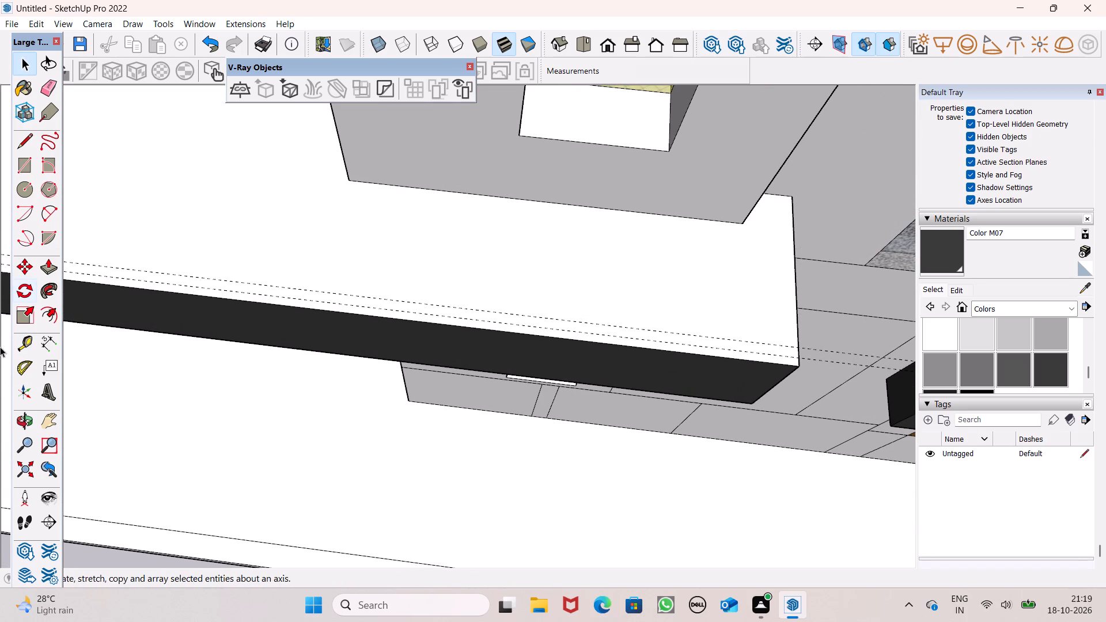
left_click(26, 339)
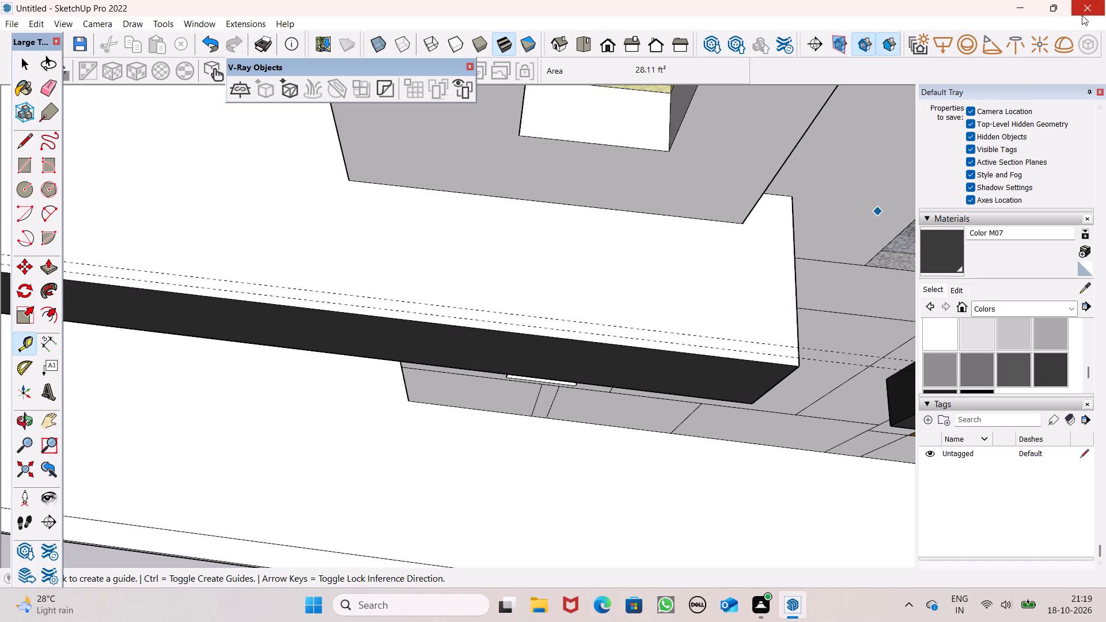
left_click(793, 303)
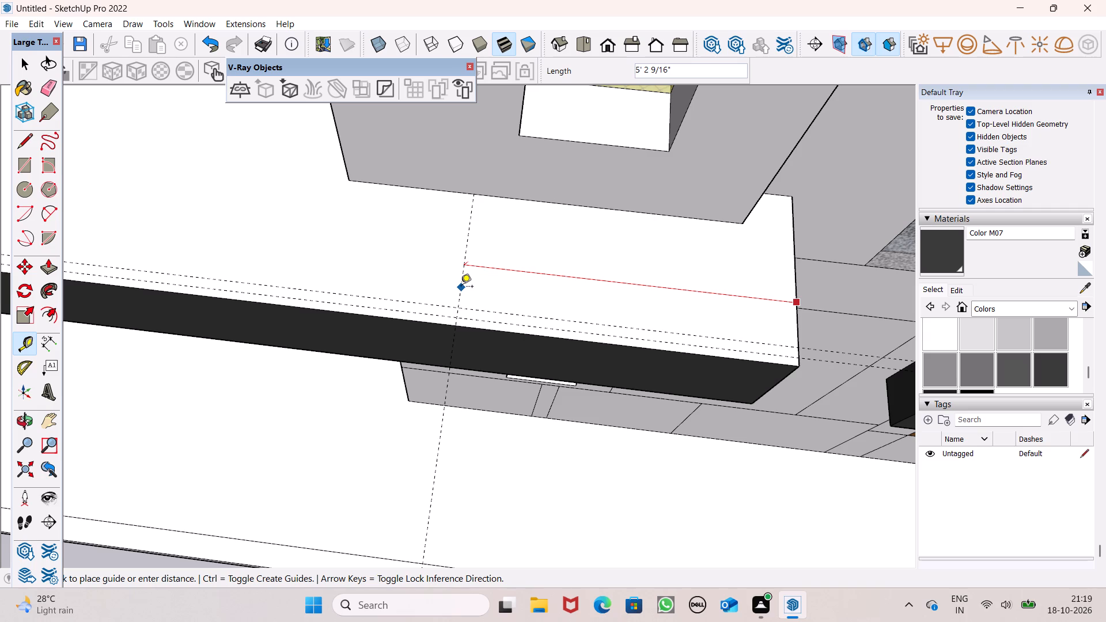
left_click(461, 287)
left_click(461, 287)
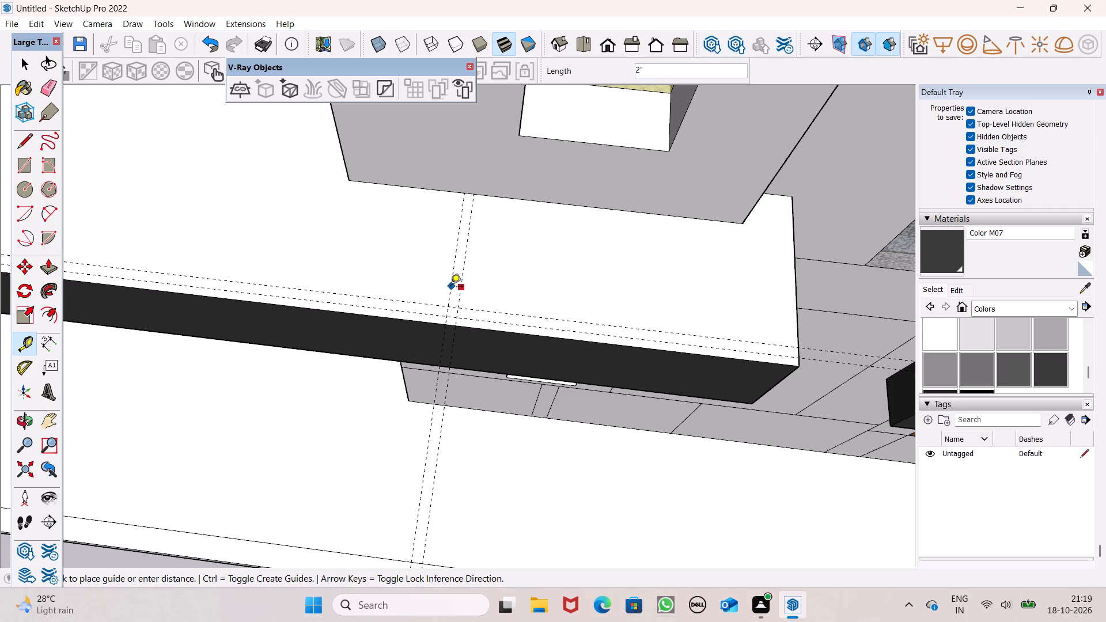
key("2")
key("shift+quotedbl")
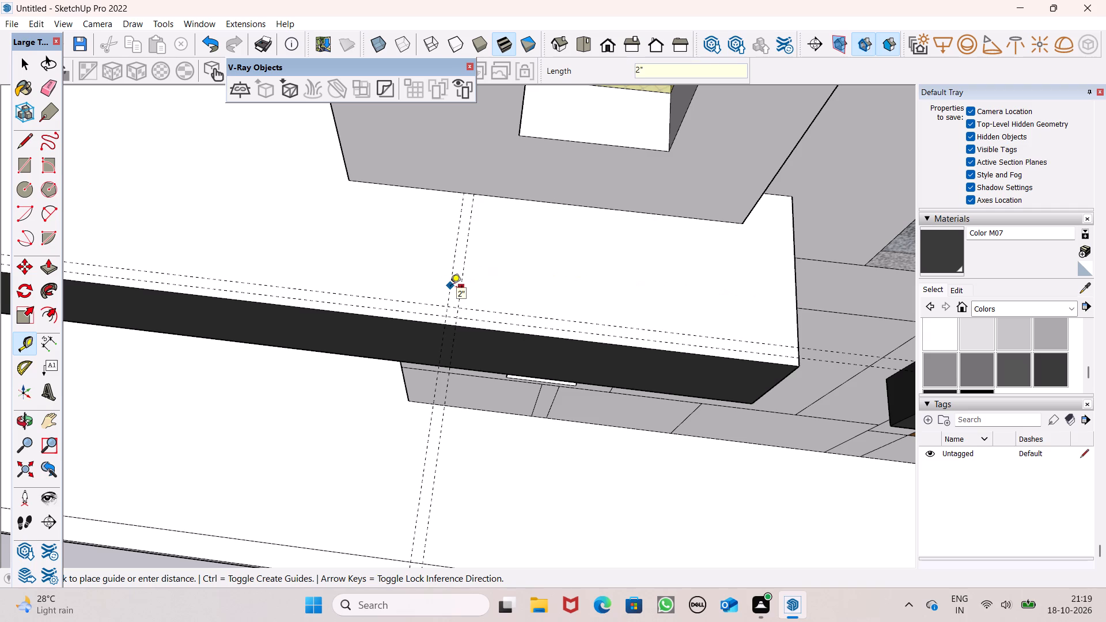
key("Return")
Draw a 2" wide rectangle between the crosswise guides, from the window wall's base to the outer front guide.
scroll(565, 267, "down", 9)
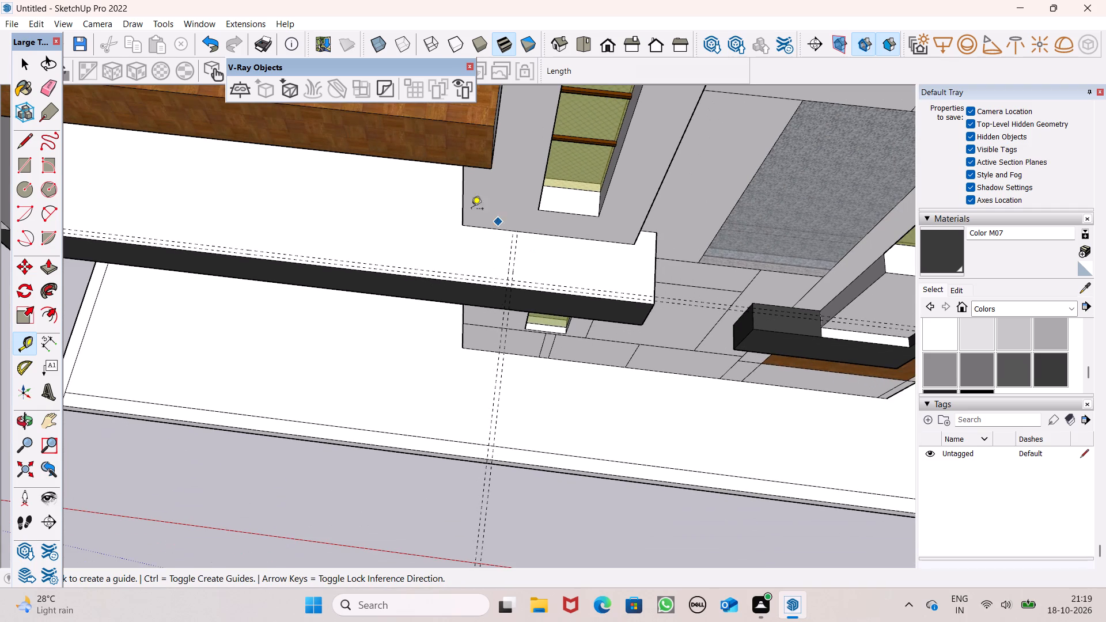
left_click(36, 161)
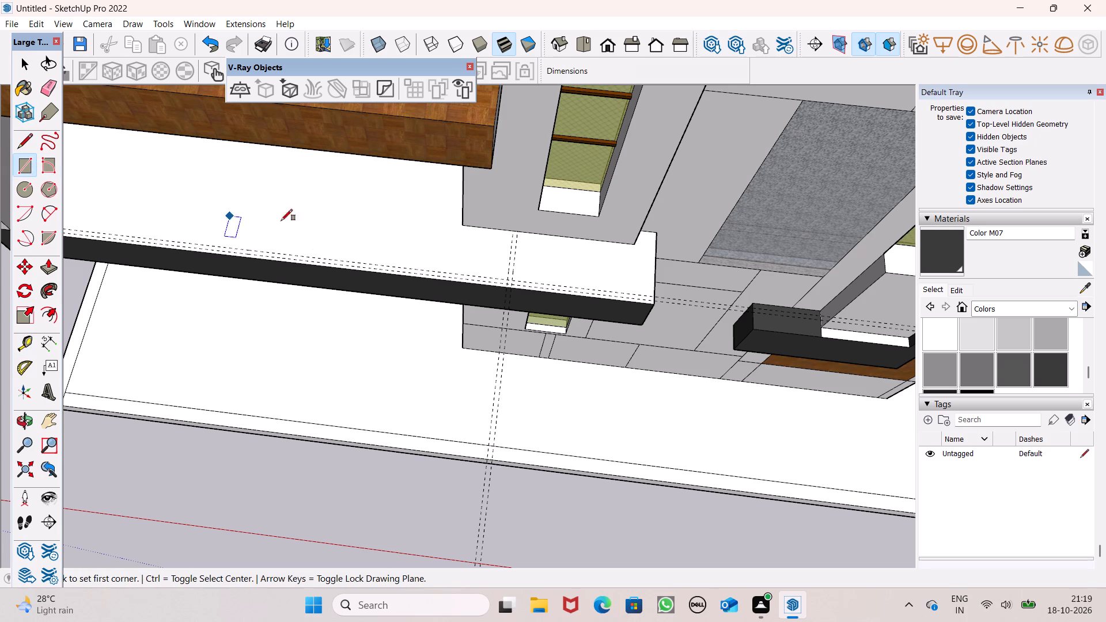
scroll(474, 255, "up", 6)
scroll(551, 253, "up", 8)
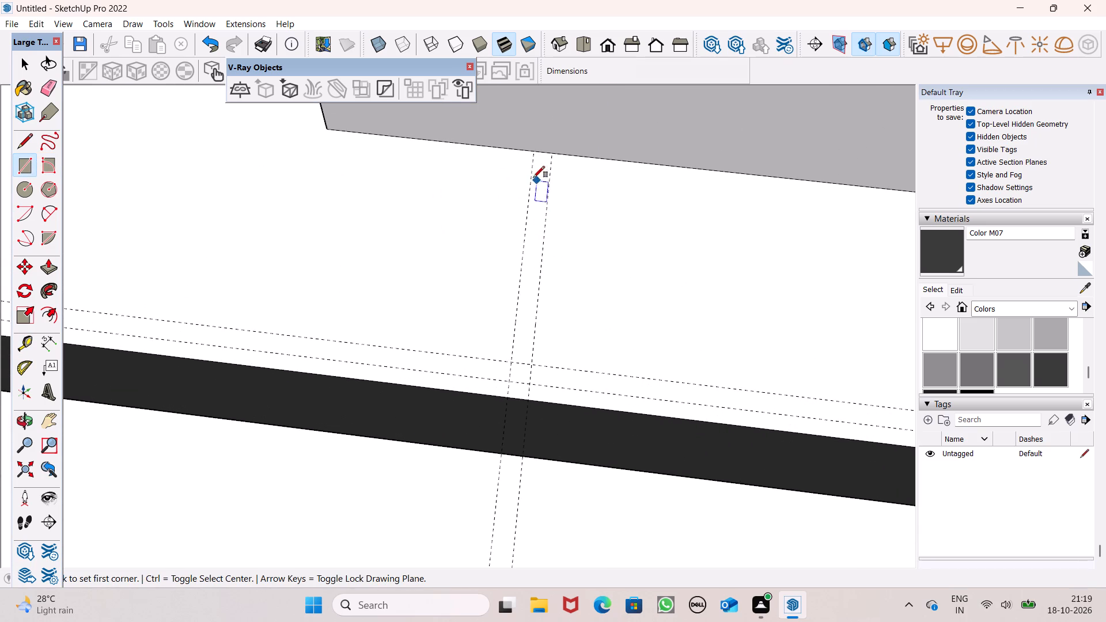
left_click(533, 154)
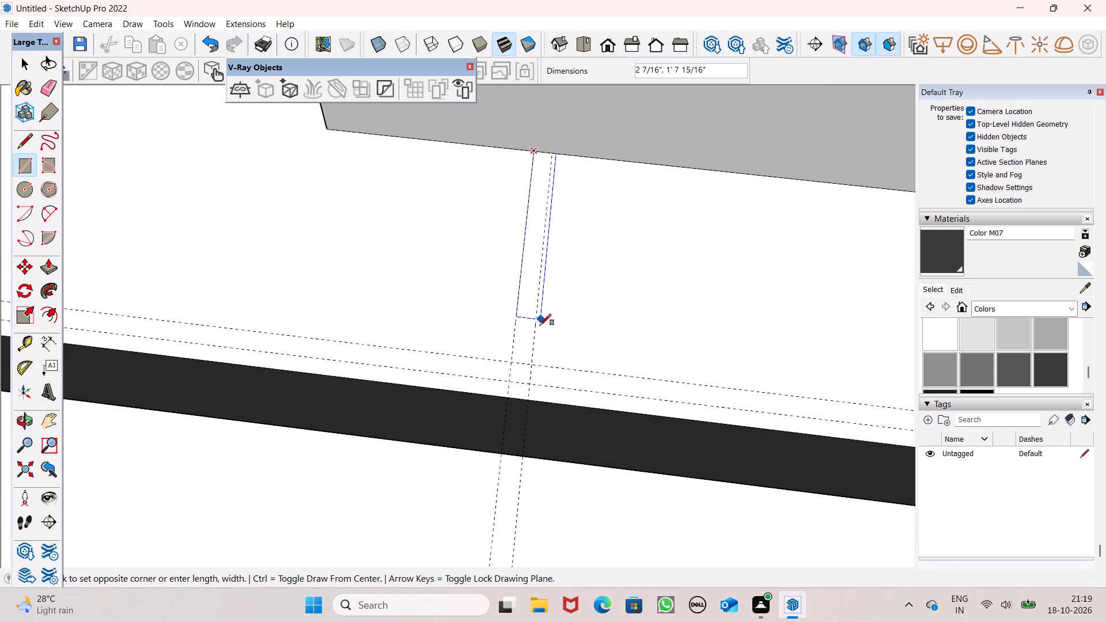
left_click(532, 386)
Draw a 2" by about 19' rectangle between the front guides, from the balcony's side wall to the crosswise strip's outer corner.
scroll(633, 276, "down", 3)
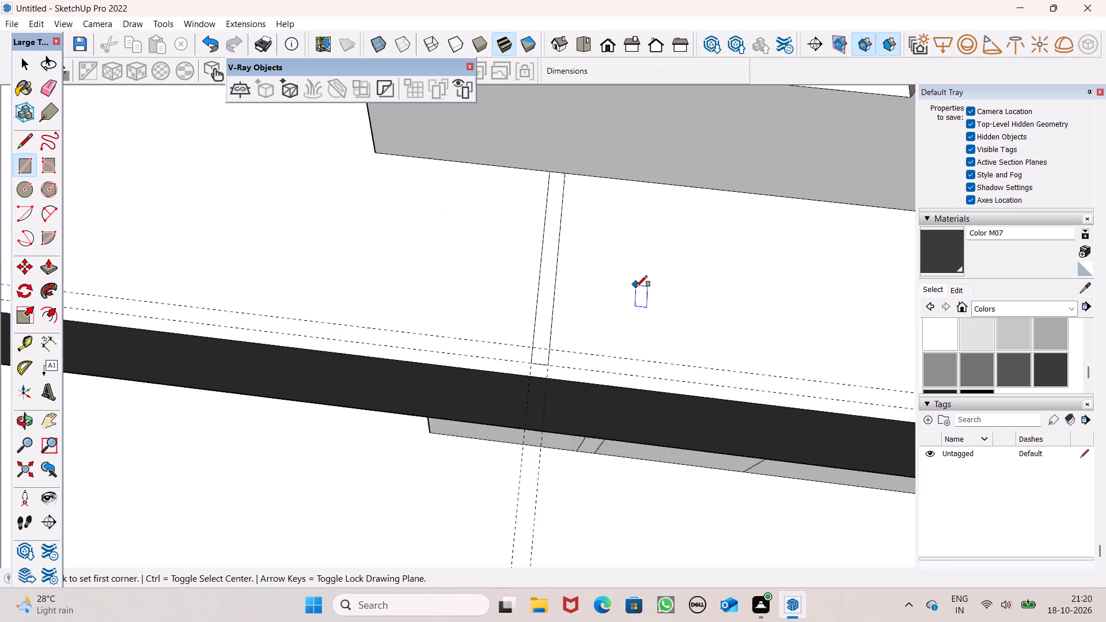
scroll(636, 287, "down", 10)
scroll(715, 282, "down", 5)
scroll(372, 300, "up", 3)
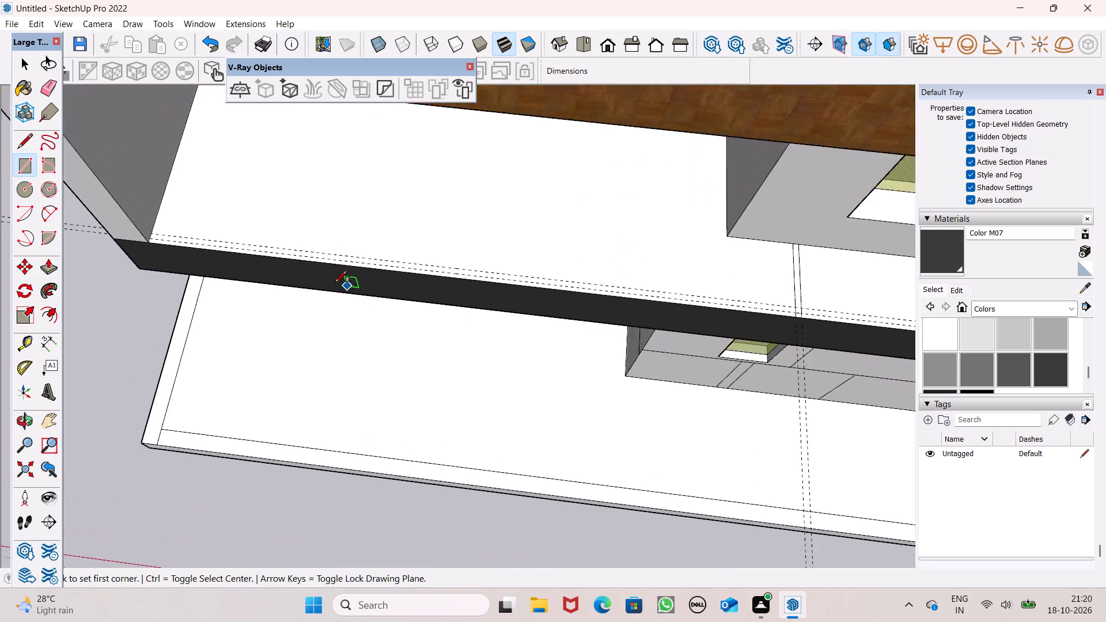
scroll(335, 282, "up", 4)
scroll(135, 222, "up", 2)
scroll(502, 223, "down", 5)
scroll(262, 248, "up", 14)
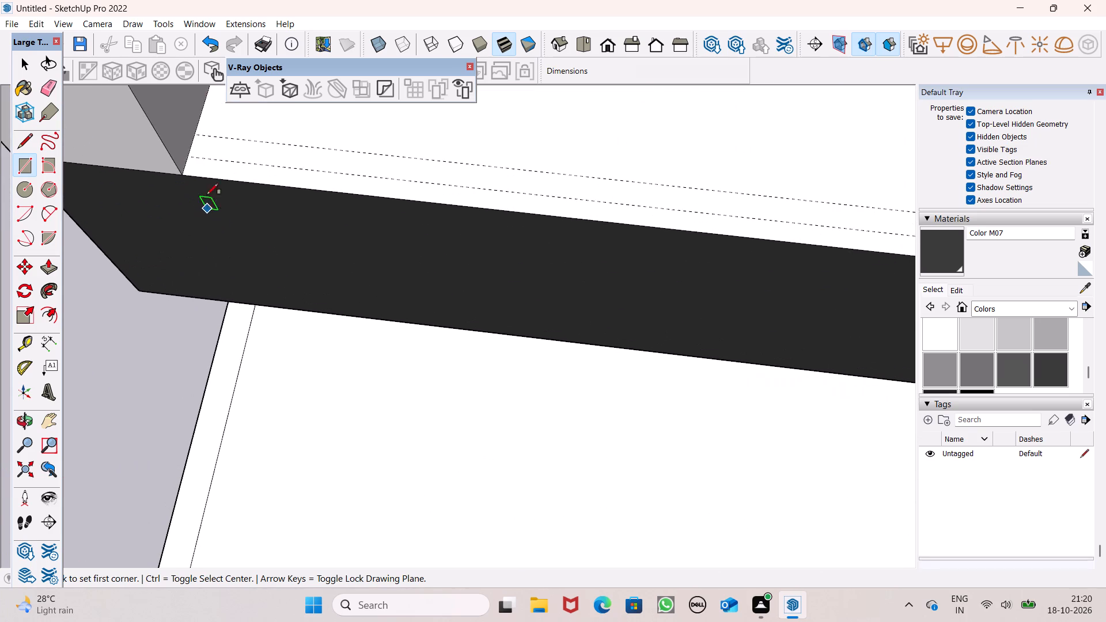
left_click(193, 132)
scroll(248, 200, "down", 7)
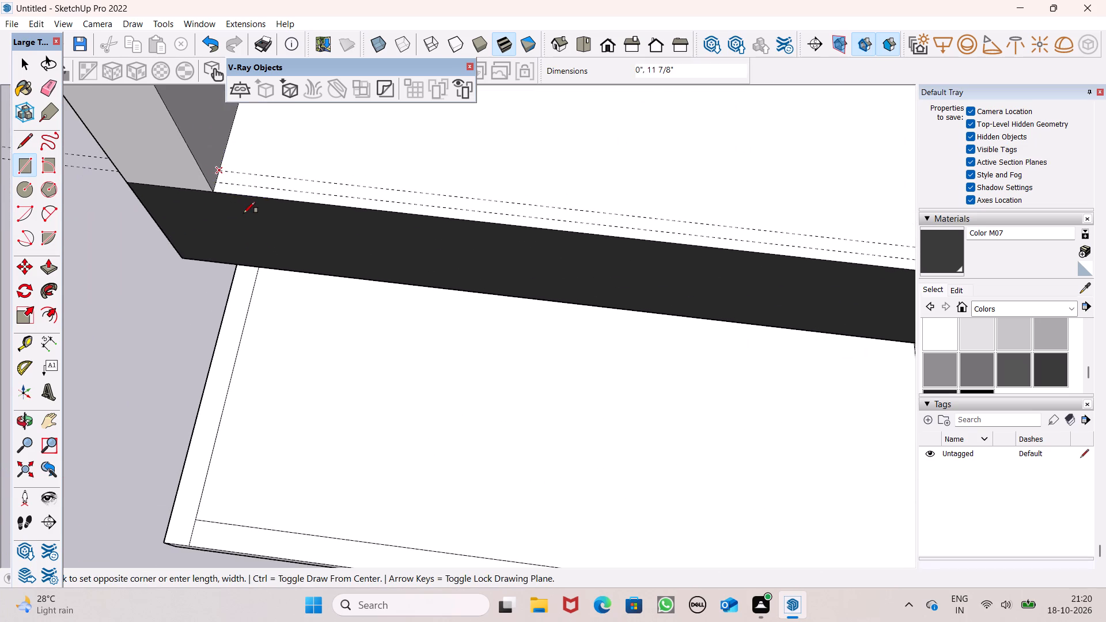
scroll(270, 219, "down", 7)
scroll(325, 227, "down", 7)
scroll(529, 216, "up", 4)
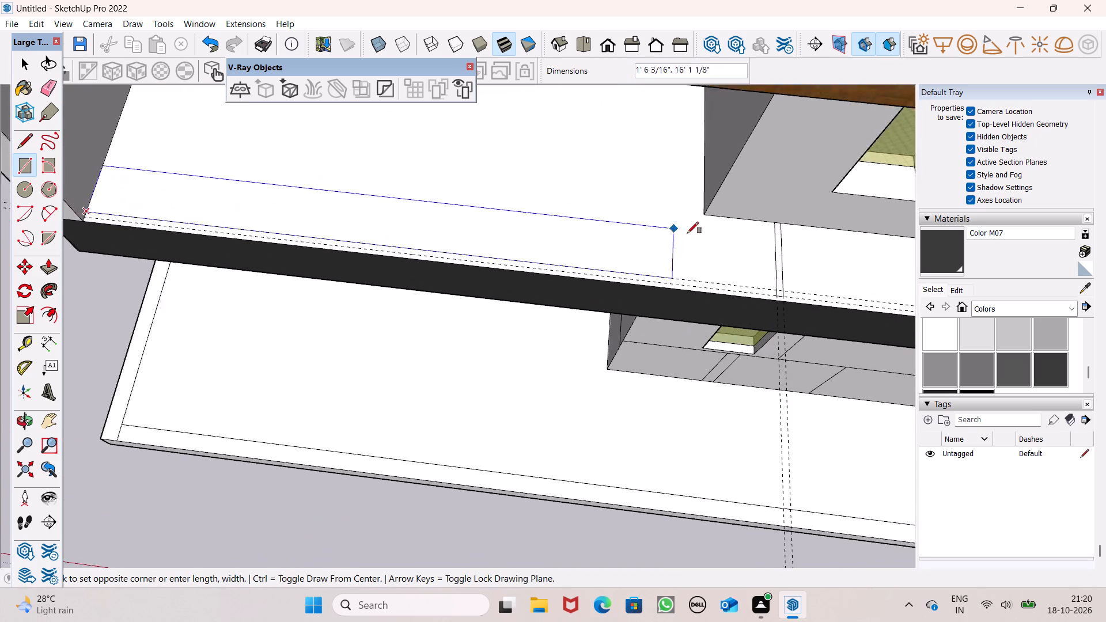
scroll(687, 233, "up", 2)
scroll(798, 288, "up", 15)
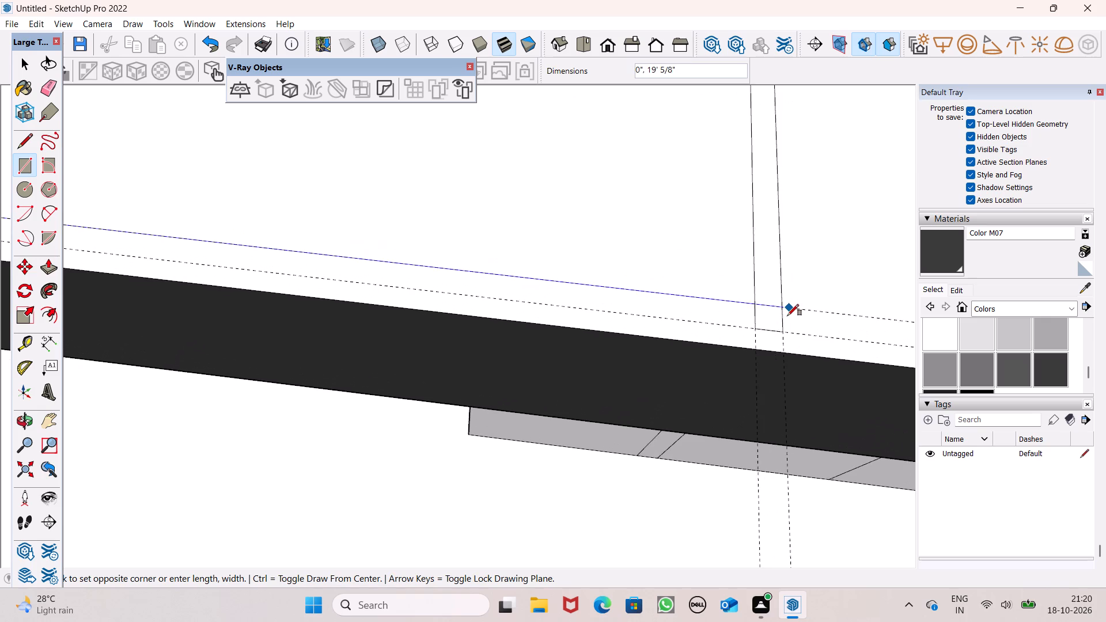
left_click(782, 329)
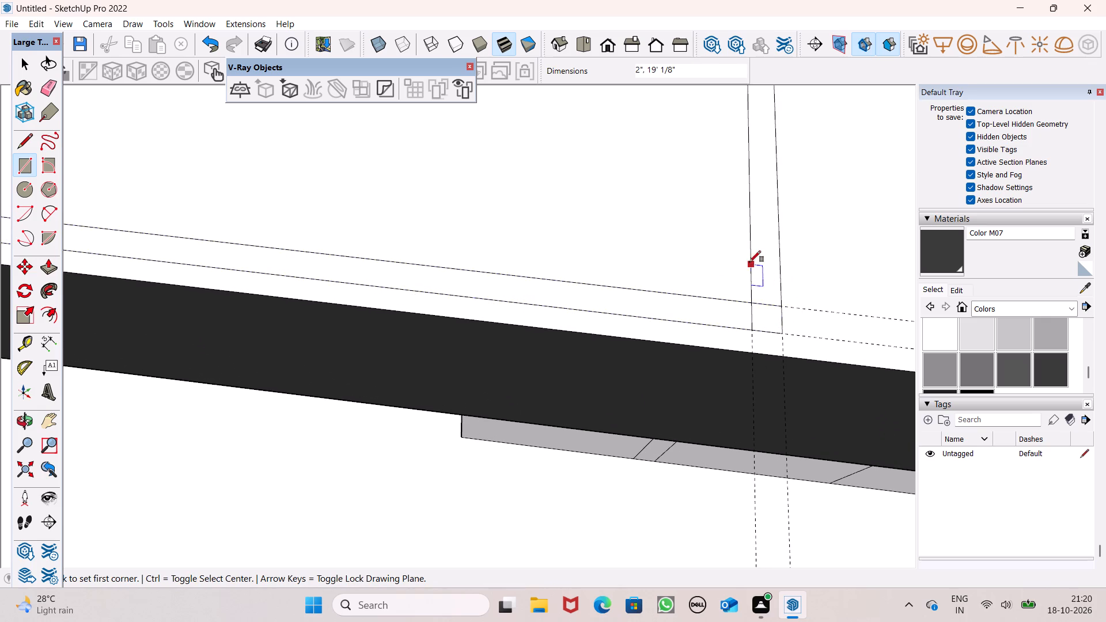
Erase both guides along the balcony front and both crosswise guides, leaving only the drawn strip outlines.
scroll(752, 277, "down", 15)
scroll(755, 299, "down", 7)
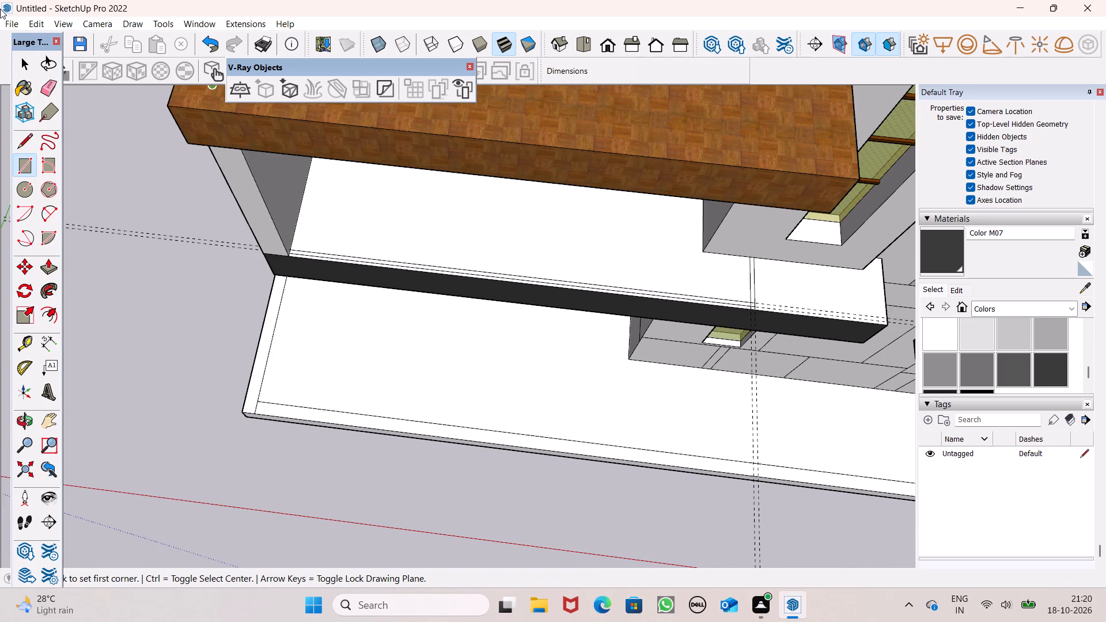
left_click(47, 86)
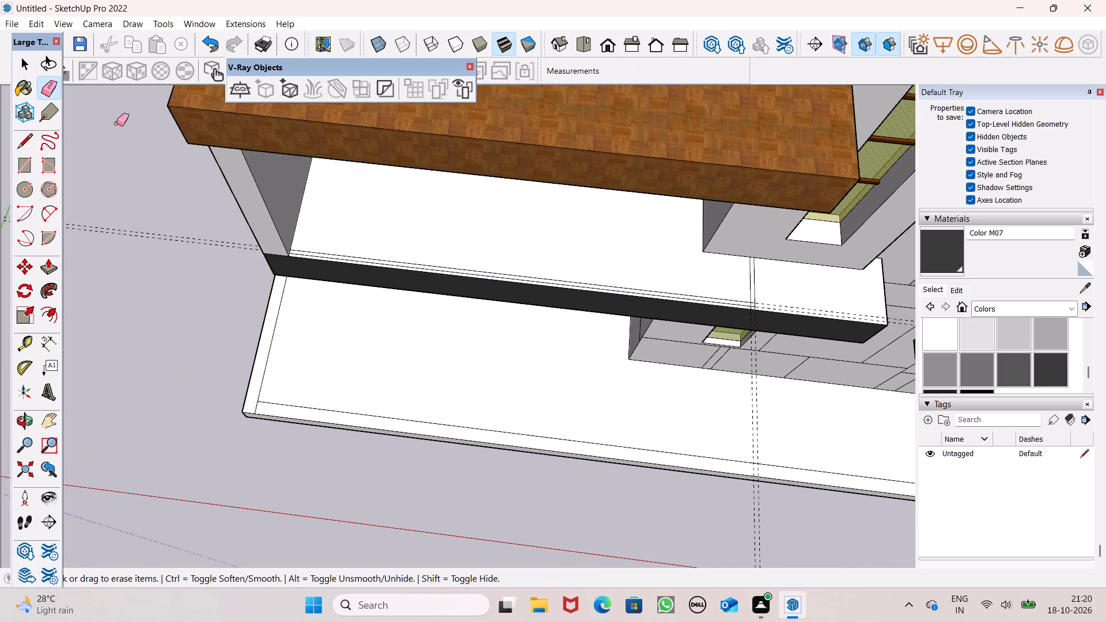
left_click_drag(153, 211, 146, 238)
scroll(131, 220, "down", 4)
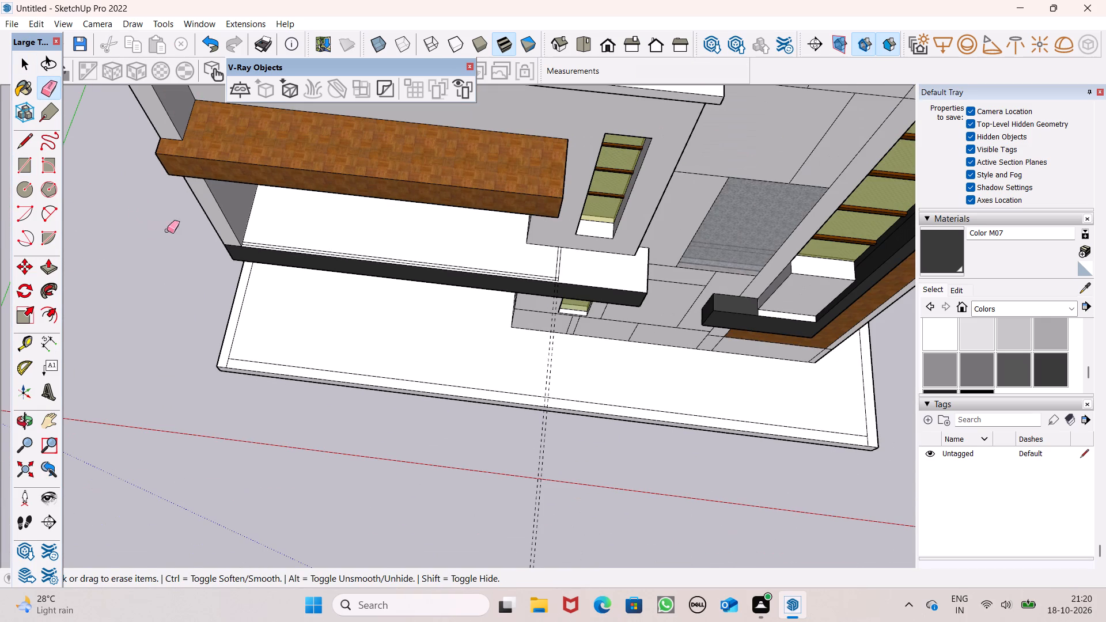
left_click_drag(537, 492, 529, 491)
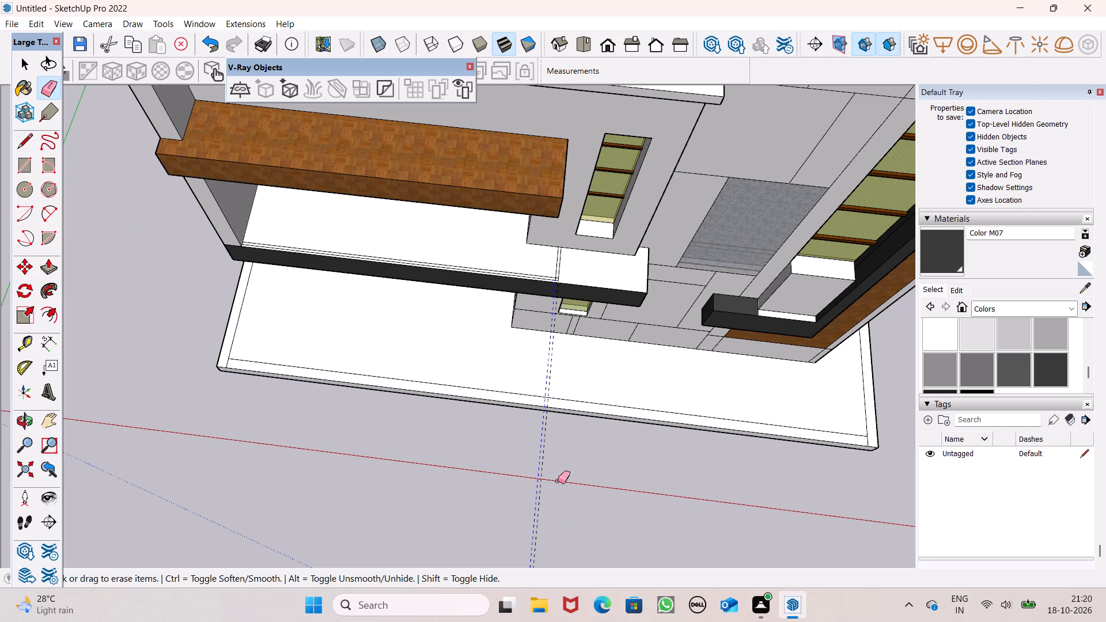
left_click_drag(558, 481, 532, 494)
scroll(188, 143, "up", 6)
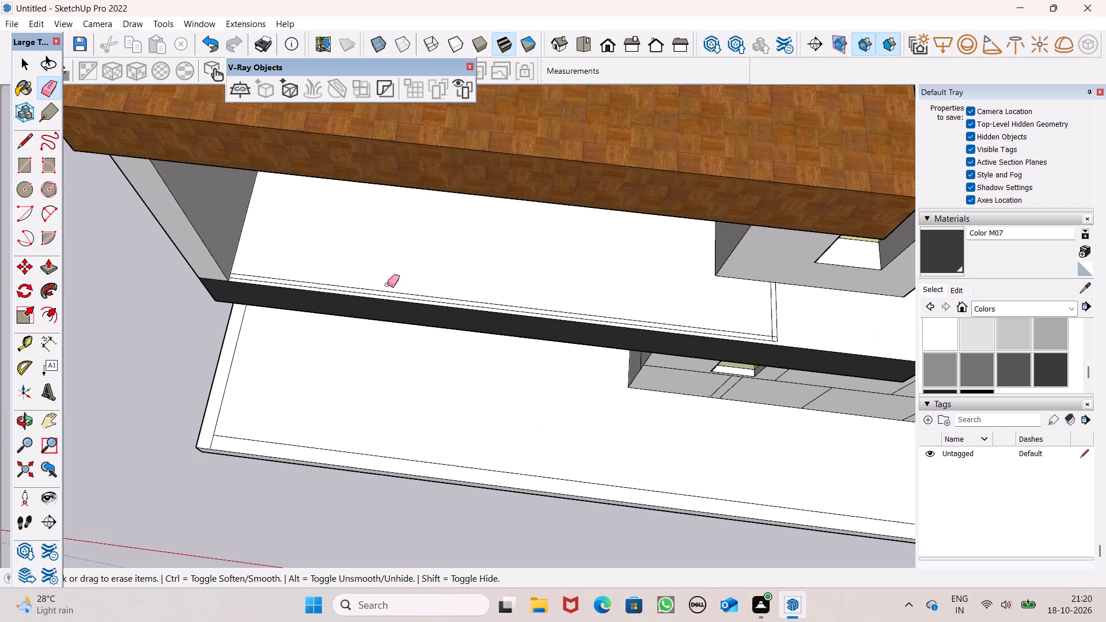
Erase the overlapping strip lines at the balcony's outer corner, merging both 2" strips into one L-shaped railing base.
scroll(835, 357, "up", 7)
scroll(732, 299, "up", 13)
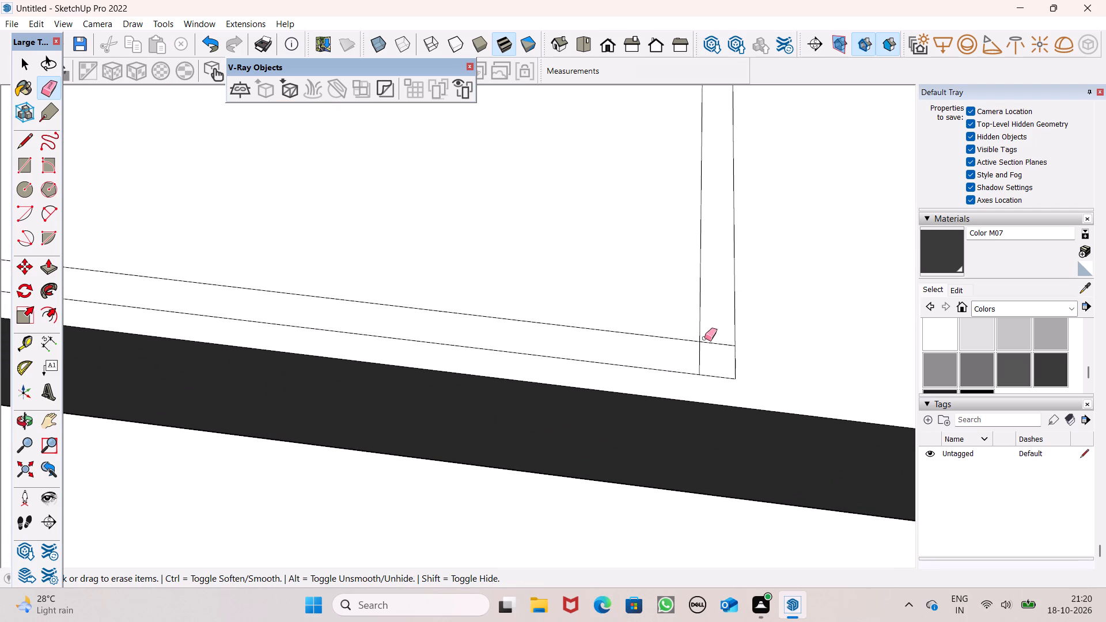
left_click_drag(710, 343, 687, 359)
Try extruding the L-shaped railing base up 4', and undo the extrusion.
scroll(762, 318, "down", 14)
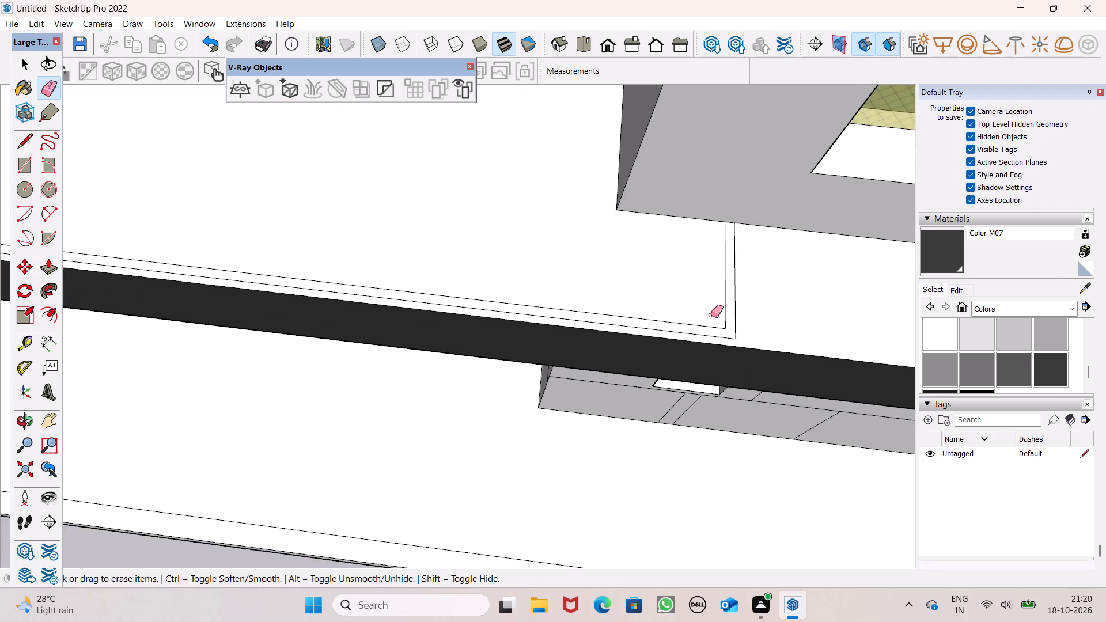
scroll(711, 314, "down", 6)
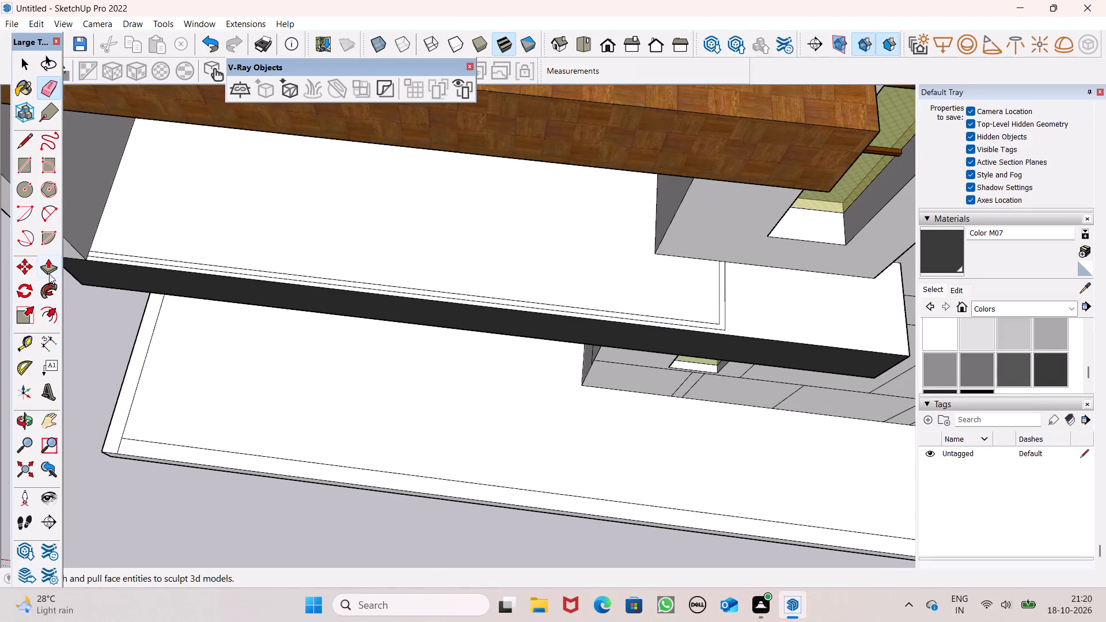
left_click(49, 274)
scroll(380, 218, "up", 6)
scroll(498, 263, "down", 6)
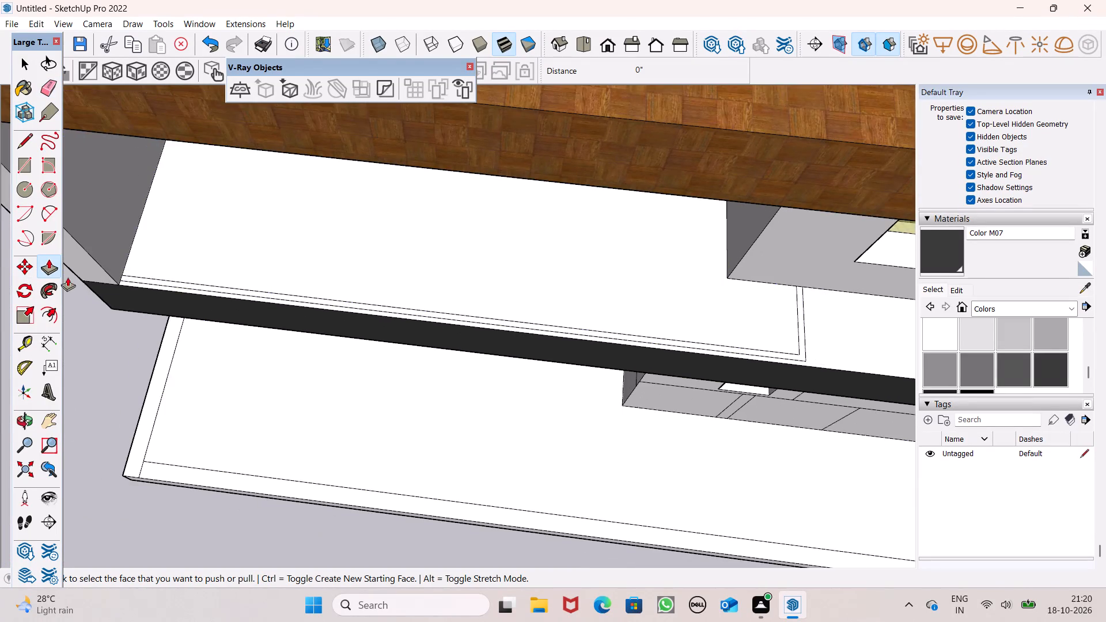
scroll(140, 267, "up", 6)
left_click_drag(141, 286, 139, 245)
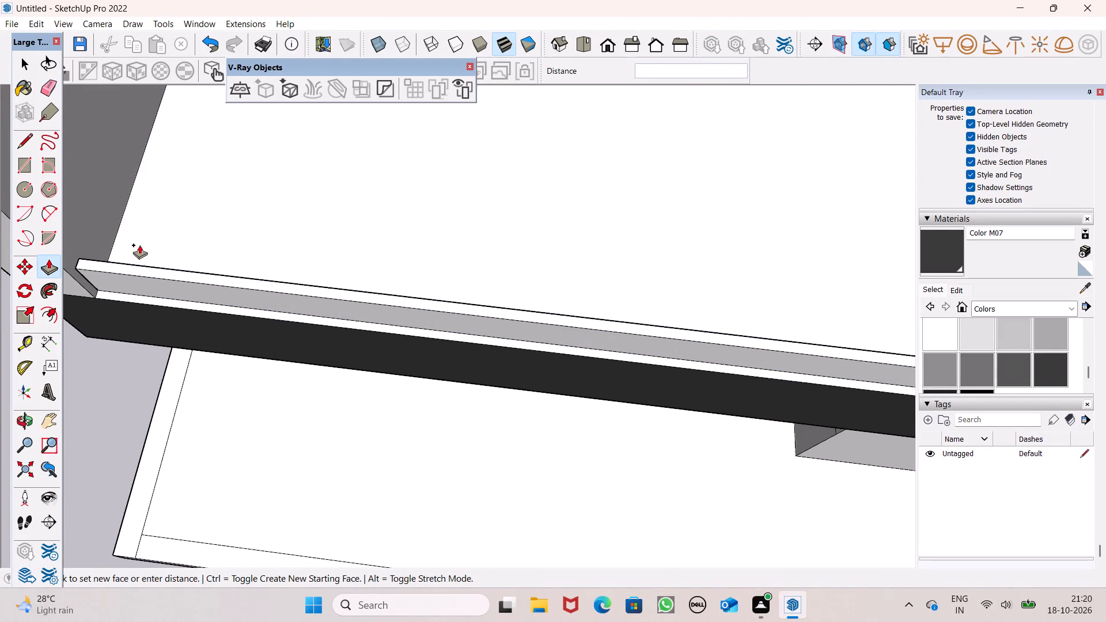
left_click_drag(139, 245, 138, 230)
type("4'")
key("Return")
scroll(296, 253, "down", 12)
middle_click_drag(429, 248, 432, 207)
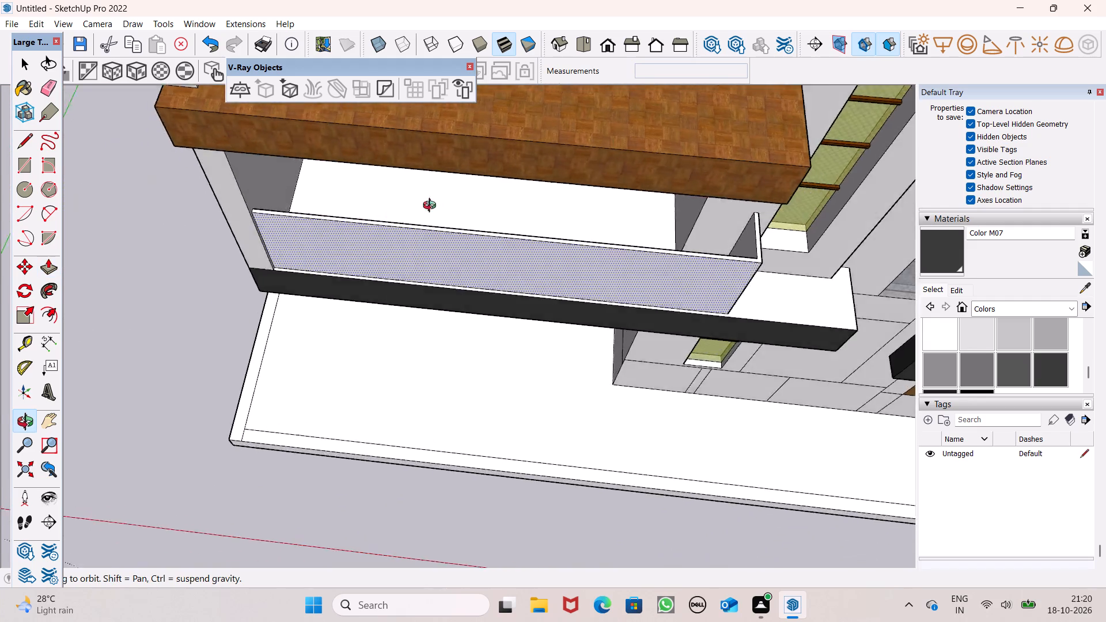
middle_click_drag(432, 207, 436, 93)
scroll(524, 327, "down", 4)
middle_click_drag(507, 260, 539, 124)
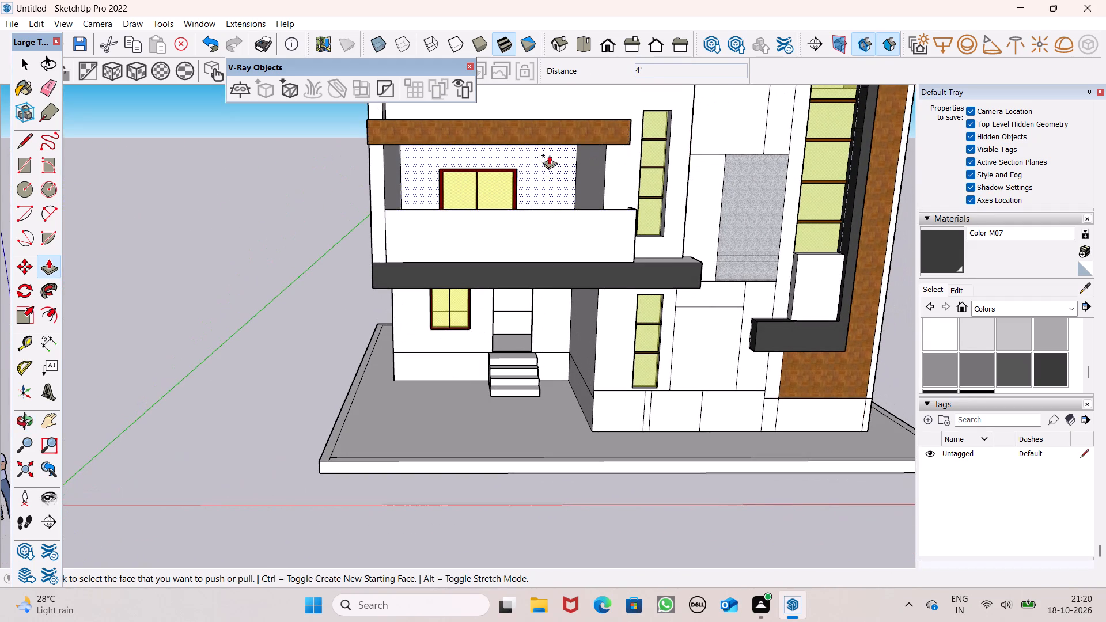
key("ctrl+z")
Extrude the L-shaped railing base up 3' along the balcony edge.
middle_click_drag(539, 214, 502, 325)
scroll(387, 281, "up", 3)
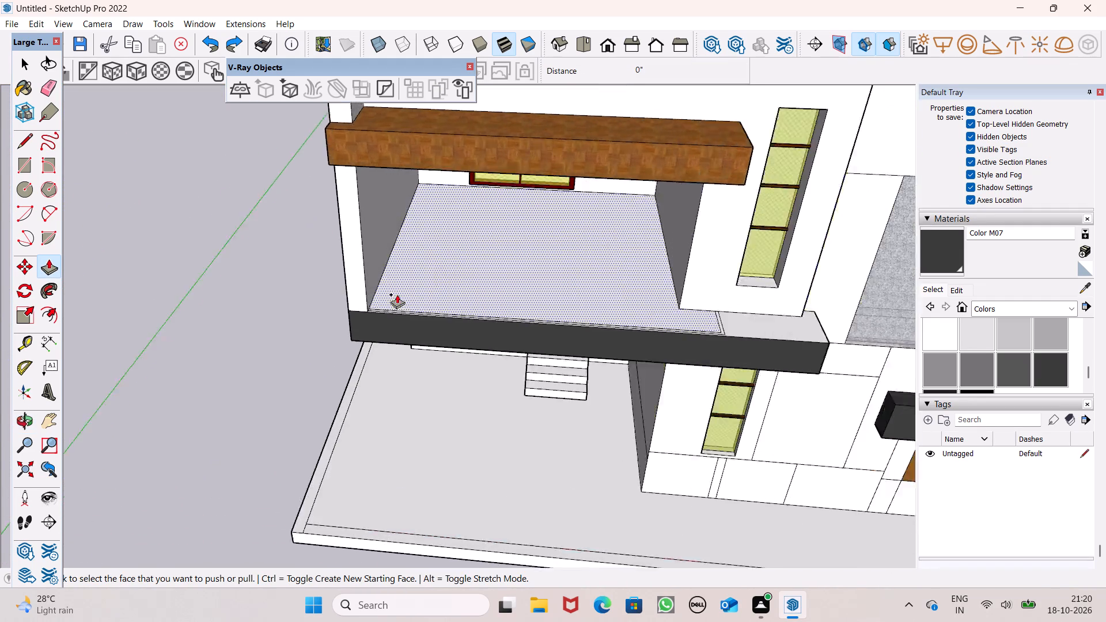
scroll(397, 294, "up", 3)
scroll(513, 252, "down", 3)
middle_click_drag(476, 312, 418, 436)
scroll(518, 404, "up", 8)
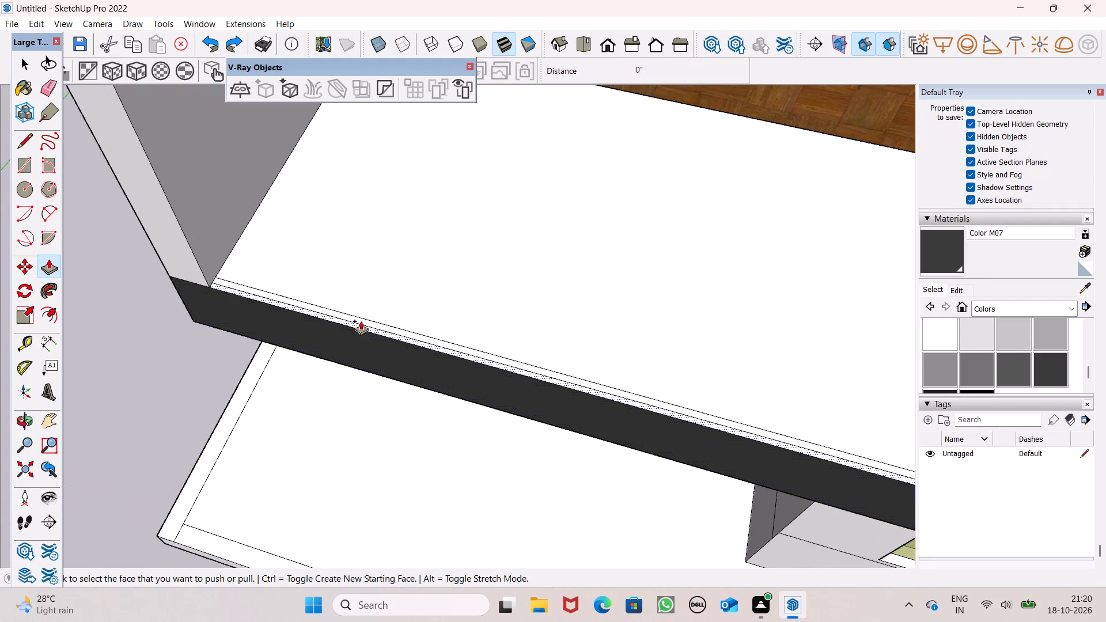
scroll(355, 318, "up", 6)
left_click_drag(339, 317, 339, 261)
type("3'")
key("Return")
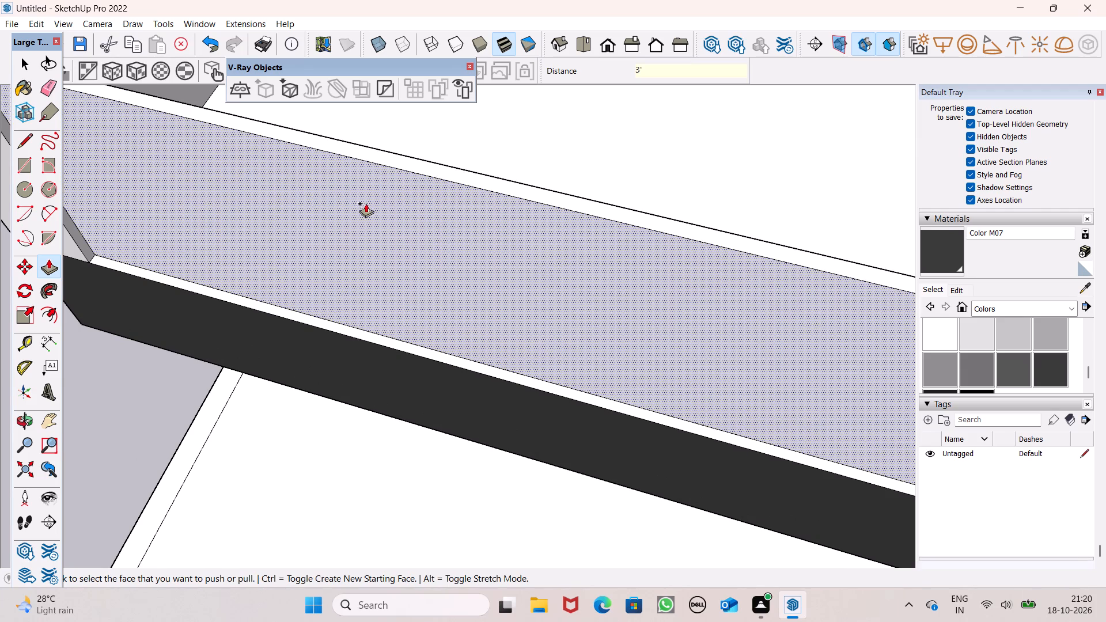
Measure the railing's height at its outer corner with the Dimension tool.
scroll(395, 223, "down", 8)
scroll(489, 258, "down", 4)
middle_click_drag(487, 256, 524, 73)
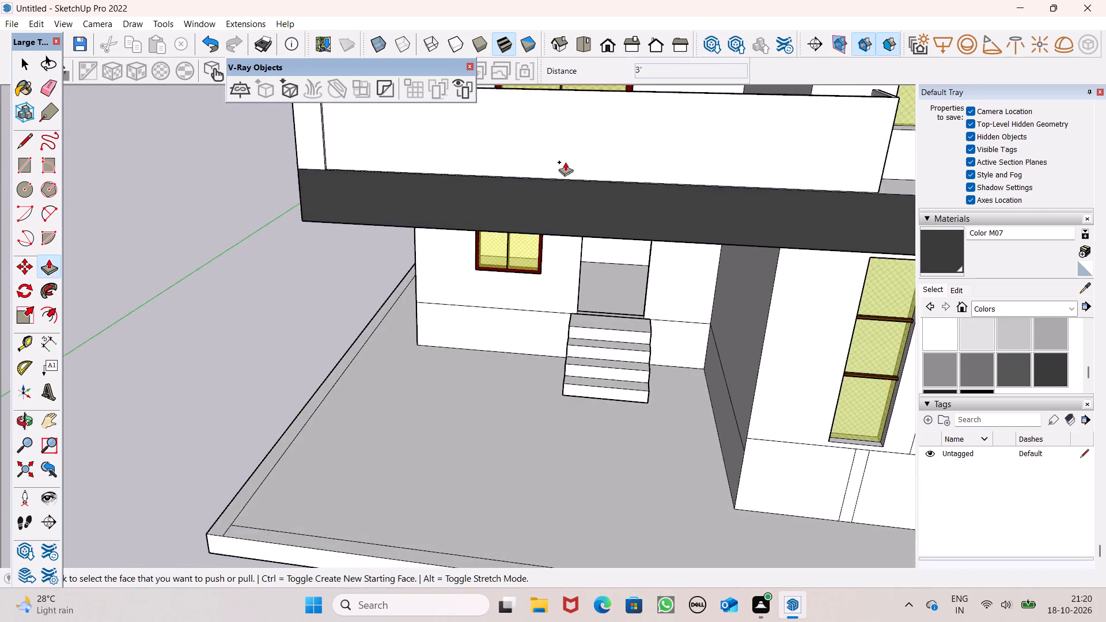
scroll(573, 215, "down", 6)
middle_click_drag(601, 202, 395, 272)
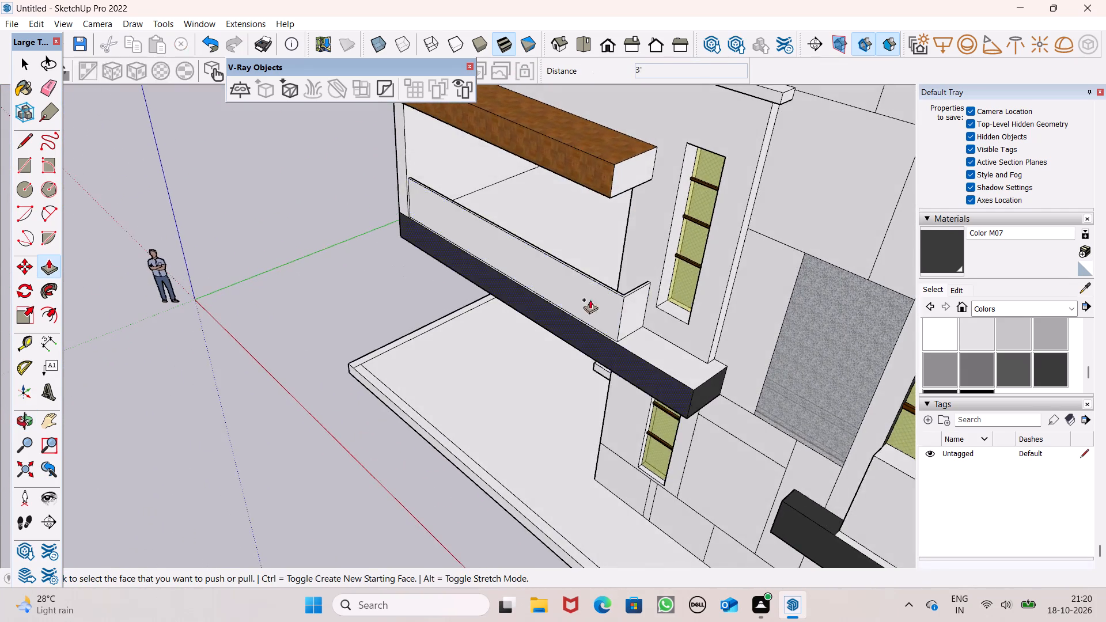
scroll(658, 308, "up", 6)
left_click(43, 345)
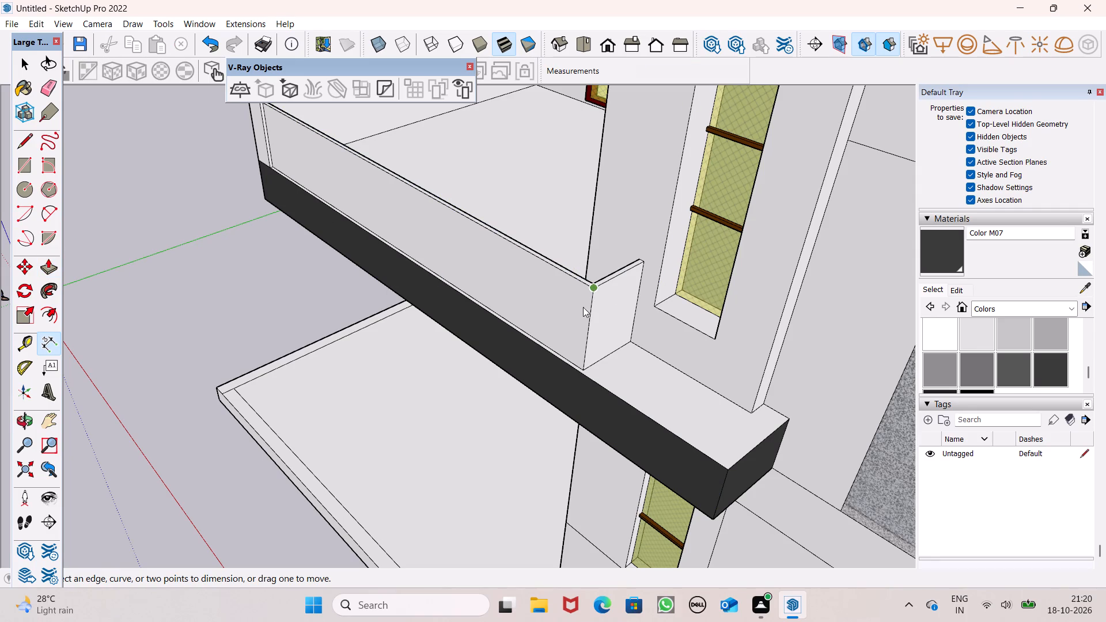
left_click(597, 289)
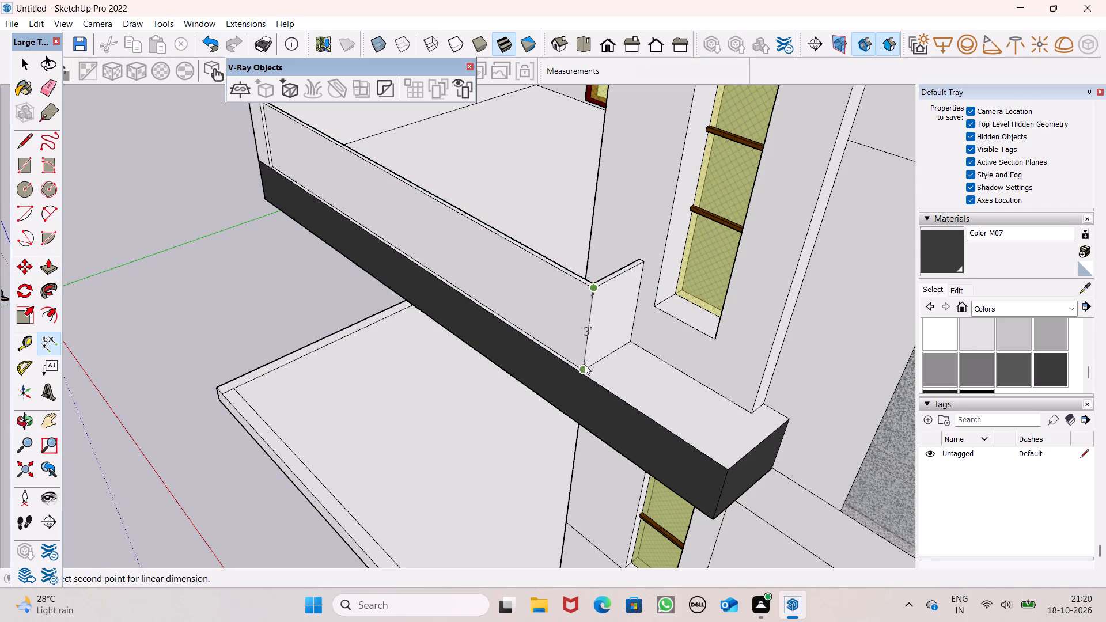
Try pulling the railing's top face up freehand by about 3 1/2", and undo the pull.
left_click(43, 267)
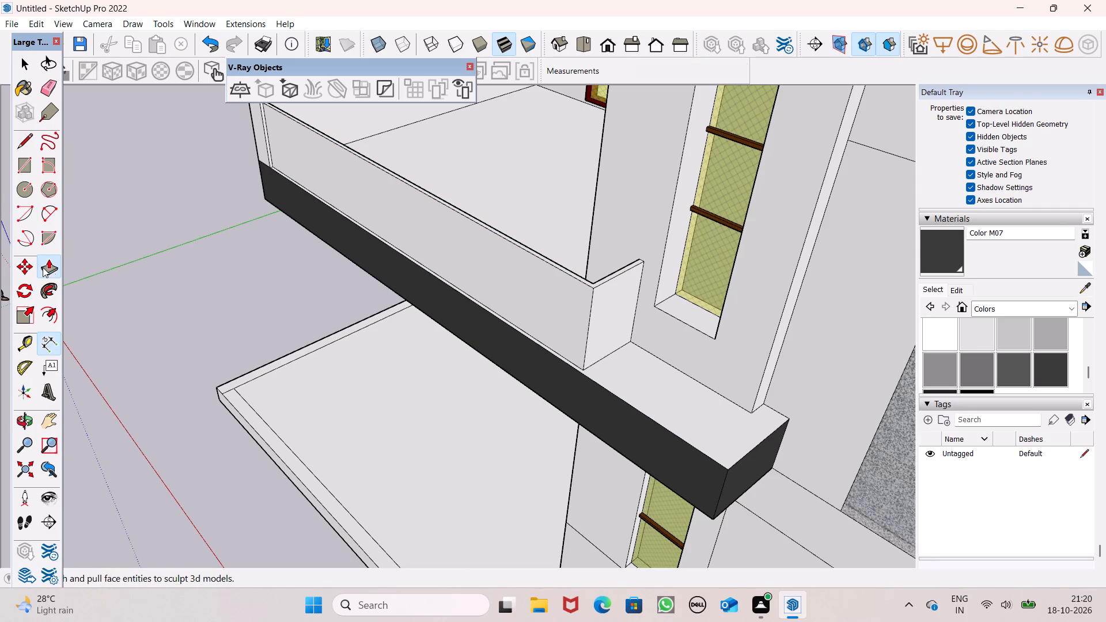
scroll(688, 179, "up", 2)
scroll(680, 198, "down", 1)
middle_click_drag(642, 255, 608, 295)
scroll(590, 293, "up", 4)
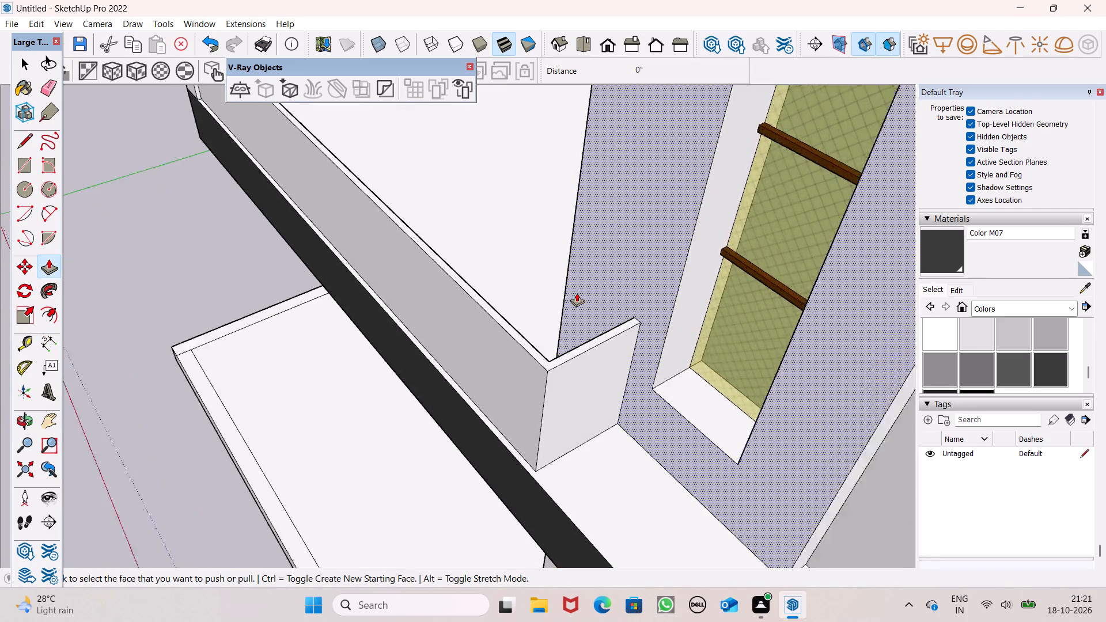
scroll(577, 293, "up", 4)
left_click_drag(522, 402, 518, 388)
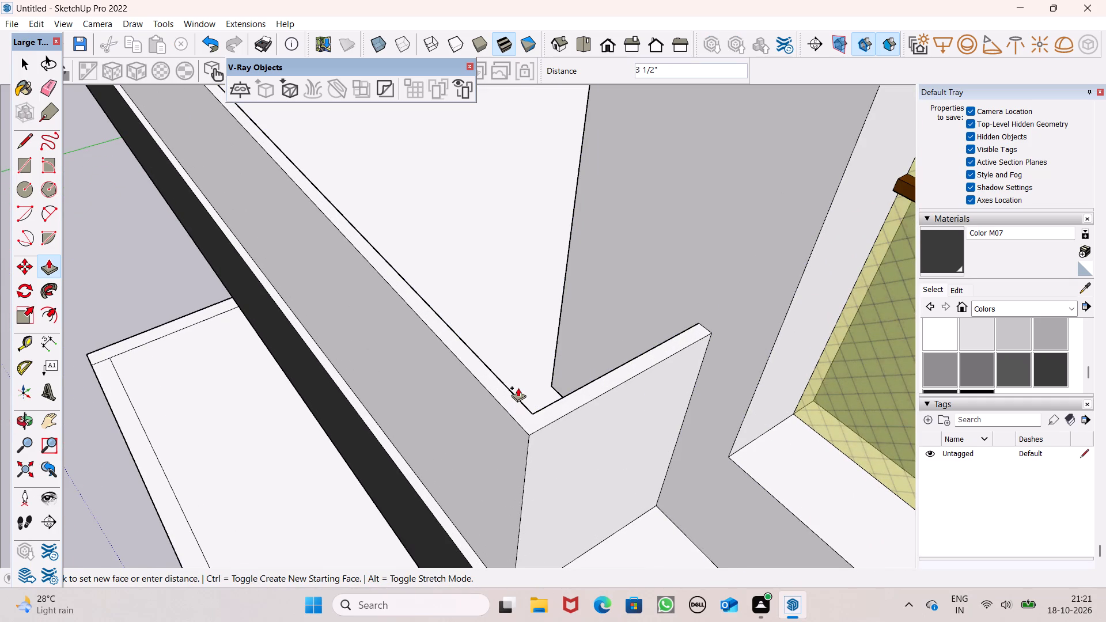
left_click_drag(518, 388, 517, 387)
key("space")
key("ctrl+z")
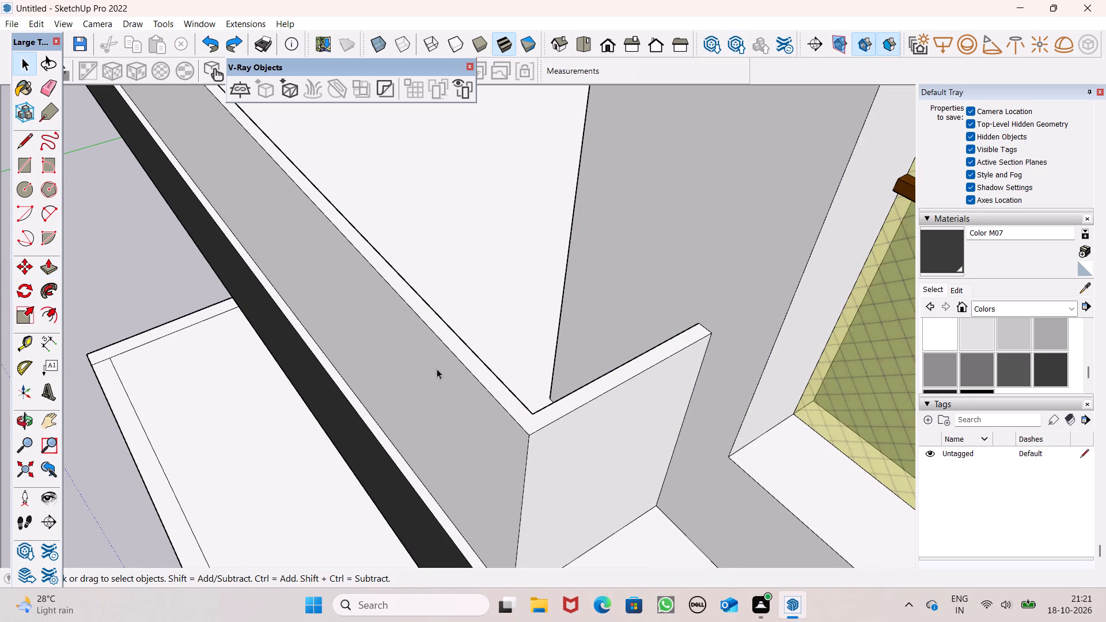
Pull the railing's L-shaped top face up 2" as a separate handrail cap band.
left_click(49, 266)
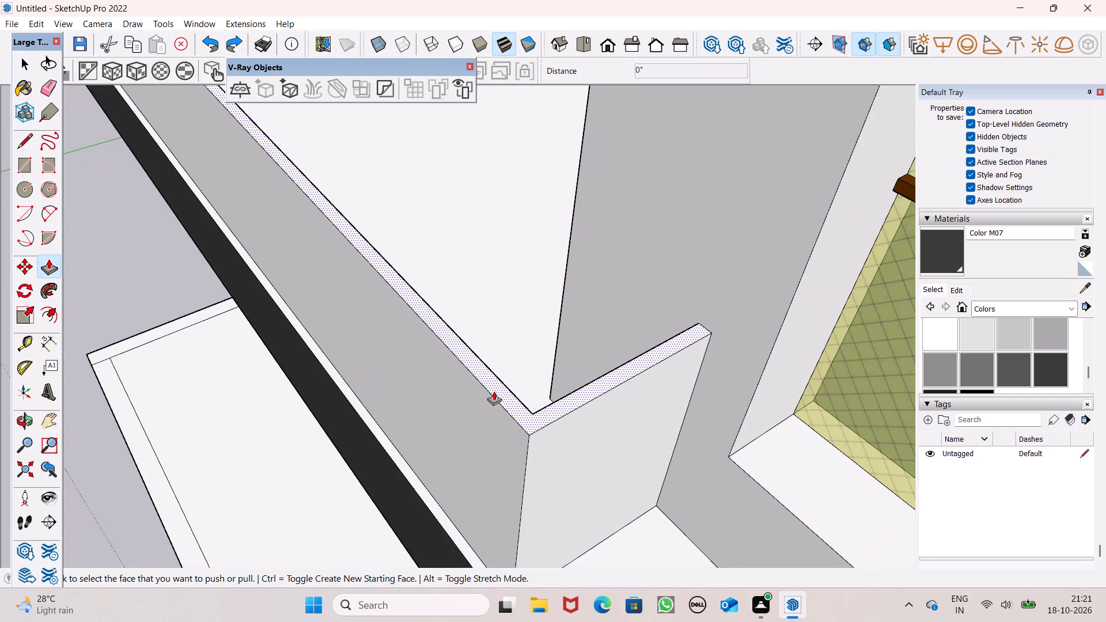
left_click_drag(497, 389, 502, 370)
key("2")
key("shift+quotedbl")
key("Return")
Paint the top and both outer faces of the 2" handrail cap with the Metal Seamed material.
scroll(537, 348, "down", 2)
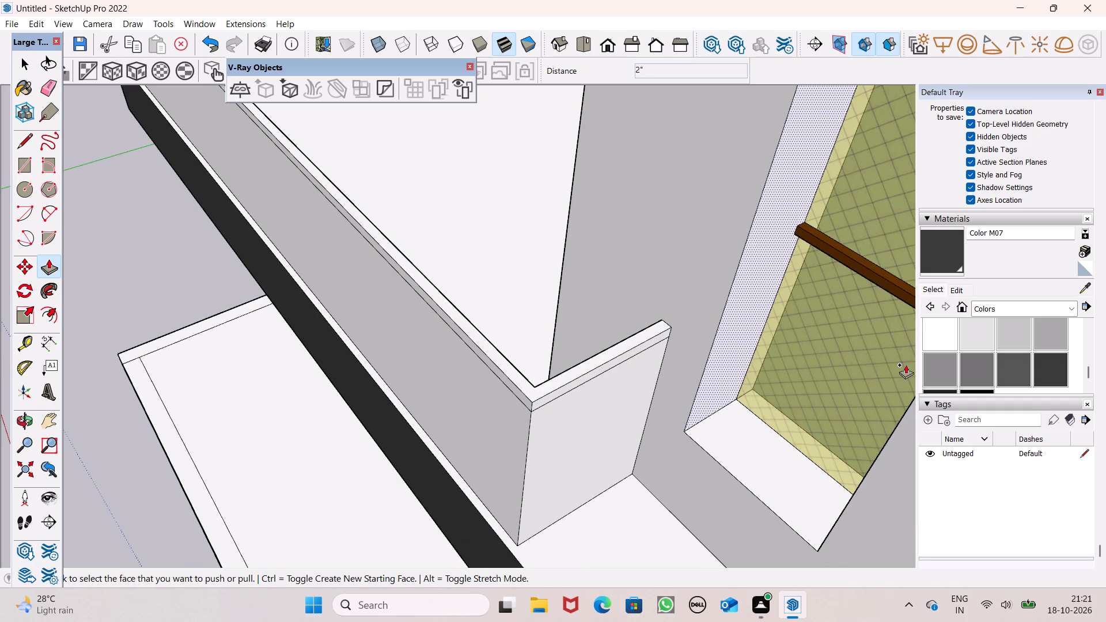
left_click(1035, 306)
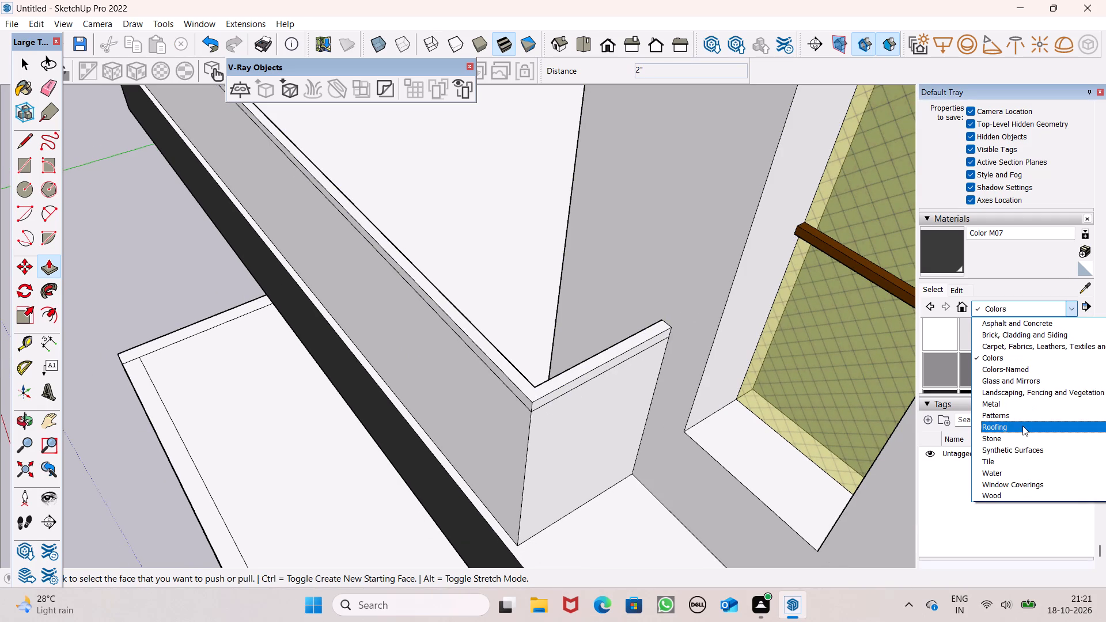
left_click(1036, 399)
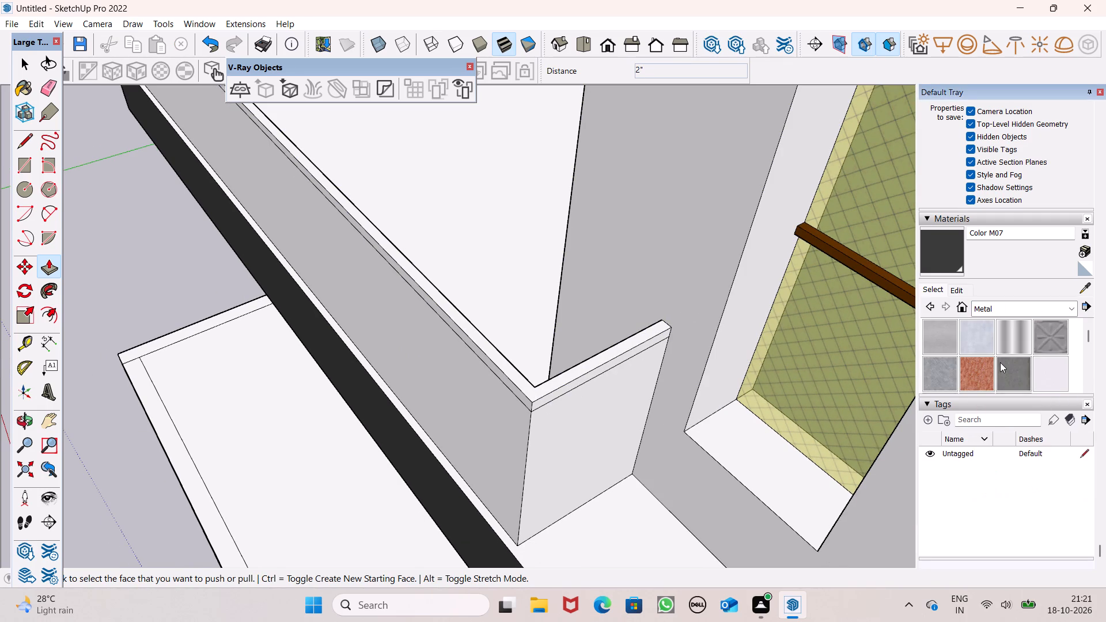
left_click(1000, 362)
scroll(589, 435, "up", 6)
left_click(503, 354)
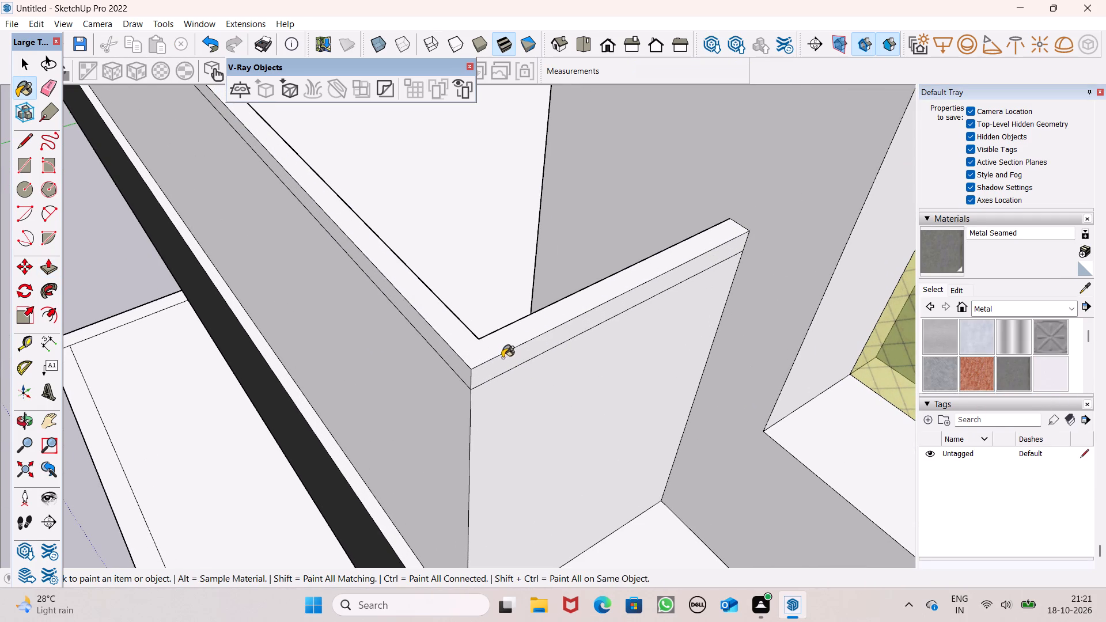
left_click(506, 365)
left_click(506, 348)
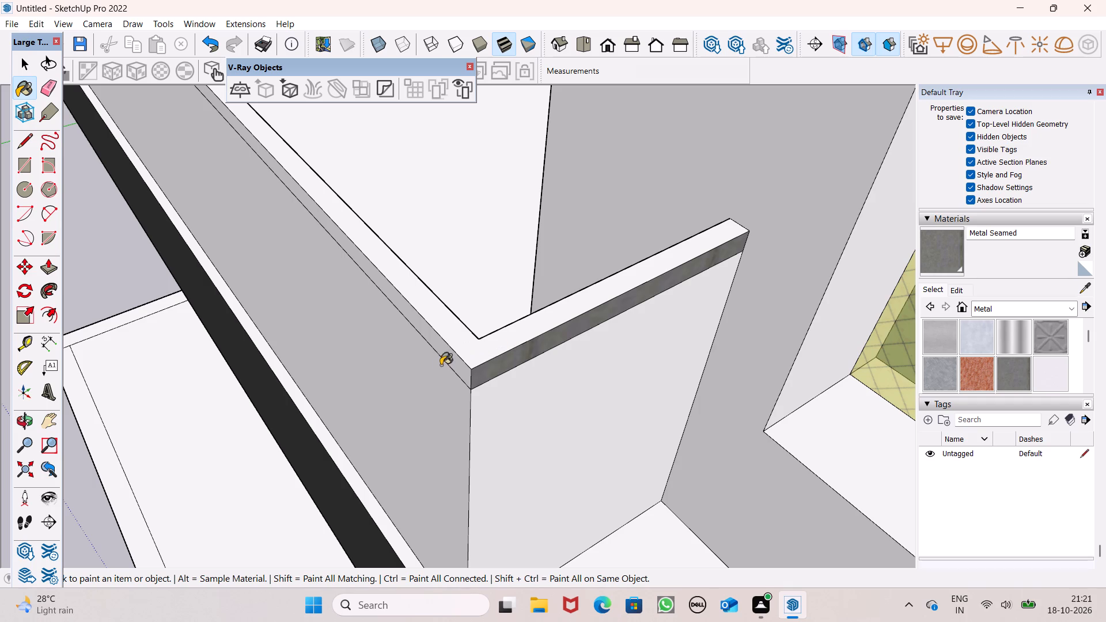
middle_click_drag(452, 361, 565, 329)
left_click(524, 324)
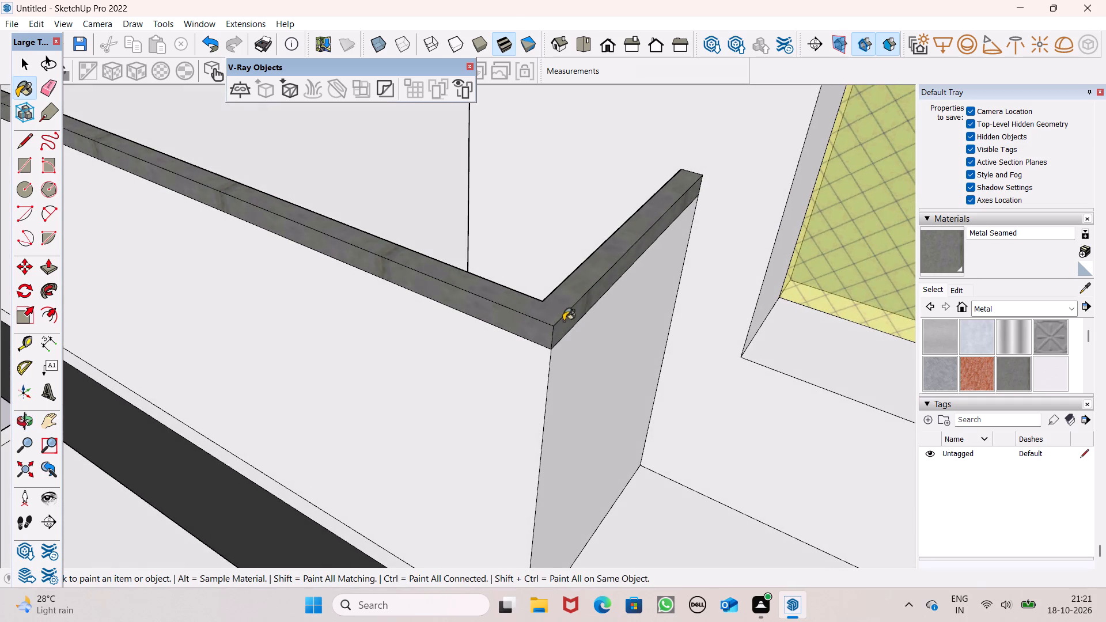
Paint the inner faces of the handrail cap with Metal Seamed on both the short return and the long side.
scroll(597, 286, "down", 12)
scroll(626, 227, "down", 6)
middle_click_drag(569, 291, 550, 295)
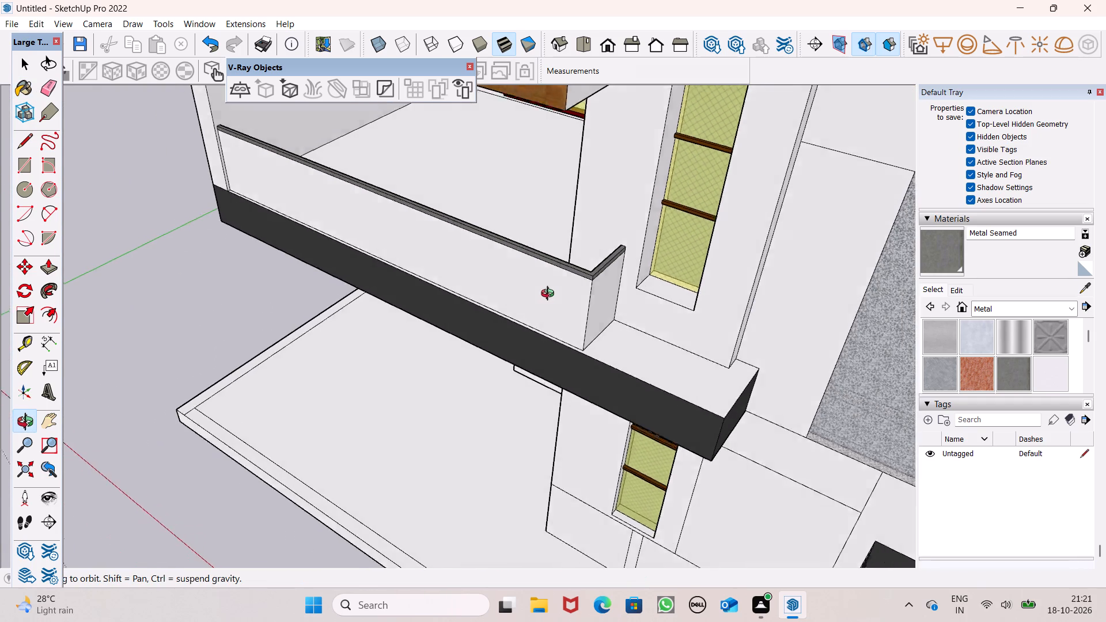
middle_click_drag(550, 295, 891, 323)
scroll(618, 190, "up", 6)
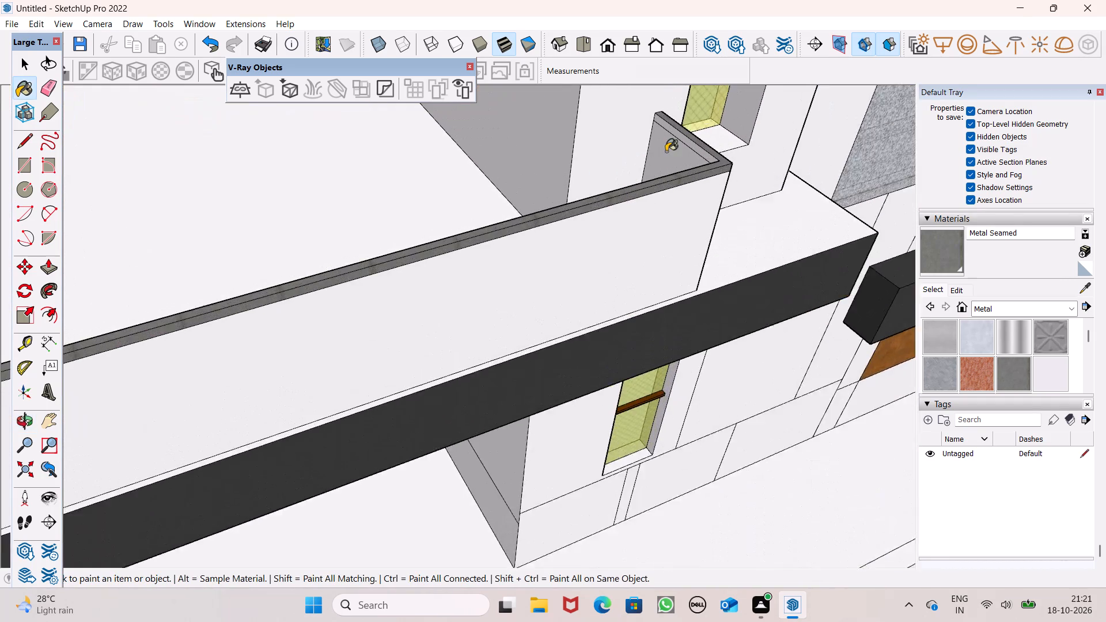
scroll(666, 151, "up", 9)
left_click(759, 123)
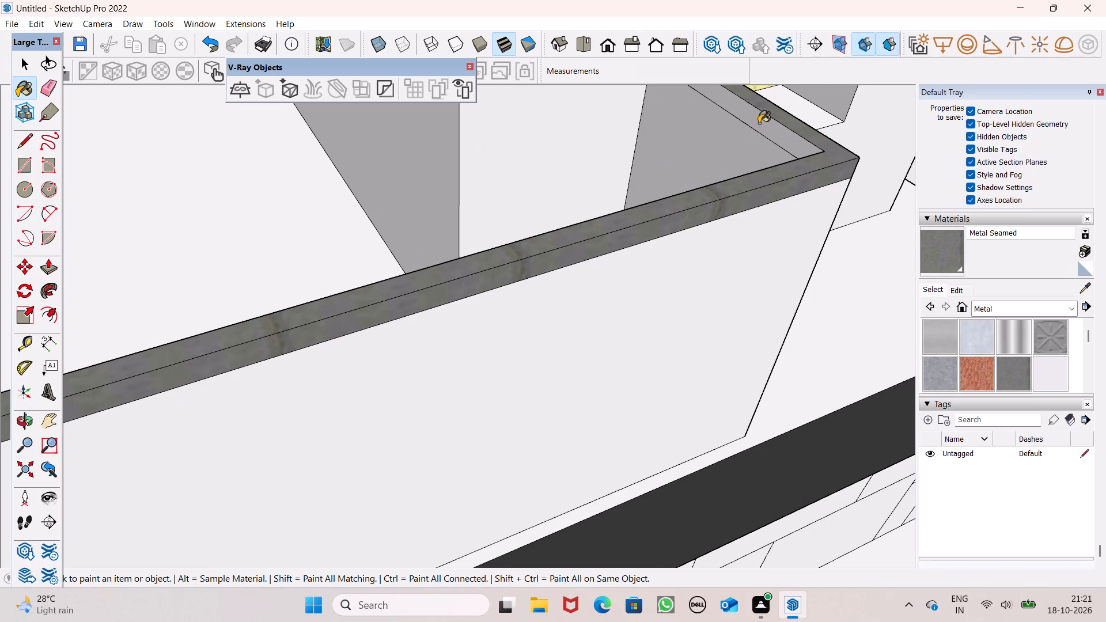
scroll(611, 204, "up", 1)
middle_click_drag(611, 240, 988, 247)
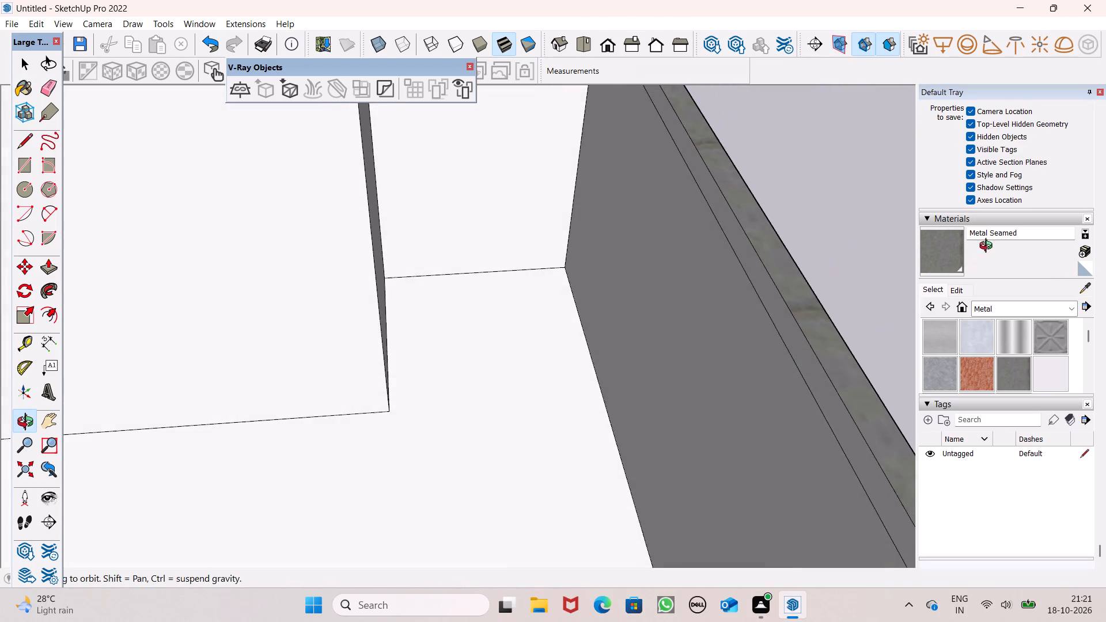
middle_click_drag(988, 247, 987, 242)
left_click(779, 309)
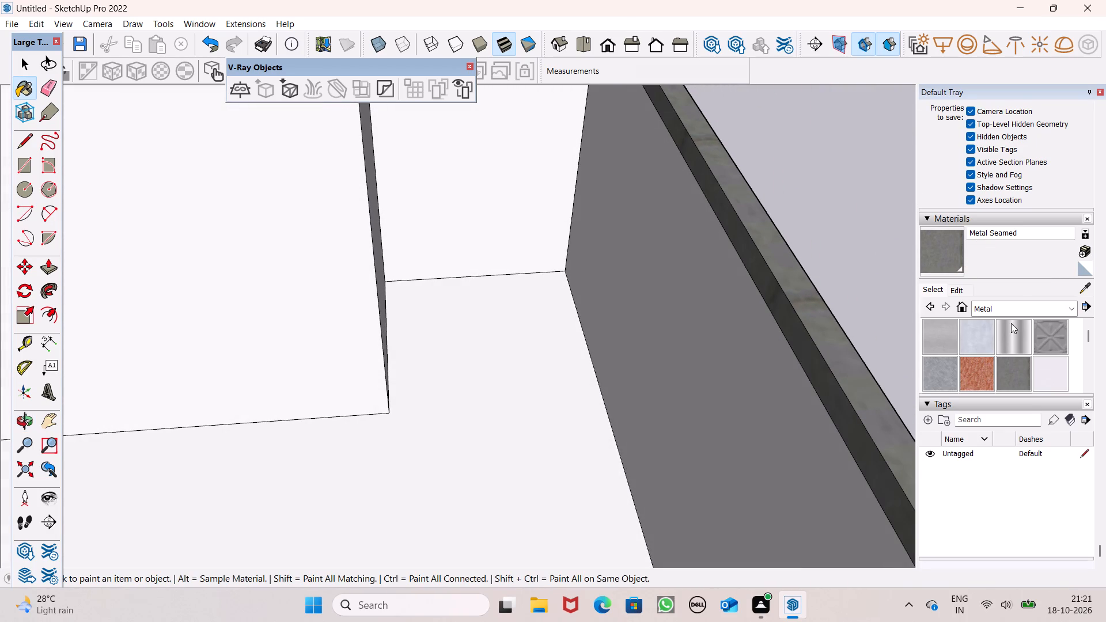
Paint the inner faces of the railing's long panel and short return below the cap with Mirror 02 from Glass and Mirrors.
left_click(1020, 299)
left_click(1021, 309)
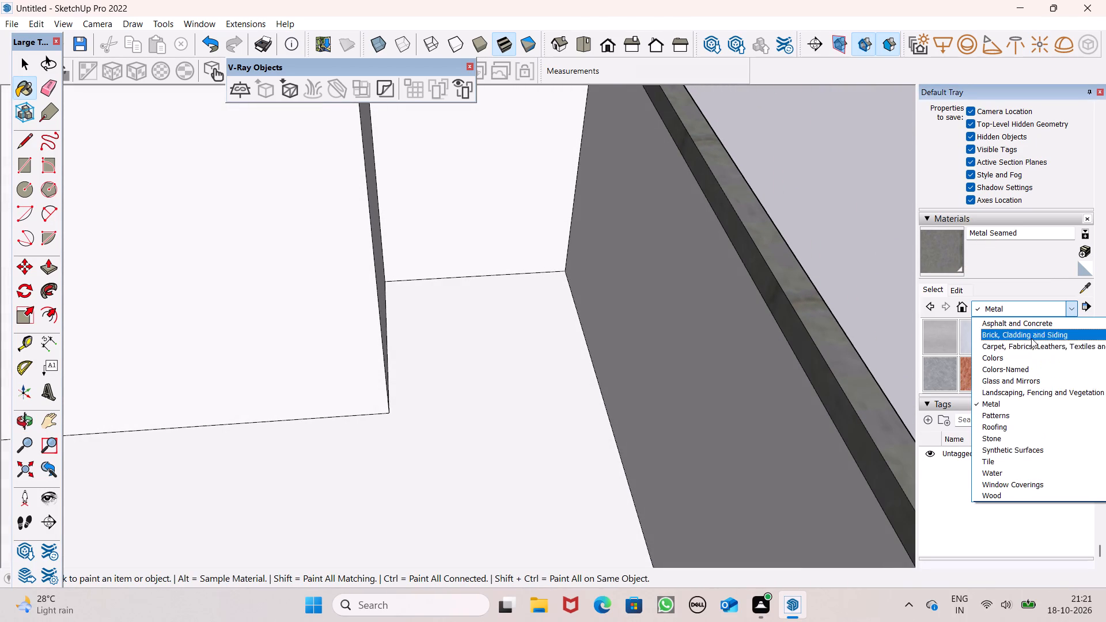
left_click(1017, 383)
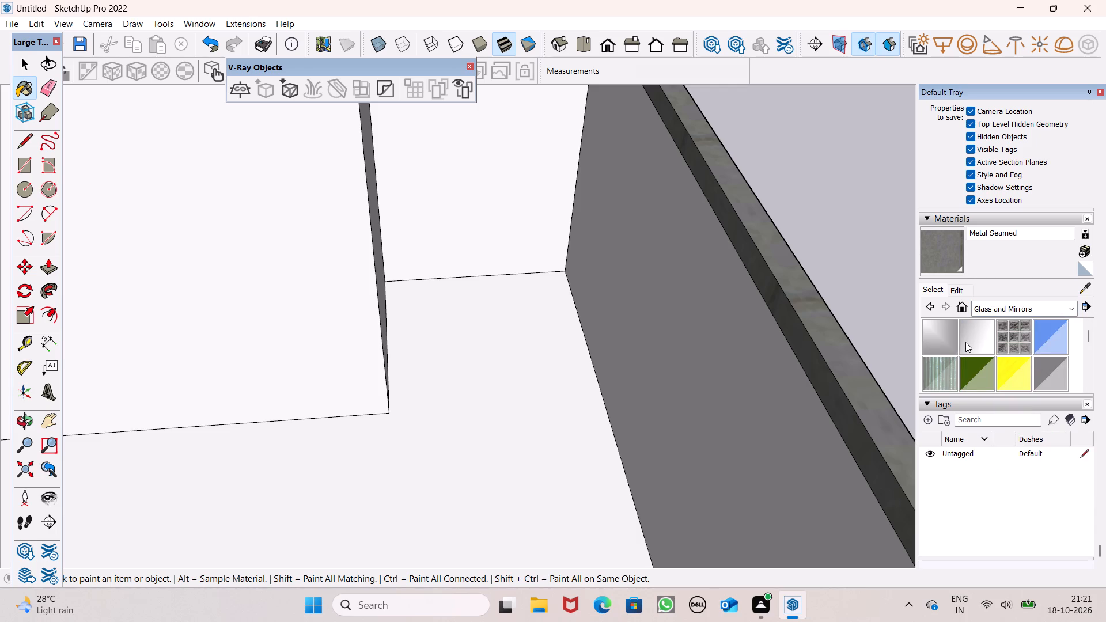
left_click(965, 341)
left_click(722, 393)
left_click(486, 164)
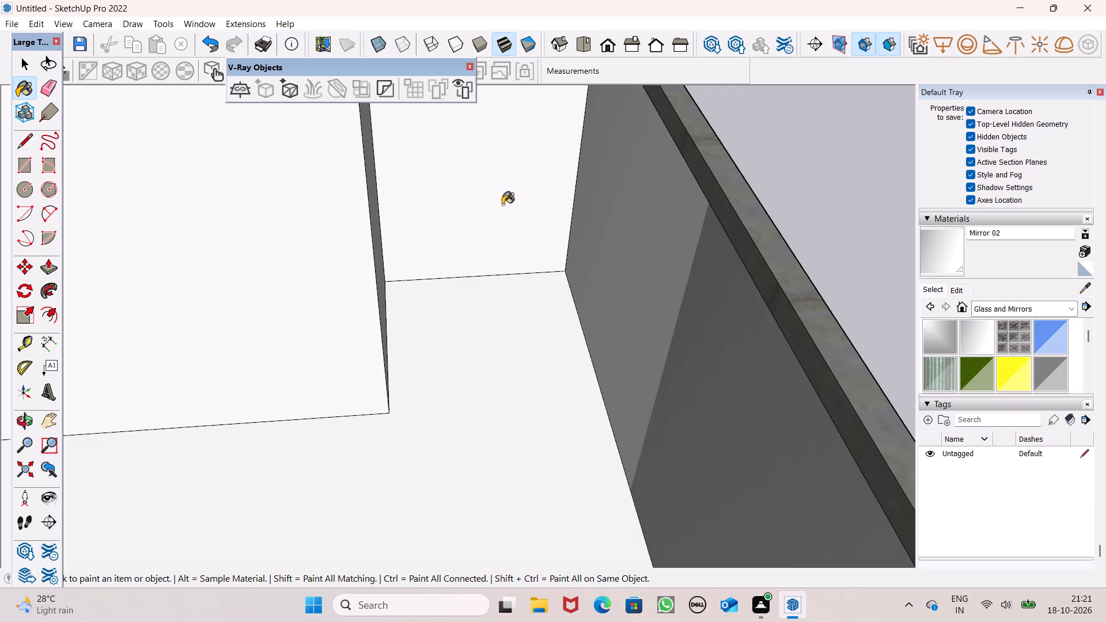
left_click(594, 232)
left_click(517, 196)
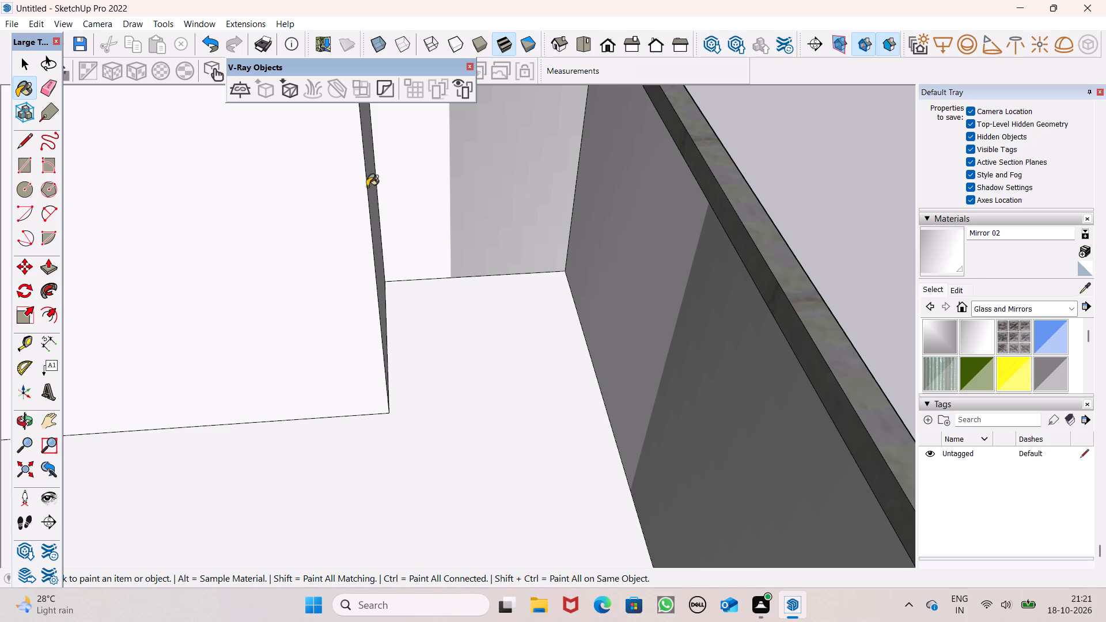
left_click(427, 172)
scroll(603, 268, "down", 4)
middle_click_drag(628, 318, 514, 333)
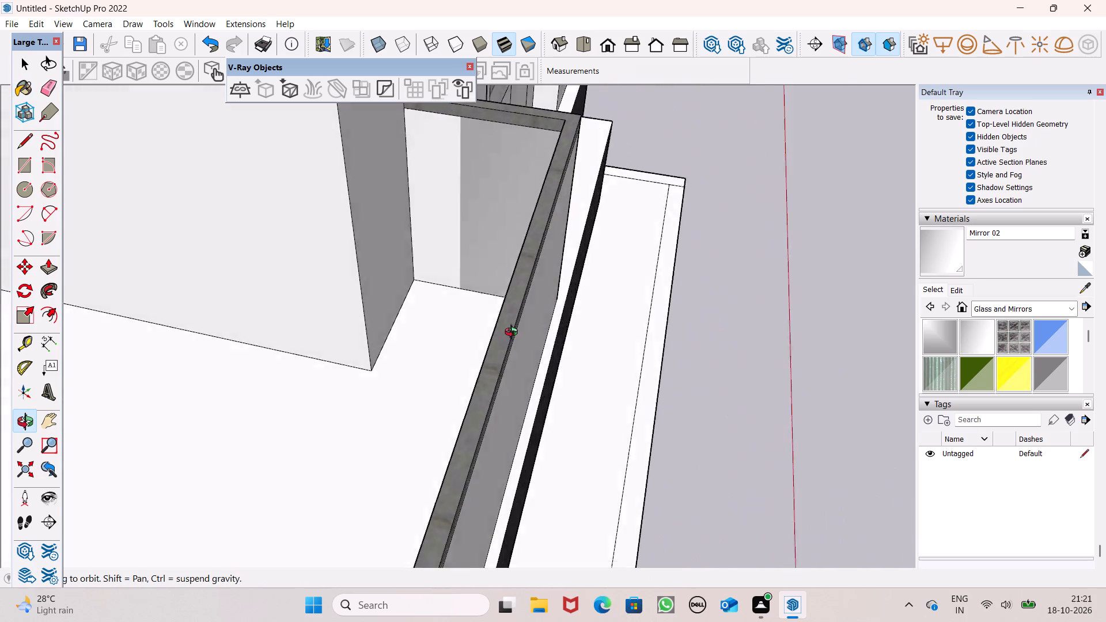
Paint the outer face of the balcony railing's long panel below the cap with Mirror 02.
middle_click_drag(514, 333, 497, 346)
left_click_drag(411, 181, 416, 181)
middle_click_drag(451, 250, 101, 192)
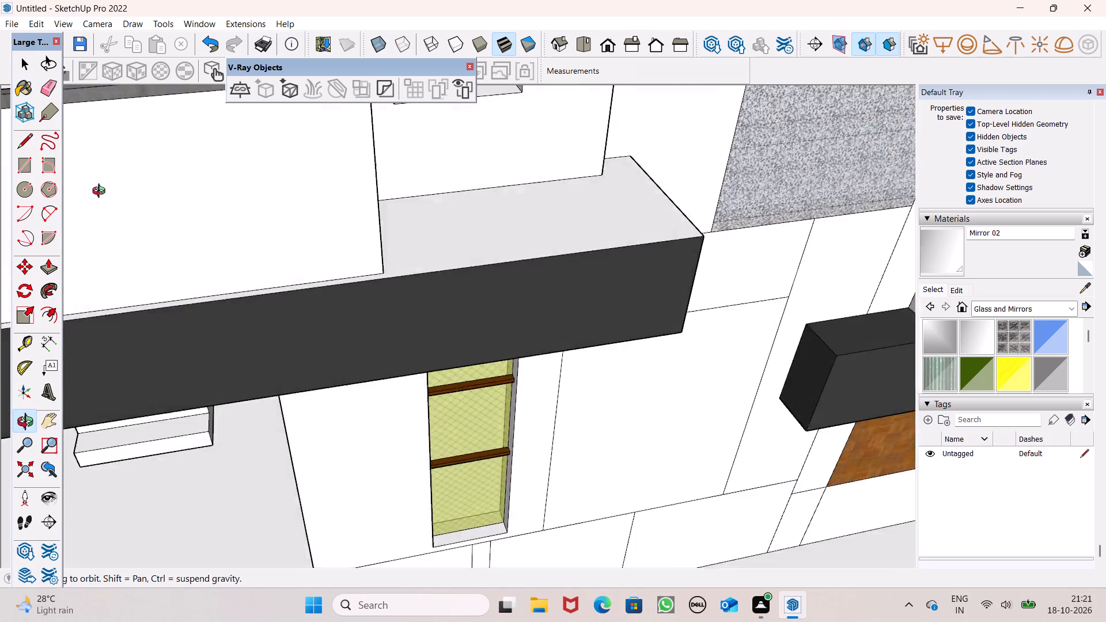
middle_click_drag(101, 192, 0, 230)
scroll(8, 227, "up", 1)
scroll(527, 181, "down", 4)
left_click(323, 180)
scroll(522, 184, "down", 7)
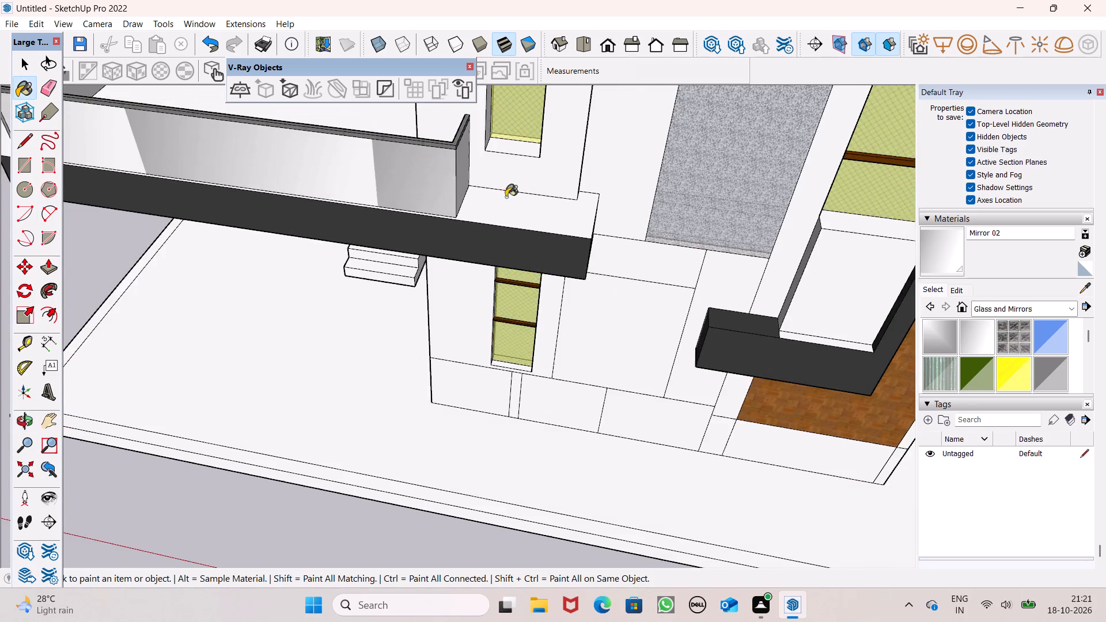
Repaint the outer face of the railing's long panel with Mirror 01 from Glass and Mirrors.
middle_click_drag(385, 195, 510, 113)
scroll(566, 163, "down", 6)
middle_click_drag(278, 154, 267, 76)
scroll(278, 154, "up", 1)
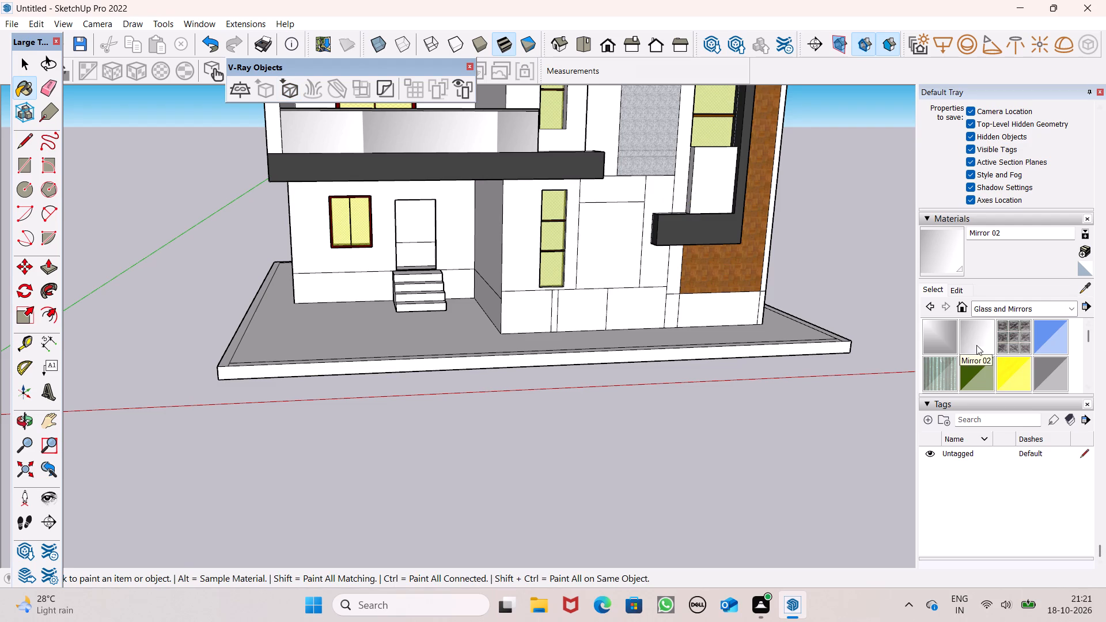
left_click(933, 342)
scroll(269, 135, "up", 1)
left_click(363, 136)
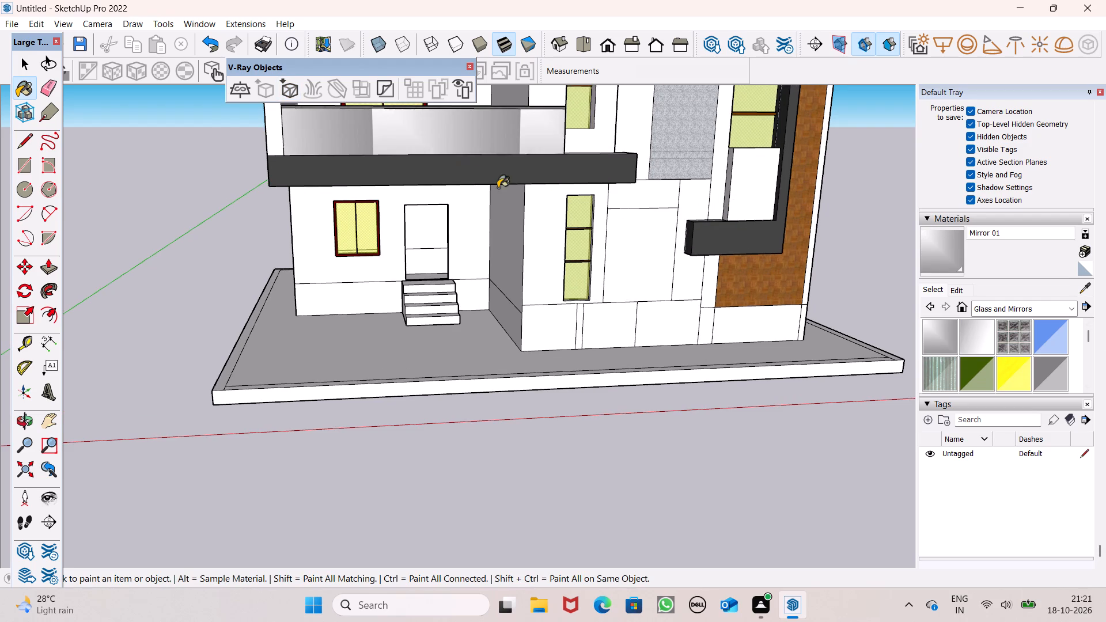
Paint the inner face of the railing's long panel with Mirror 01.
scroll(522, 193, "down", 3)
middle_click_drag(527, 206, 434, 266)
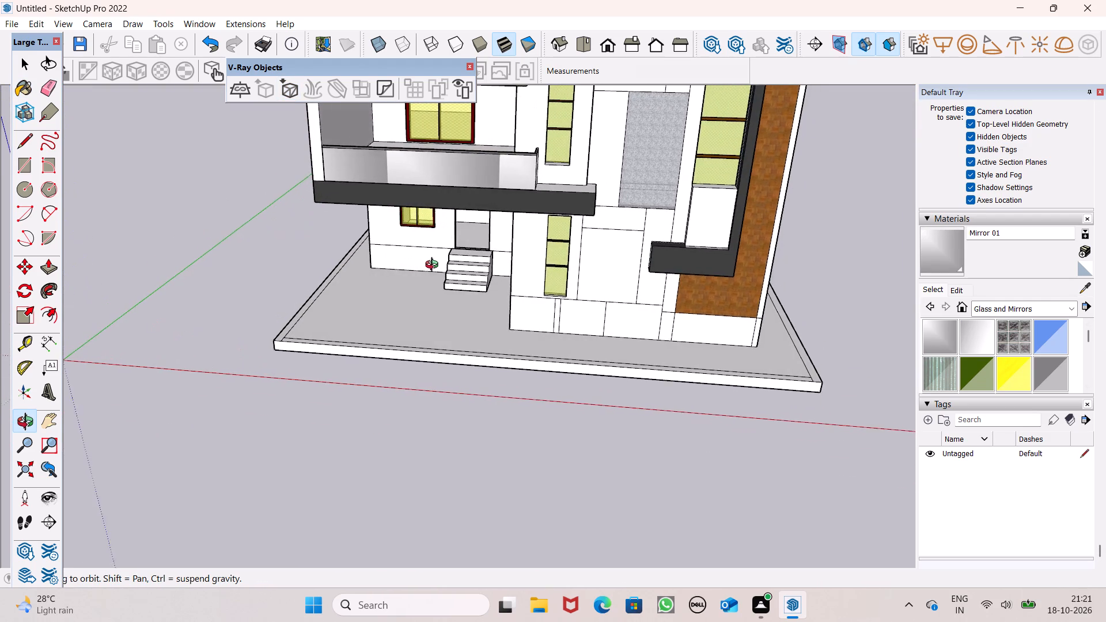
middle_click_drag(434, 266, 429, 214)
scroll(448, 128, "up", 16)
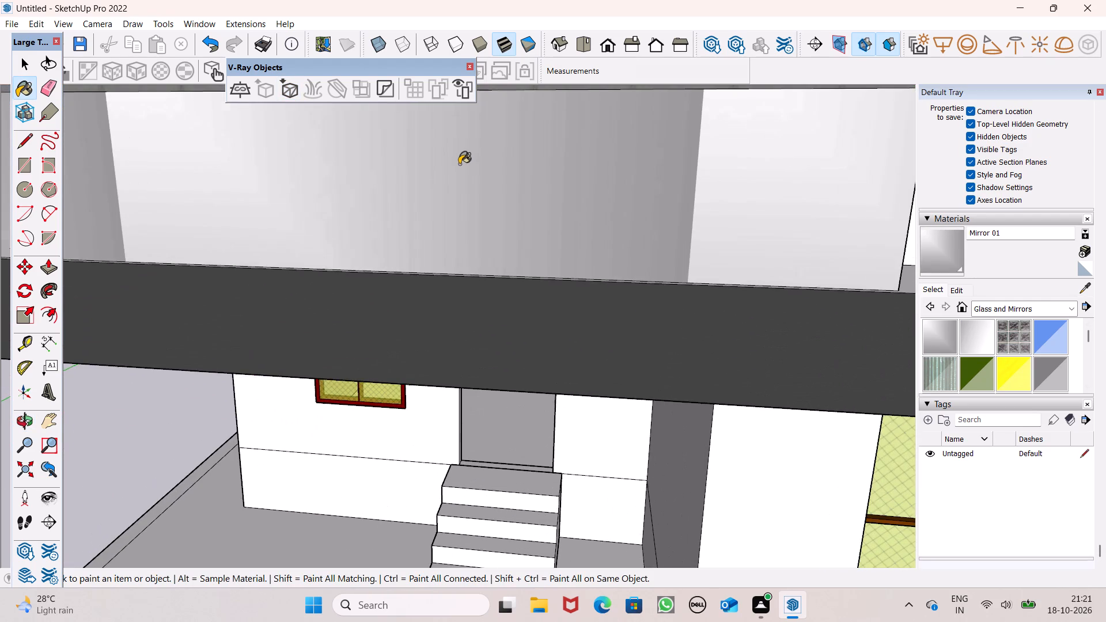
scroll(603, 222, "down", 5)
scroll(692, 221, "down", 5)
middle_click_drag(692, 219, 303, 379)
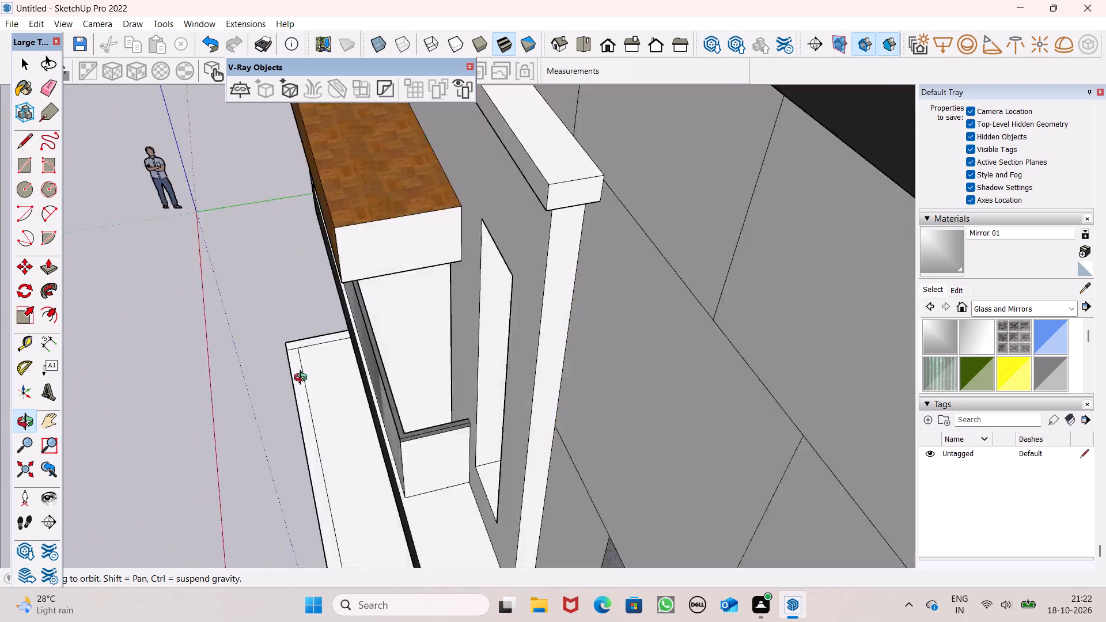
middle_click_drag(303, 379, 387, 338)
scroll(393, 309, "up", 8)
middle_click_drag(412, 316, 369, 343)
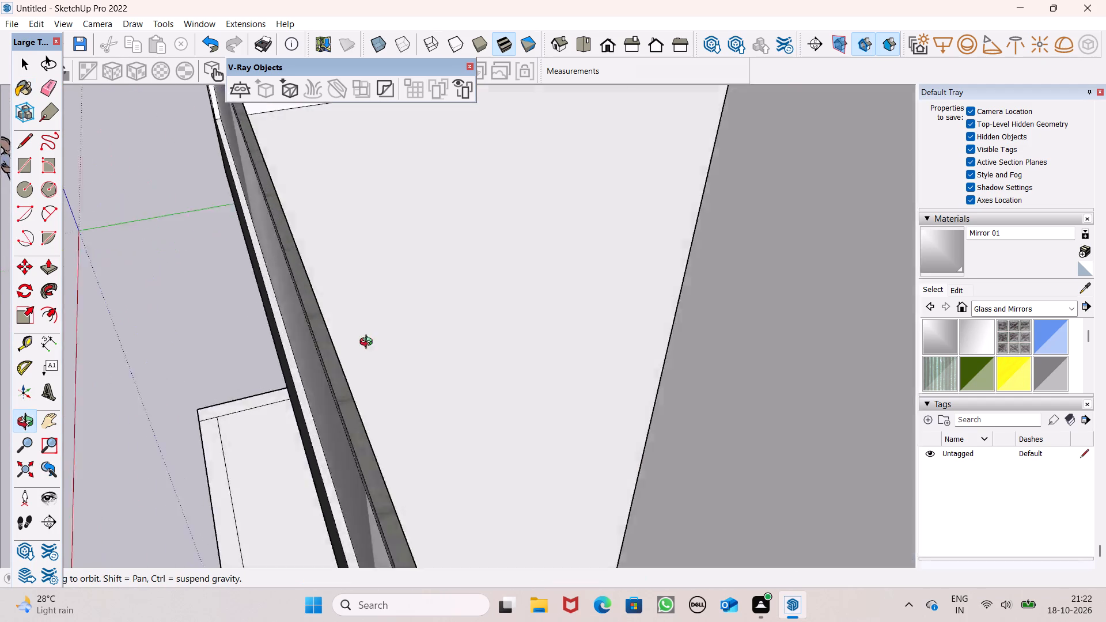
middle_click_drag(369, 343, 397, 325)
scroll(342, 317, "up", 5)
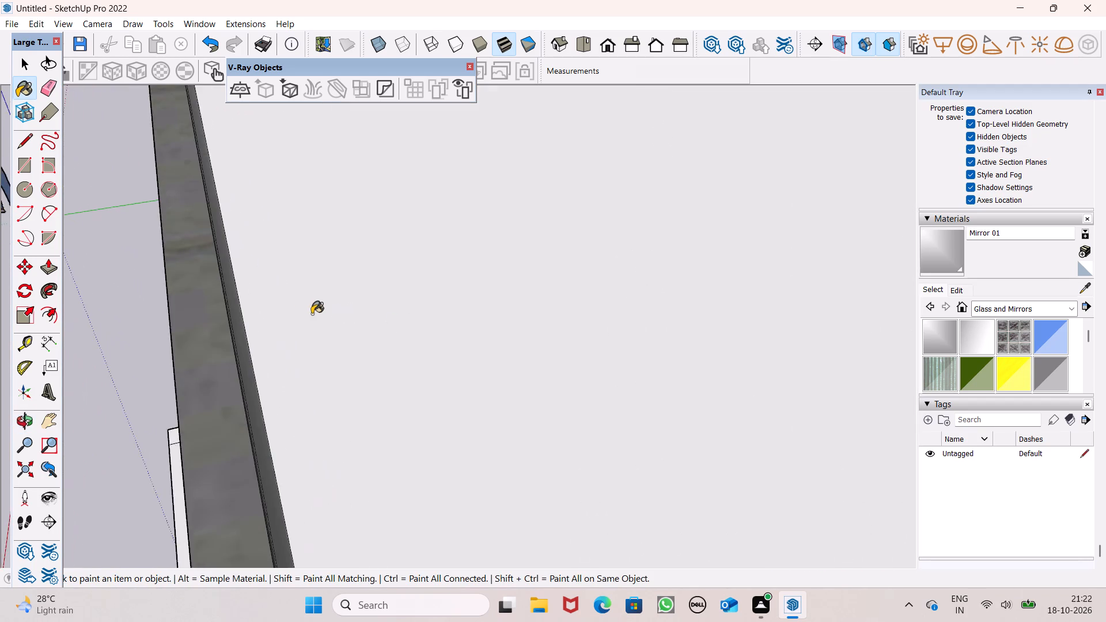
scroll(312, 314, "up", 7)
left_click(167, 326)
Paint the outer face of the railing's long panel with Translucent Resin Crush Gray from Glass and Mirrors.
scroll(327, 284, "down", 6)
middle_click_drag(254, 310, 454, 267)
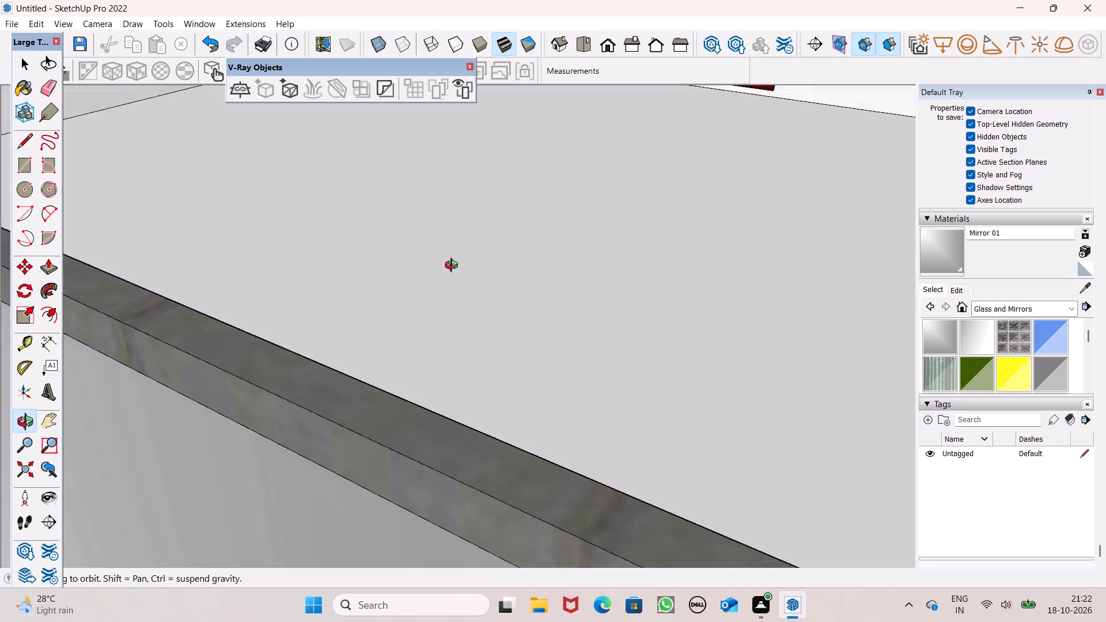
middle_click_drag(454, 267, 480, 248)
scroll(480, 248, "up", 1)
scroll(517, 260, "down", 13)
middle_click_drag(483, 285, 600, 181)
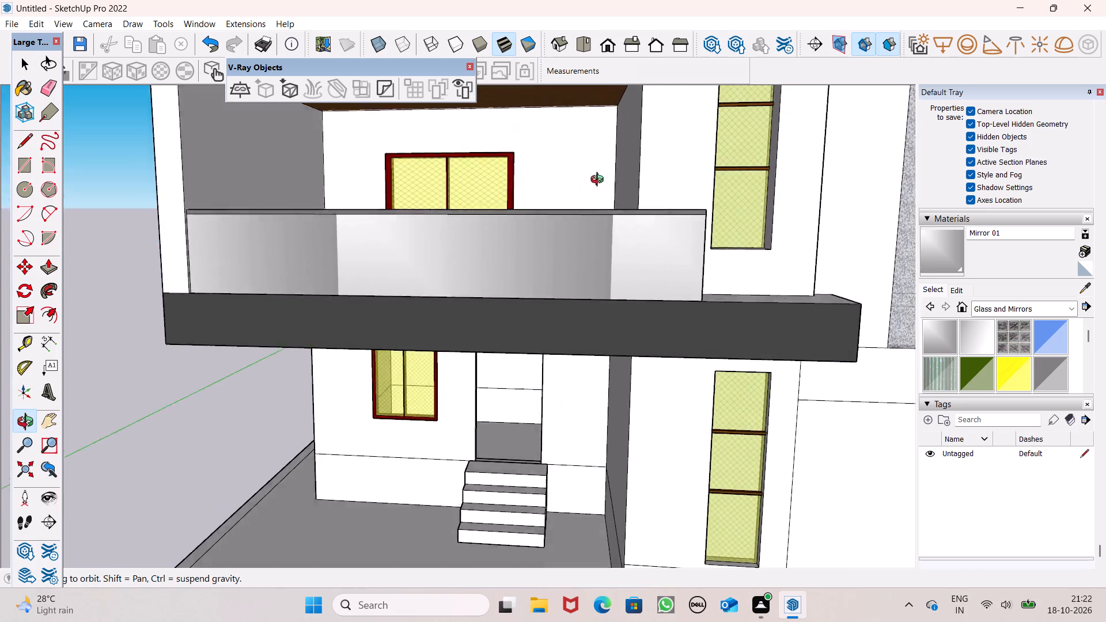
middle_click_drag(600, 181, 645, 256)
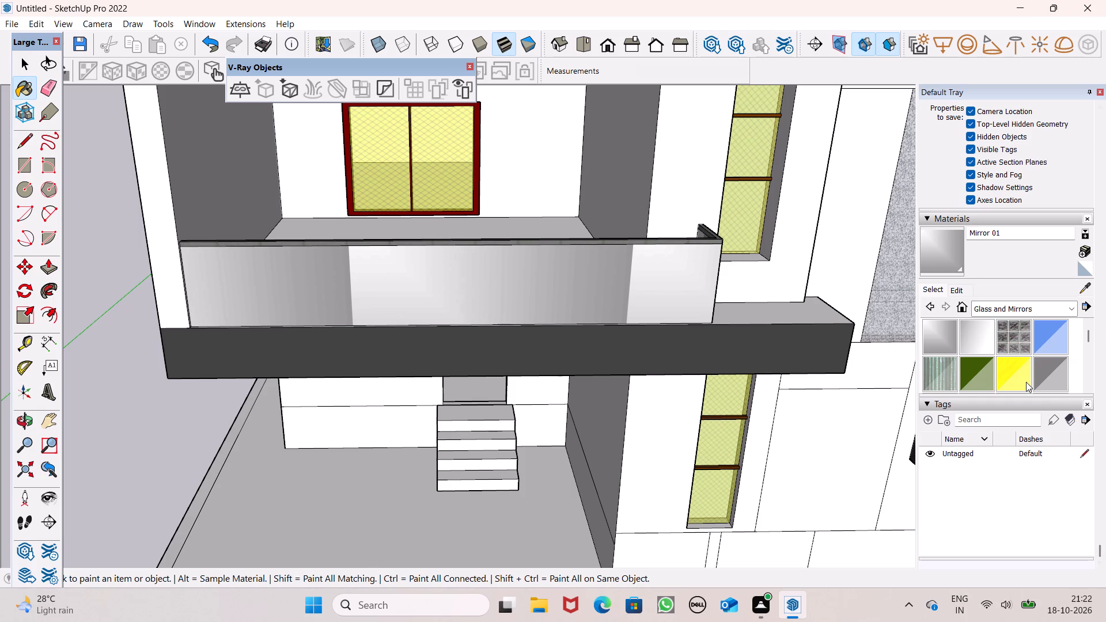
key("Page_Down")
key("0")
key("Right")
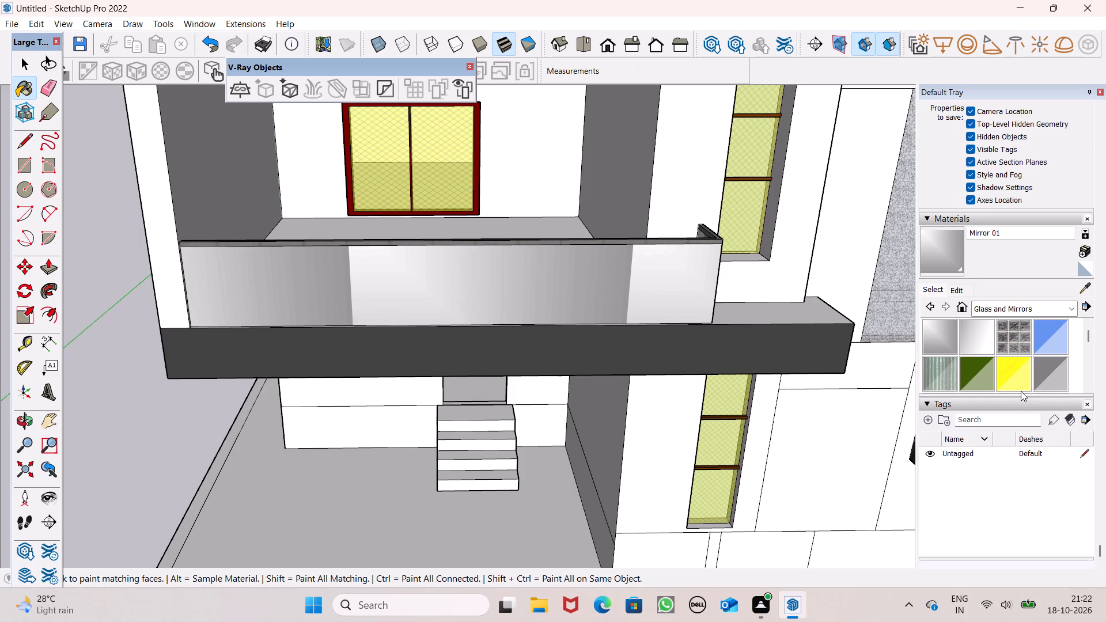
scroll(988, 373, "down", 3)
scroll(1105, 621, "up", 1)
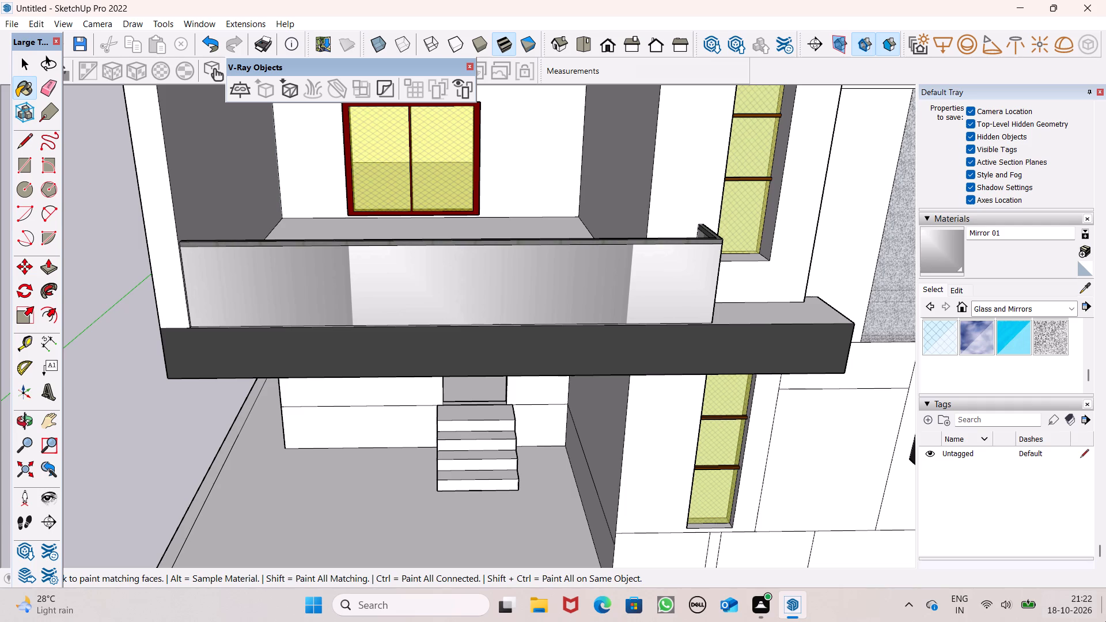
middle_click_drag(1085, 621, 1092, 621)
right_click_drag(1105, 621, 1103, 621)
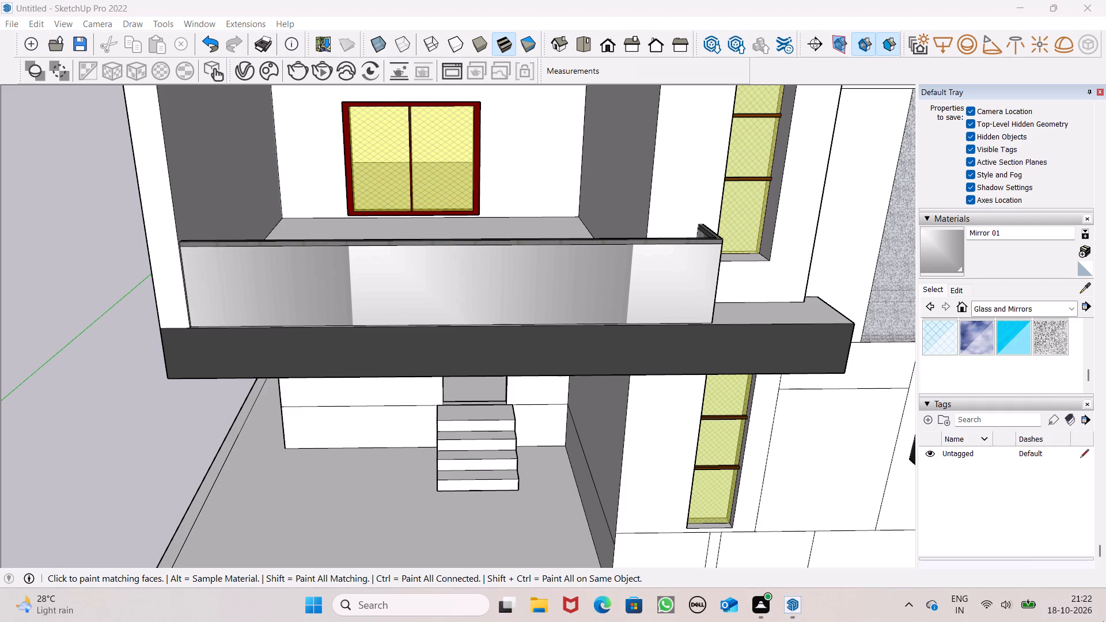
right_click_drag(1103, 621, 930, 621)
left_click(1052, 348)
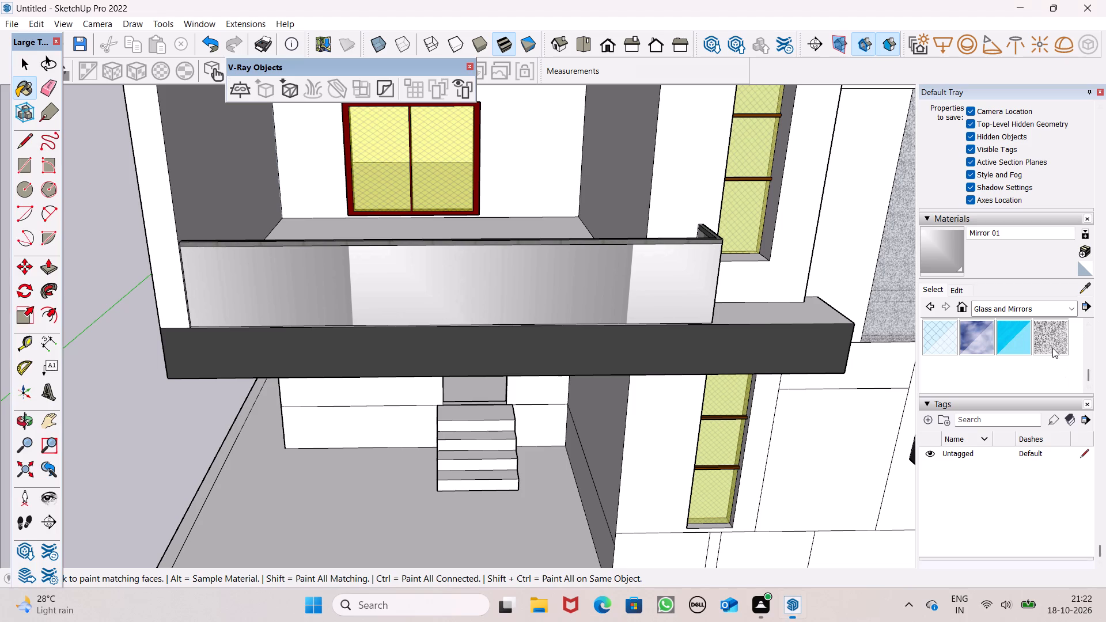
left_click_drag(481, 319, 481, 314)
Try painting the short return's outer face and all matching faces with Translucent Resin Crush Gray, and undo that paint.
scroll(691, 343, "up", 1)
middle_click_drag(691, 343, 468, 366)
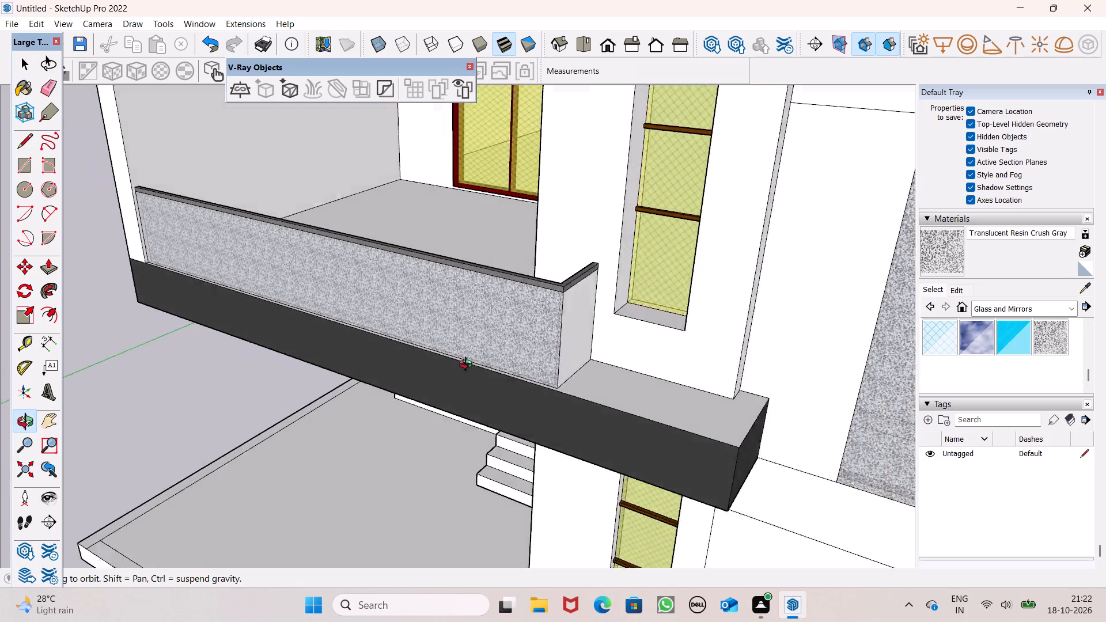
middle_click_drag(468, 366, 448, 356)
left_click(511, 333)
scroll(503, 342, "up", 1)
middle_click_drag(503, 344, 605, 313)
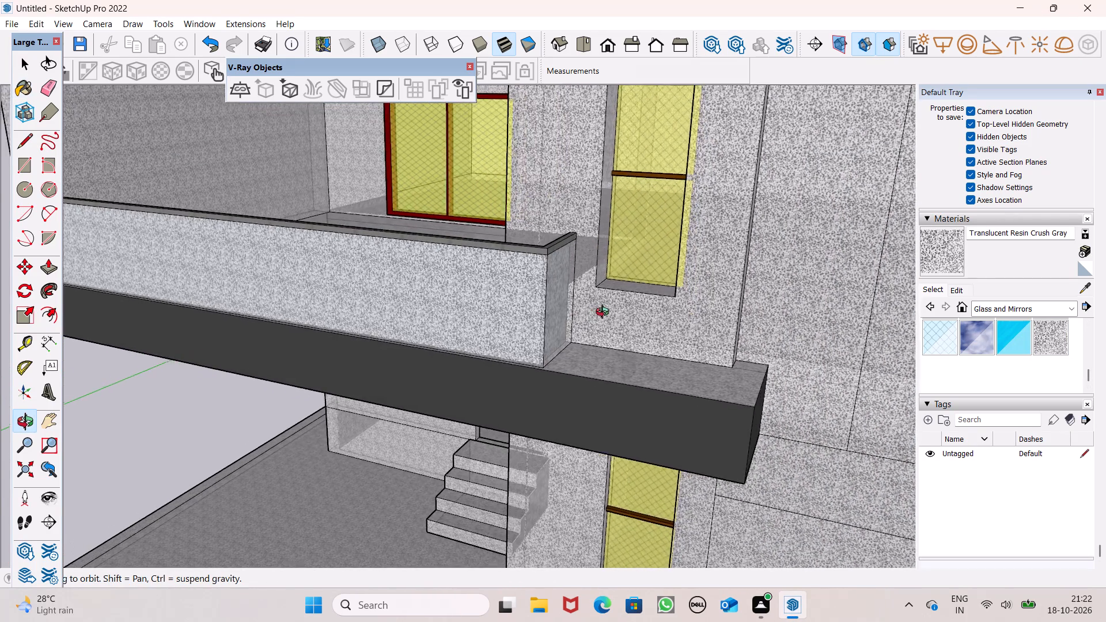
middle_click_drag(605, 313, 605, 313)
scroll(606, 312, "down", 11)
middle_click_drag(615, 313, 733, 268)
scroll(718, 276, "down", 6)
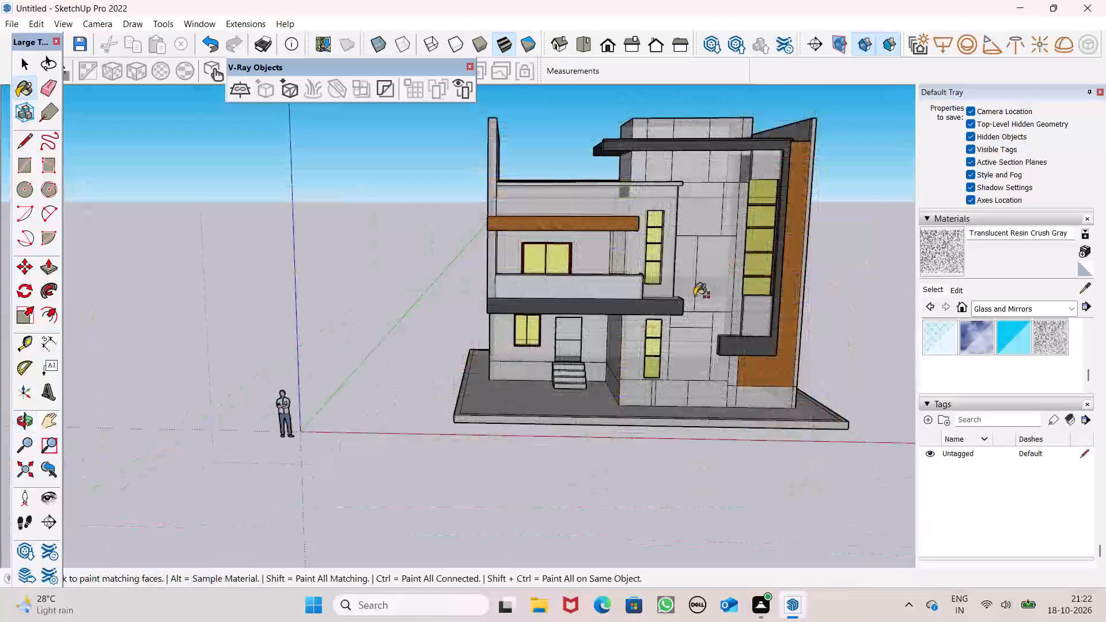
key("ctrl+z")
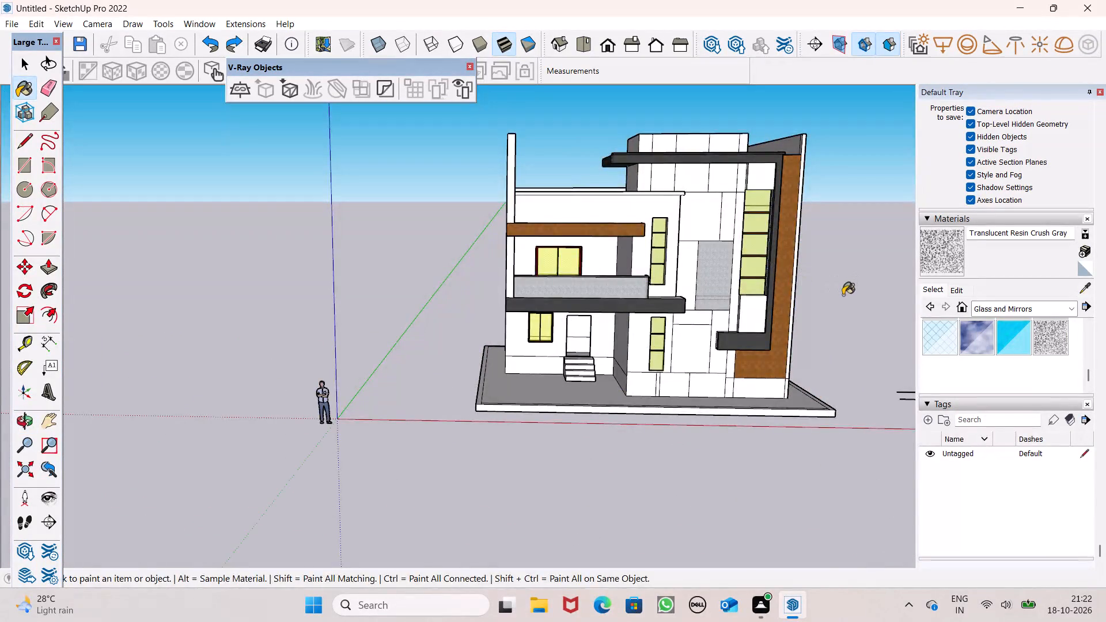
Paint only the outer face of the railing's short return with Translucent Resin Crush Gray.
middle_click_drag(842, 295, 649, 376)
scroll(609, 352, "up", 6)
left_click(616, 348)
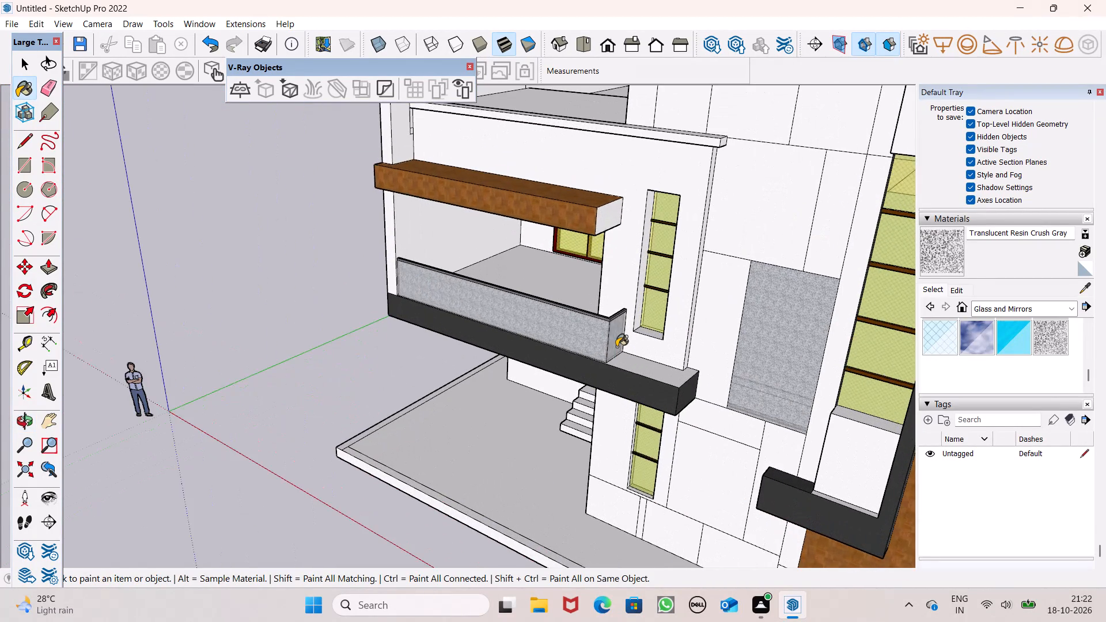
Paint the inner faces of the railing's short return and long panel with Translucent Resin Crush Gray.
scroll(559, 322, "up", 9)
middle_click_drag(573, 342, 775, 541)
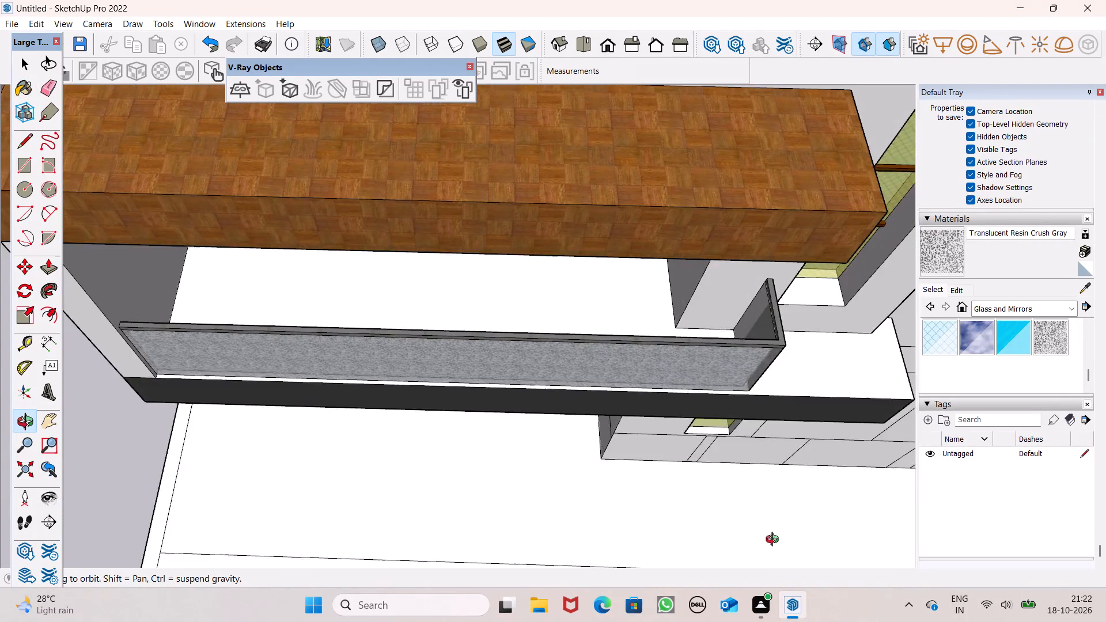
middle_click_drag(775, 541, 910, 480)
scroll(942, 521, "up", 1)
scroll(729, 274, "up", 7)
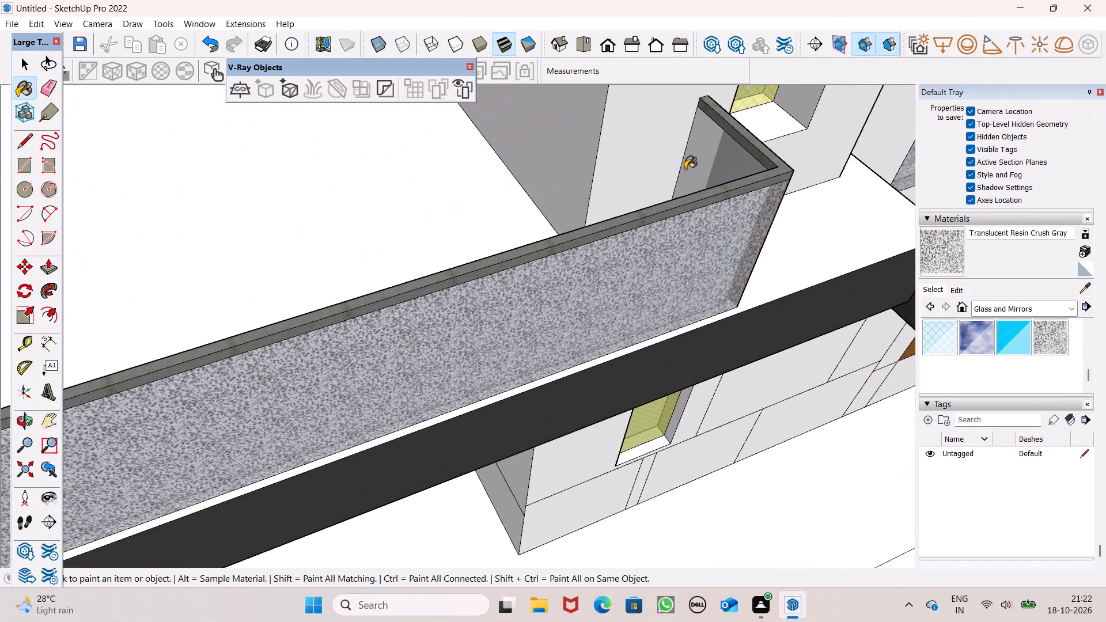
left_click(701, 149)
left_click(723, 155)
middle_click_drag(421, 257, 590, 278)
scroll(434, 279, "up", 1)
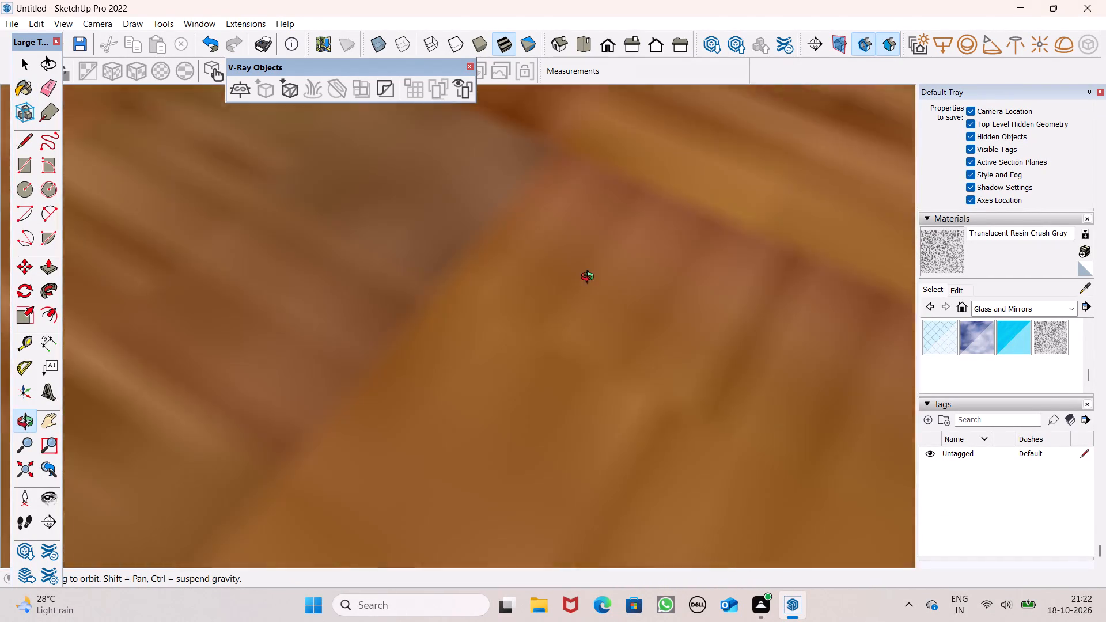
middle_click_drag(590, 278, 579, 264)
scroll(574, 272, "up", 7)
middle_click_drag(660, 351, 720, 385)
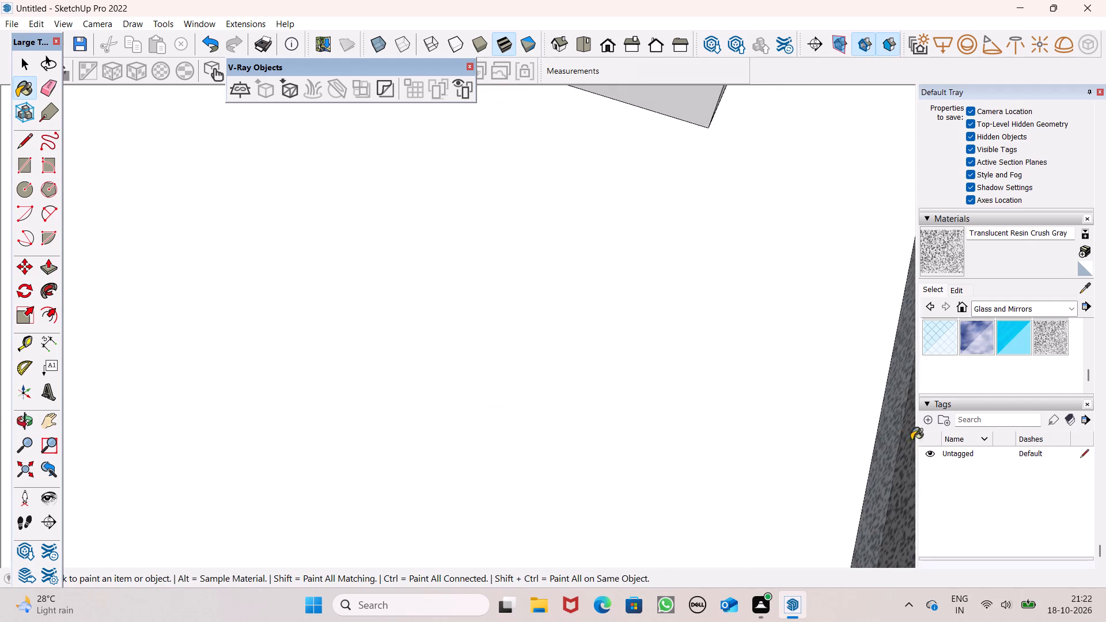
left_click(904, 456)
scroll(679, 365, "down", 6)
scroll(615, 350, "down", 5)
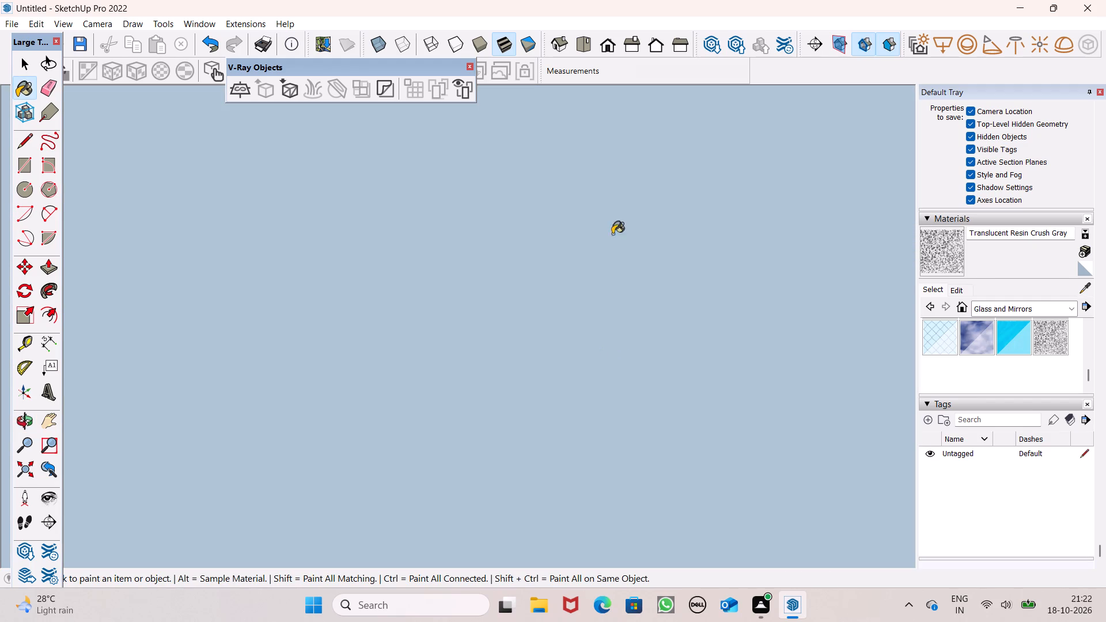
Paint both facing sides of the cavity inside the railing's long panel with Translucent Resin Crush Gray.
left_click(615, 47)
scroll(602, 44, "down", 4)
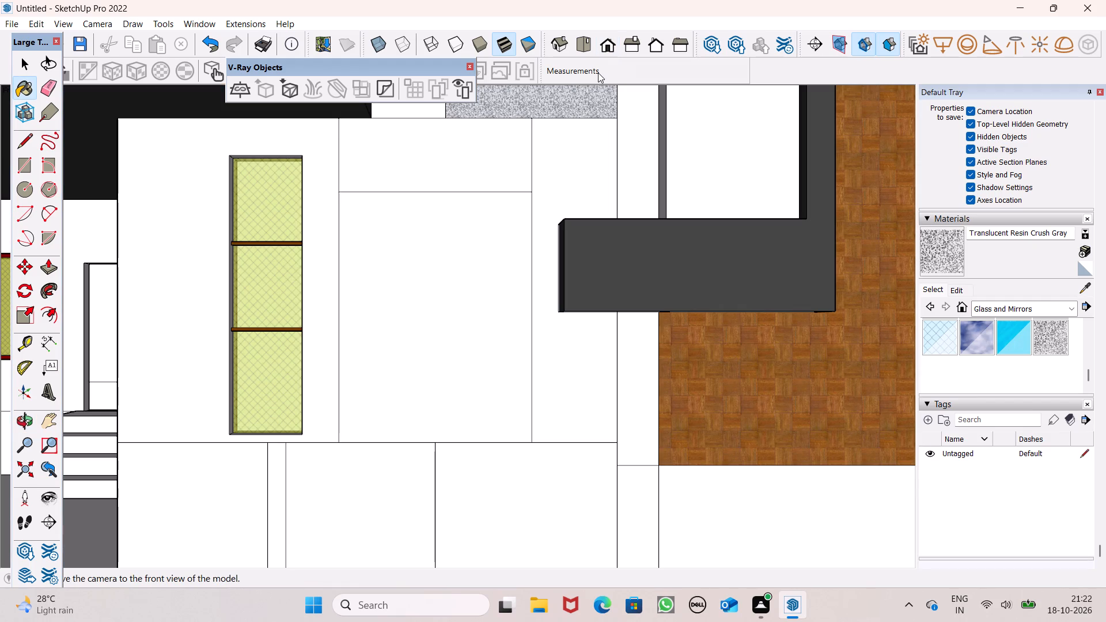
scroll(608, 121, "down", 6)
scroll(626, 182, "down", 12)
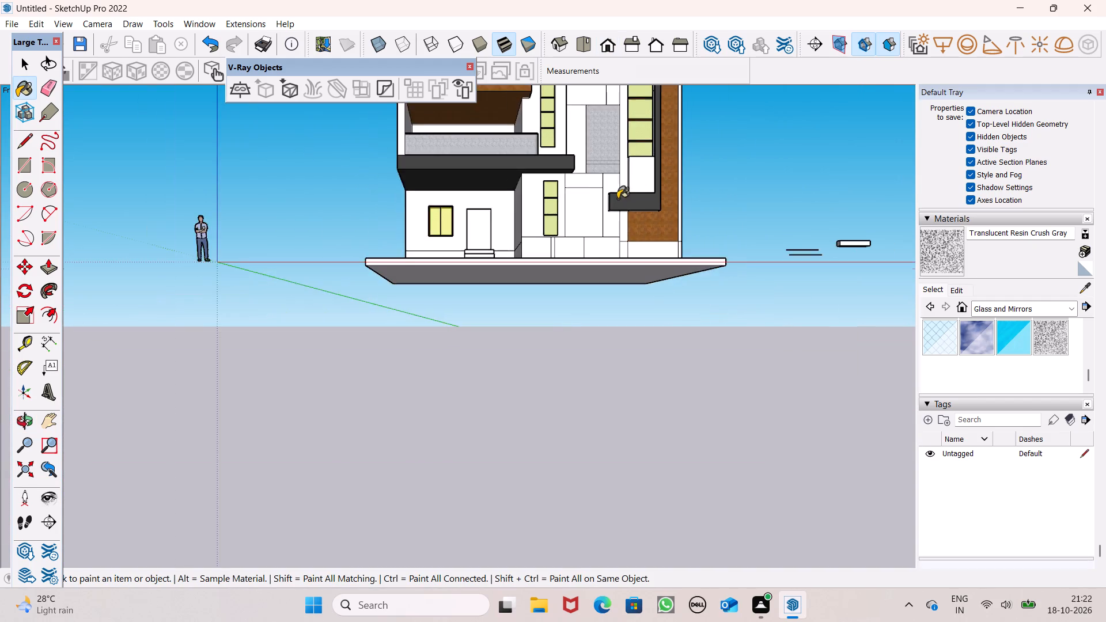
middle_click_drag(602, 248, 443, 359)
scroll(438, 287, "up", 14)
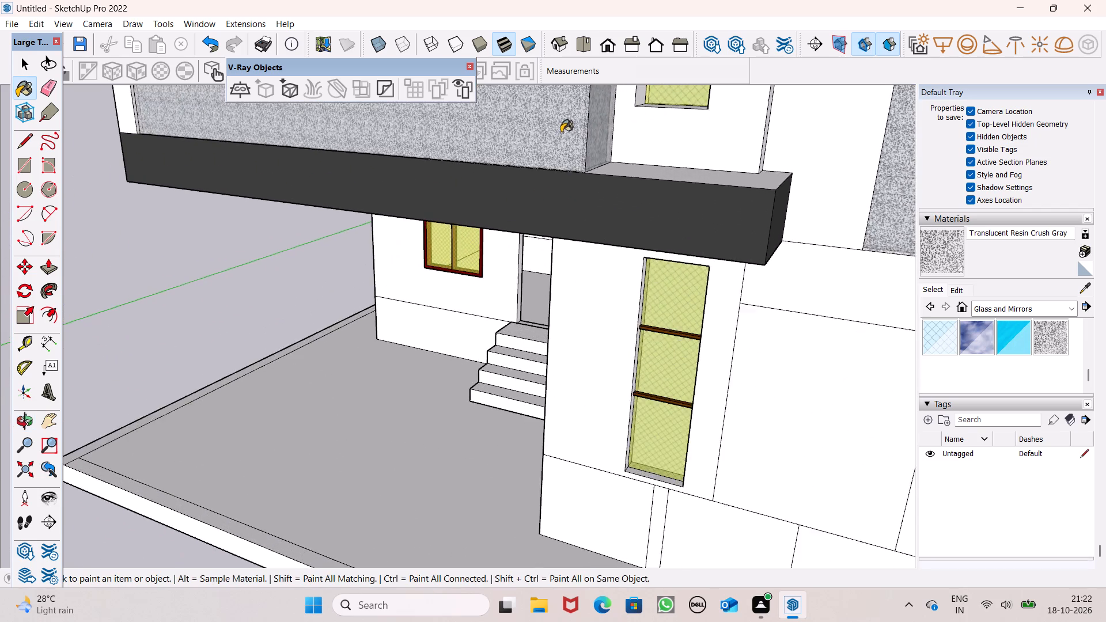
middle_click_drag(589, 192, 710, 259)
scroll(593, 203, "up", 1)
middle_click_drag(704, 271, 674, 568)
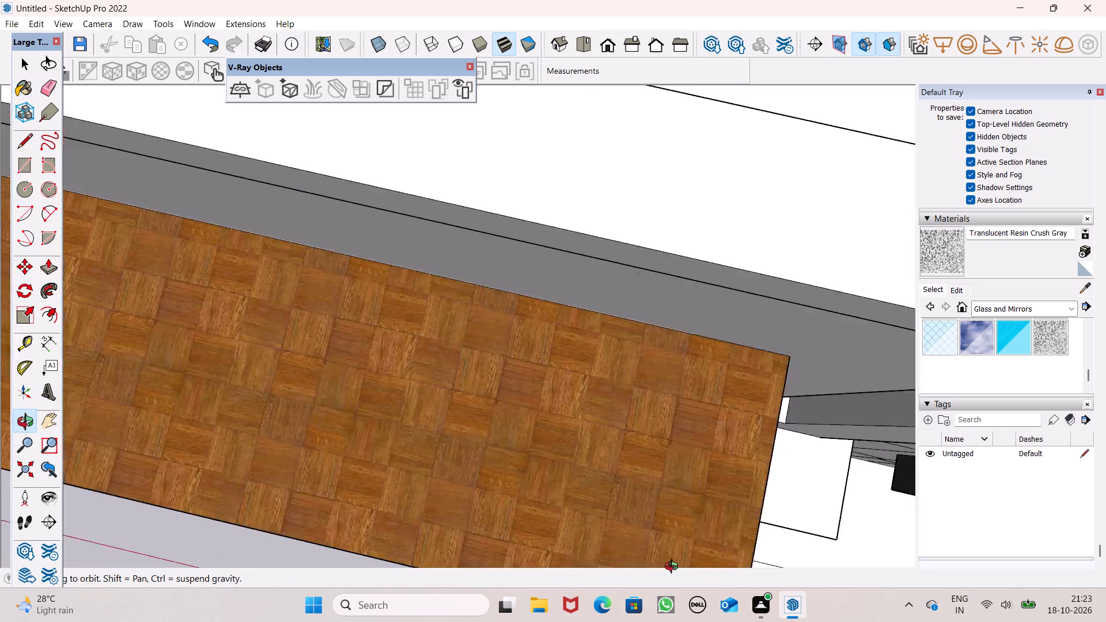
middle_click_drag(674, 568, 604, 373)
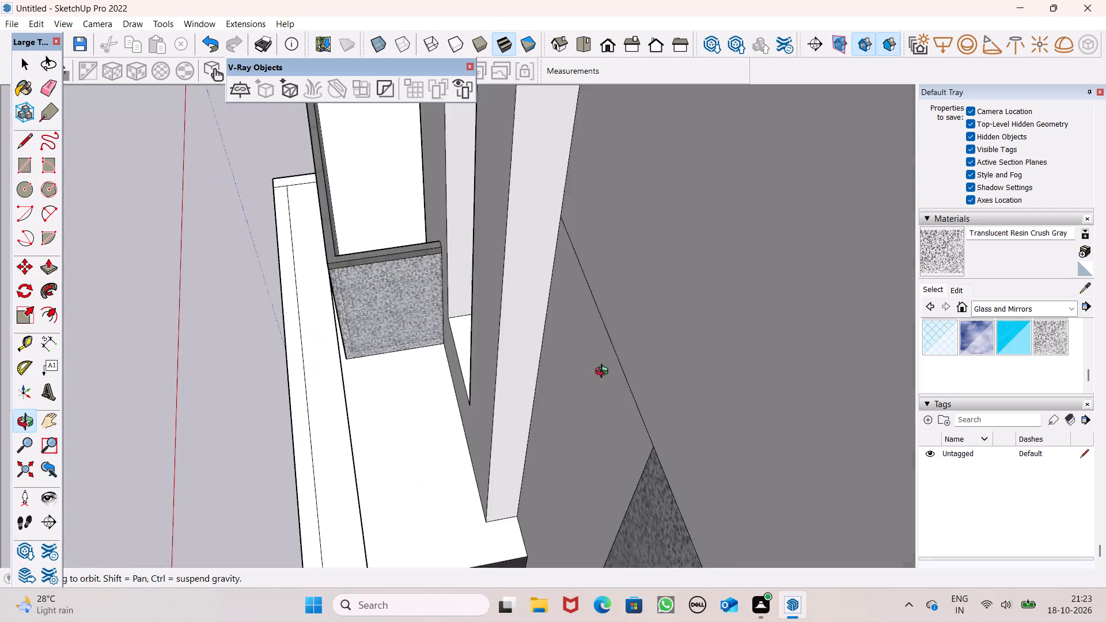
middle_click_drag(604, 373, 604, 372)
scroll(479, 309, "up", 7)
scroll(550, 297, "up", 1)
middle_click_drag(550, 303, 391, 327)
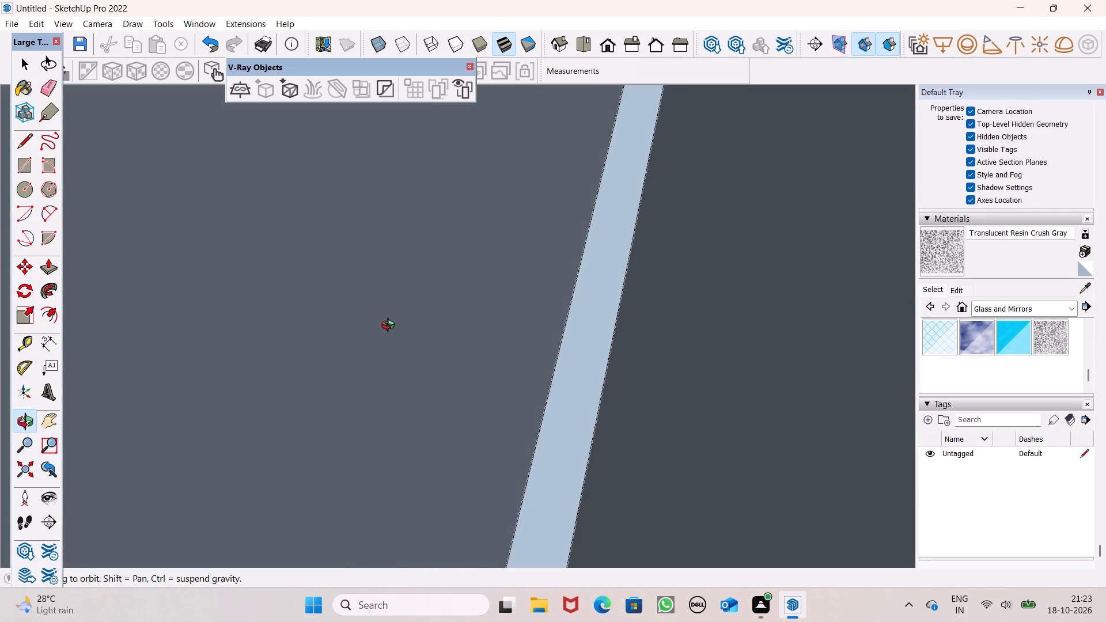
middle_click_drag(391, 327, 387, 323)
left_click(393, 312)
middle_click_drag(491, 321, 676, 344)
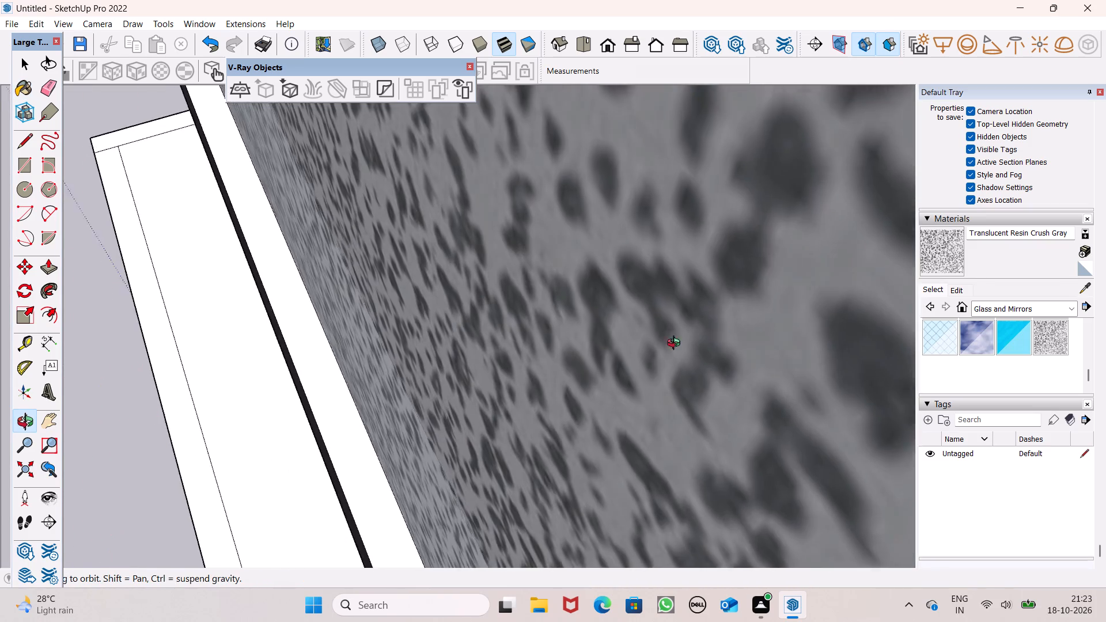
middle_click_drag(676, 344, 499, 349)
left_click(708, 342)
Check the resin finish and metal cap along the railing's long panel from its inner and outer sides.
scroll(629, 314, "down", 5)
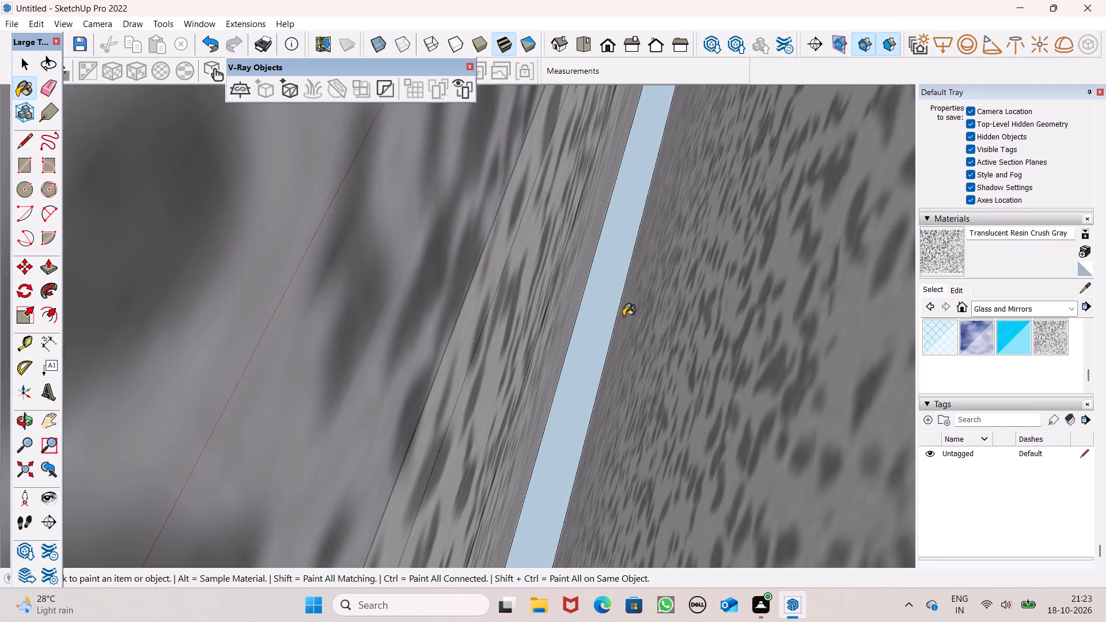
scroll(623, 312, "down", 20)
scroll(498, 279, "down", 9)
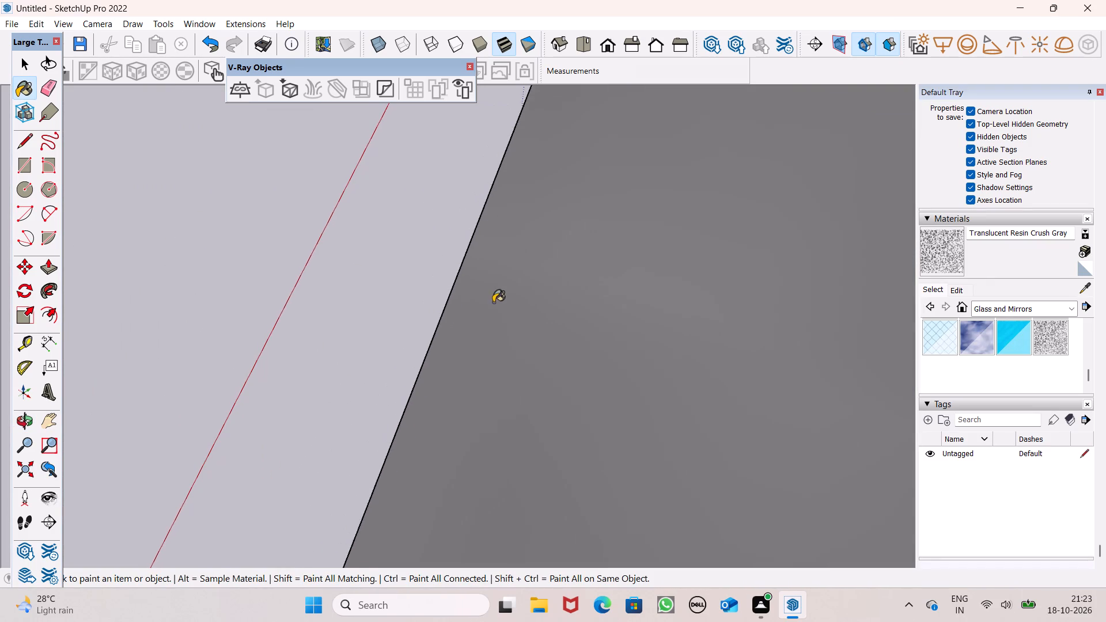
scroll(493, 302, "down", 4)
middle_click_drag(475, 296, 714, 227)
scroll(706, 241, "up", 1)
scroll(614, 248, "down", 6)
scroll(514, 264, "down", 6)
scroll(468, 299, "up", 1)
middle_click_drag(468, 299, 529, 262)
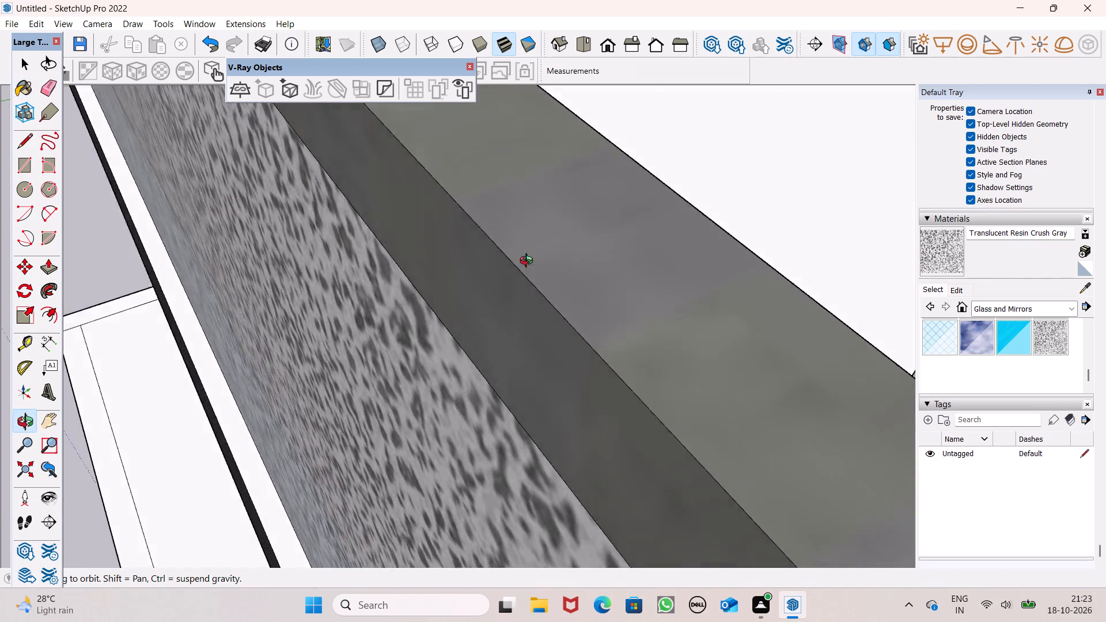
middle_click_drag(529, 262, 225, 297)
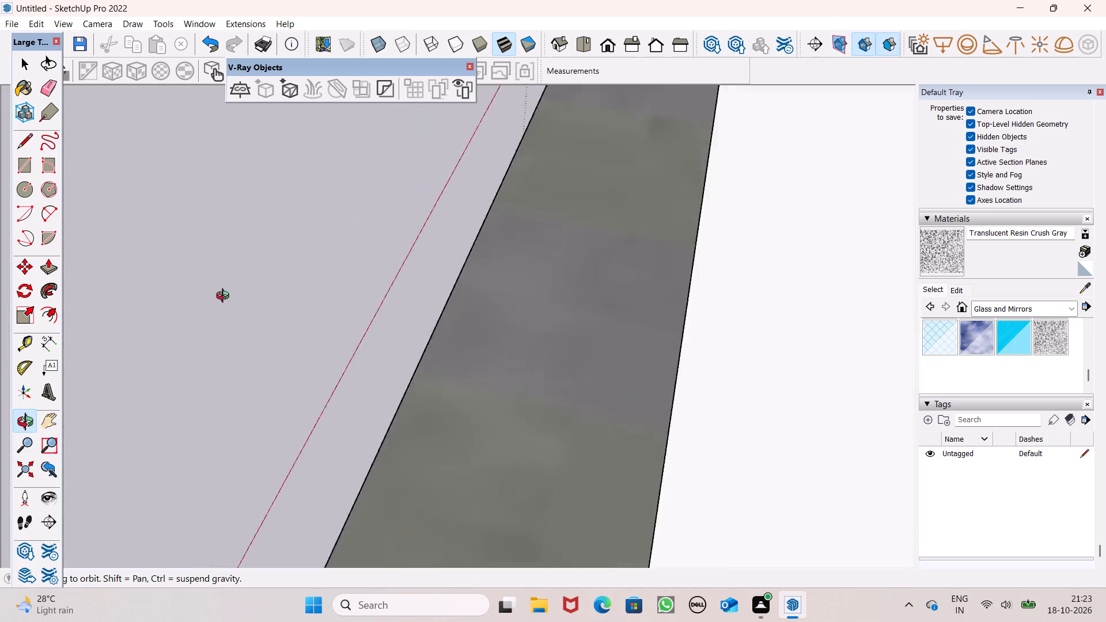
middle_click_drag(225, 297, 157, 251)
left_click(716, 426)
middle_click_drag(321, 370, 779, 303)
scroll(760, 316, "up", 1)
scroll(567, 275, "down", 20)
scroll(567, 275, "down", 1)
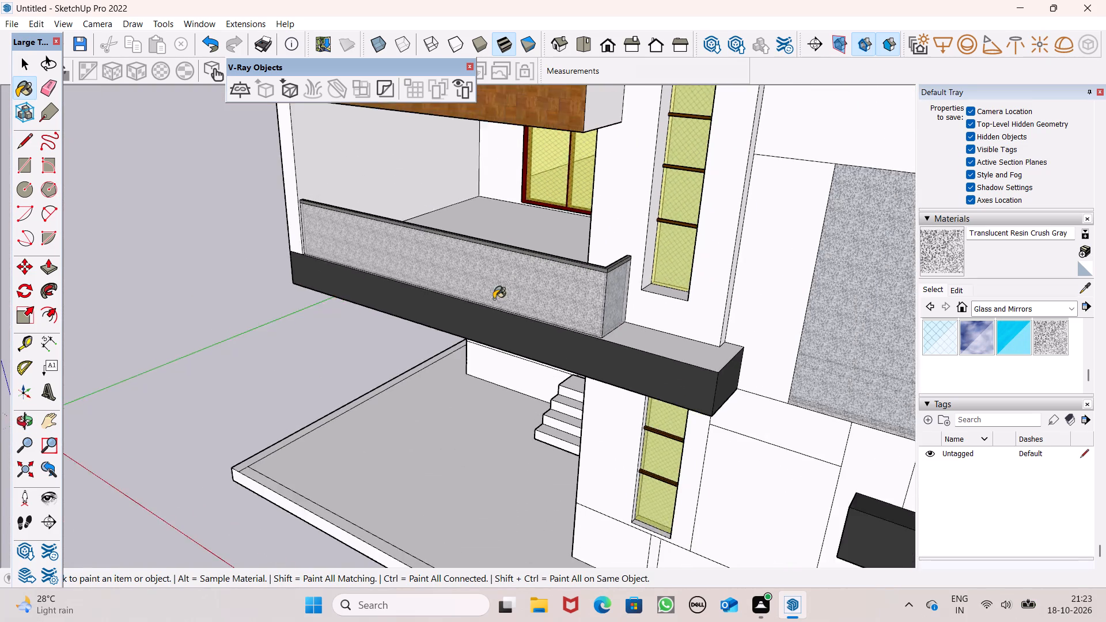
middle_click_drag(493, 299, 641, 301)
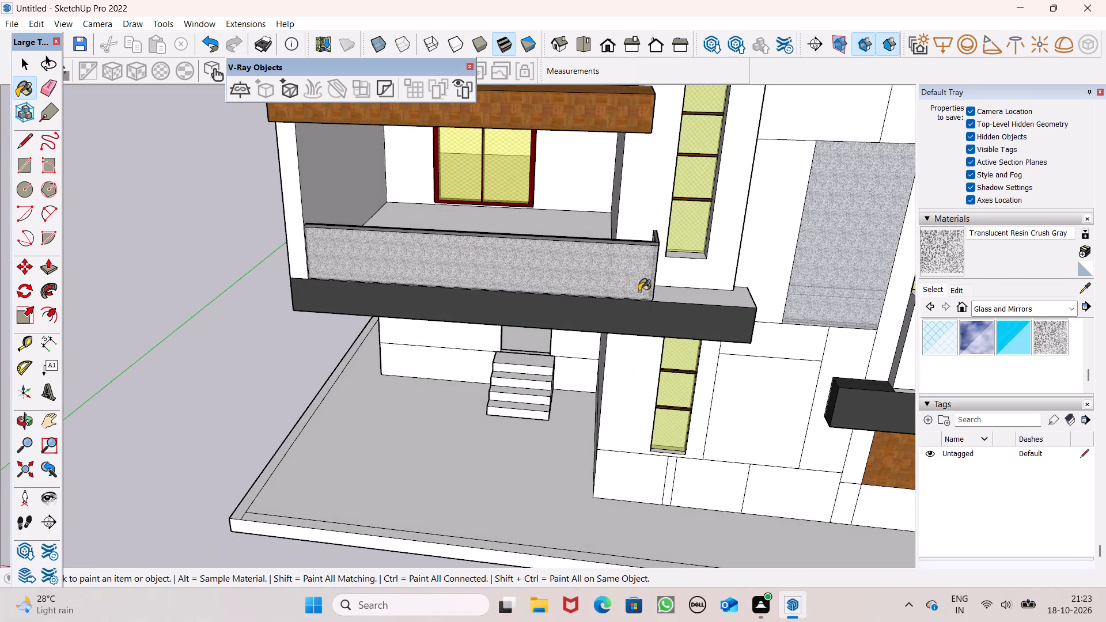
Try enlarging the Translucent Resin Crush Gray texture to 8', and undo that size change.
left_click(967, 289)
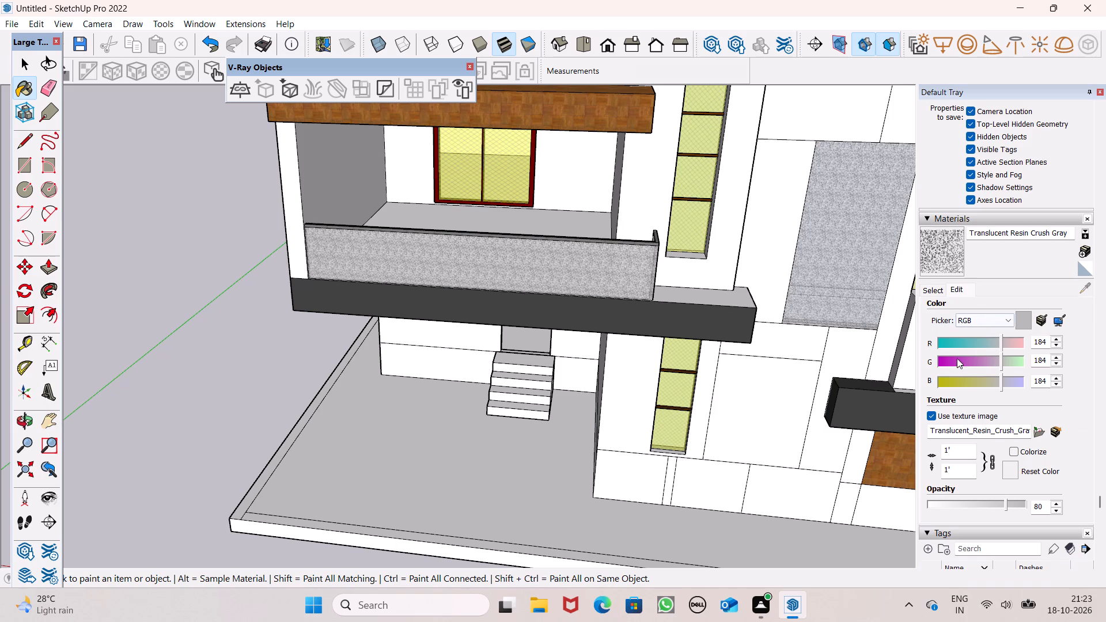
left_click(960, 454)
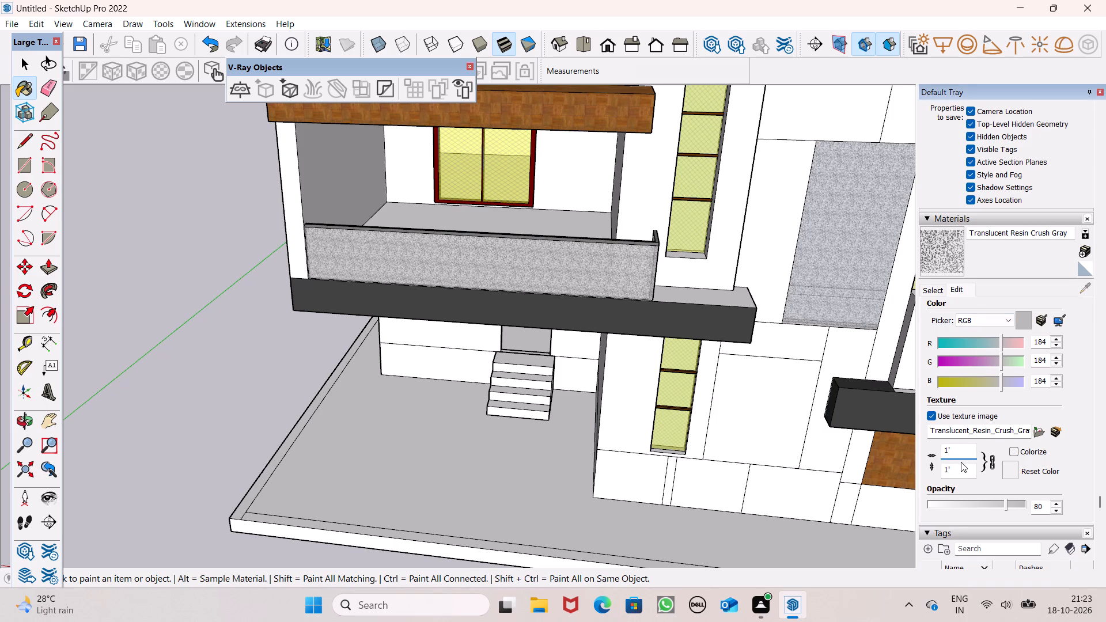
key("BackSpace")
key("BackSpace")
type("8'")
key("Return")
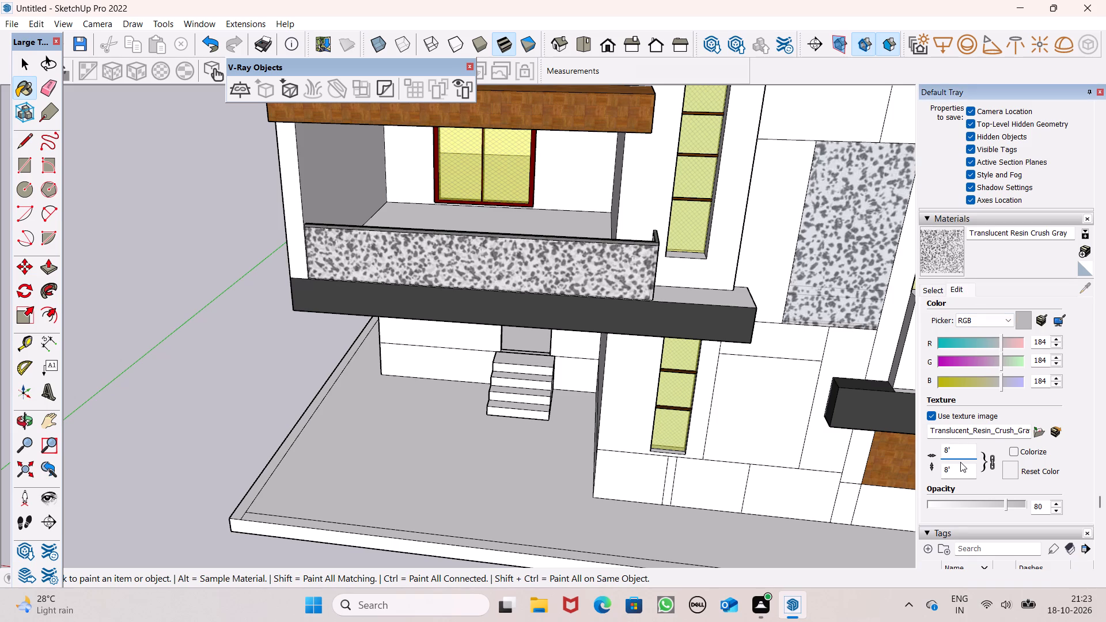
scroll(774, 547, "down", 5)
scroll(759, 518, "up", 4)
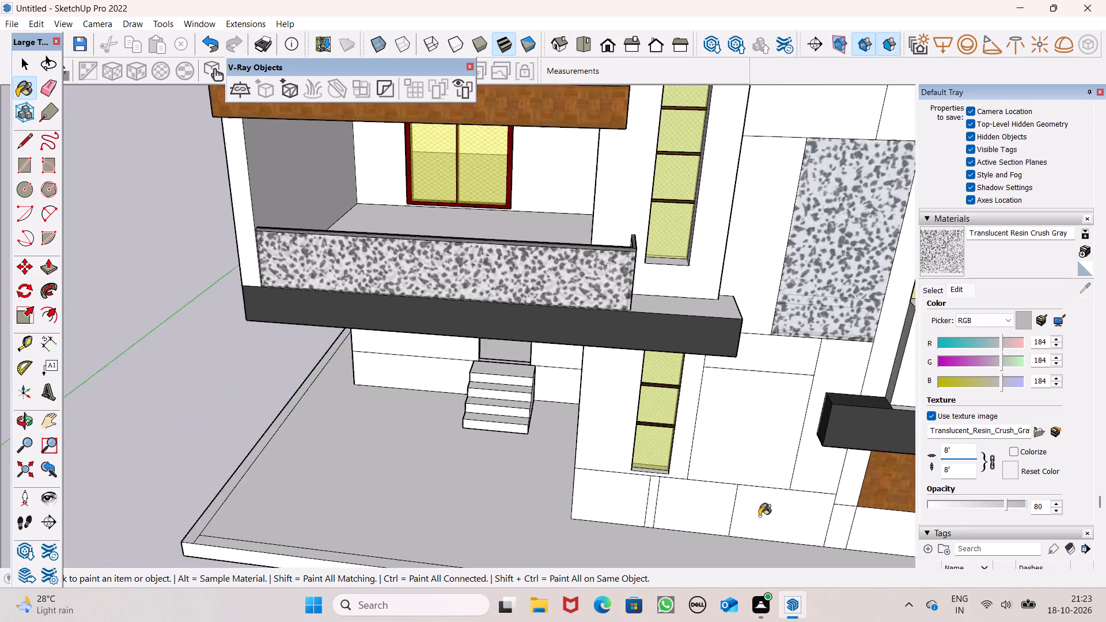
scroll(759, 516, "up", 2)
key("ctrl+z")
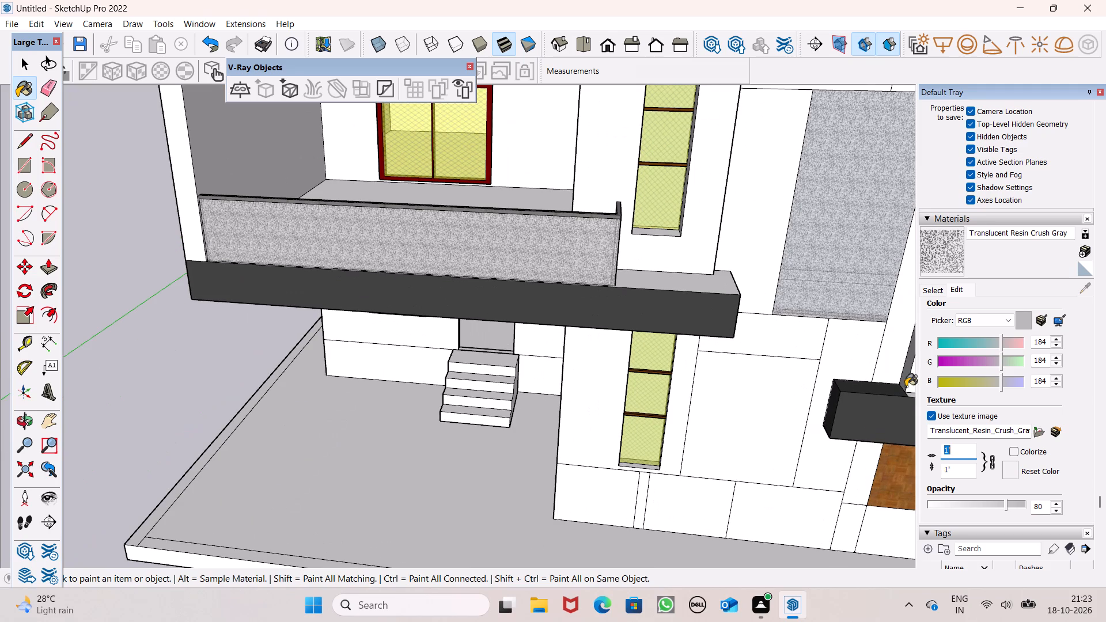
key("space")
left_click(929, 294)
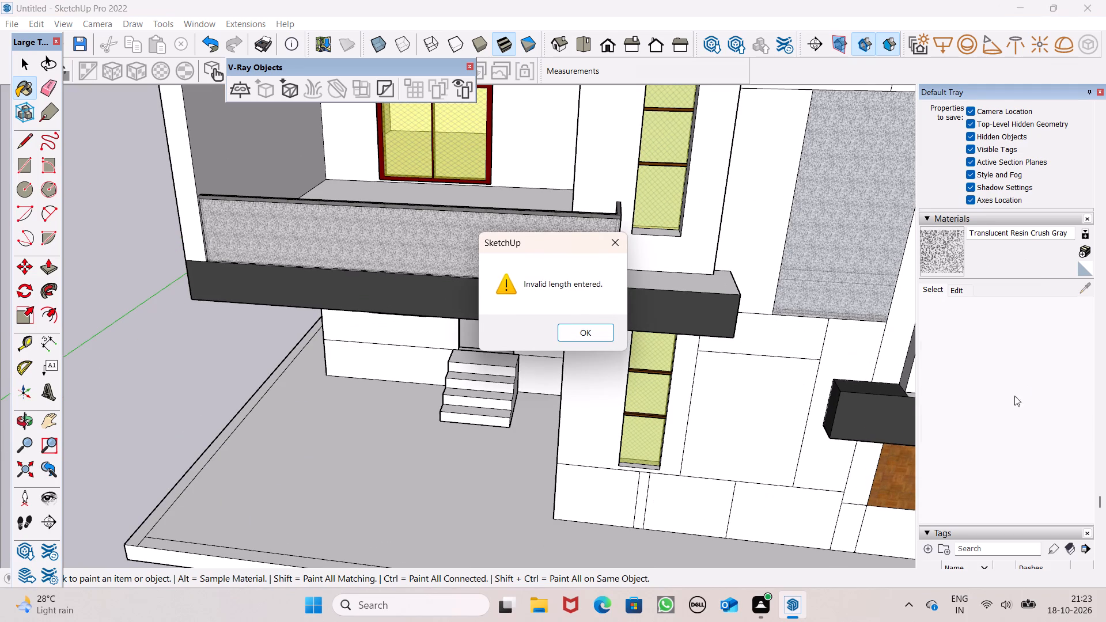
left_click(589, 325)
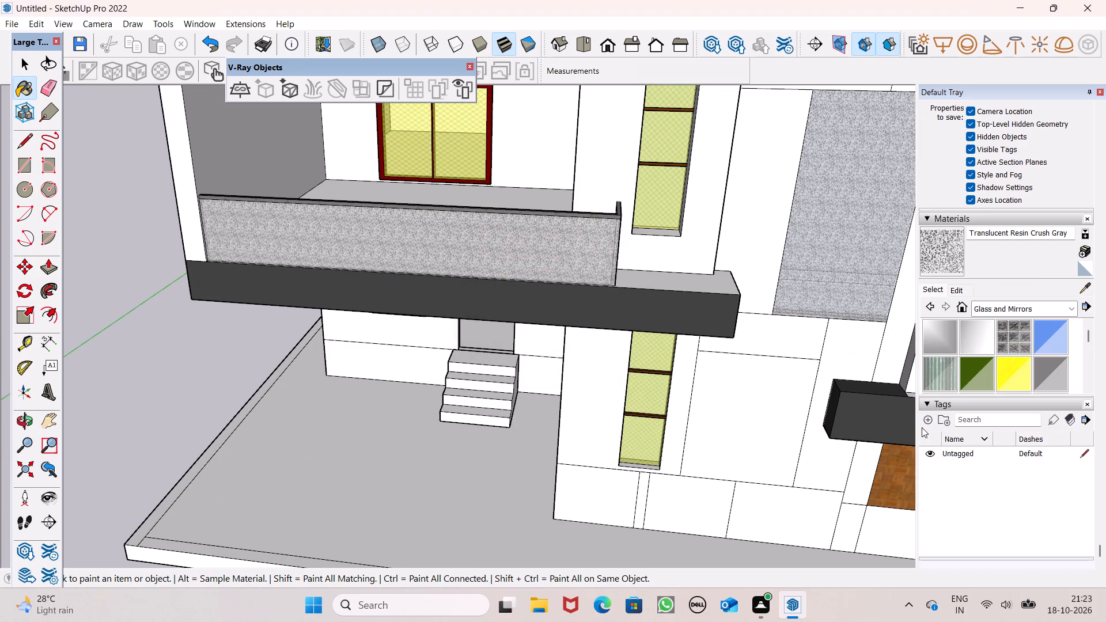
Paint the outer face of the railing's long panel with Translucent Glass Gray from Glass and Mirrors.
left_click(1047, 373)
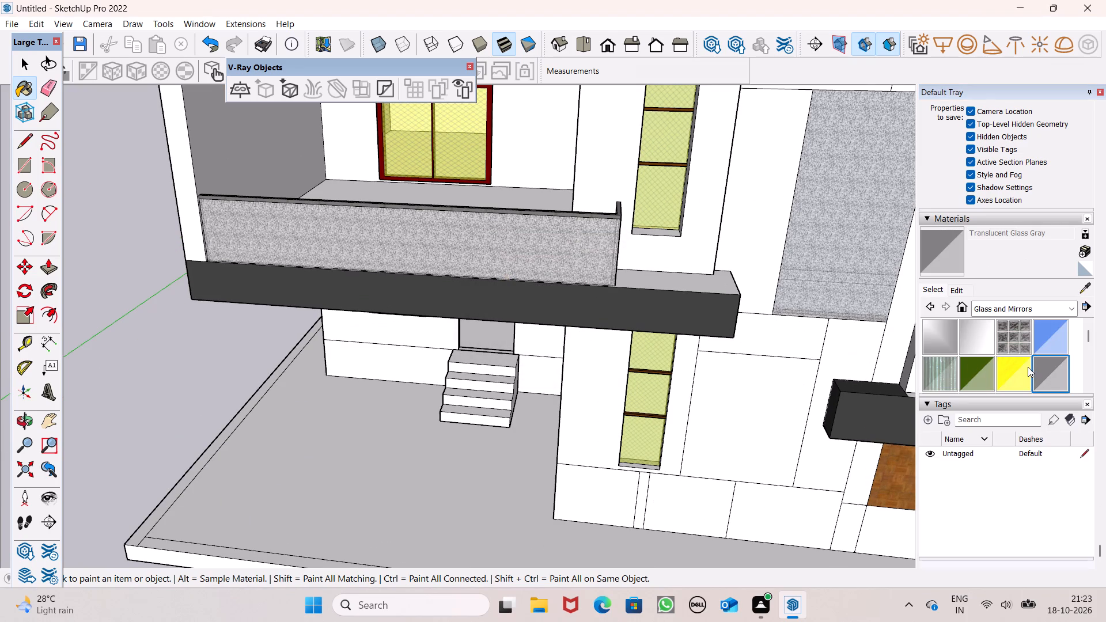
left_click(444, 238)
middle_click_drag(667, 244, 582, 283)
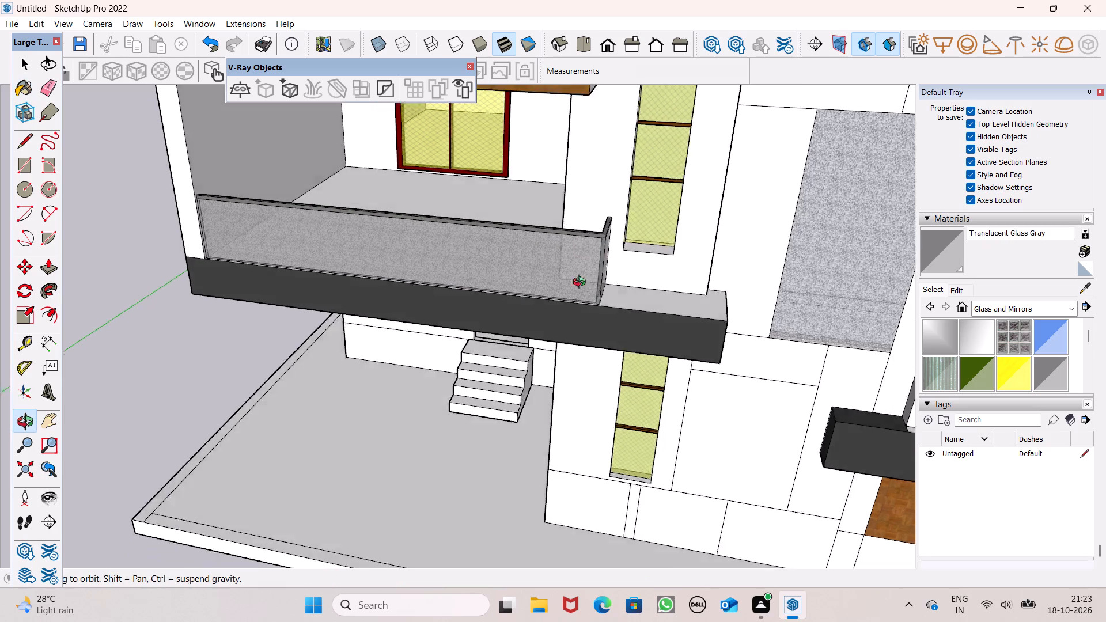
middle_click_drag(582, 283, 501, 277)
Paint the outer face of the railing's short return with Translucent Glass Gray.
scroll(514, 274, "up", 1)
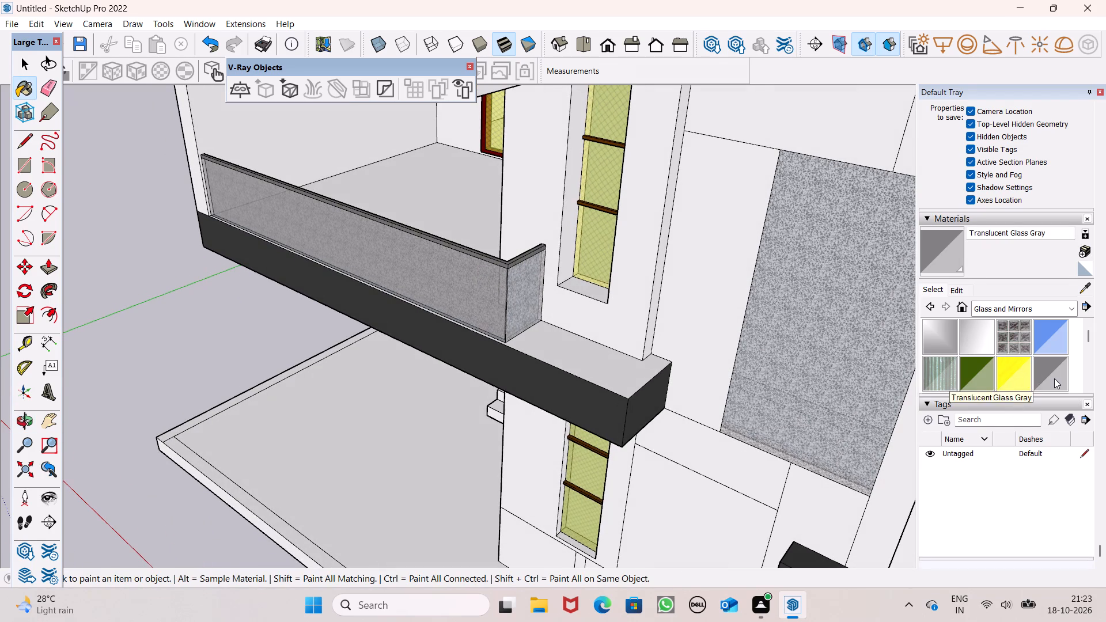
left_click(1055, 379)
scroll(471, 248, "up", 6)
left_click(474, 296)
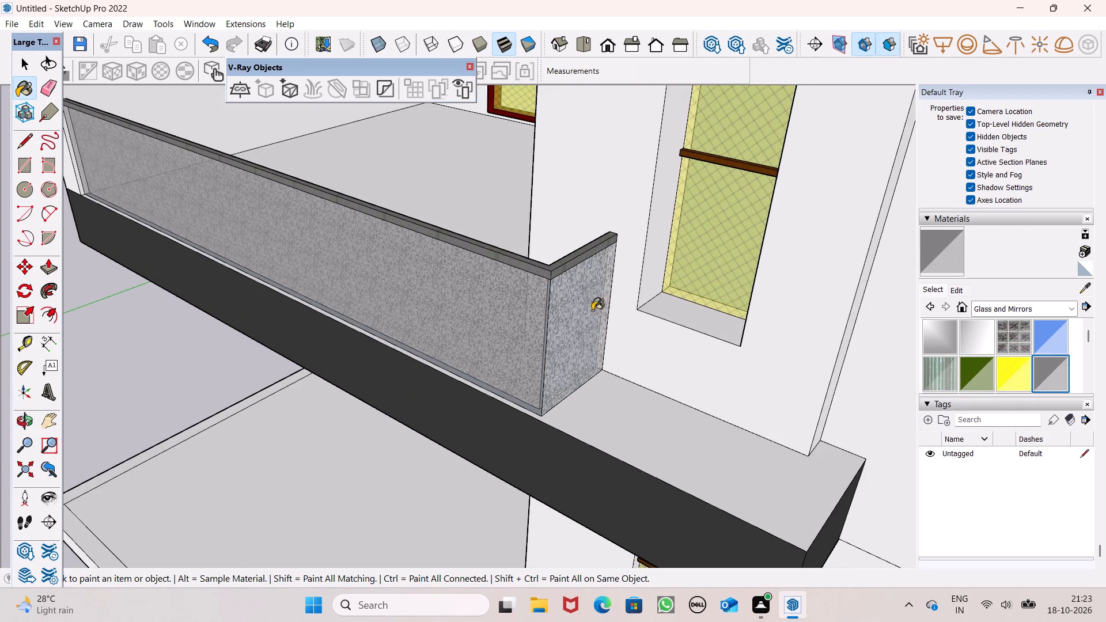
scroll(588, 307, "up", 1)
left_click(563, 295)
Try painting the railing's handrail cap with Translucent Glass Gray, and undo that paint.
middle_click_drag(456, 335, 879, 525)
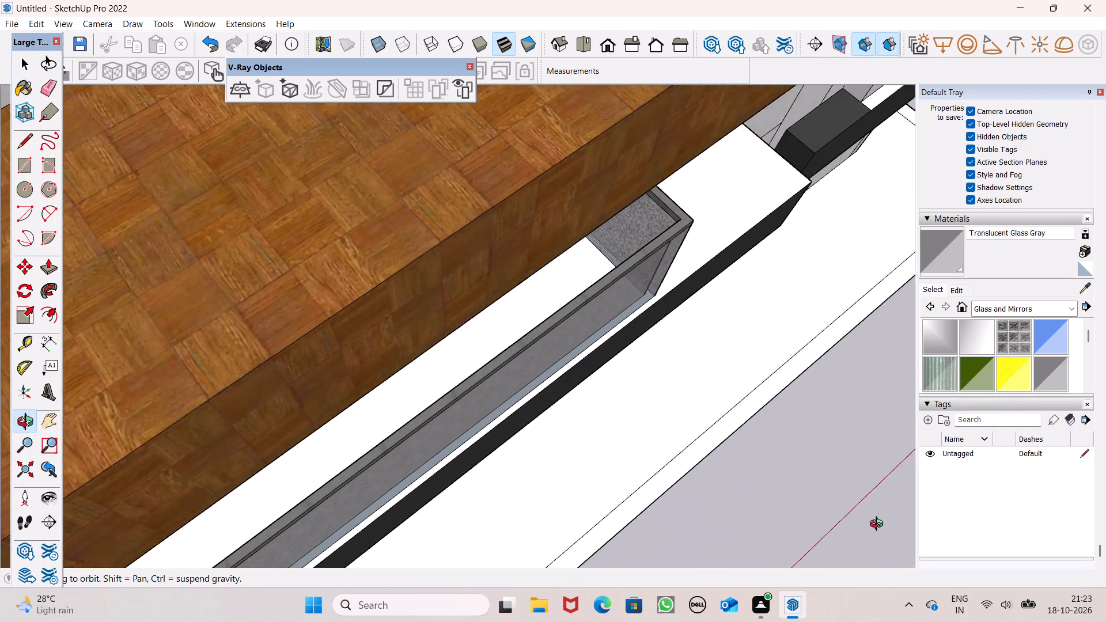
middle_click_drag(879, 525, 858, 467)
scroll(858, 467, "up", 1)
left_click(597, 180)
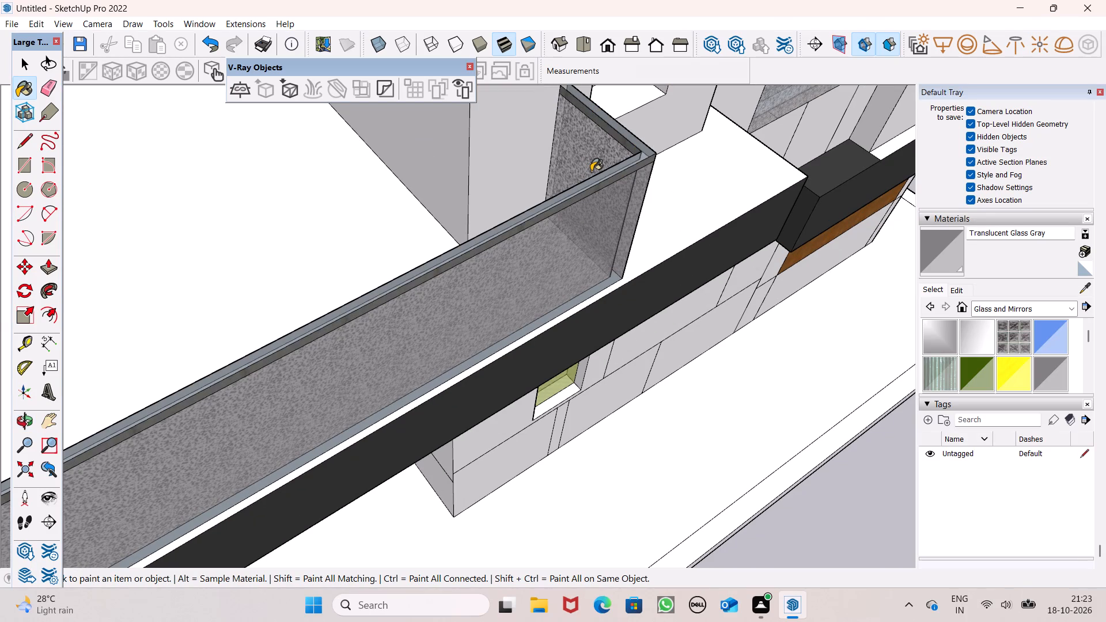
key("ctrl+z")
Paint the inner face of the railing's short return with Translucent Glass Gray.
left_click(594, 161)
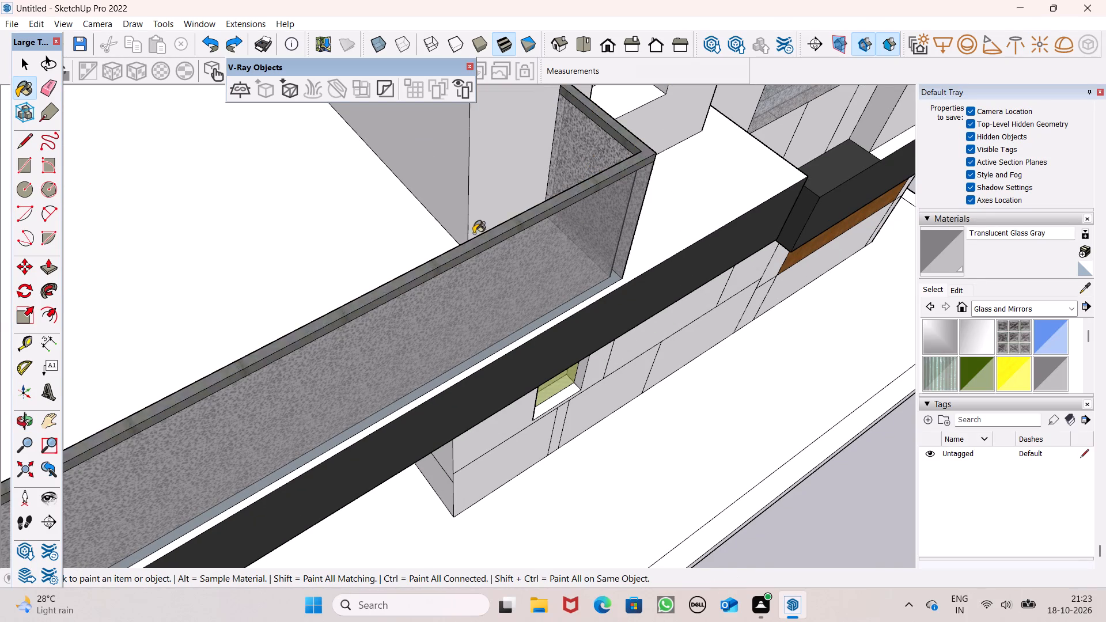
middle_click_drag(454, 249, 594, 237)
left_click(546, 125)
Paint the inner face of the railing's long panel with Translucent Glass Gray.
scroll(469, 241, "up", 1)
middle_click_drag(469, 246, 473, 264)
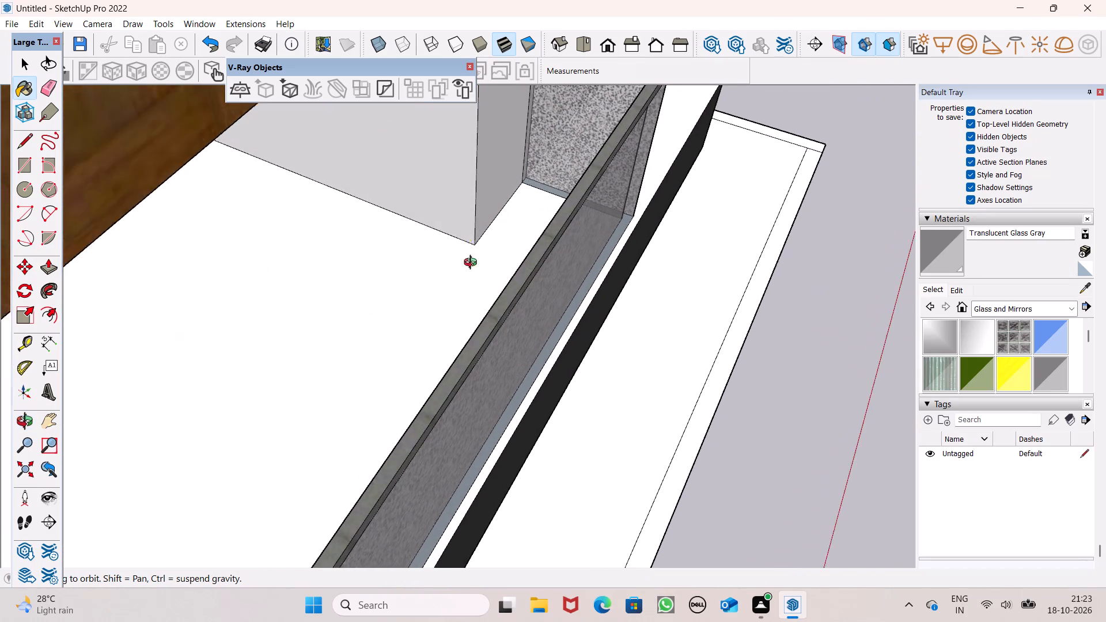
middle_click_drag(473, 264, 518, 234)
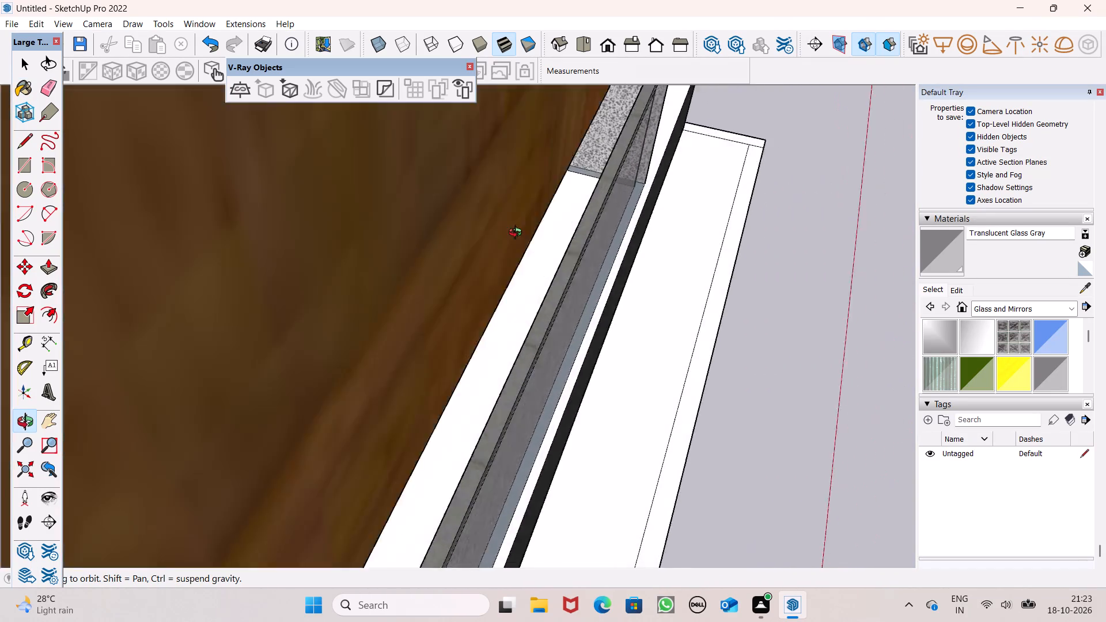
middle_click_drag(518, 234, 570, 174)
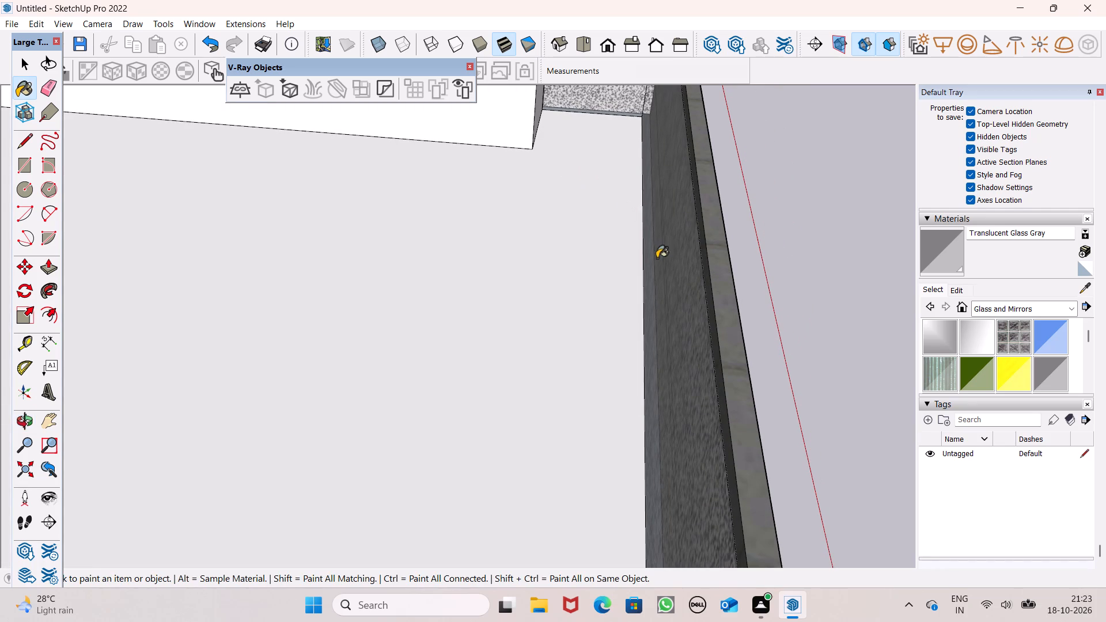
left_click(683, 275)
Apply Translucent Glass Gray again to the outer face of the railing's long panel.
middle_click_drag(684, 313, 429, 274)
scroll(429, 276, "up", 1)
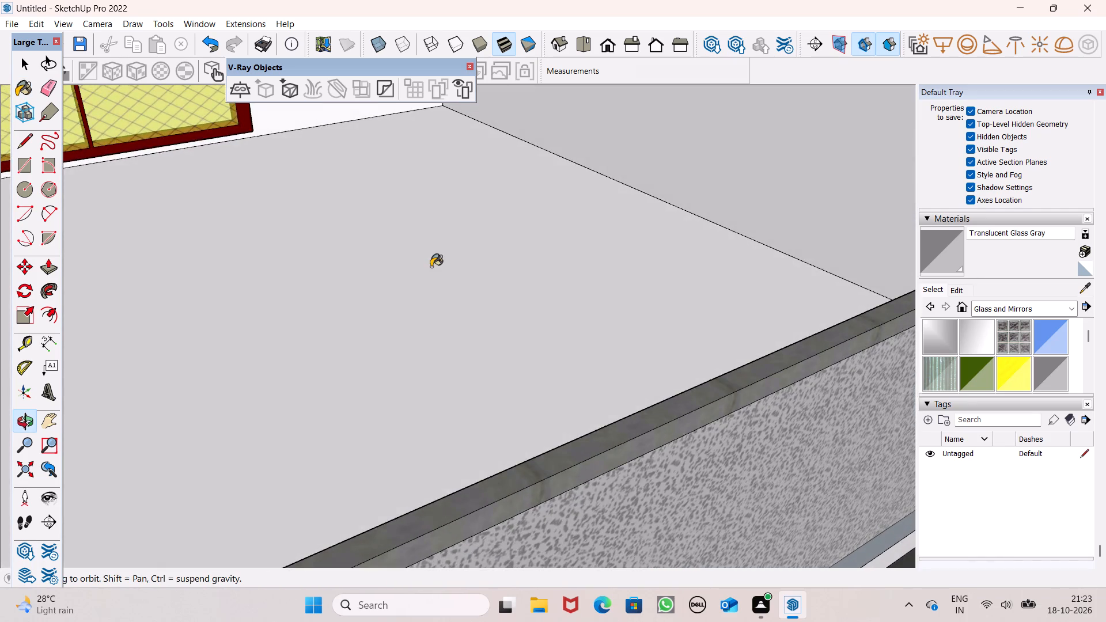
scroll(431, 266, "down", 7)
middle_click_drag(577, 408, 462, 350)
scroll(463, 350, "up", 1)
left_click(505, 276)
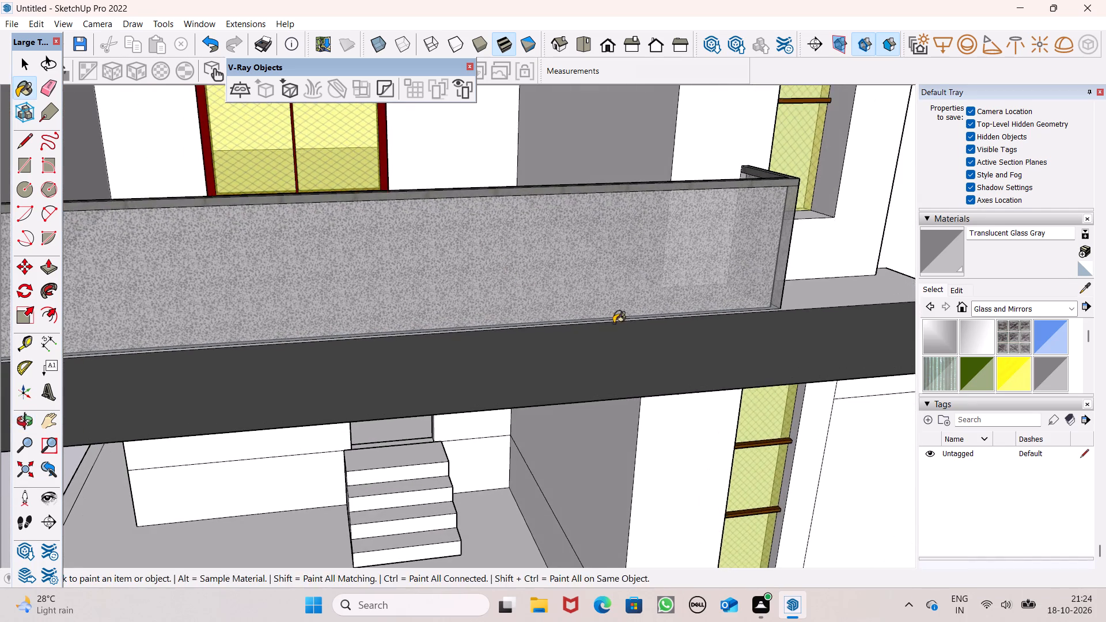
Paint the speckled glass faces at the outer corner of the railing's long panel with Translucent Glass Gray.
middle_click_drag(646, 337, 412, 333)
scroll(411, 333, "up", 1)
scroll(538, 293, "up", 7)
middle_click_drag(544, 321, 484, 358)
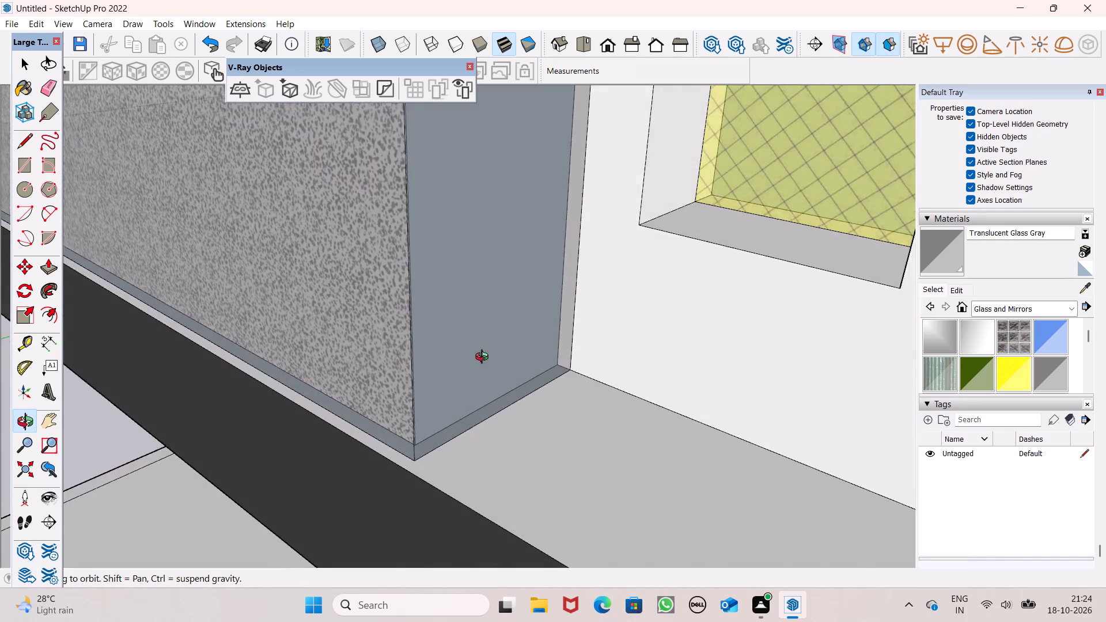
middle_click_drag(484, 358, 484, 354)
scroll(484, 357, "up", 7)
scroll(460, 371, "down", 13)
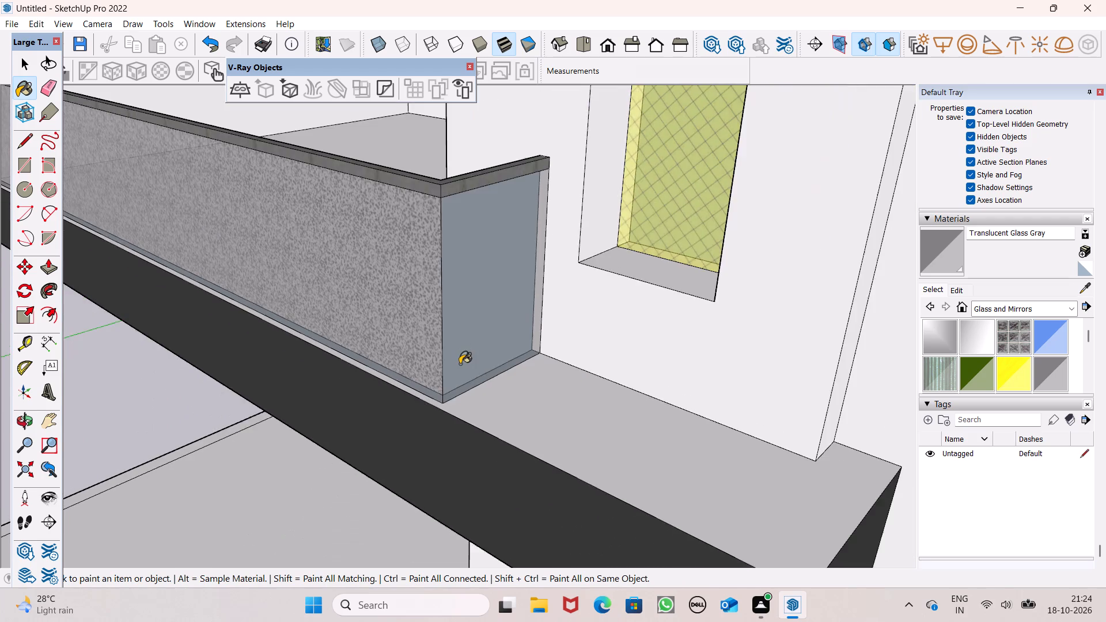
middle_click_drag(460, 374, 380, 507)
scroll(402, 374, "up", 7)
scroll(412, 306, "up", 9)
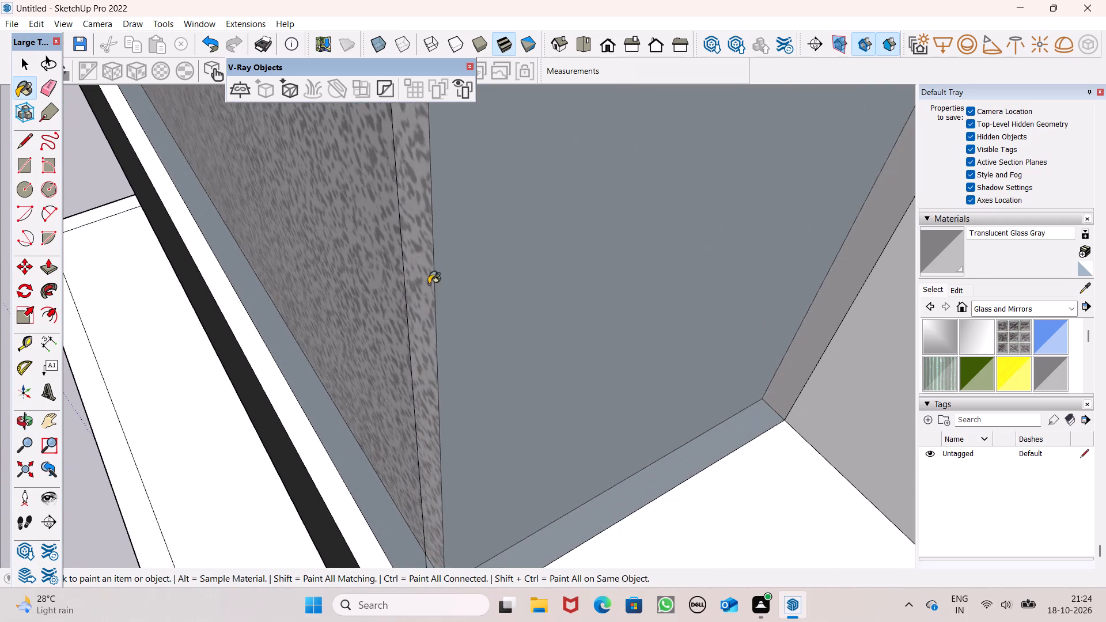
scroll(406, 312, "up", 9)
middle_click_drag(426, 329, 237, 252)
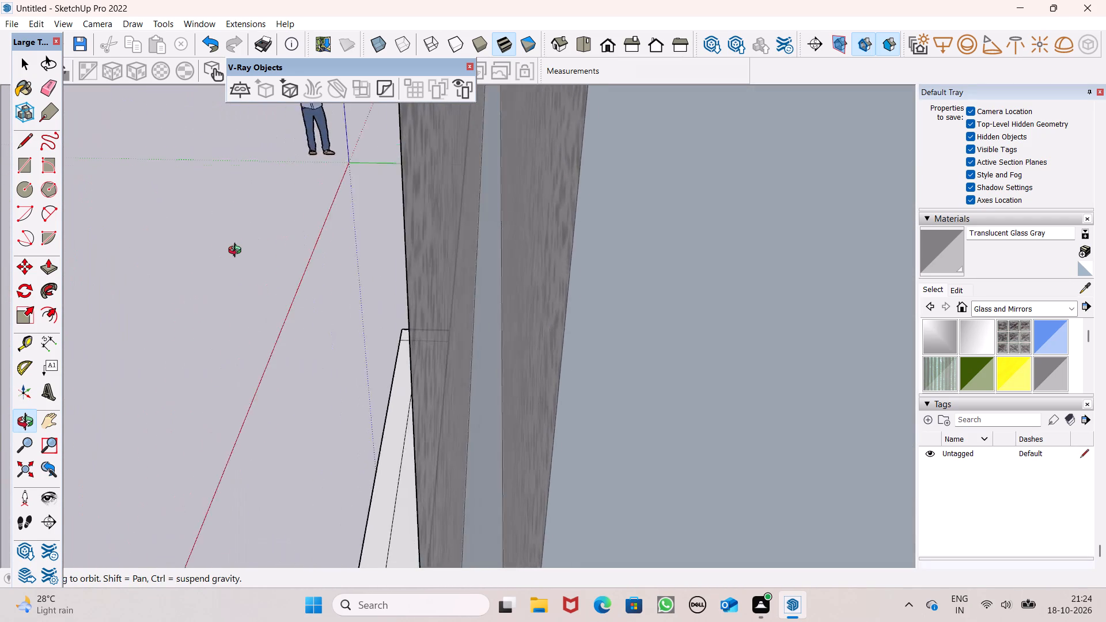
middle_click_drag(237, 252, 218, 253)
scroll(567, 289, "up", 6)
scroll(438, 304, "up", 8)
left_click(400, 308)
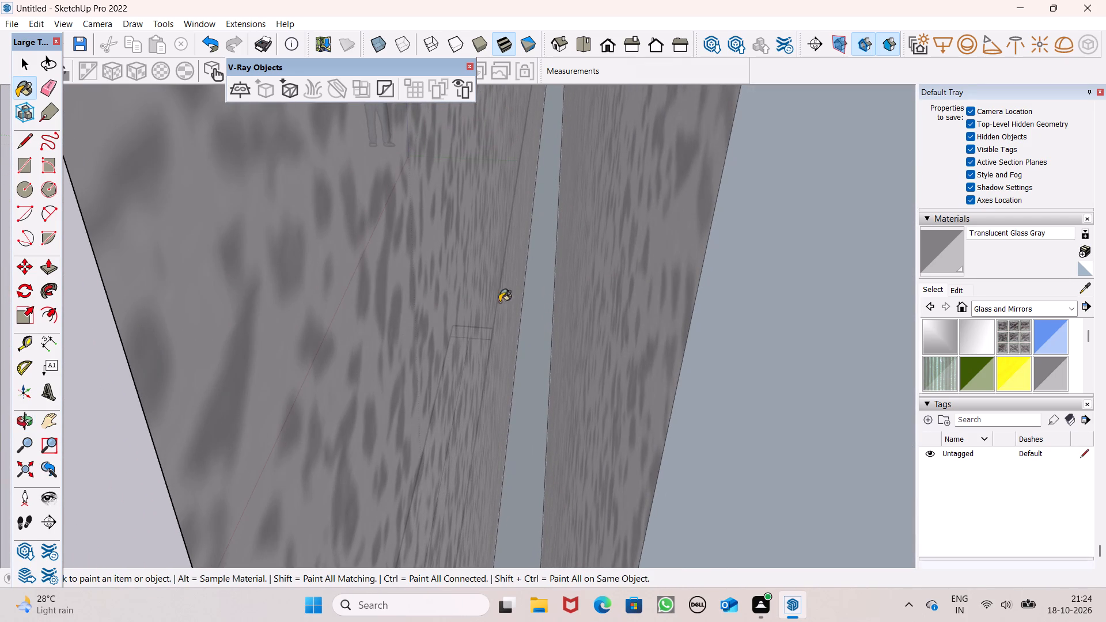
left_click(602, 302)
Paint the remaining speckled faces of the railing's long panel near the corner with Translucent Glass Gray.
scroll(624, 343, "down", 7)
scroll(588, 403, "down", 17)
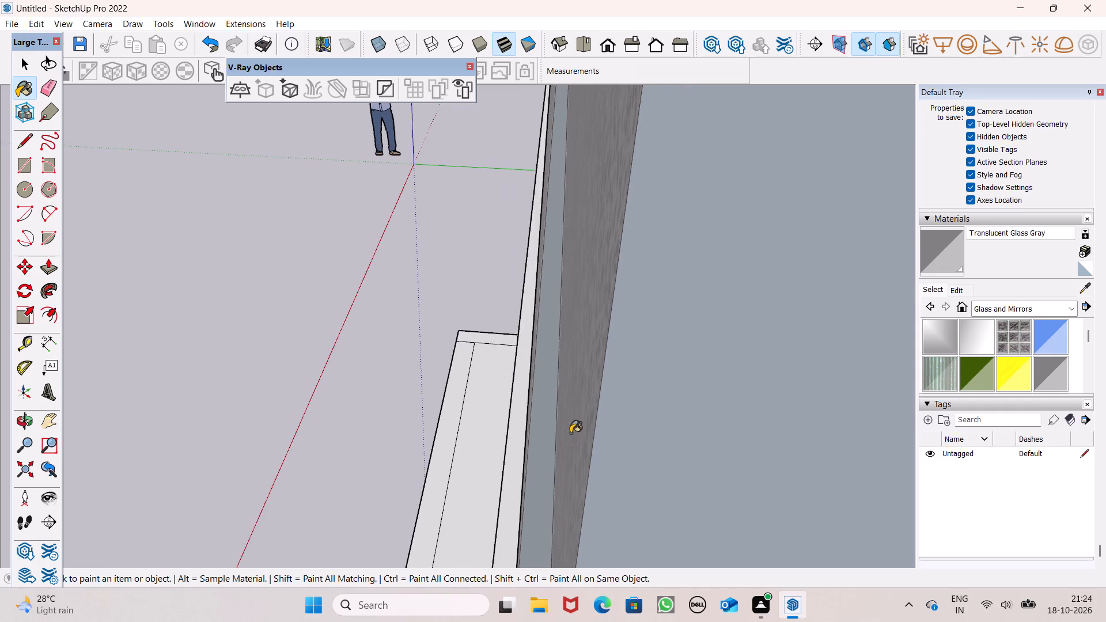
scroll(571, 396, "down", 8)
middle_click_drag(571, 432, 357, 444)
scroll(559, 354, "up", 8)
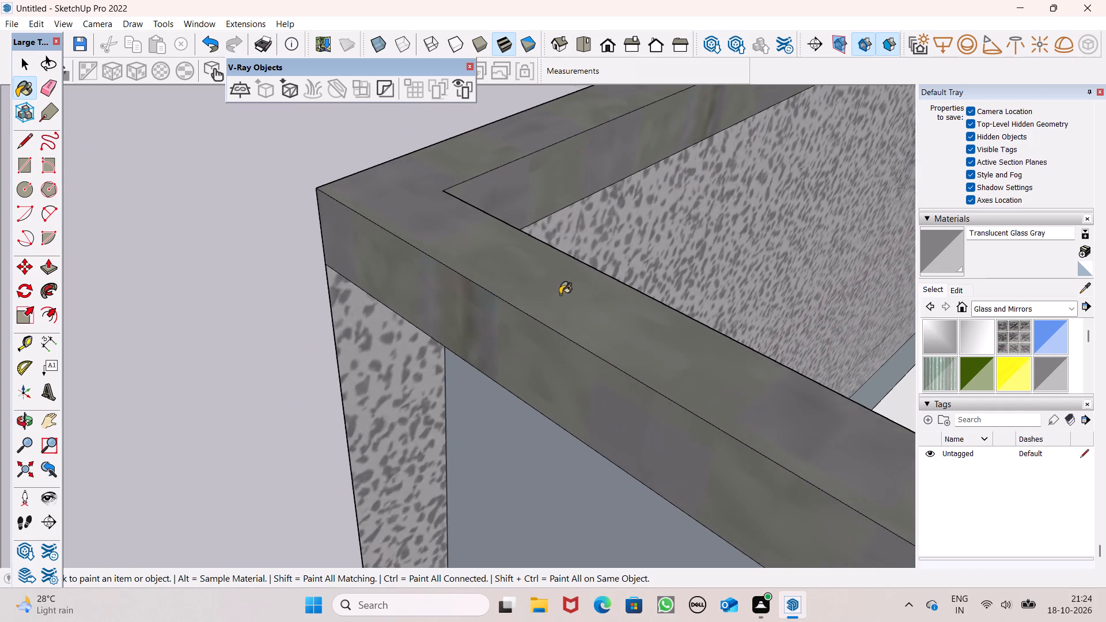
scroll(632, 271, "up", 20)
scroll(632, 271, "up", 11)
middle_click(521, 321)
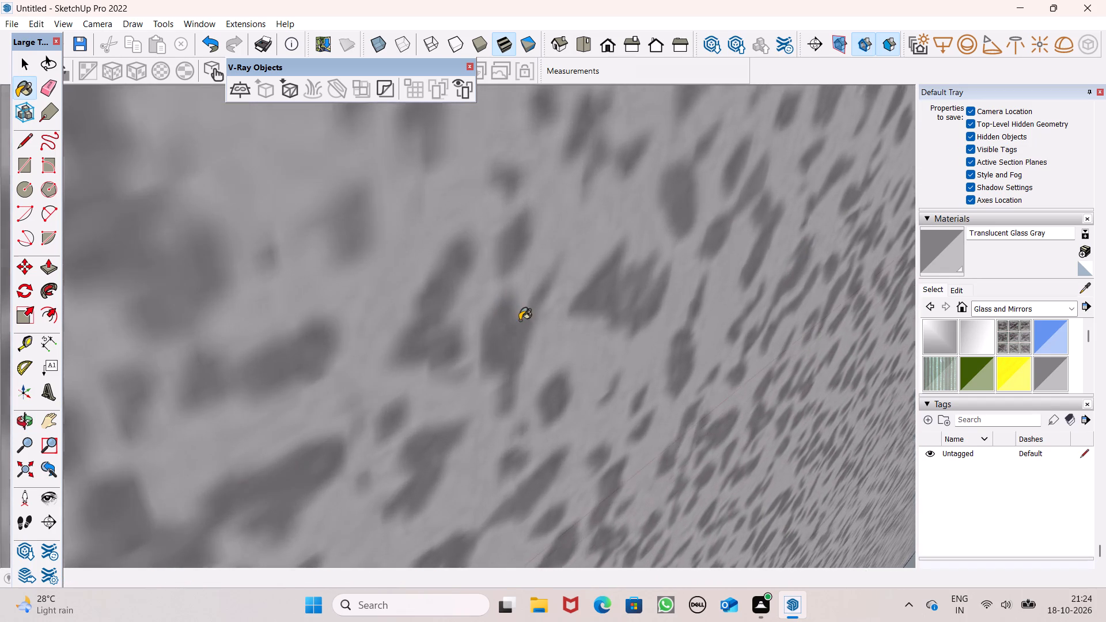
scroll(520, 320, "up", 20)
scroll(520, 320, "up", 2)
middle_click_drag(541, 342, 785, 365)
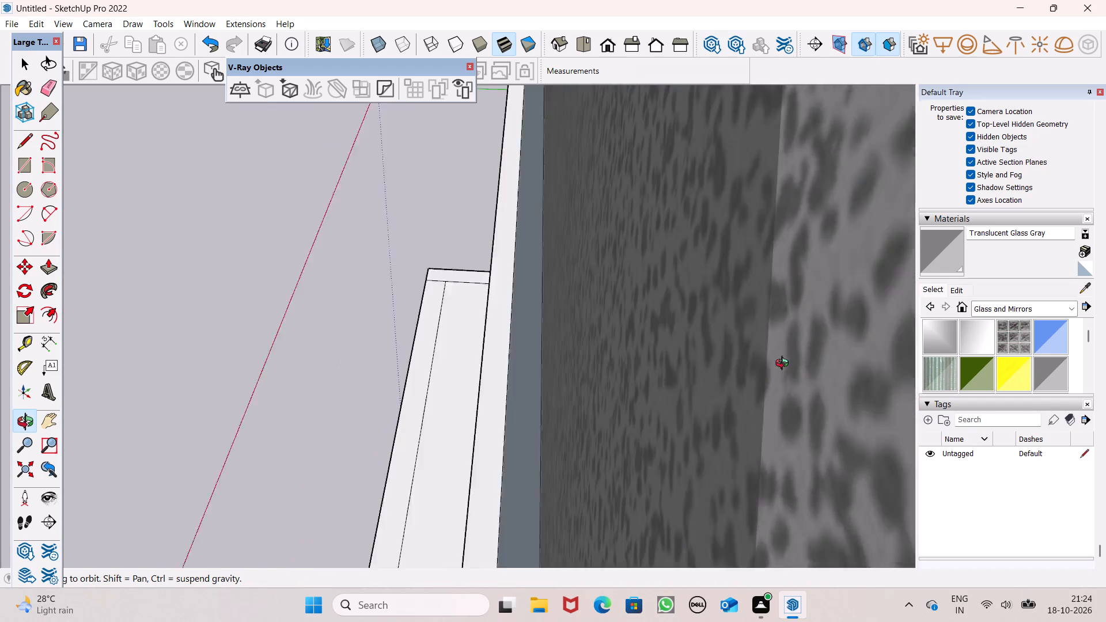
middle_click_drag(785, 365, 733, 370)
left_click(688, 342)
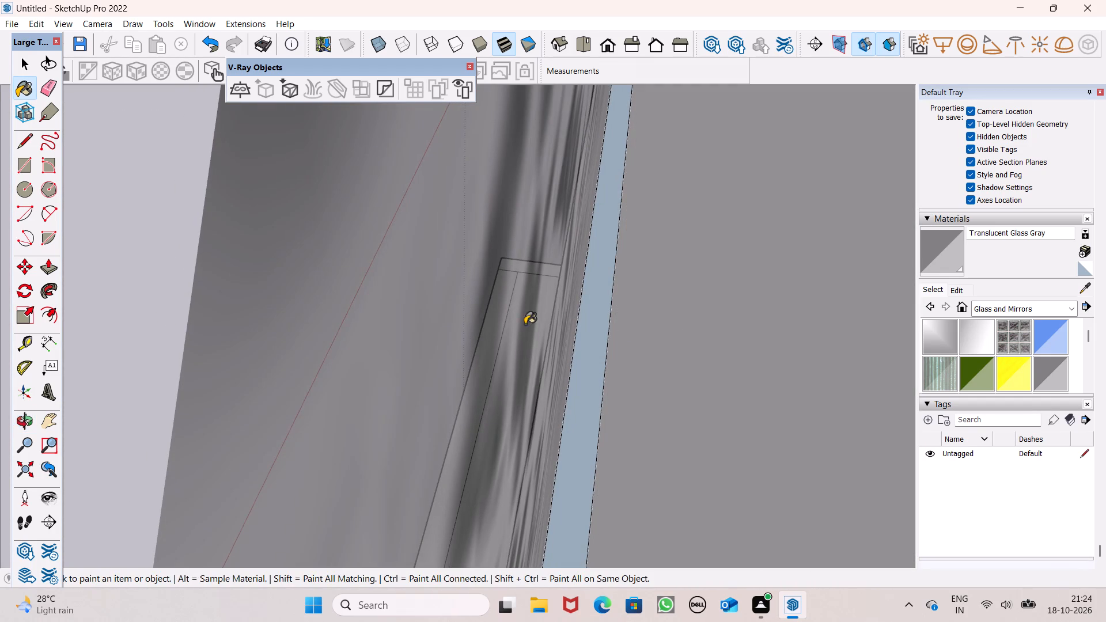
left_click(520, 323)
middle_click_drag(507, 340, 793, 354)
scroll(745, 325, "down", 7)
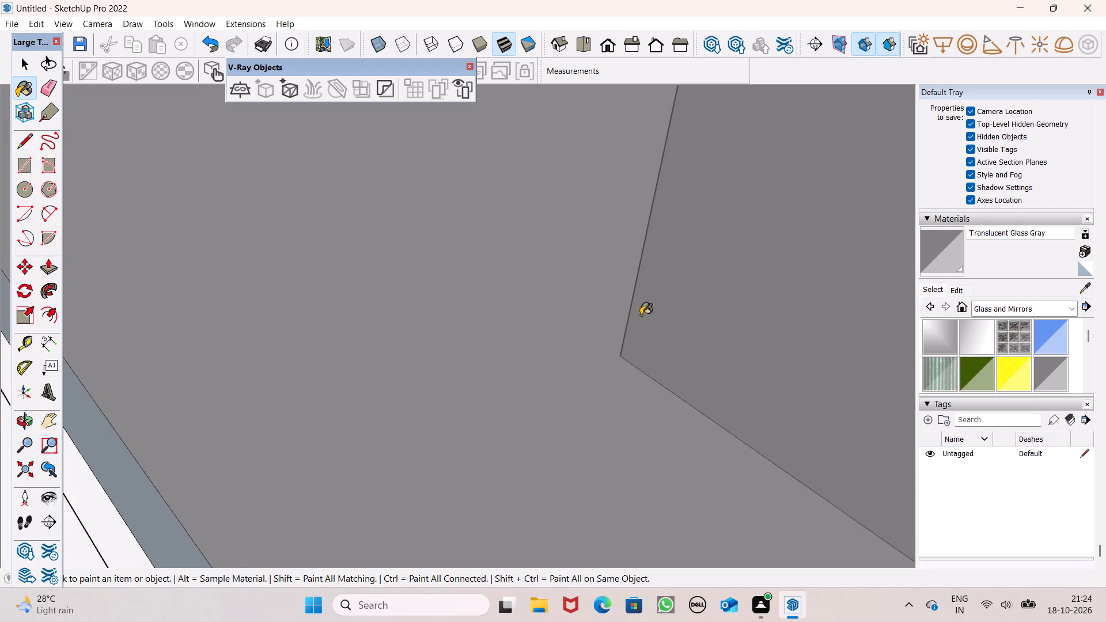
scroll(638, 332, "down", 8)
key("space")
scroll(604, 359, "down", 20)
scroll(604, 359, "down", 10)
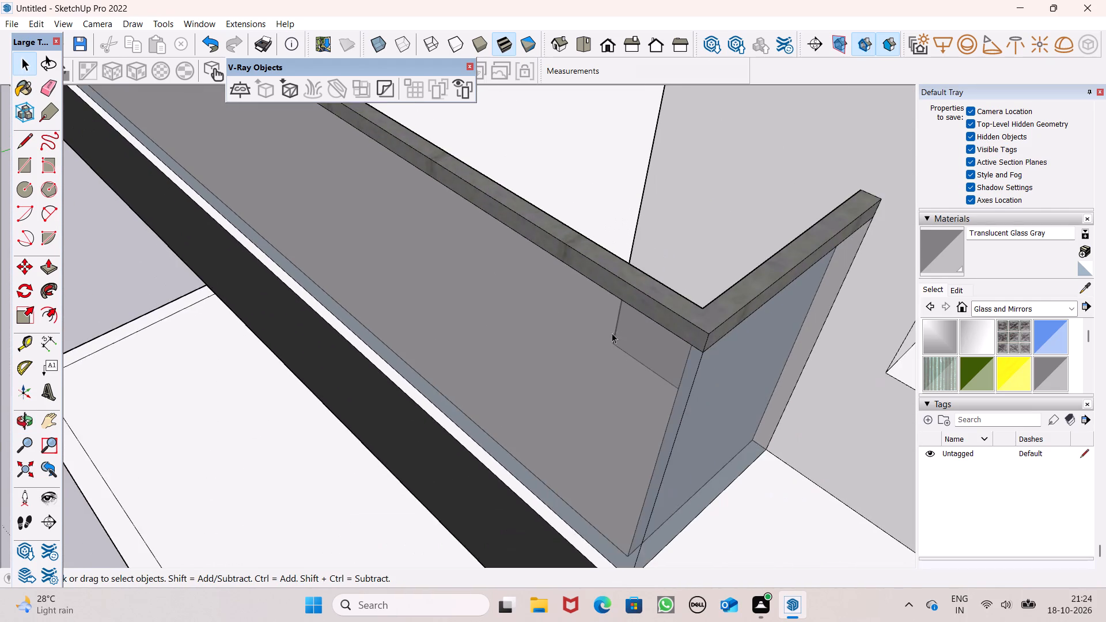
scroll(612, 327, "down", 7)
Paint the speckled inner face of the railing's short return with Translucent Glass Gray.
middle_click_drag(603, 361, 762, 297)
scroll(749, 296, "down", 18)
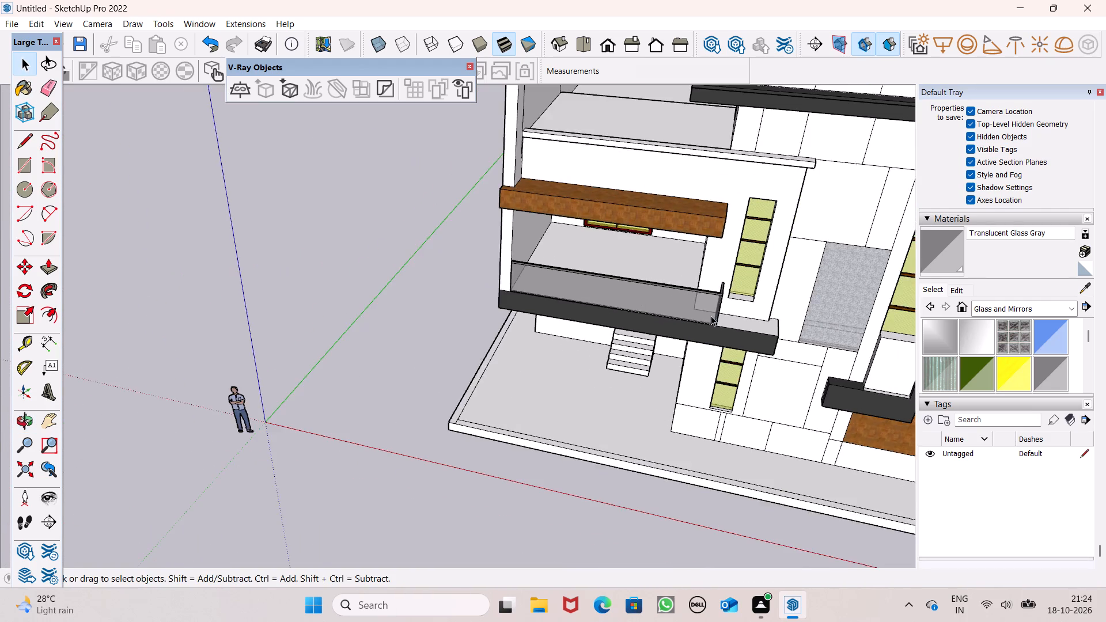
middle_click_drag(736, 332, 432, 257)
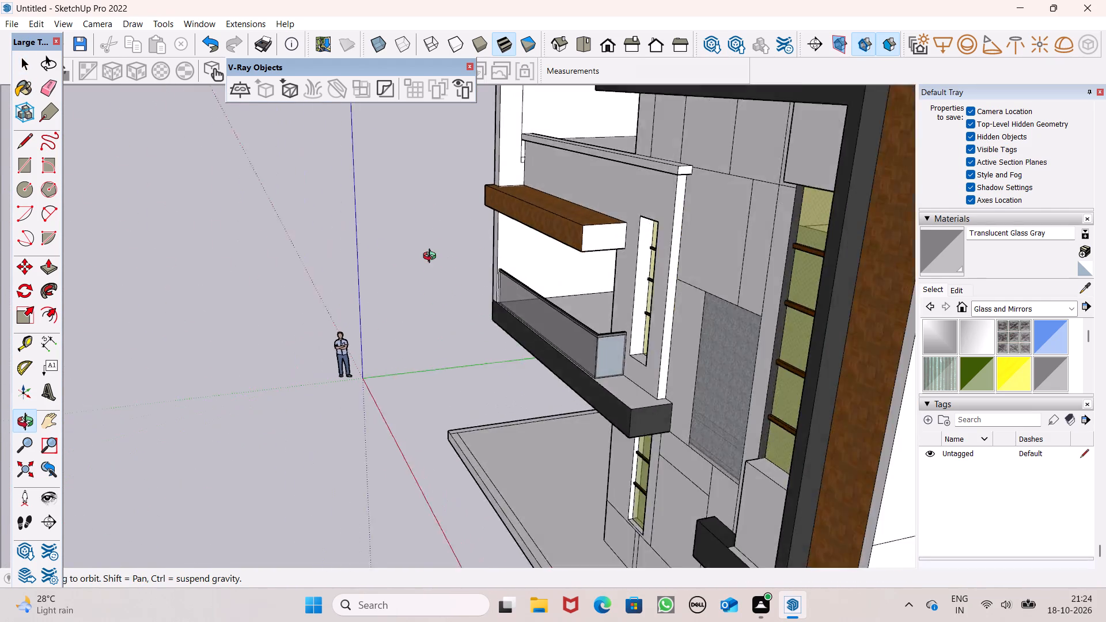
middle_click_drag(432, 257, 431, 257)
scroll(598, 343, "up", 16)
middle_click_drag(551, 351, 898, 356)
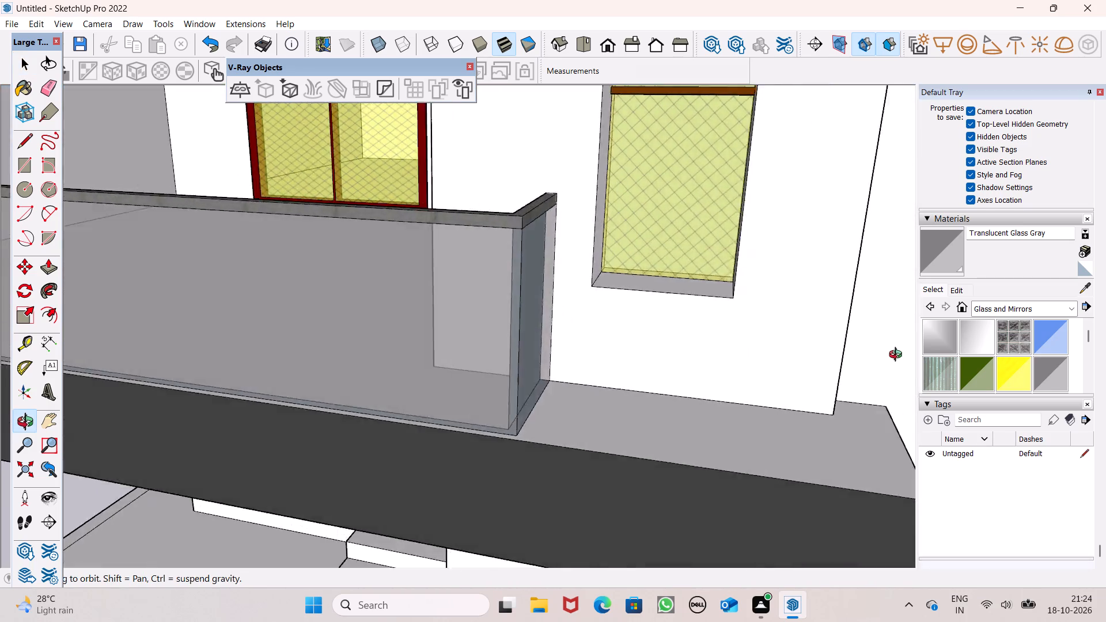
middle_click_drag(898, 356, 996, 361)
scroll(996, 362, "up", 1)
middle_click_drag(425, 384, 724, 491)
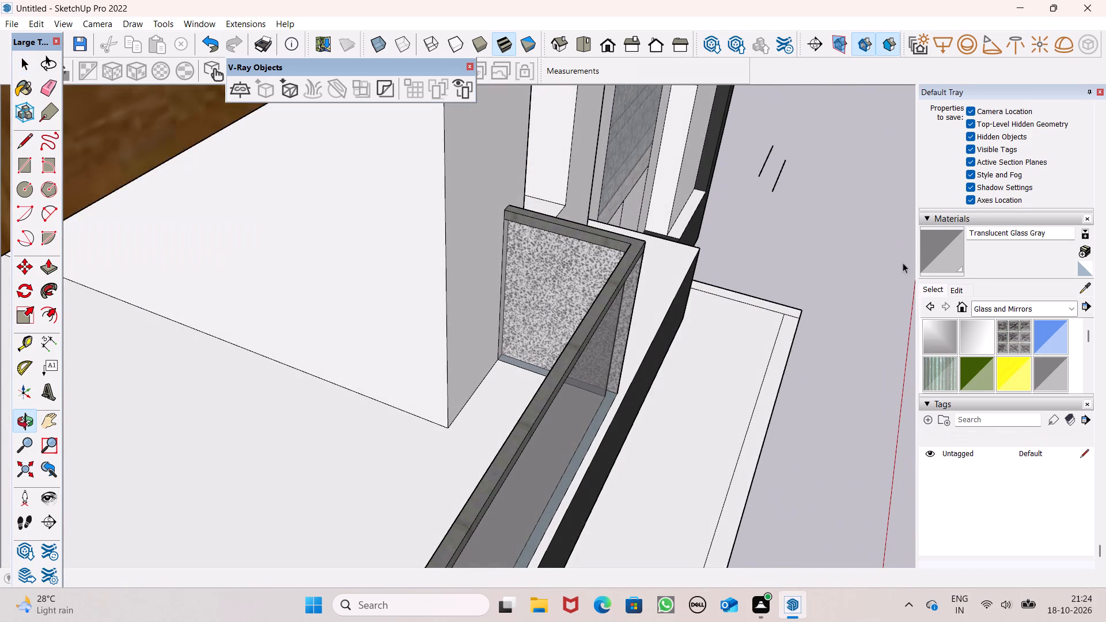
left_click(940, 260)
scroll(509, 290, "up", 8)
scroll(585, 267, "up", 3)
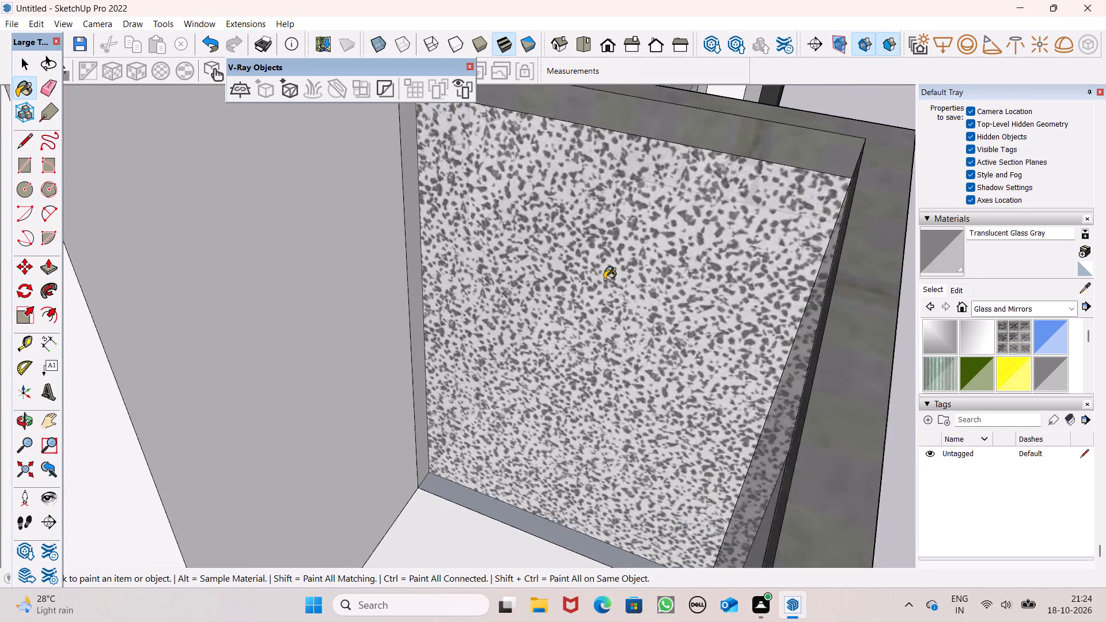
scroll(604, 279, "up", 12)
middle_click_drag(706, 331, 706, 318)
scroll(823, 371, "up", 1)
middle_click_drag(817, 377, 573, 386)
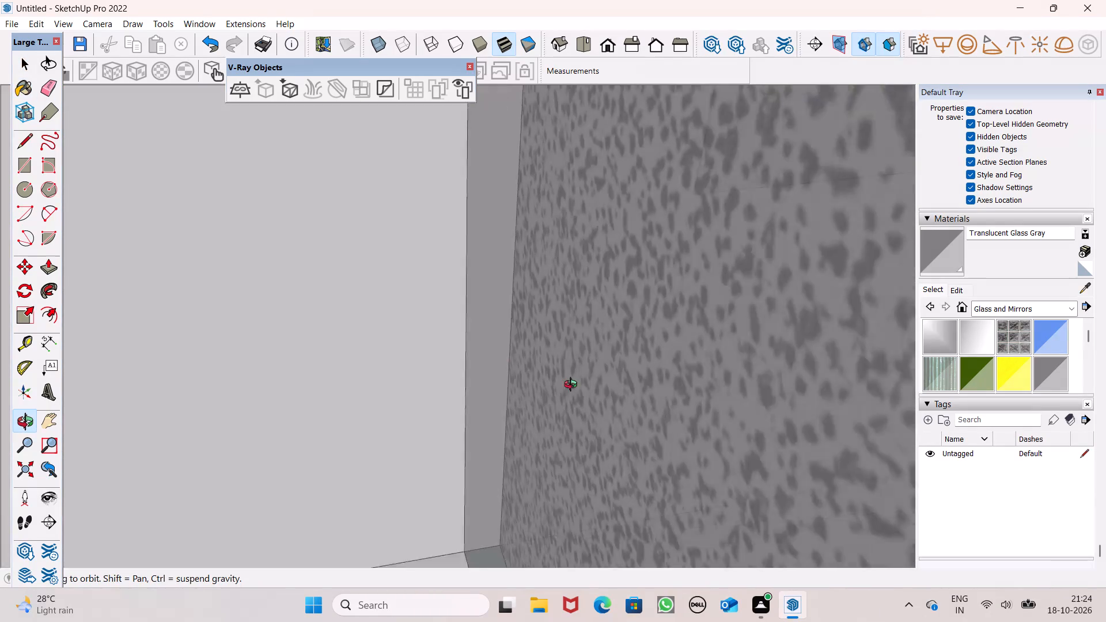
middle_click_drag(573, 386, 590, 390)
scroll(762, 398, "up", 7)
left_click(771, 383)
scroll(517, 349, "down", 10)
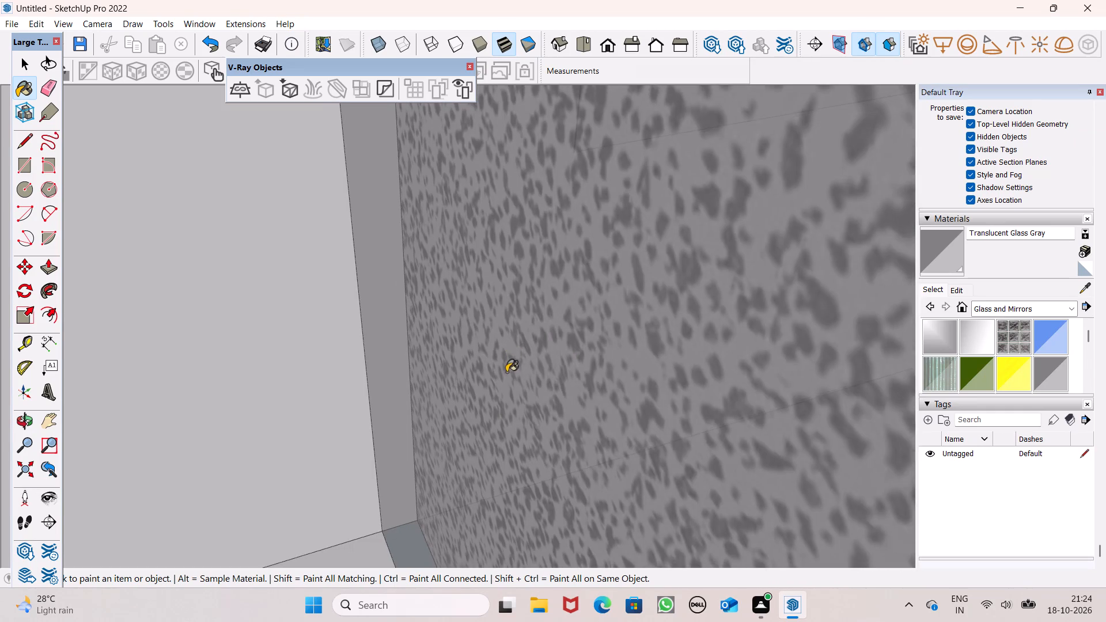
scroll(506, 372, "down", 2)
scroll(563, 360, "down", 8)
scroll(415, 325, "down", 7)
scroll(413, 343, "down", 14)
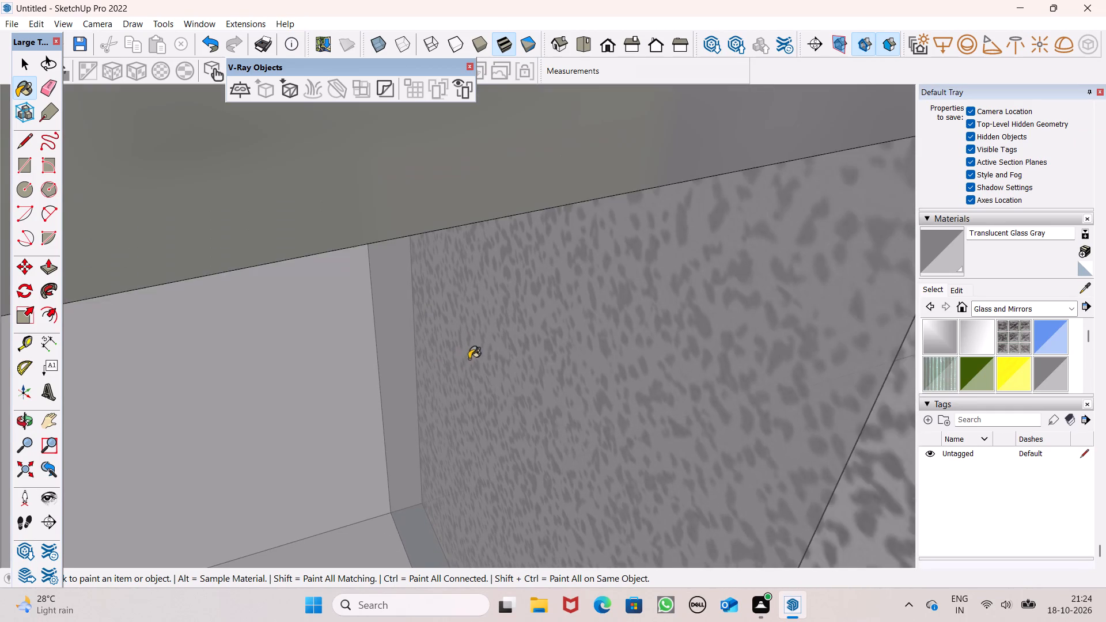
scroll(469, 359, "down", 20)
scroll(469, 359, "down", 2)
Paint the last speckled faces where the railing's short return meets the long panel with Translucent Glass Gray.
middle_click_drag(600, 407, 458, 350)
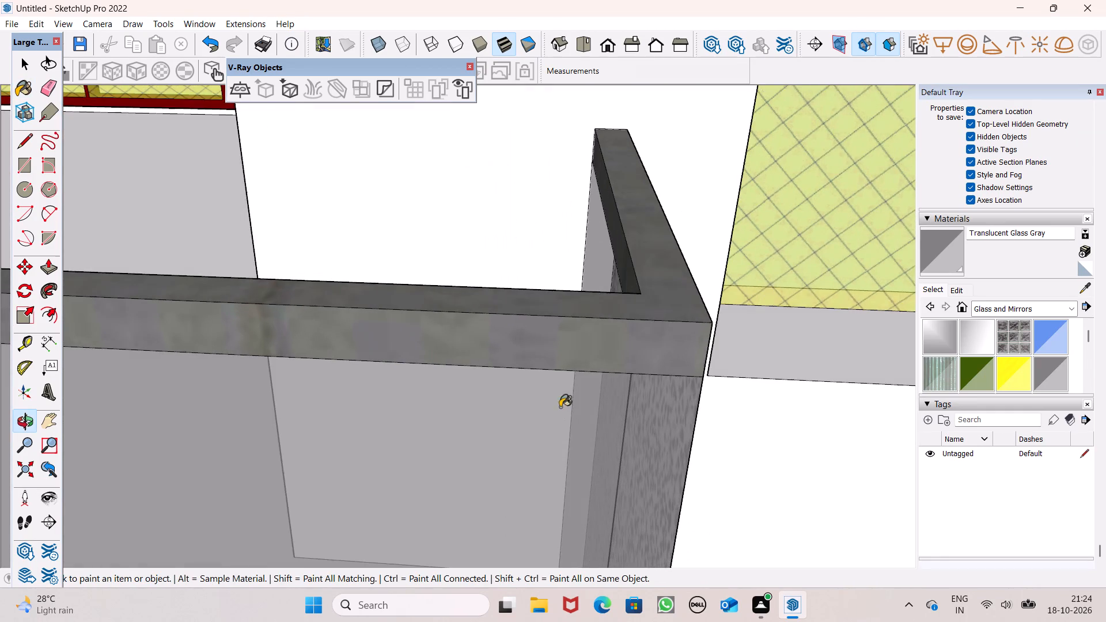
scroll(635, 486, "up", 20)
scroll(635, 486, "up", 12)
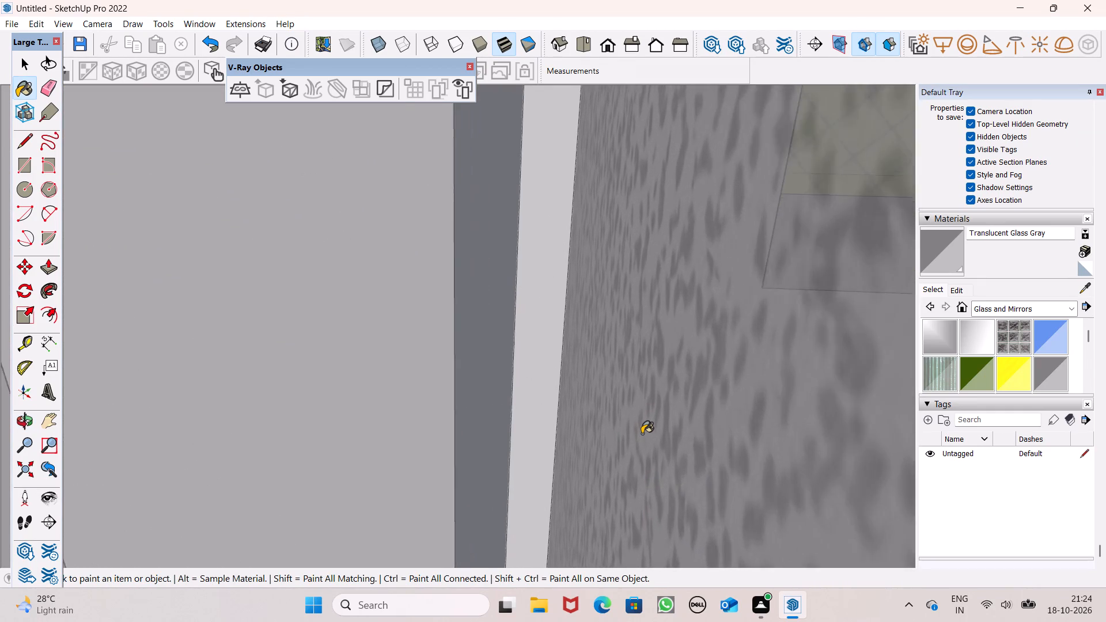
scroll(642, 434, "up", 20)
scroll(642, 434, "up", 2)
middle_click(642, 434)
middle_click(642, 434)
middle_click(642, 434)
left_click(642, 434)
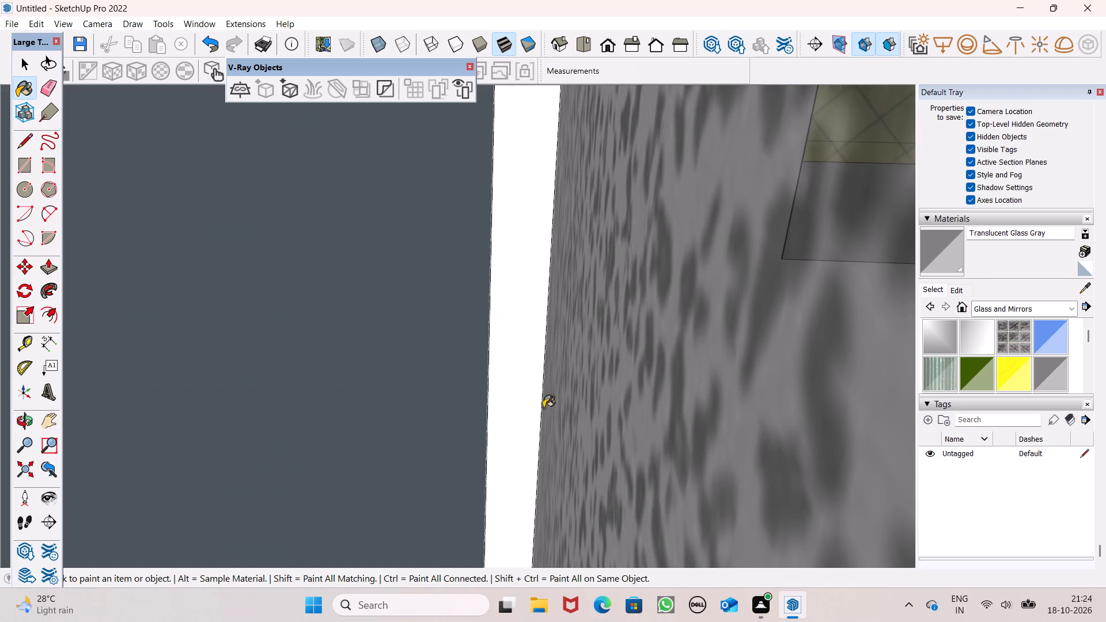
left_click(407, 392)
scroll(494, 418, "down", 20)
scroll(494, 418, "down", 8)
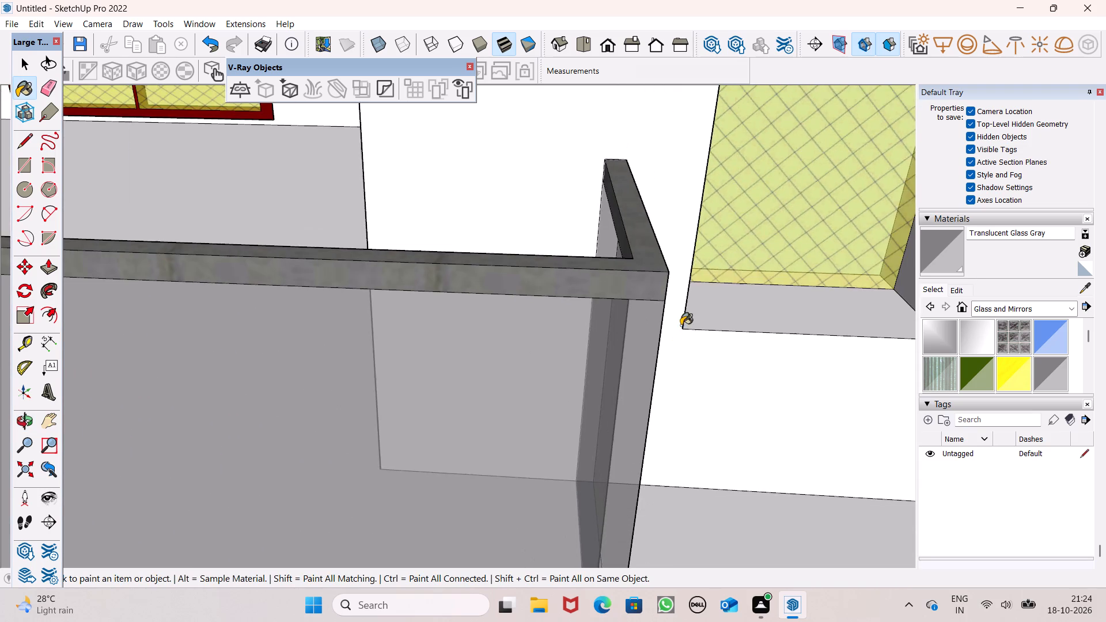
scroll(680, 291, "down", 13)
middle_click_drag(691, 328, 713, 276)
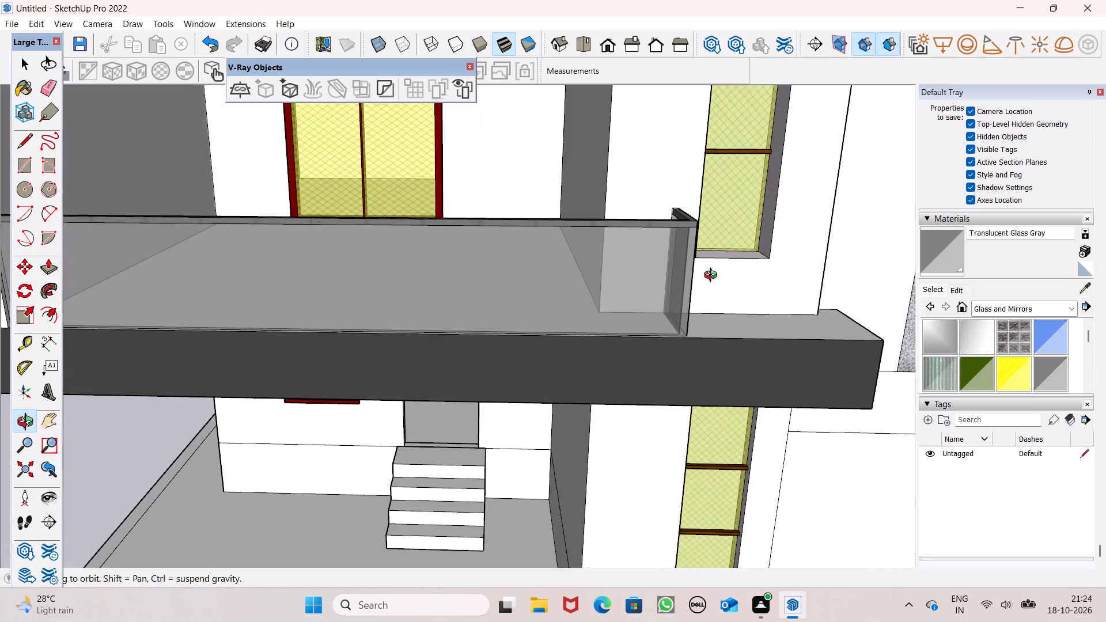
middle_click_drag(713, 276, 733, 363)
key("space")
scroll(621, 298, "down", 11)
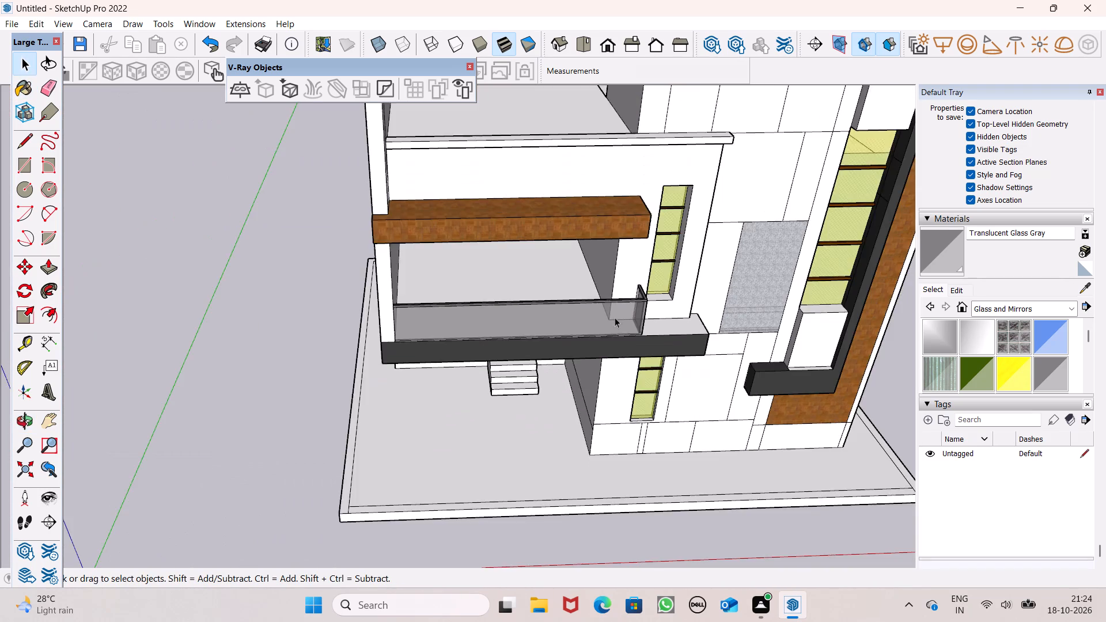
Open the Tile material collection and examine its swatches for a facade wall finish.
middle_click_drag(632, 343, 612, 245)
scroll(619, 301, "up", 1)
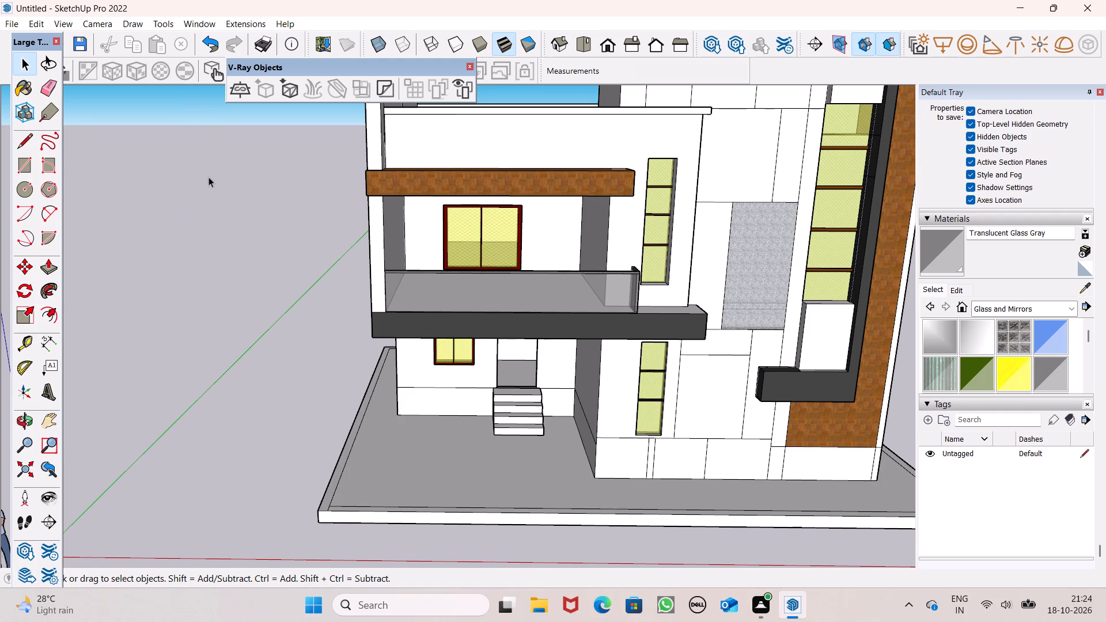
scroll(37, 384, "down", 4)
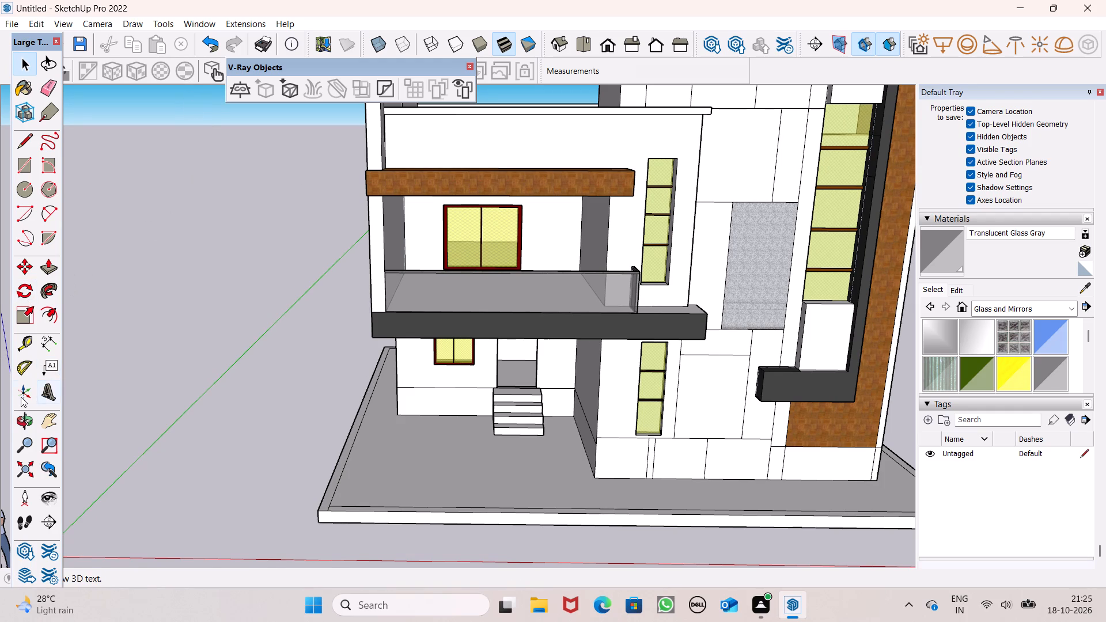
scroll(20, 397, "down", 1)
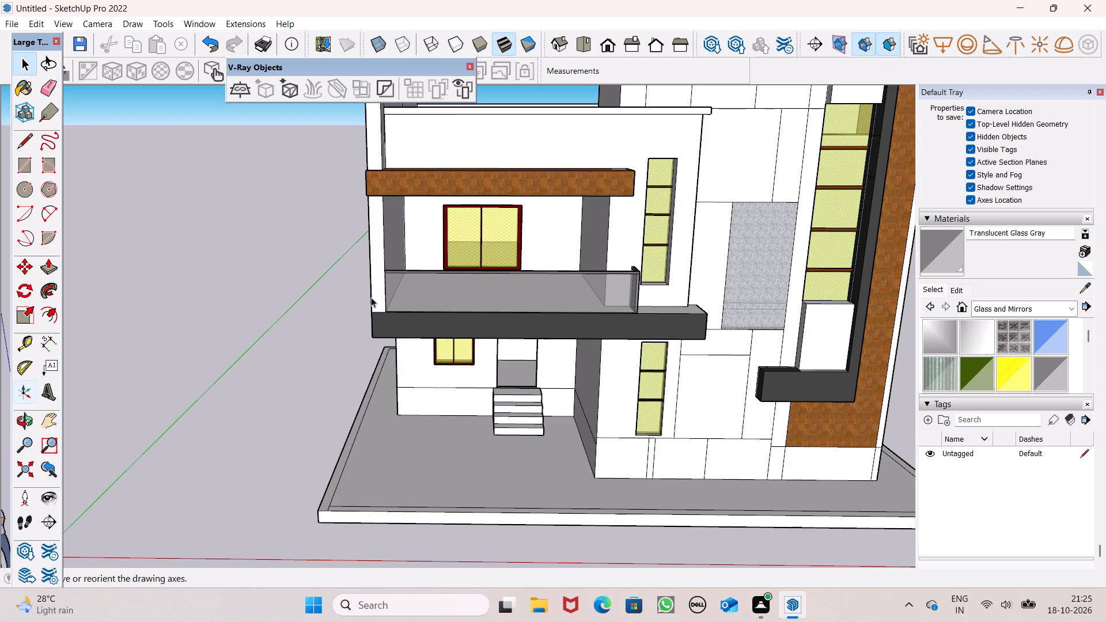
left_click(1048, 314)
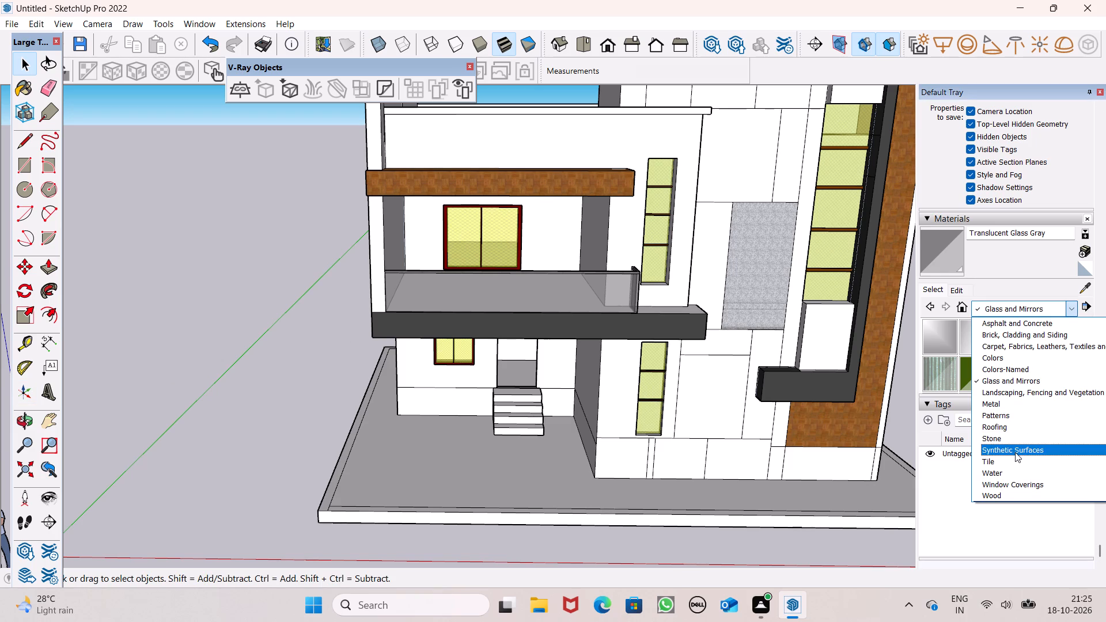
left_click(1008, 460)
scroll(1024, 361, "down", 1)
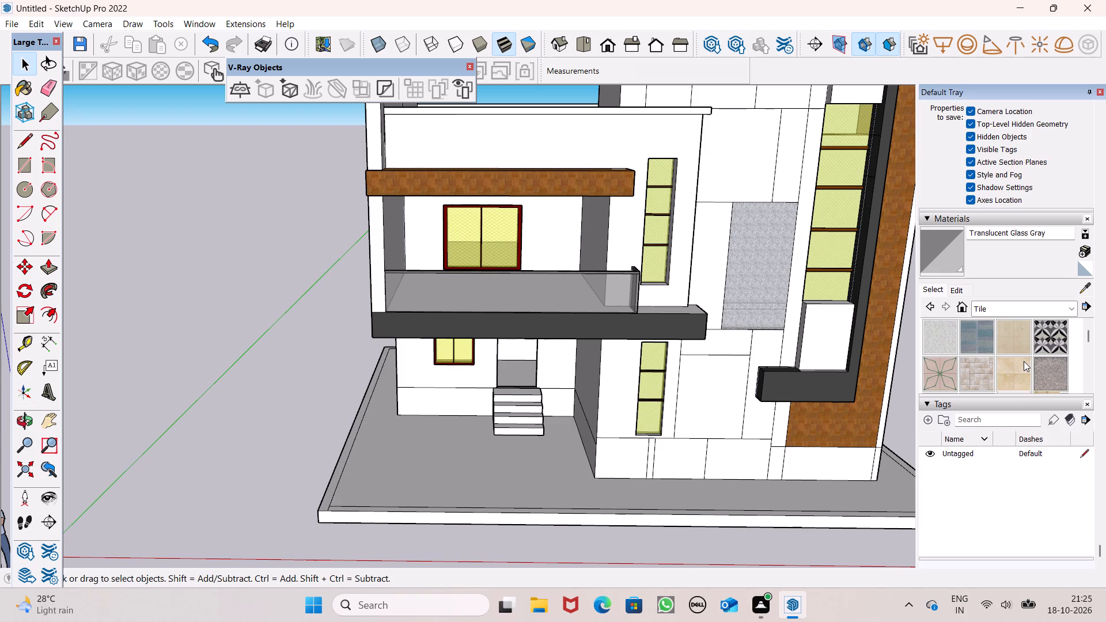
scroll(1024, 361, "down", 3)
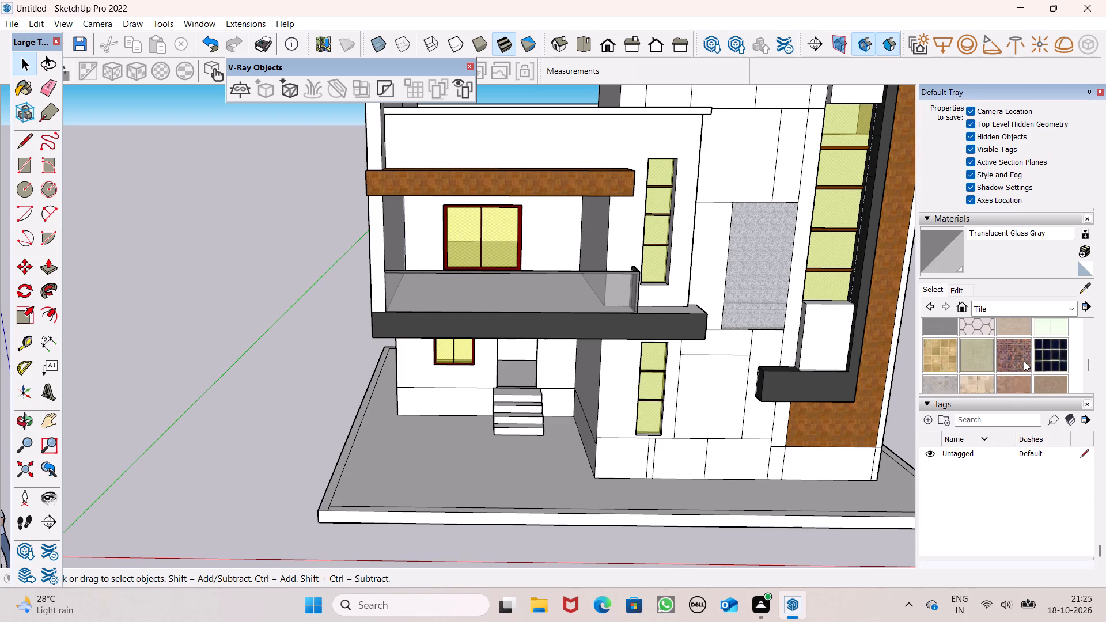
scroll(1024, 361, "down", 2)
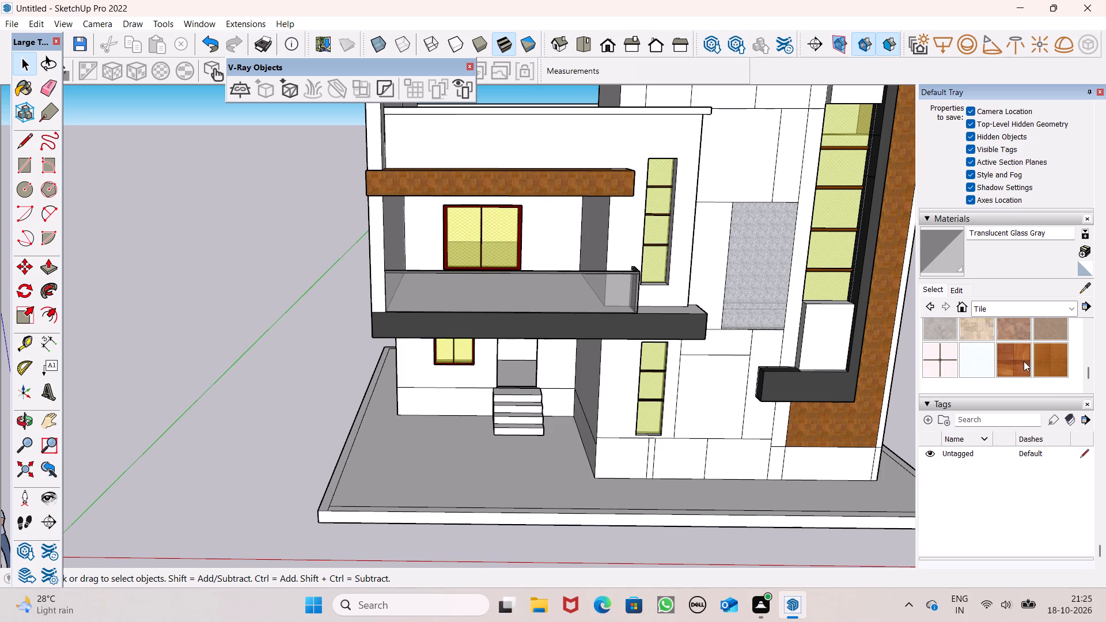
scroll(1024, 368, "up", 3)
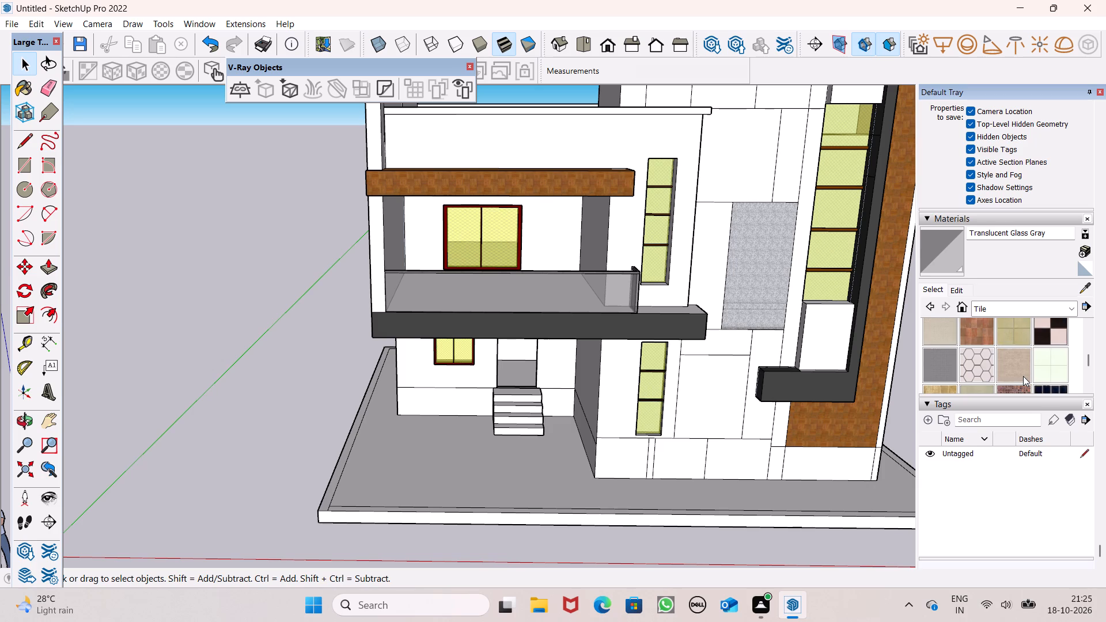
scroll(1023, 376, "up", 3)
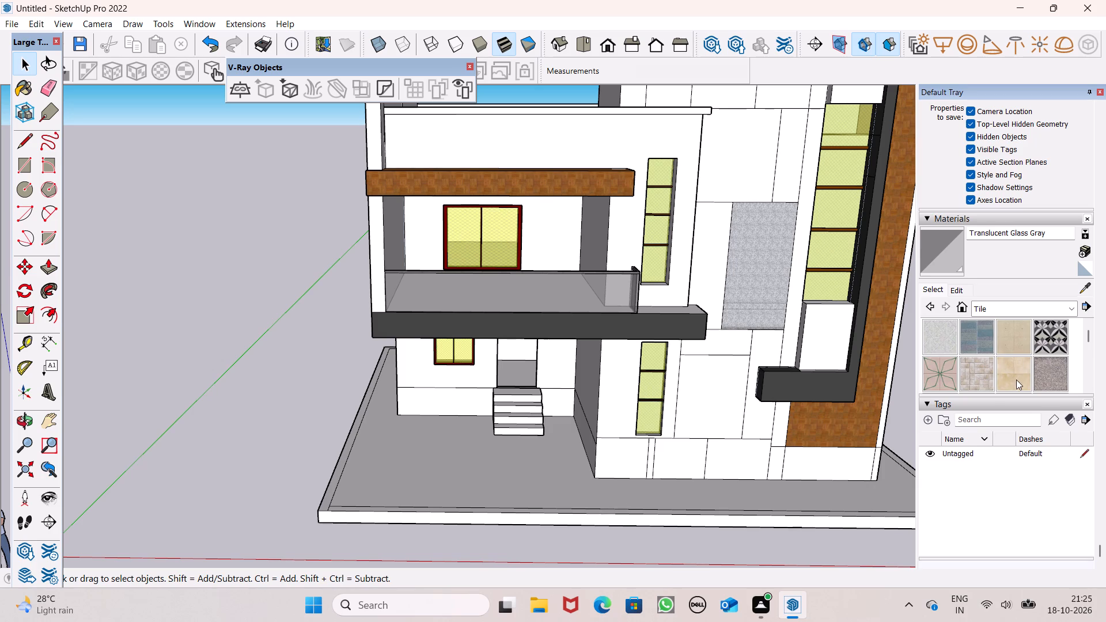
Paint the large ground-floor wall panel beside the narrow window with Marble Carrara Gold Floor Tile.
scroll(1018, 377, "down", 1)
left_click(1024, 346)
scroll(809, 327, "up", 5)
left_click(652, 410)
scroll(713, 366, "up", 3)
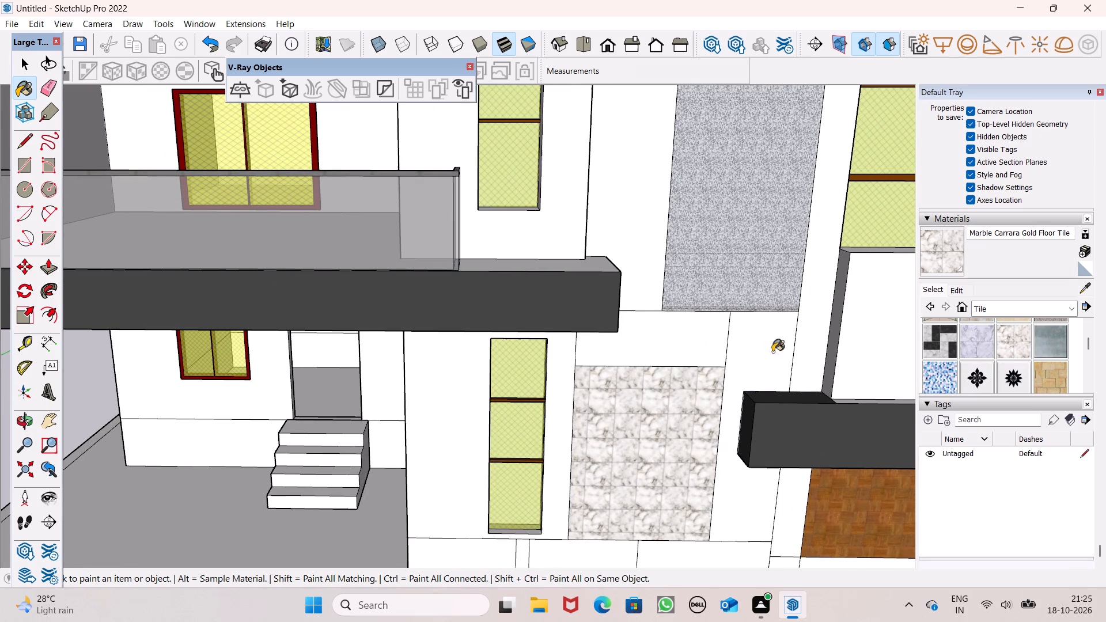
Paint the marble-tiled ground-floor panel and the plain panels above and beside it with Carrera Marble from the Stone collection.
left_click(935, 287)
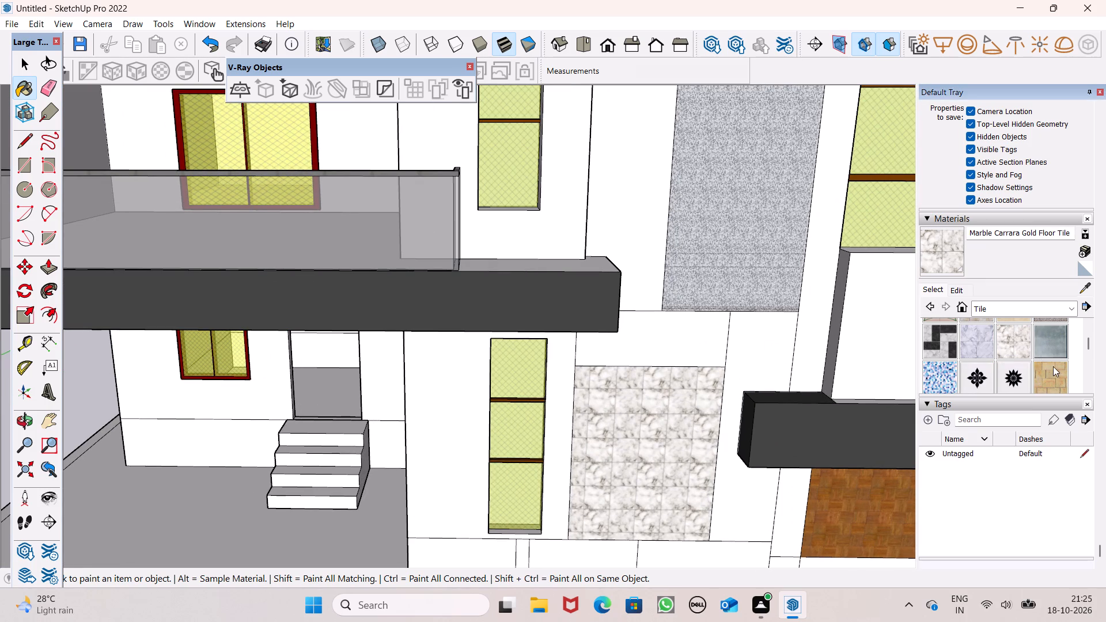
left_click(1003, 309)
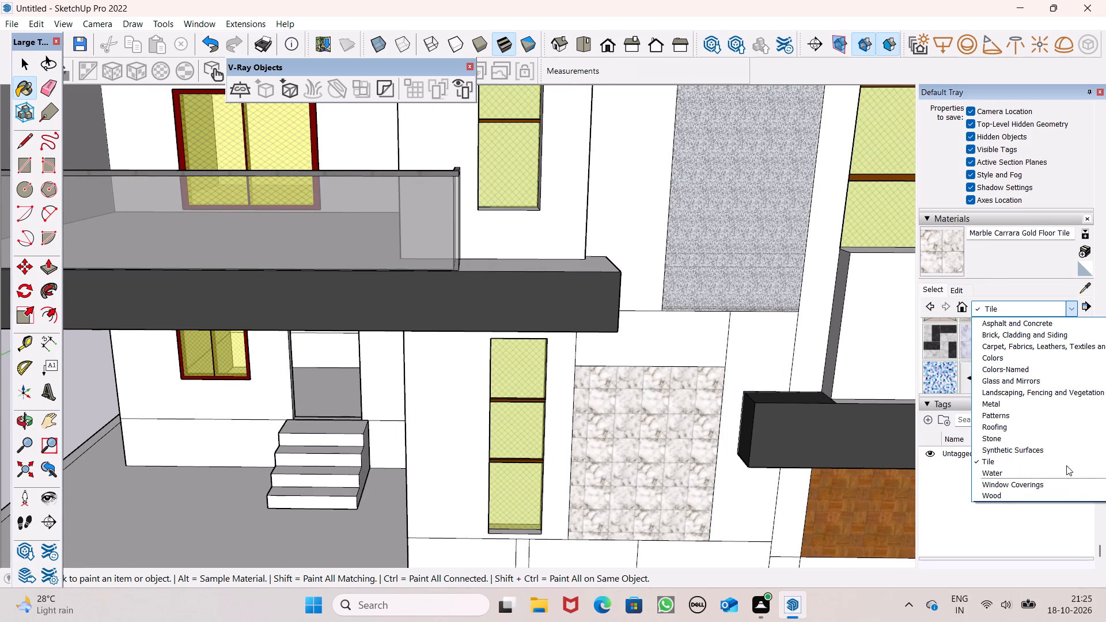
left_click(1048, 437)
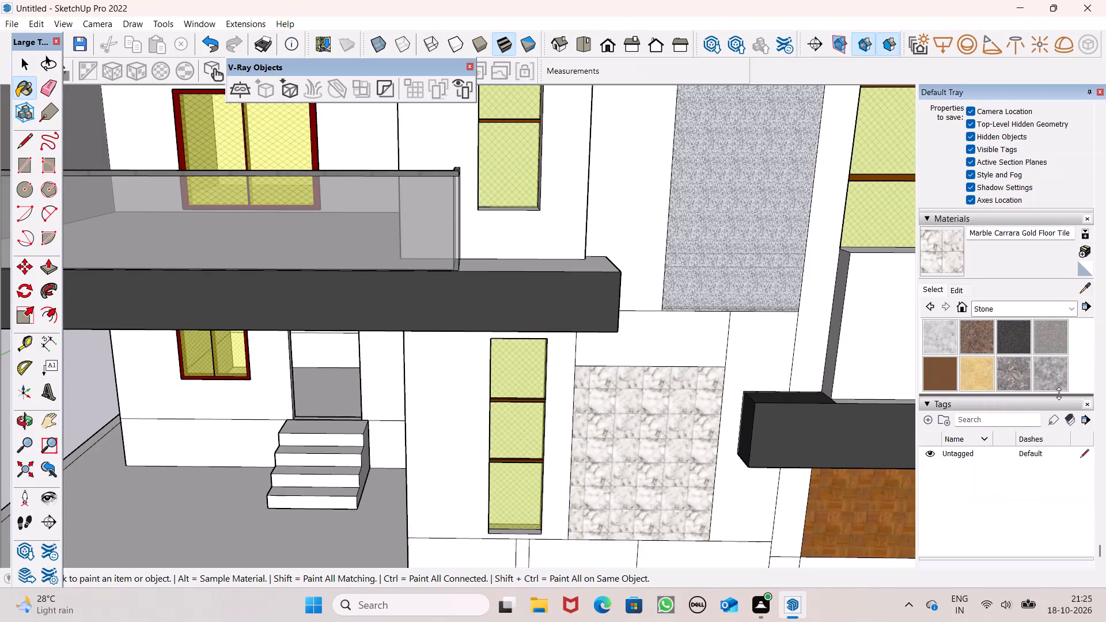
left_click(942, 341)
scroll(675, 450, "up", 1)
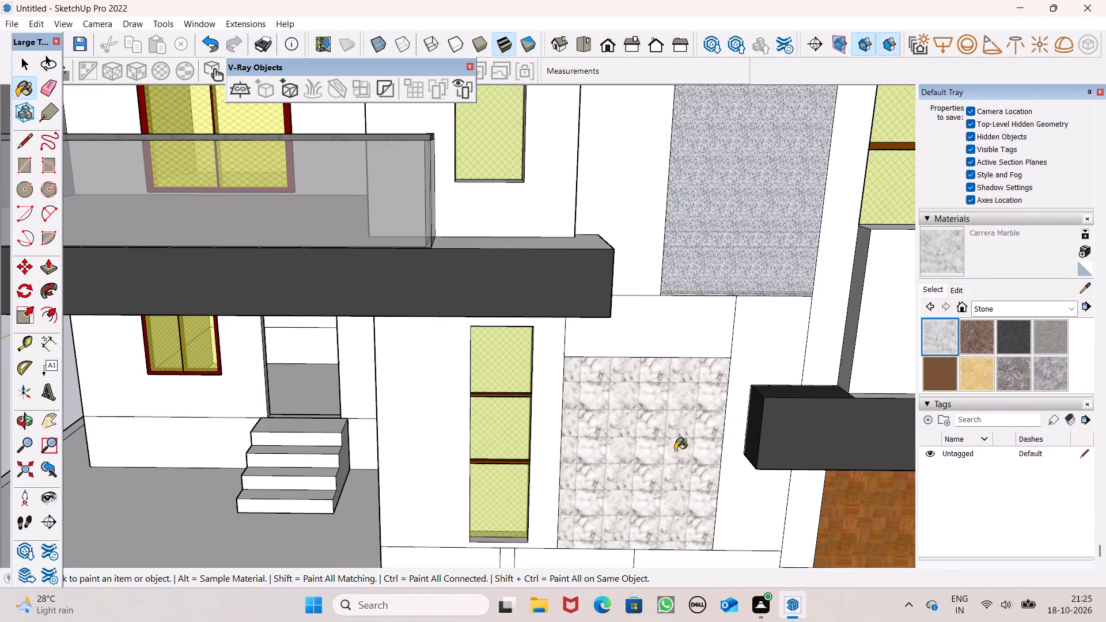
left_click(673, 449)
left_click(677, 339)
left_click(748, 369)
Paint the tower's front panels below the dark roof slab, including the long strip beside the tall window, with Carrera Marble.
scroll(492, 507, "down", 3)
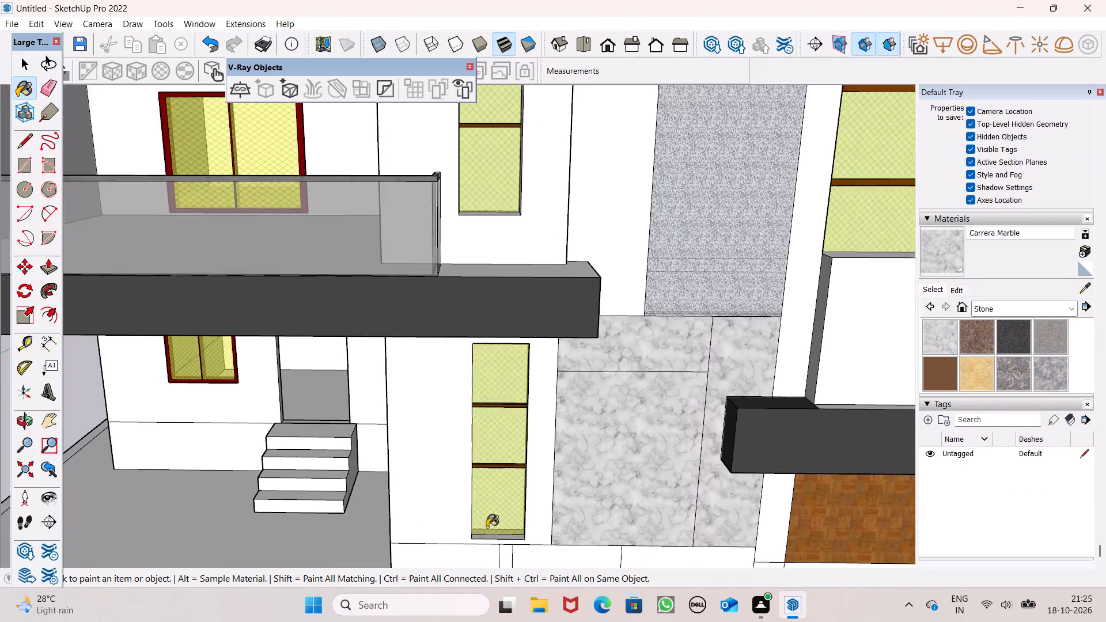
scroll(487, 527, "down", 4)
scroll(385, 543, "down", 5)
scroll(382, 402, "up", 4)
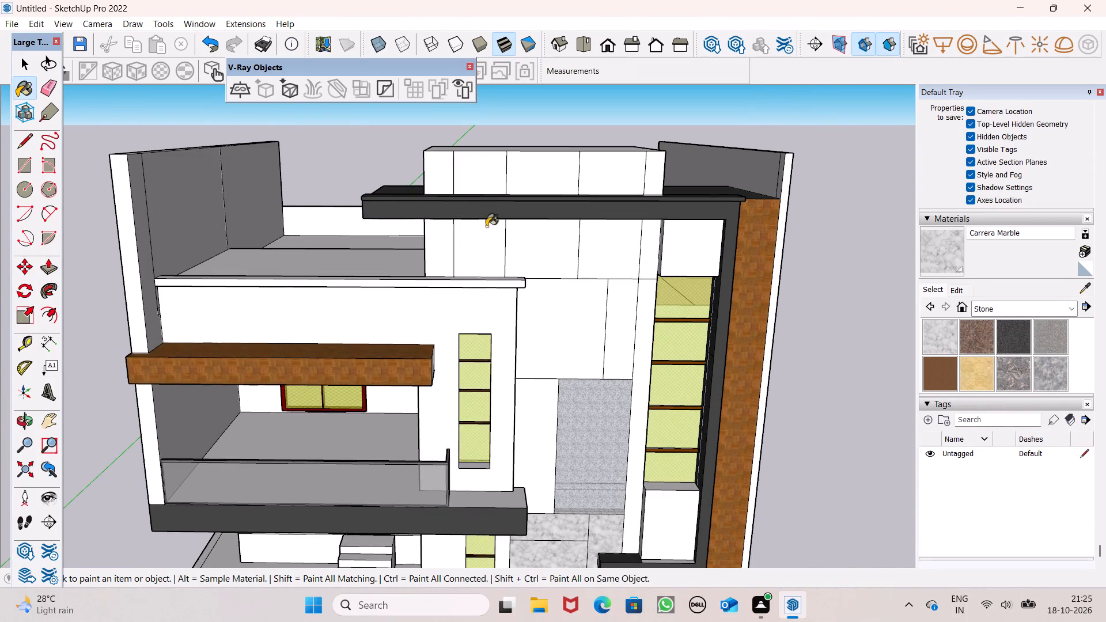
scroll(471, 286, "up", 5)
left_click(415, 249)
left_click(481, 222)
left_click_drag(541, 211, 550, 213)
left_click(615, 309)
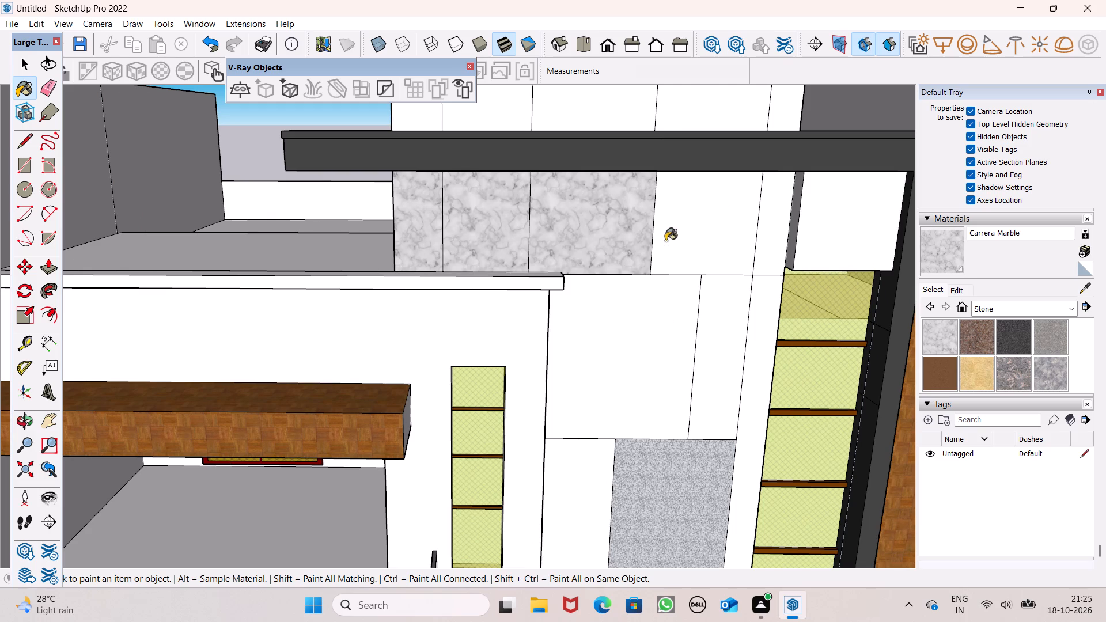
left_click(665, 241)
left_click_drag(717, 291, 718, 302)
left_click(757, 237)
left_click_drag(767, 303, 763, 293)
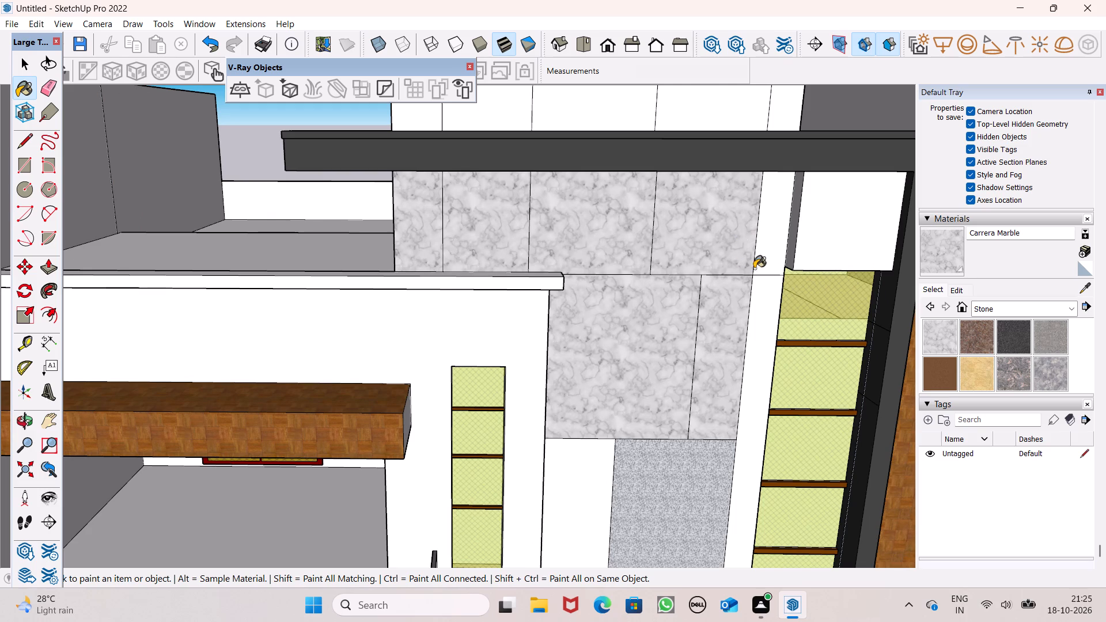
left_click(771, 259)
Paint the front panels of the tower block above the dark roof slab with Carrera Marble.
scroll(547, 422, "down", 7)
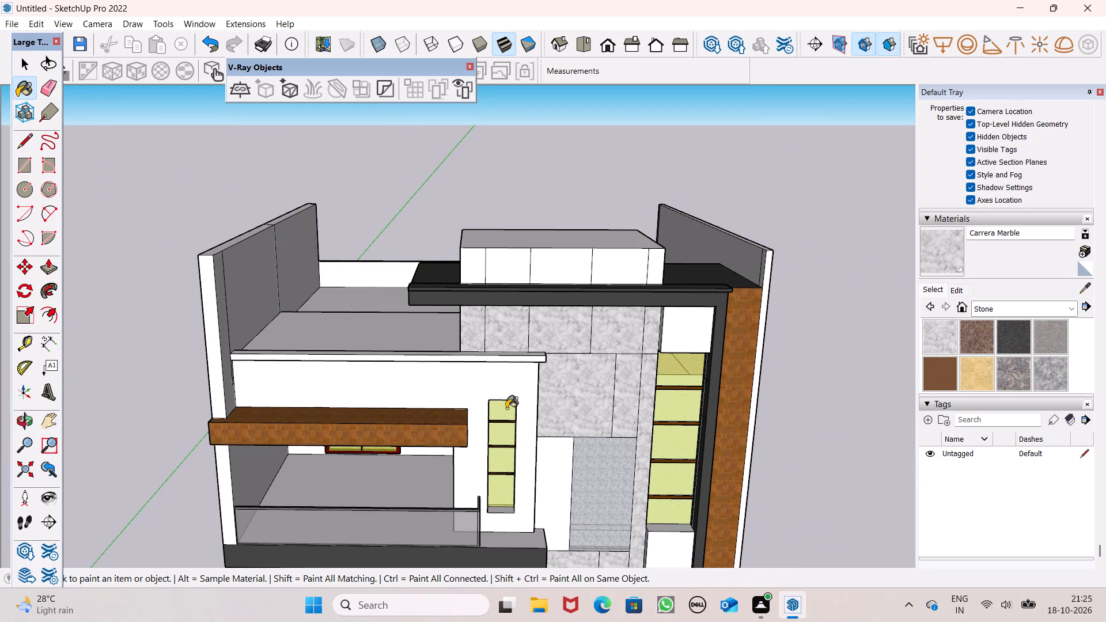
scroll(656, 237, "up", 6)
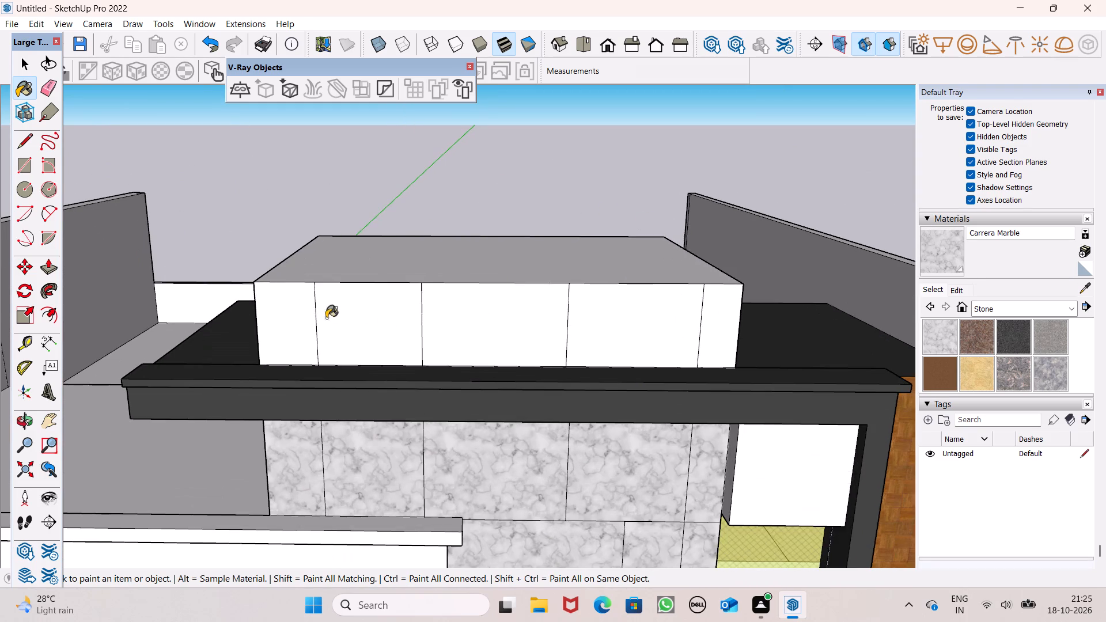
scroll(321, 317, "up", 1)
left_click(335, 312)
left_click(321, 318)
left_click(291, 324)
left_click(528, 321)
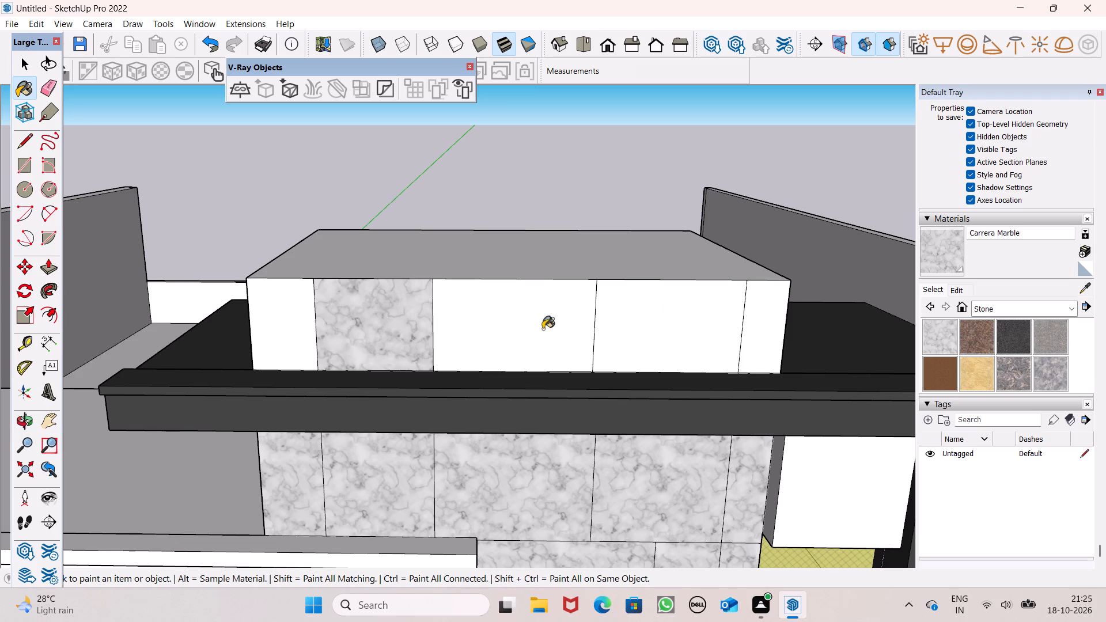
left_click(671, 313)
left_click(781, 307)
Paint the speckled mid-height panel of the tower and the narrow panel beside it with Carrera Marble.
scroll(545, 240, "down", 11)
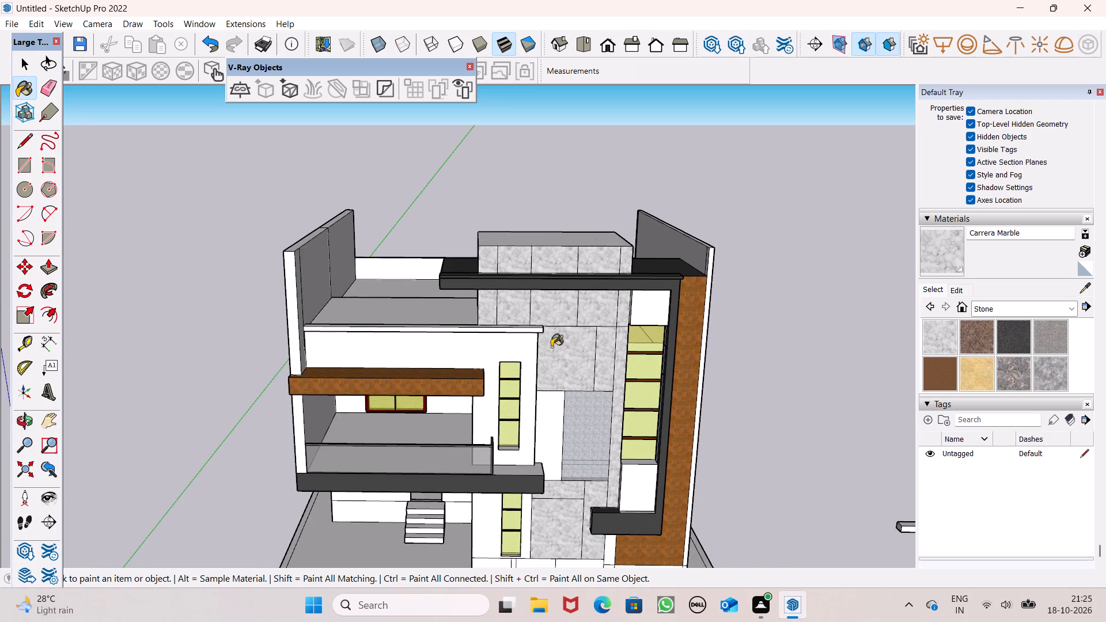
scroll(583, 324, "down", 5)
middle_click_drag(576, 455, 521, 386)
scroll(520, 387, "up", 6)
left_click(556, 378)
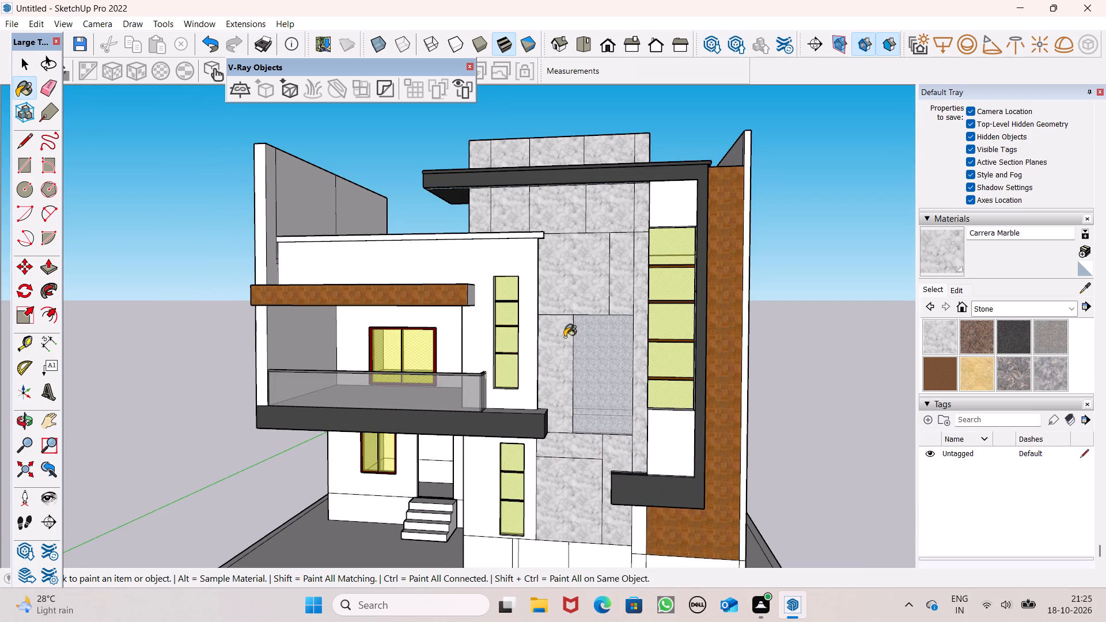
left_click(606, 374)
Paint the tower's base panels, the strips beside them and the wall around the ground-floor narrow window with Carrera Marble.
scroll(604, 365, "down", 6)
scroll(603, 546, "up", 7)
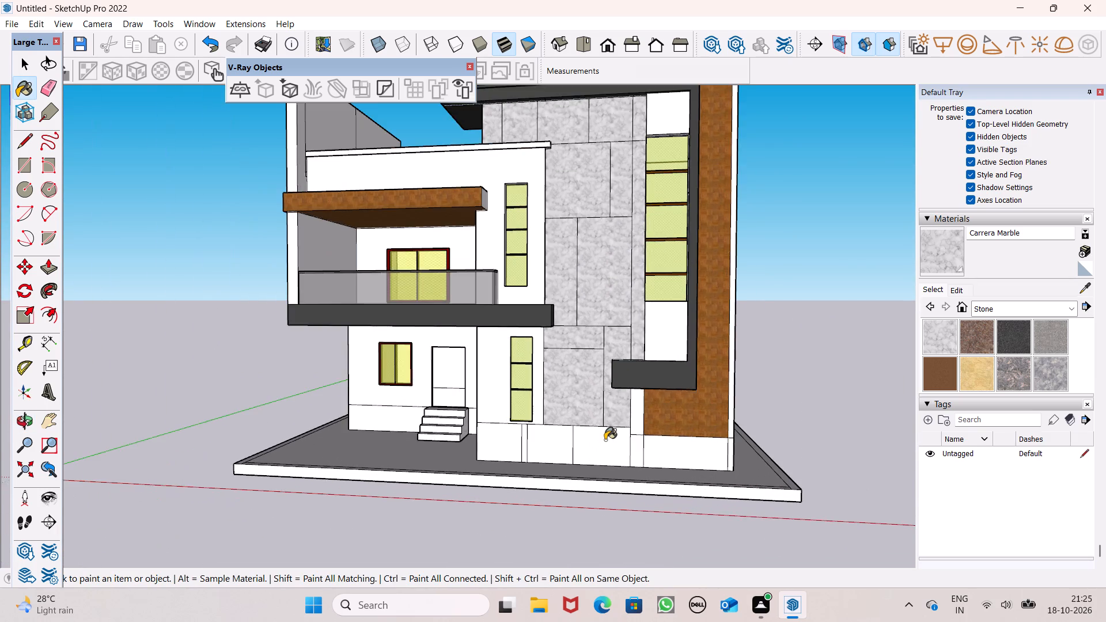
scroll(605, 440, "up", 5)
left_click(605, 440)
left_click_drag(514, 442, 524, 442)
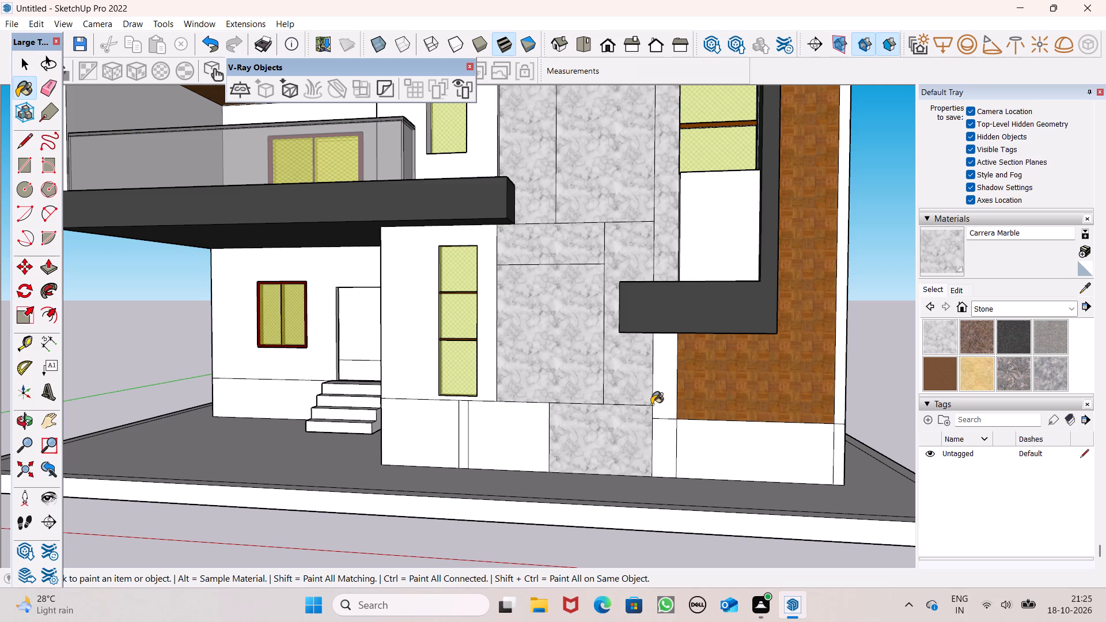
left_click(652, 404)
left_click(654, 445)
left_click(662, 409)
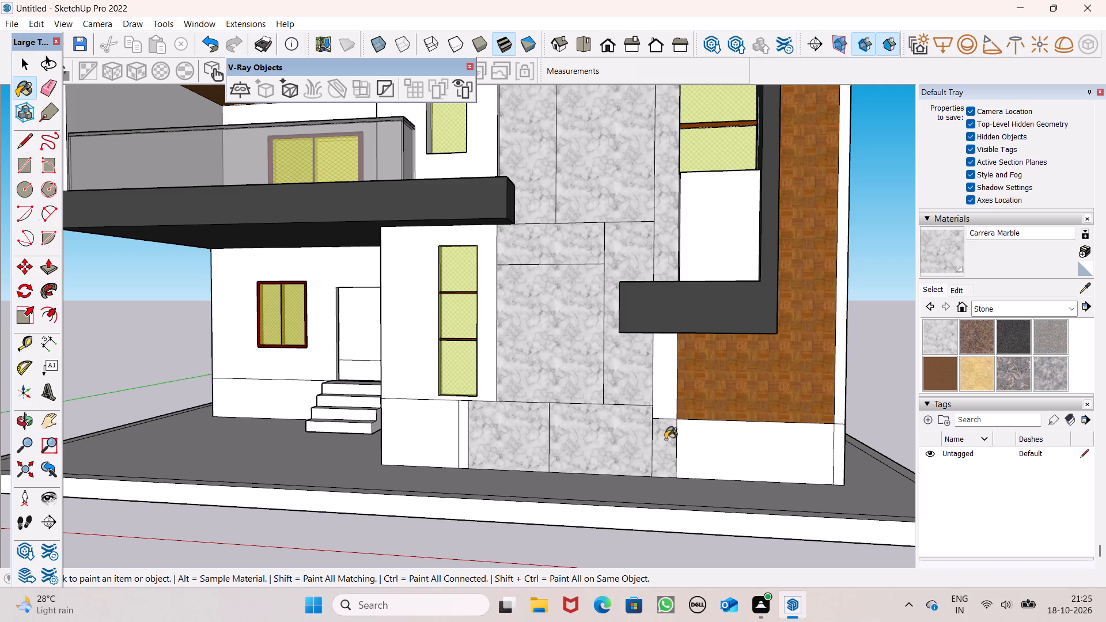
left_click(462, 424)
left_click(450, 424)
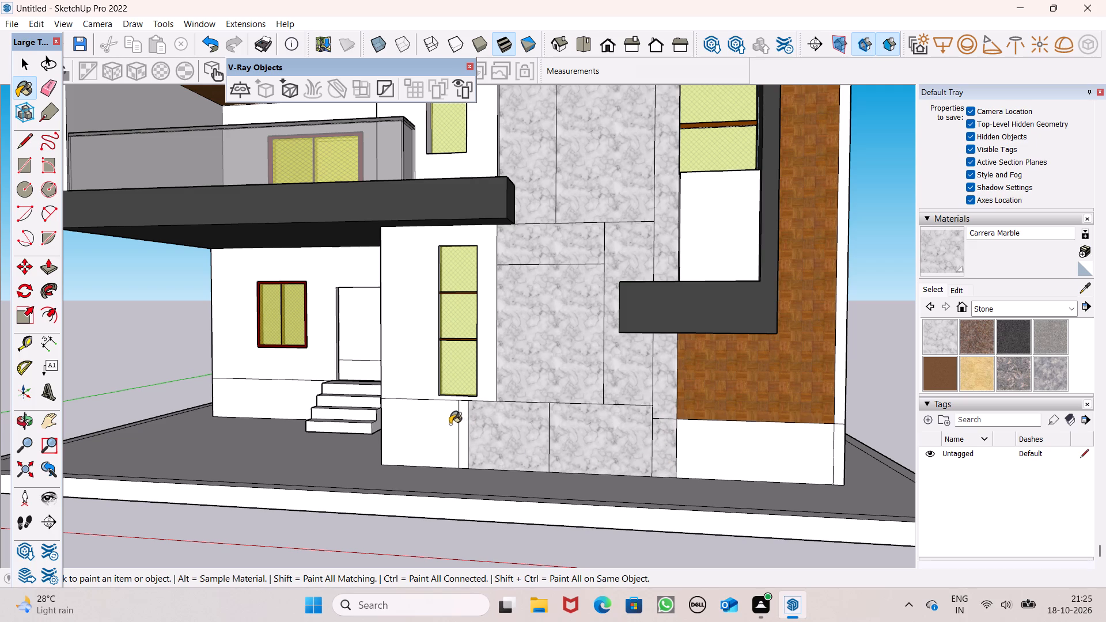
left_click(410, 388)
Paint the tower's balcony-side faces above and below the roof slab and its top face with Carrera Marble.
scroll(559, 430, "down", 4)
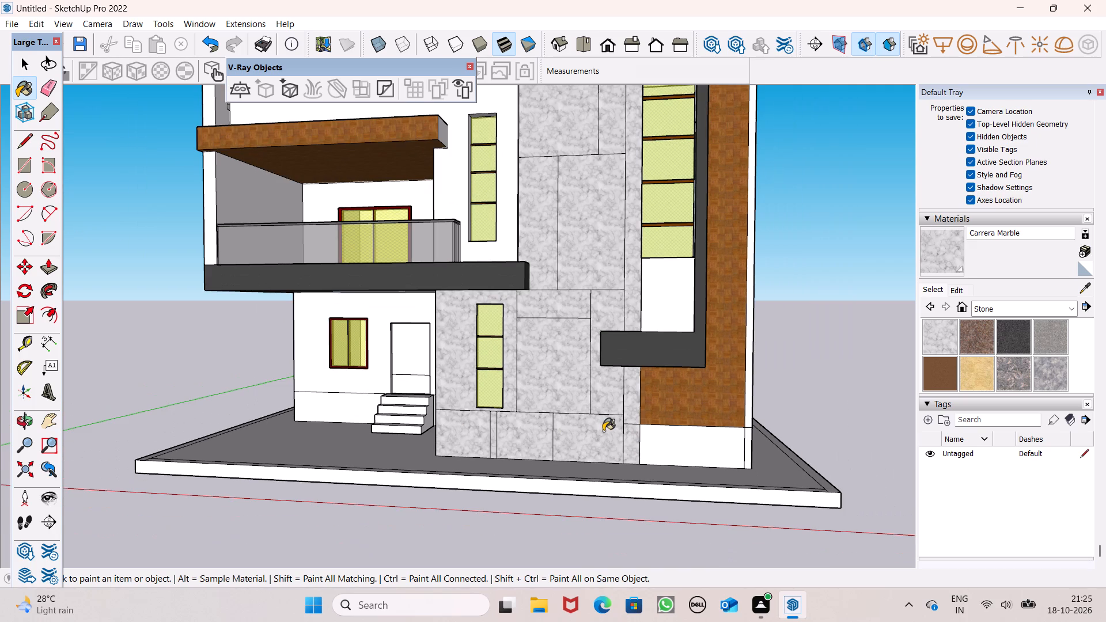
scroll(607, 420, "down", 5)
middle_click_drag(554, 441, 791, 445)
scroll(730, 472, "up", 1)
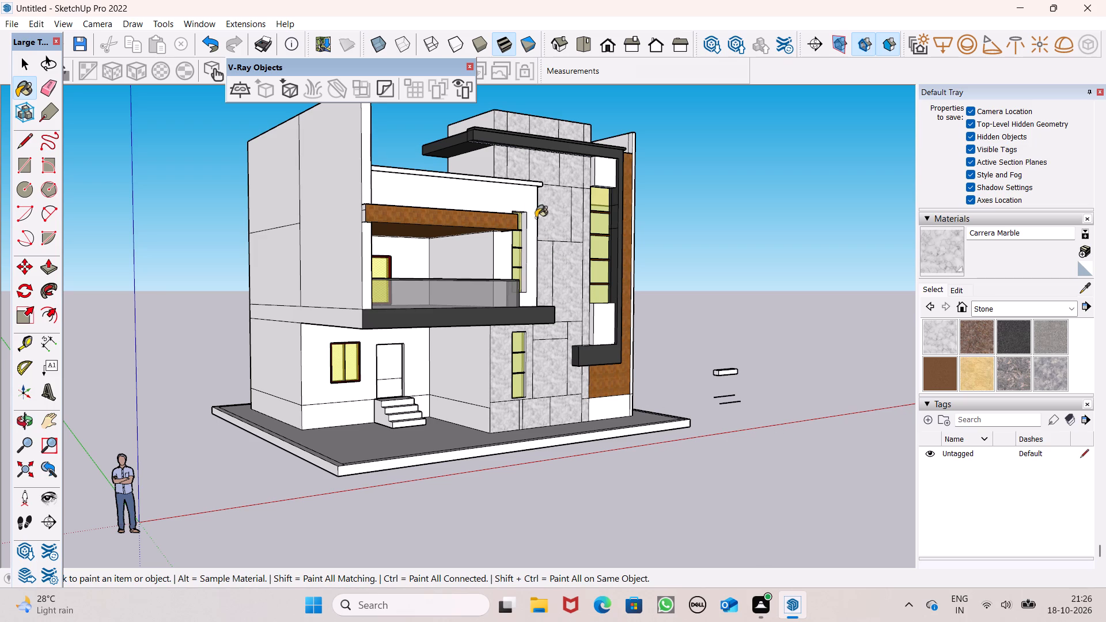
scroll(463, 160, "up", 8)
left_click(527, 181)
scroll(552, 228, "up", 1)
middle_click_drag(552, 230, 554, 407)
left_click(563, 134)
scroll(522, 317, "down", 7)
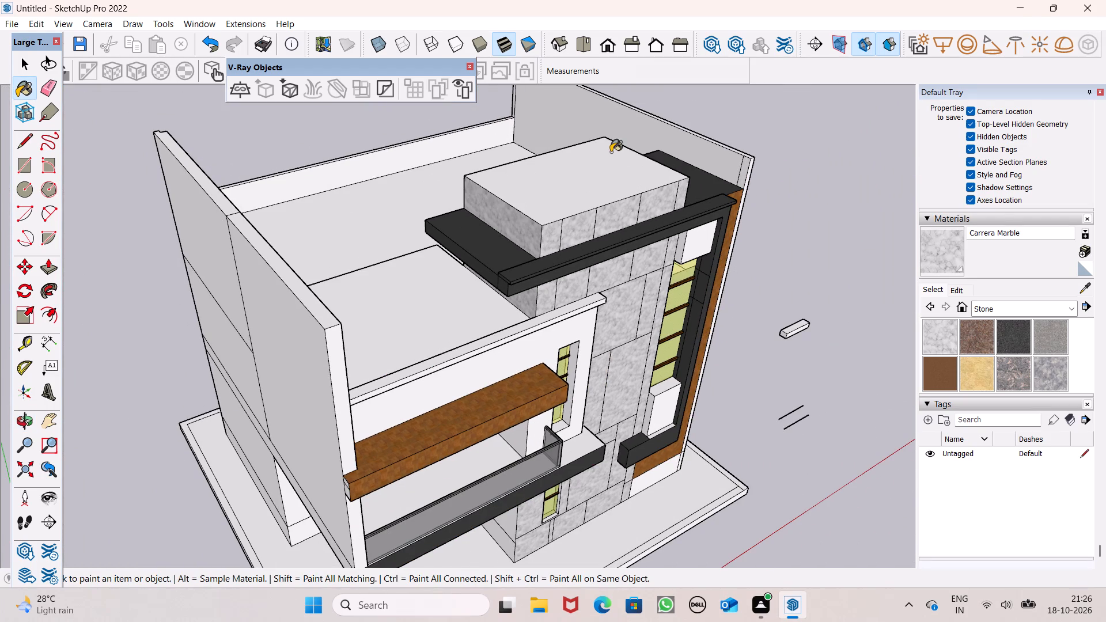
left_click(611, 154)
Paint the rooftop block's opposite side and rear face with Carrera Marble.
scroll(648, 313, "up", 1)
middle_click_drag(649, 313, 169, 327)
scroll(487, 218, "up", 5)
left_click(490, 310)
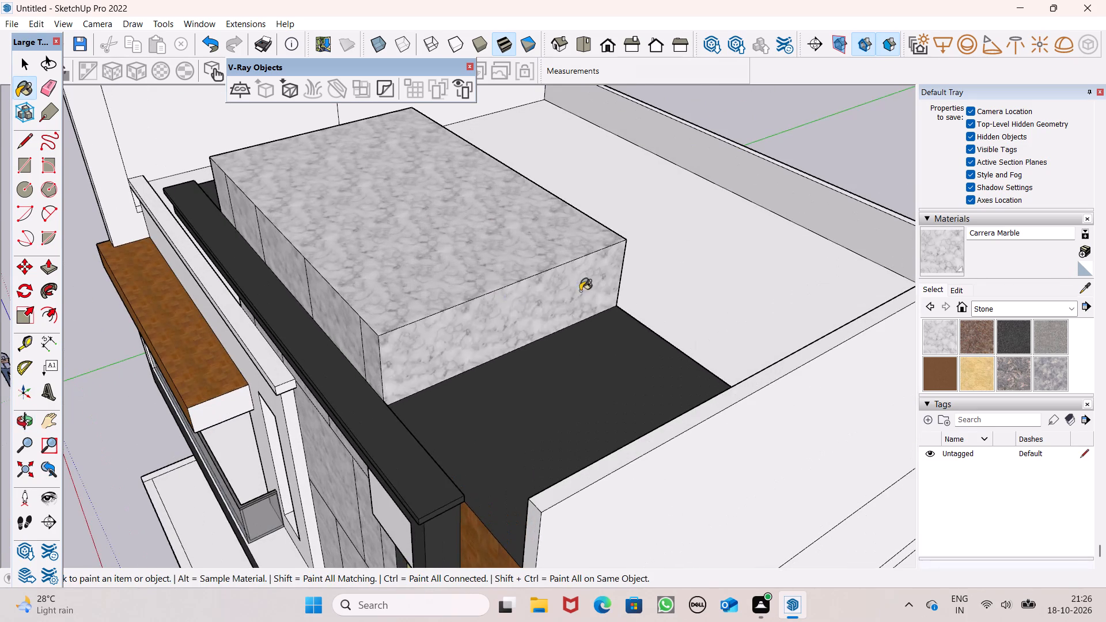
middle_click_drag(580, 291, 225, 257)
scroll(461, 306, "up", 1)
left_click(406, 221)
Examine the marble-clad tower and the whole facade from several angles for surfaces still lacking a finish.
middle_click_drag(382, 260, 865, 248)
scroll(865, 249, "up", 1)
middle_click_drag(480, 309, 600, 291)
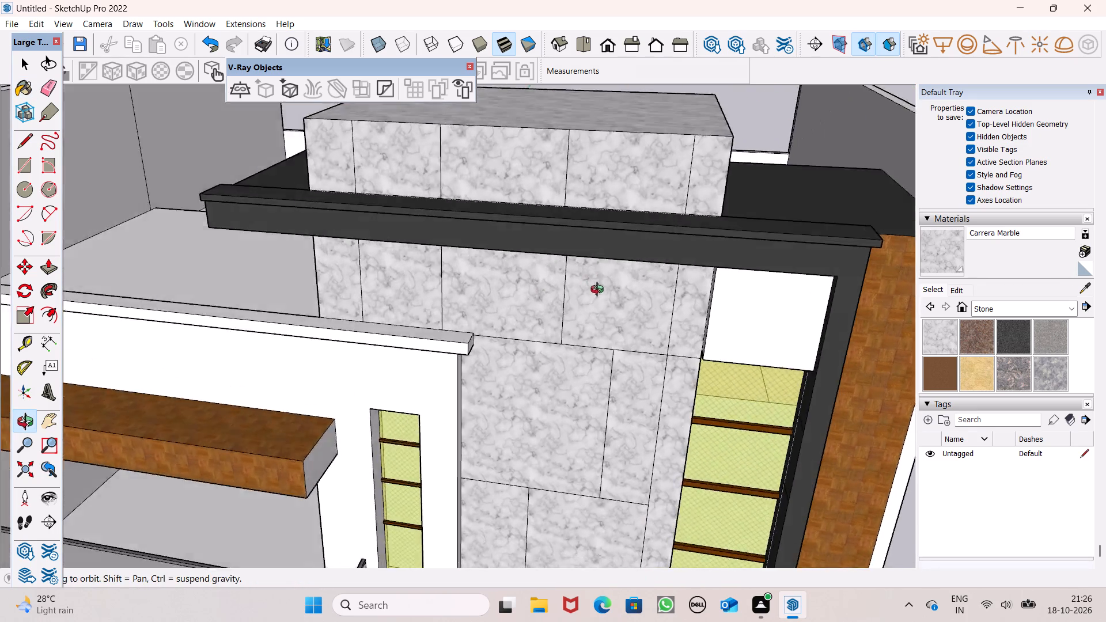
middle_click_drag(600, 291, 632, 275)
scroll(627, 277, "up", 1)
scroll(625, 256, "down", 14)
scroll(491, 304, "up", 1)
middle_click_drag(490, 304, 688, 192)
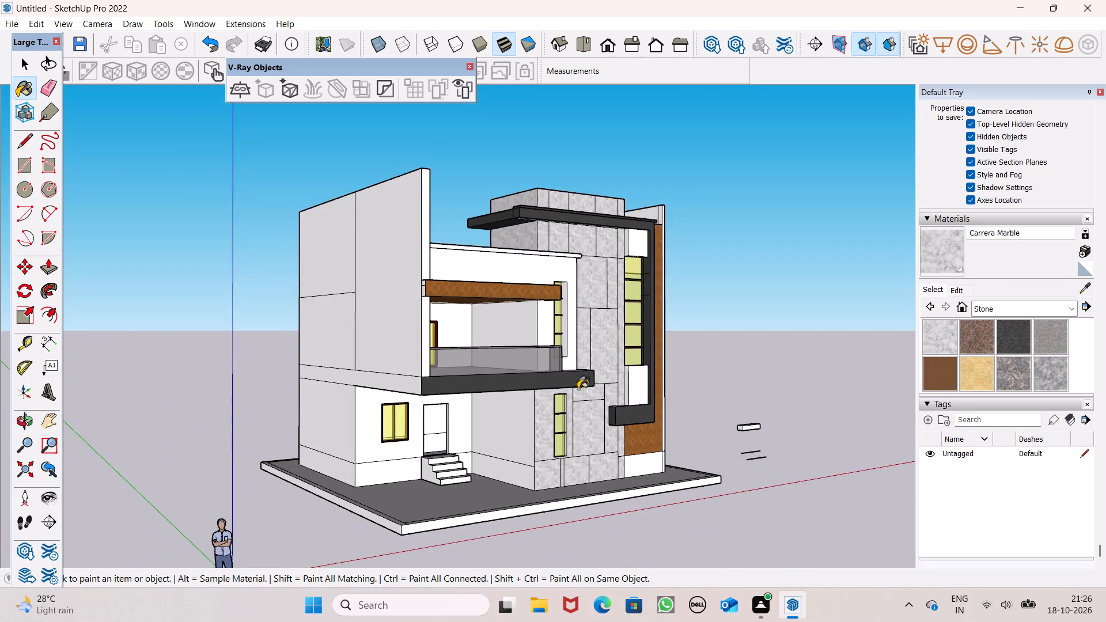
scroll(566, 402, "up", 4)
scroll(546, 421, "down", 4)
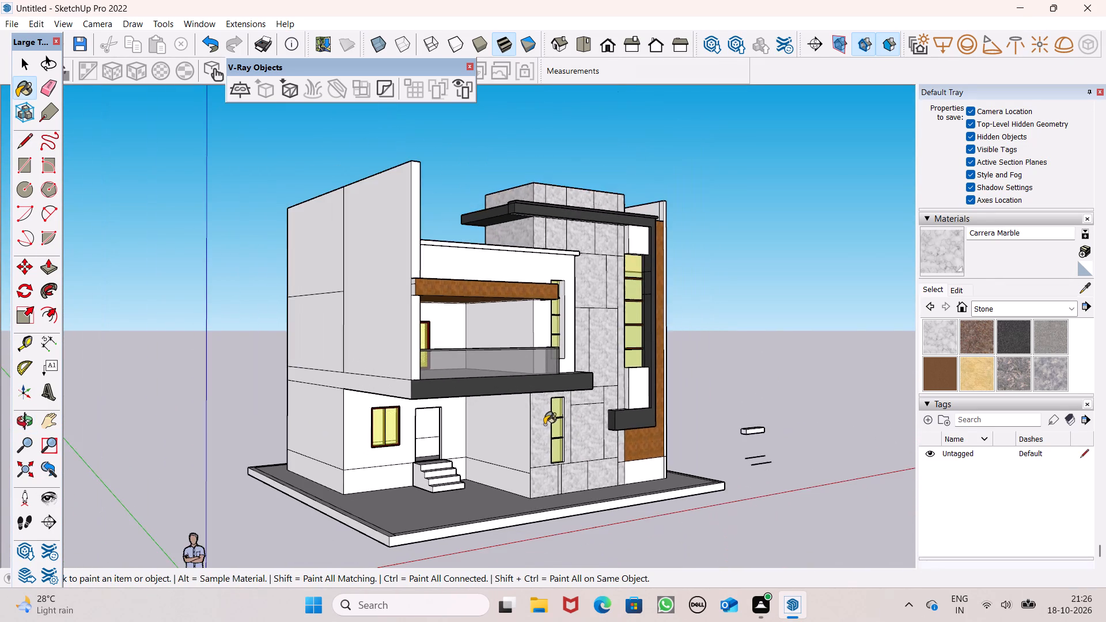
Examine the whole facade from the front and both sides for walls still lacking a finish.
middle_click_drag(541, 466, 396, 491)
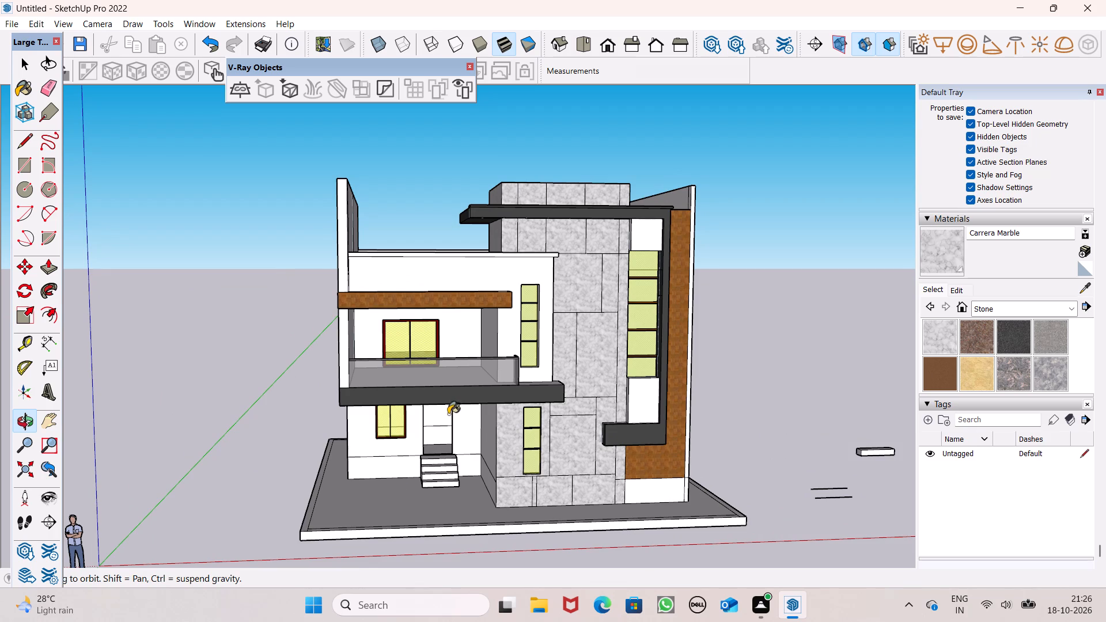
scroll(448, 414, "down", 5)
middle_click_drag(455, 447, 411, 430)
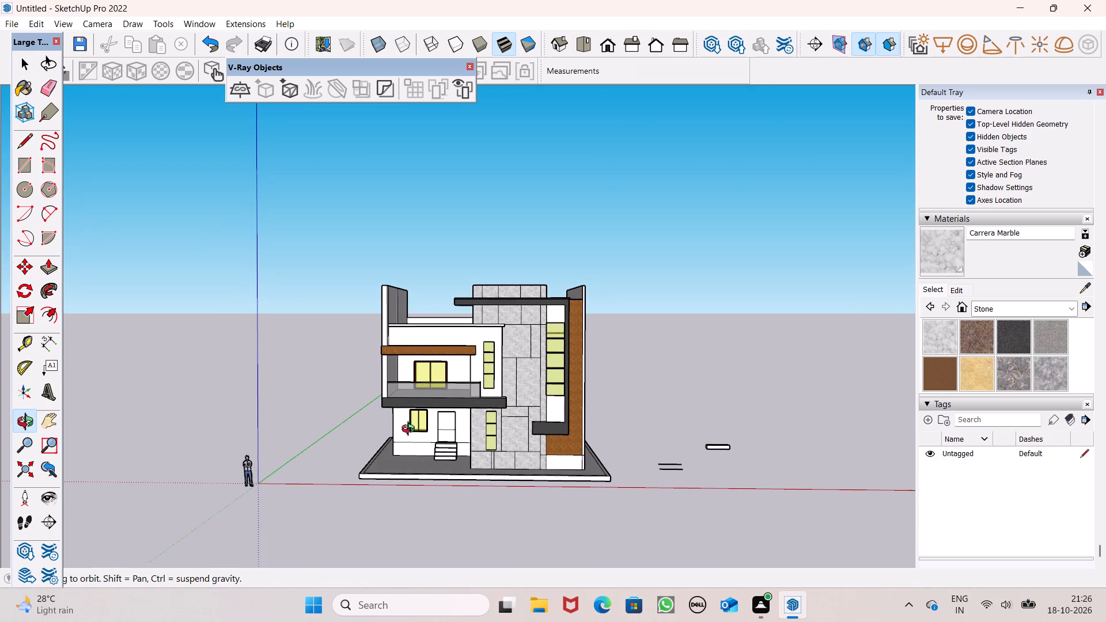
middle_click_drag(411, 430, 411, 430)
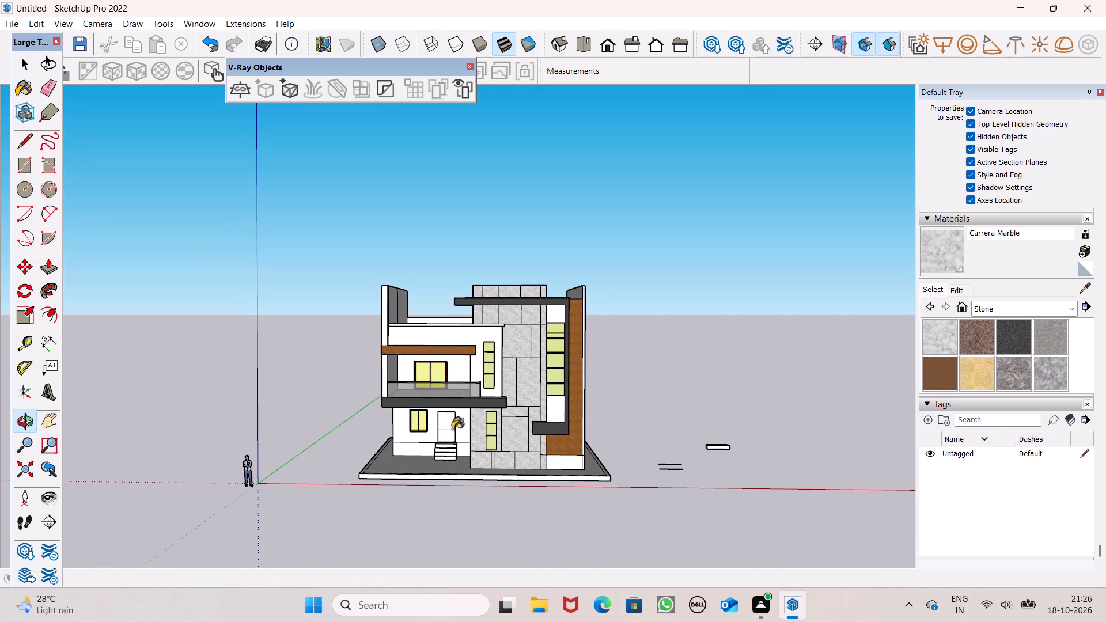
middle_click_drag(507, 473, 353, 535)
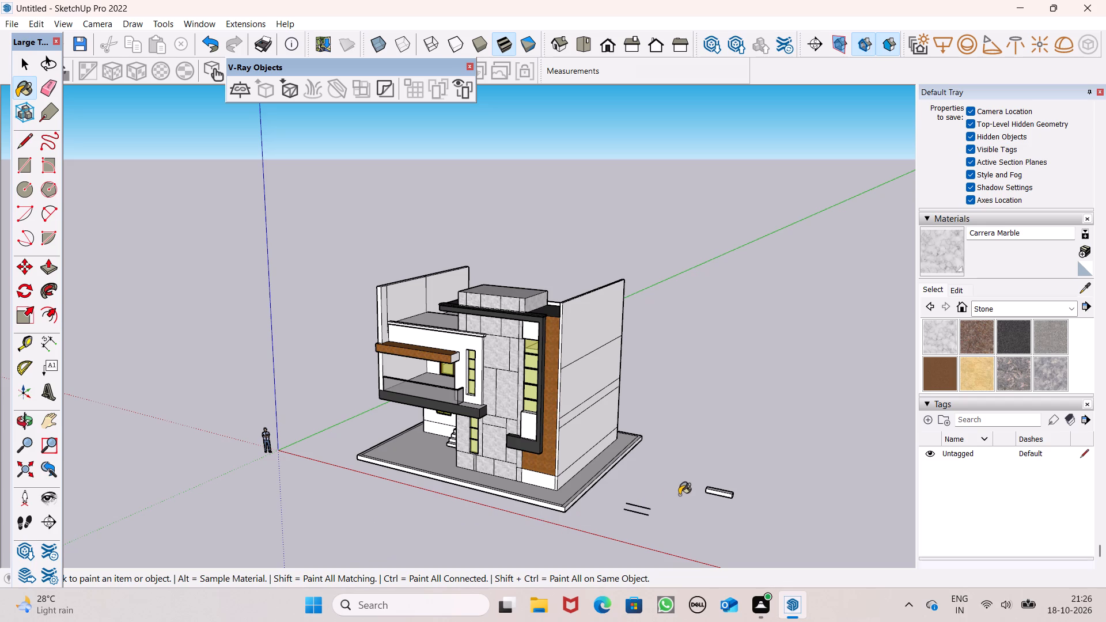
middle_click_drag(607, 489, 820, 454)
scroll(689, 494, "up", 1)
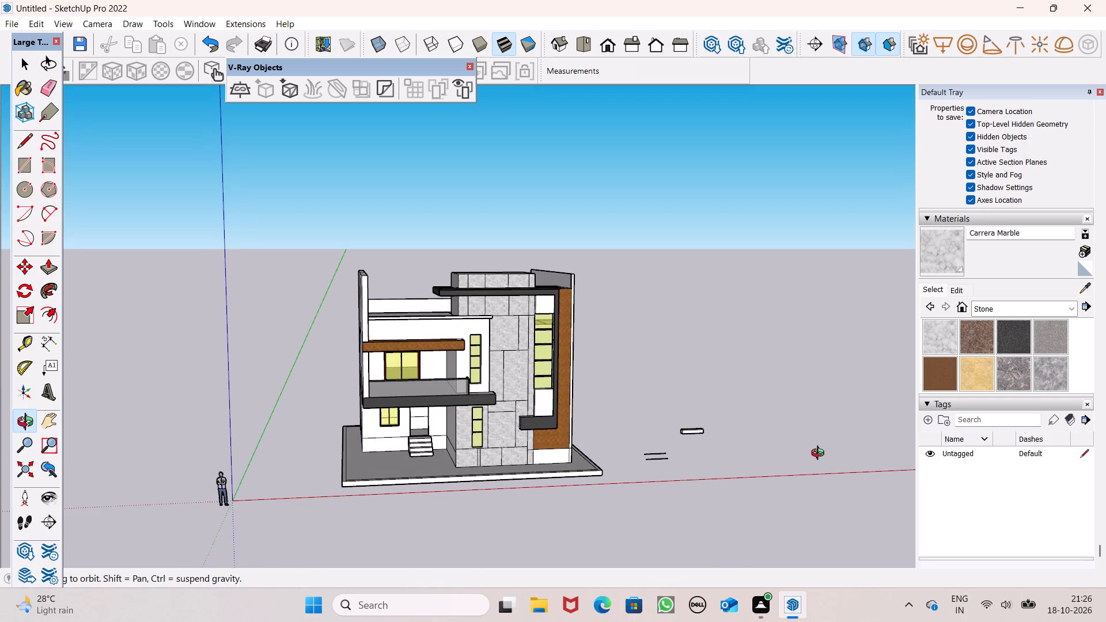
middle_click_drag(820, 454, 796, 446)
Paint the ground-floor entrance wall and the upper-floor front wall with Stone Brushed Khaki.
left_click(986, 368)
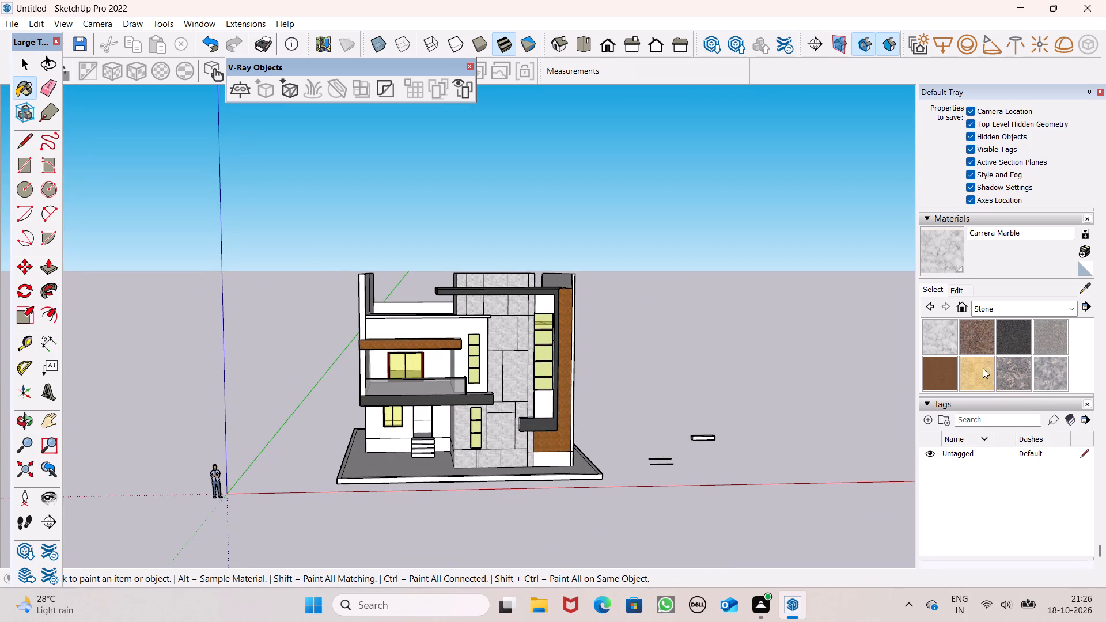
scroll(478, 411, "up", 5)
scroll(415, 427, "up", 13)
left_click(438, 412)
scroll(448, 409, "down", 14)
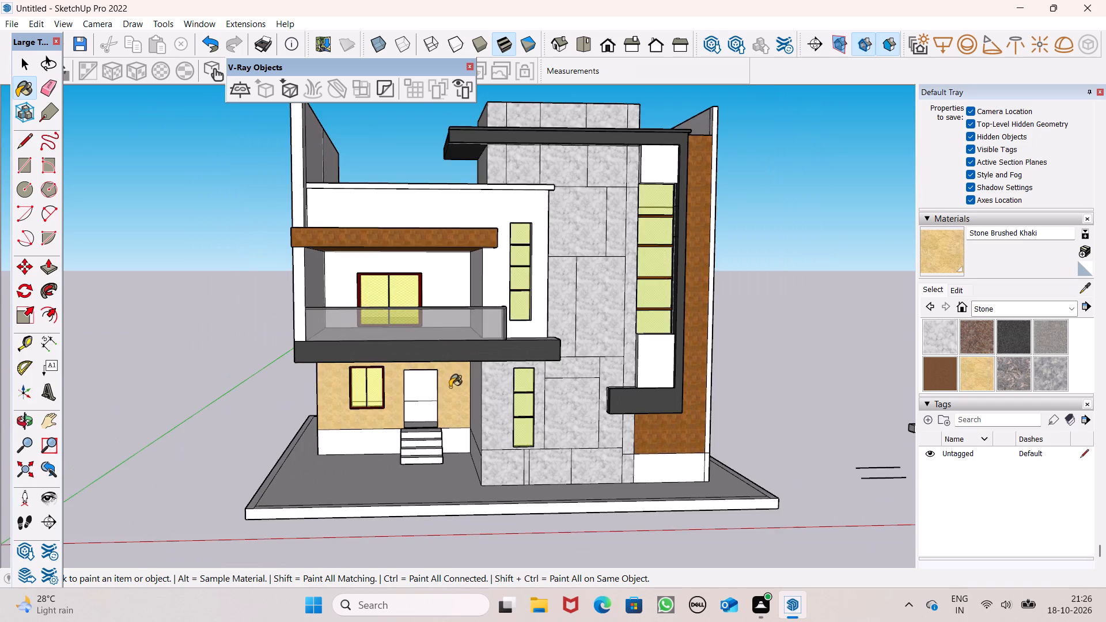
scroll(448, 382, "down", 5)
scroll(456, 313, "up", 6)
left_click(454, 300)
Paint the balcony's back wall, its inner side wall and the ground-floor side wall beside the tower with Stone Brushed Khaki.
scroll(448, 343, "up", 6)
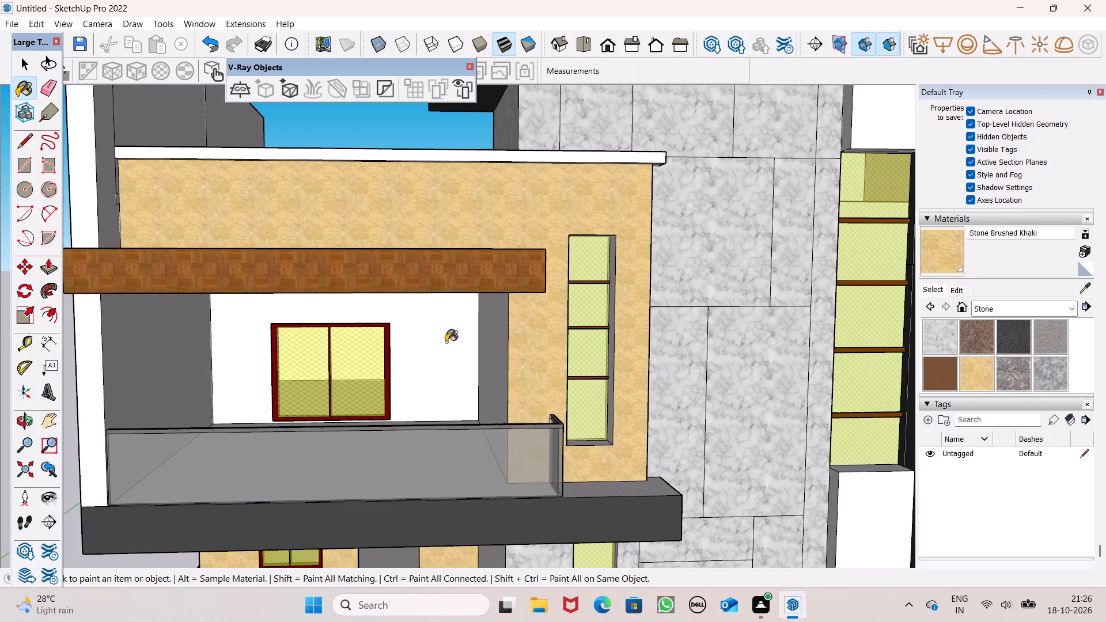
left_click(446, 342)
middle_click_drag(488, 355, 630, 326)
left_click(536, 340)
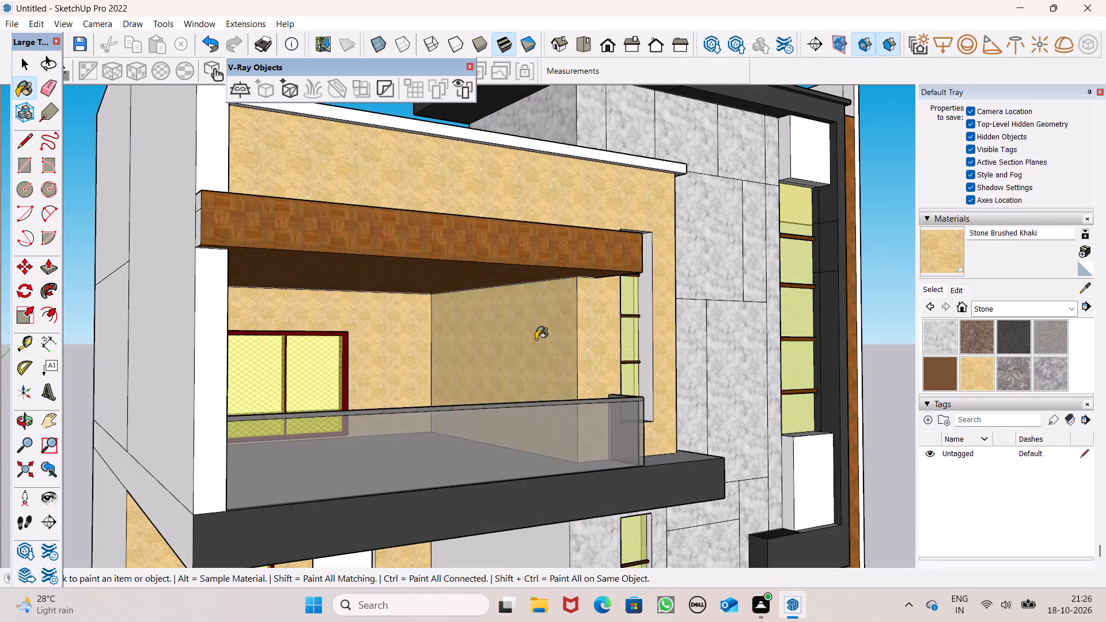
middle_click_drag(544, 355, 293, 396)
scroll(326, 423, "up", 2)
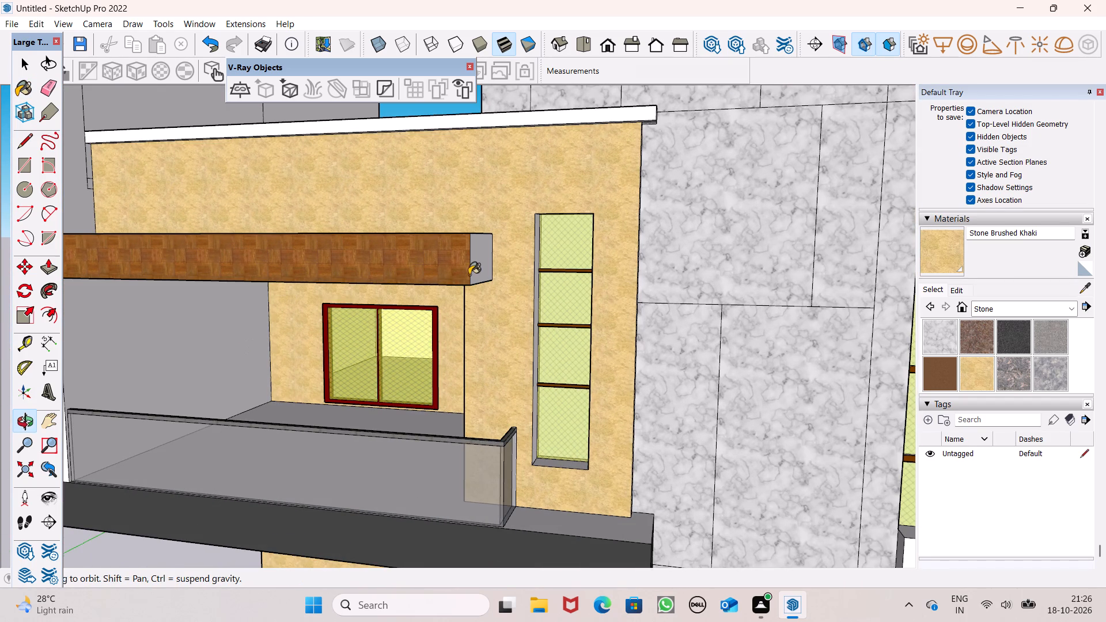
scroll(469, 279, "down", 5)
middle_click_drag(444, 479, 636, 423)
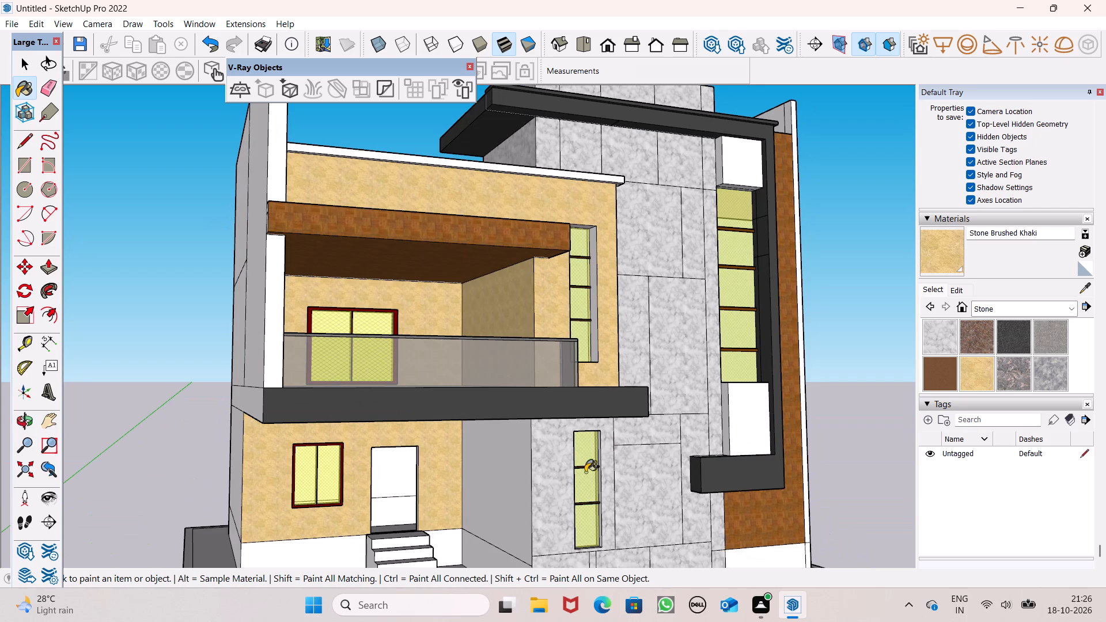
left_click(516, 472)
Erase the vertical line in the white base below the parquet panel and the short horizontal line on the edge strip beside it.
scroll(499, 389, "down", 8)
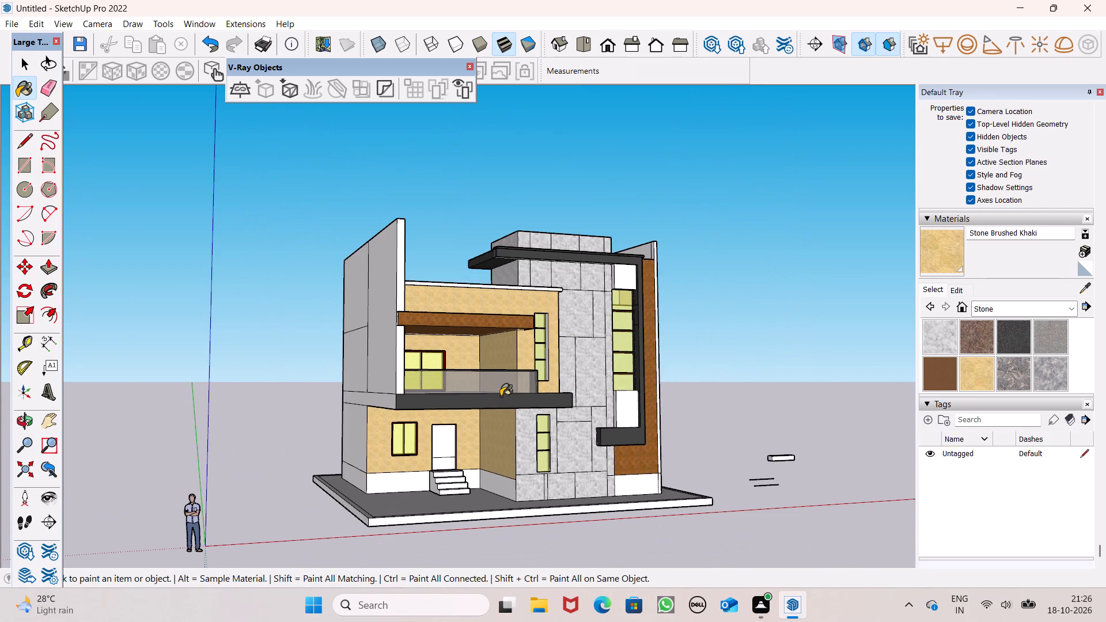
scroll(501, 396, "down", 4)
middle_click_drag(509, 449, 411, 493)
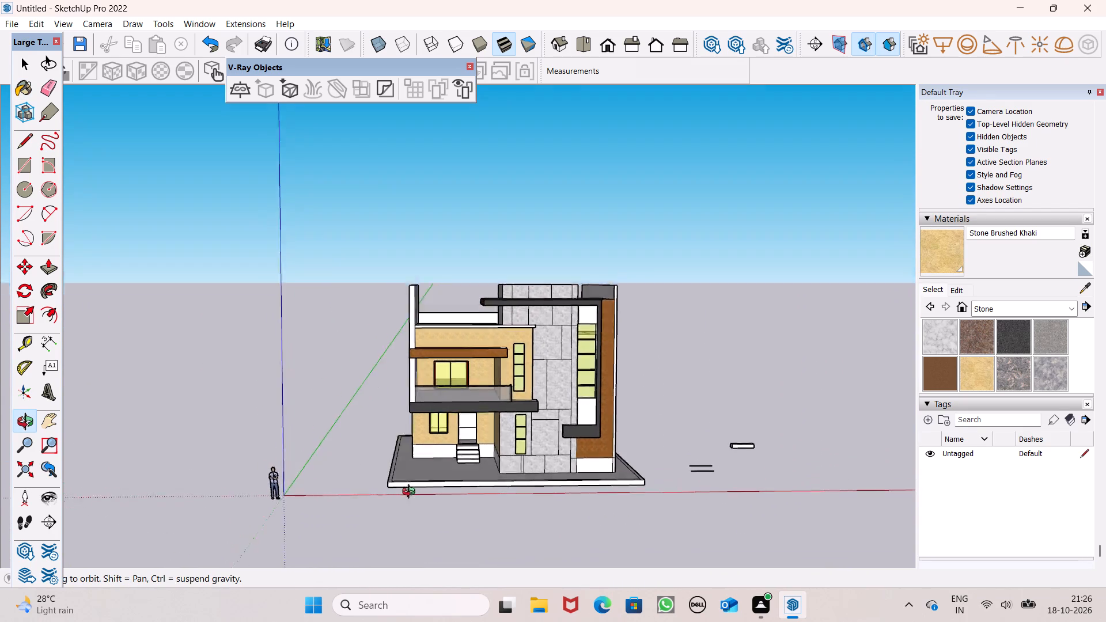
middle_click_drag(411, 493, 373, 517)
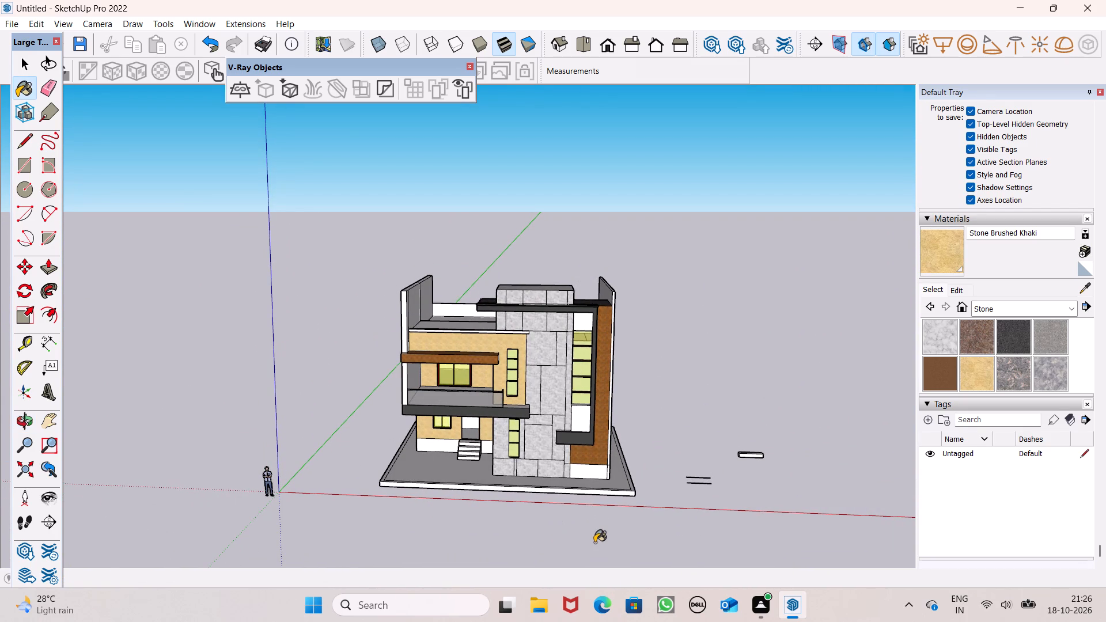
scroll(593, 512, "up", 2)
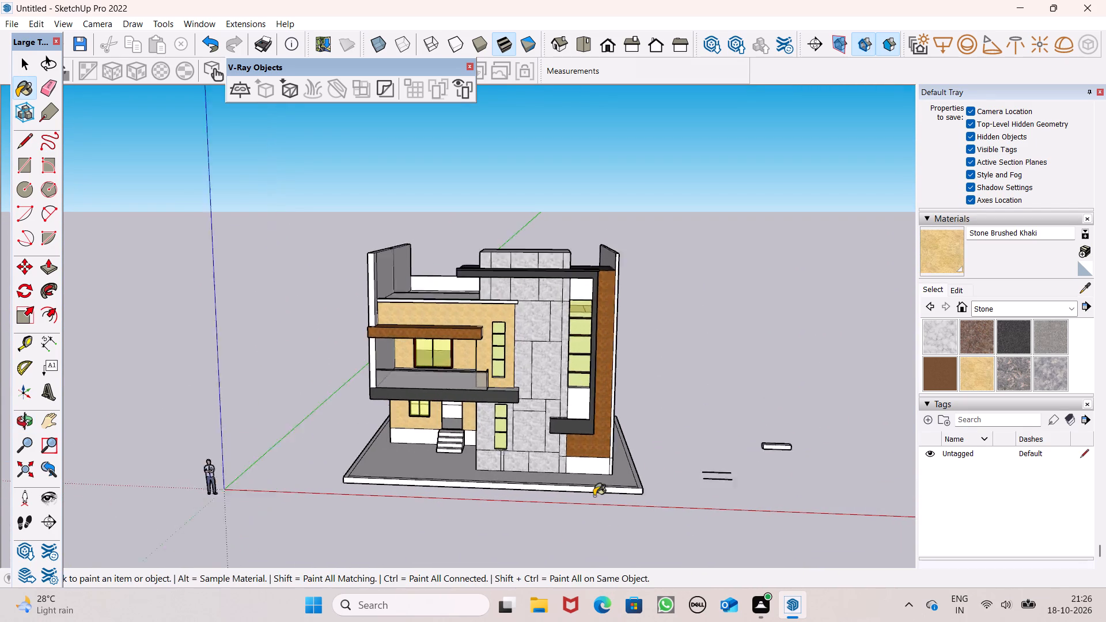
scroll(594, 496, "up", 6)
scroll(656, 449, "up", 7)
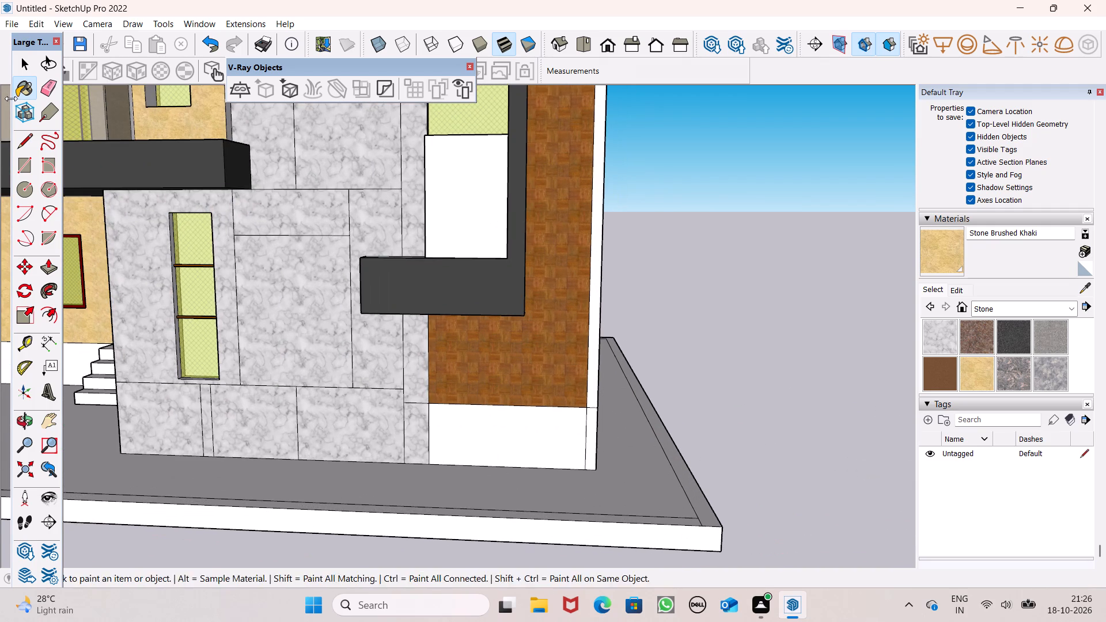
left_click(54, 90)
scroll(458, 341, "up", 5)
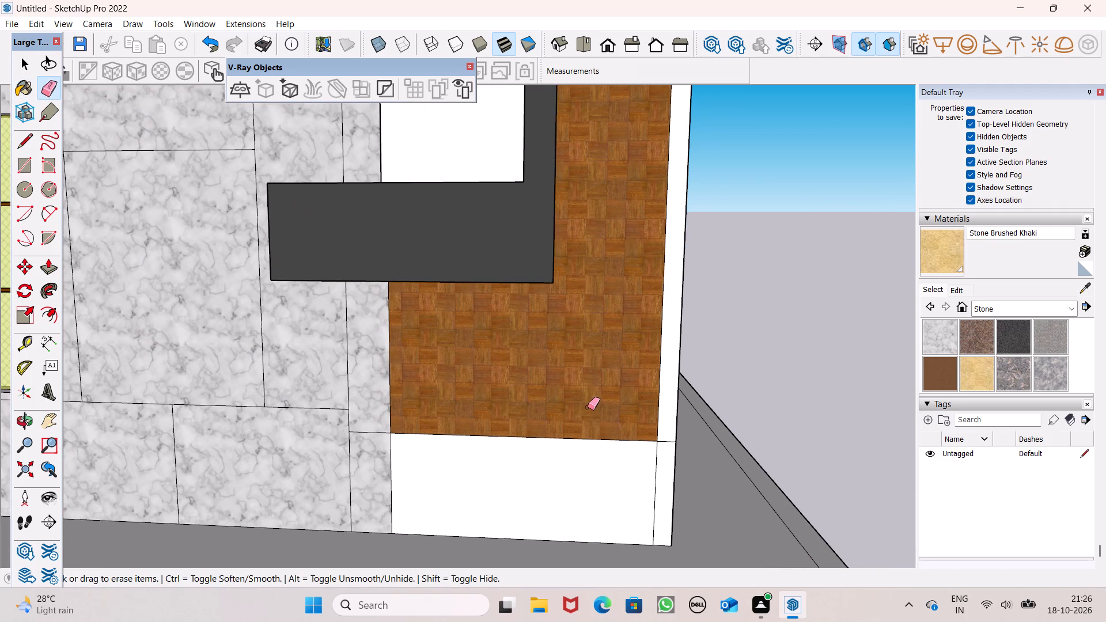
left_click_drag(657, 463, 652, 465)
left_click_drag(661, 430, 662, 443)
scroll(428, 372, "down", 2)
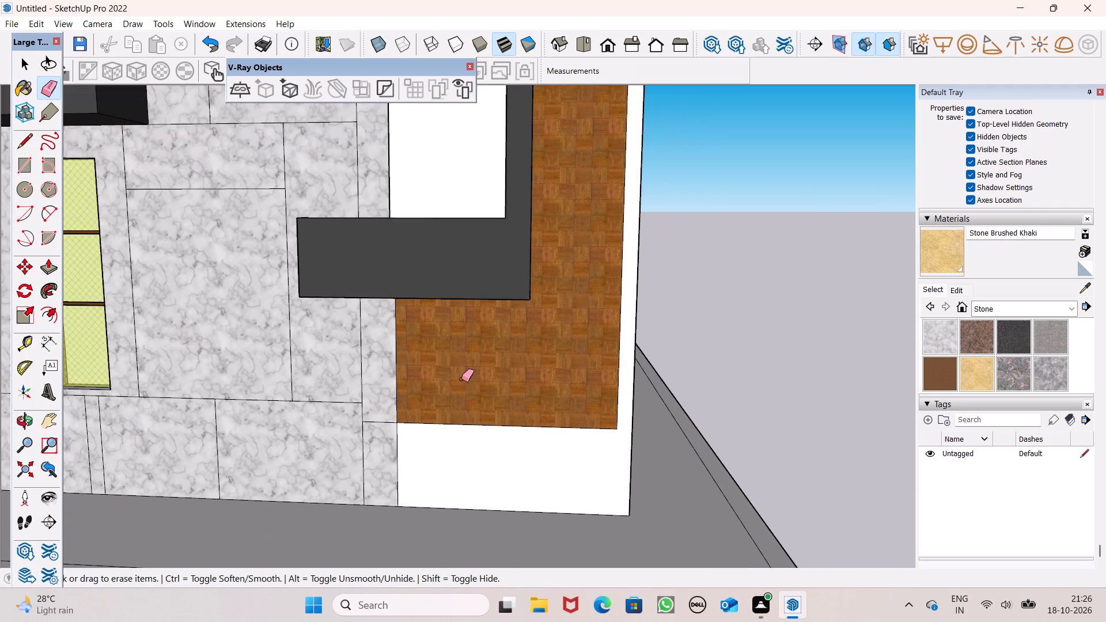
scroll(565, 439, "up", 5)
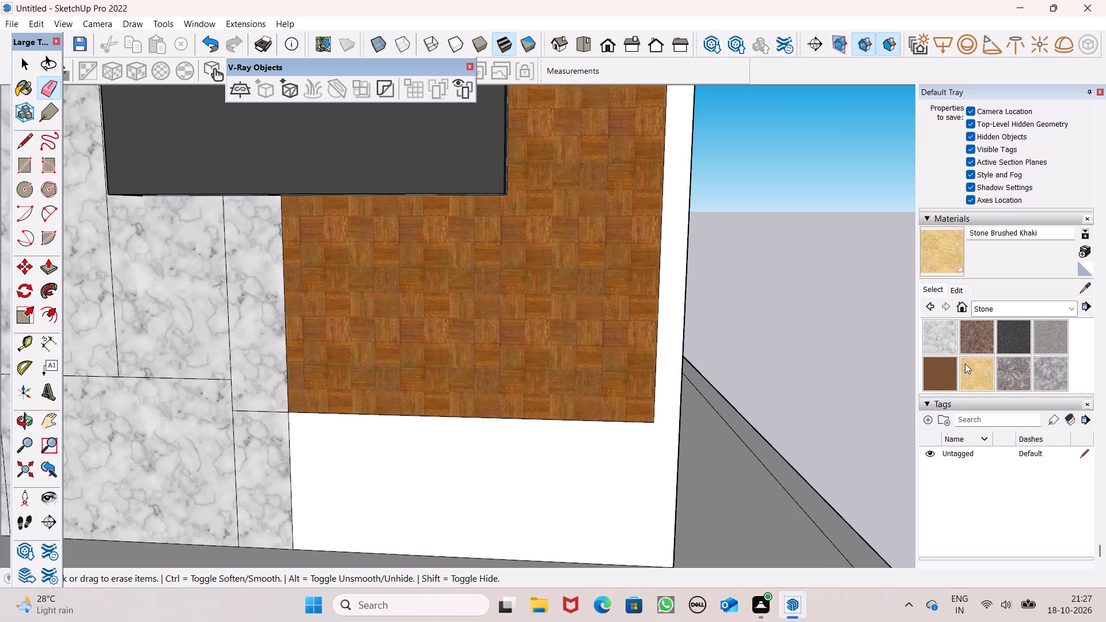
Draw a 3' vertical line from the parquet panel's lower outer corner down to the bottom of the wall.
left_click(18, 146)
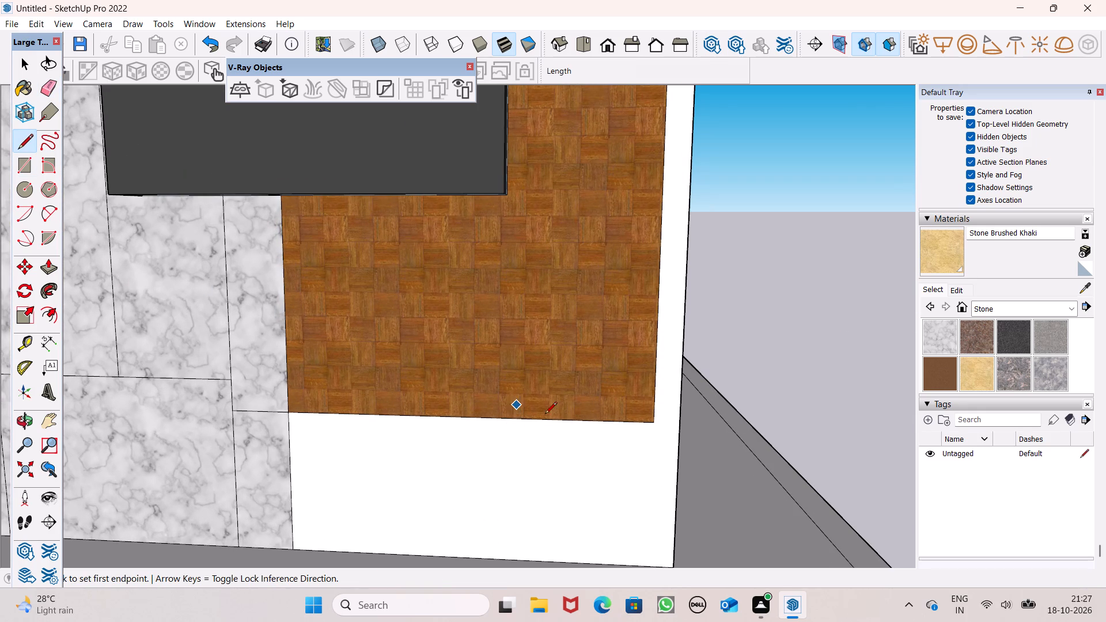
left_click(652, 419)
scroll(661, 523, "down", 5)
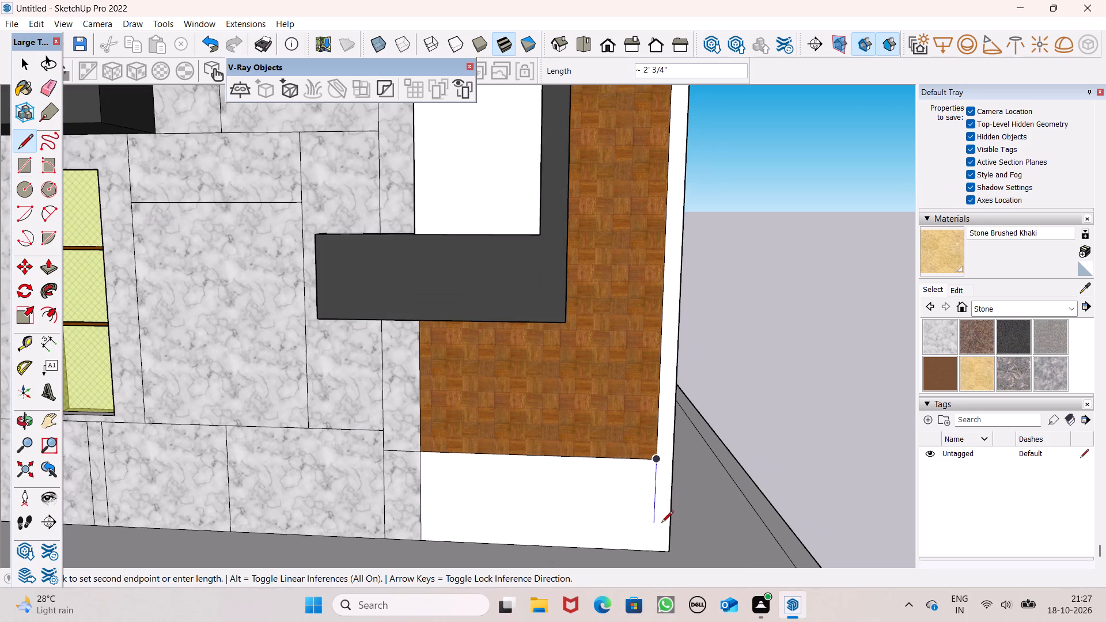
left_click(654, 555)
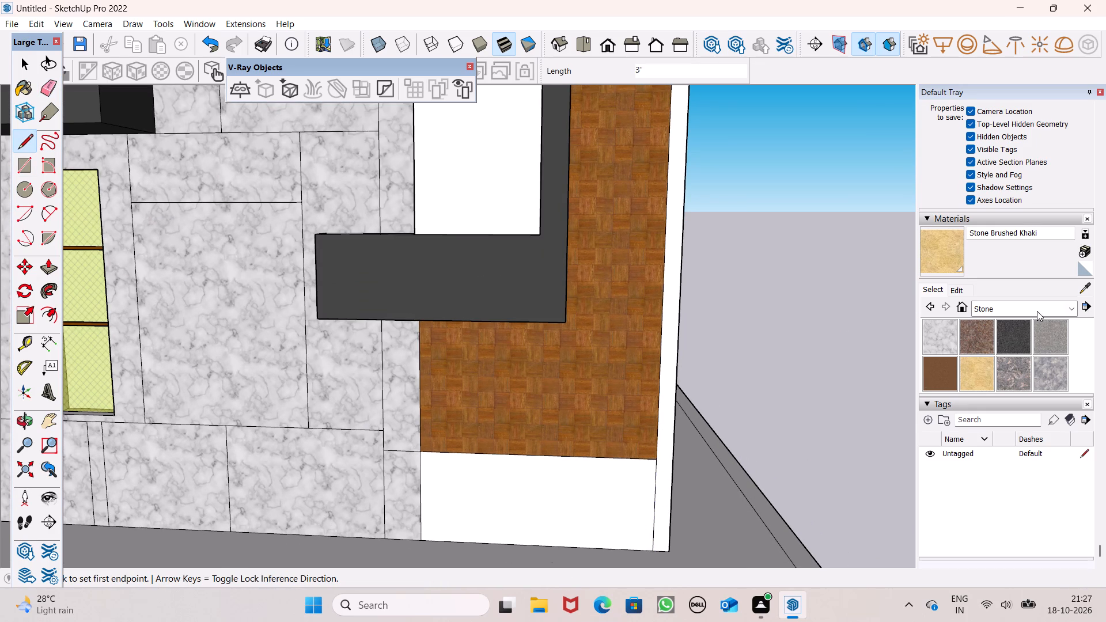
Paint the white base panel below the parquet panel with Wood Floor Parquet.
left_click(1037, 311)
left_click(1037, 497)
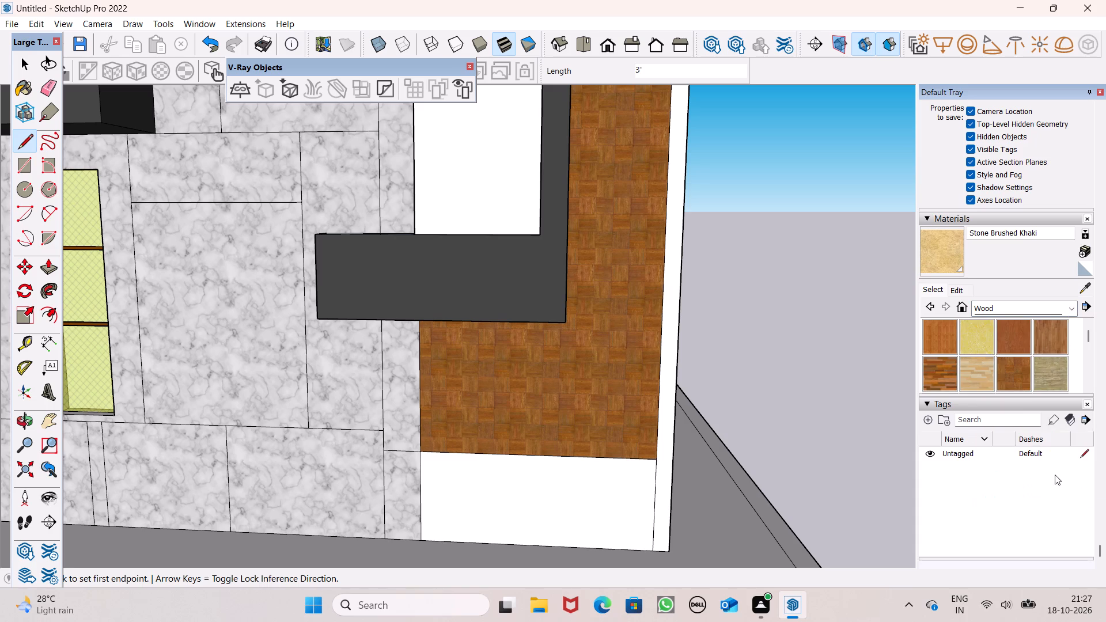
left_click(1009, 369)
left_click(600, 491)
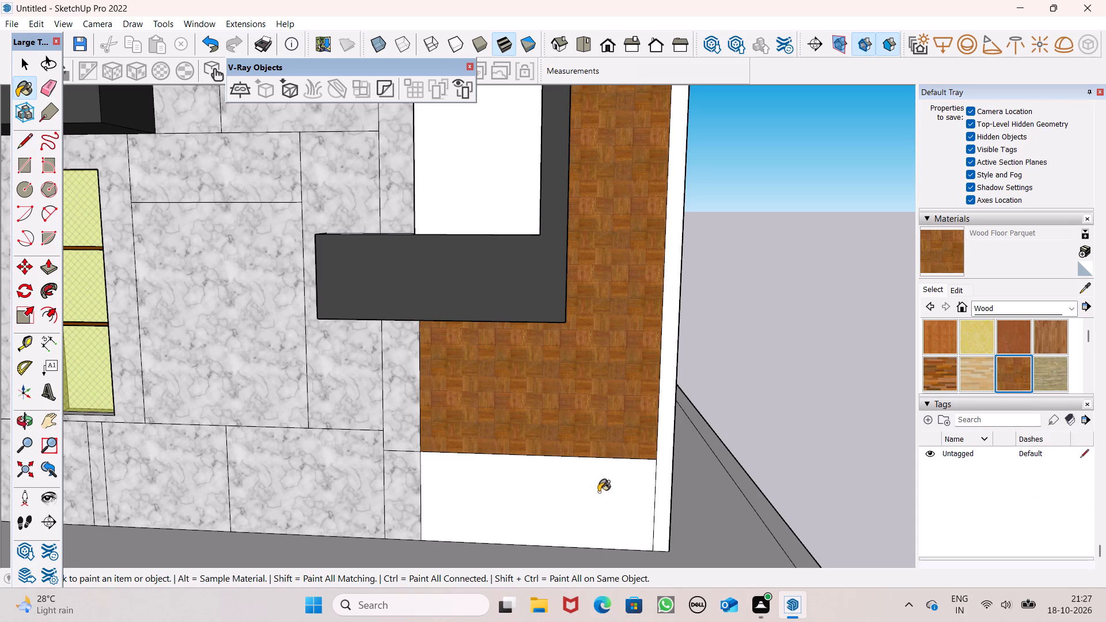
Erase the horizontal line dividing the parquet panel from its newly painted base.
scroll(696, 433, "down", 6)
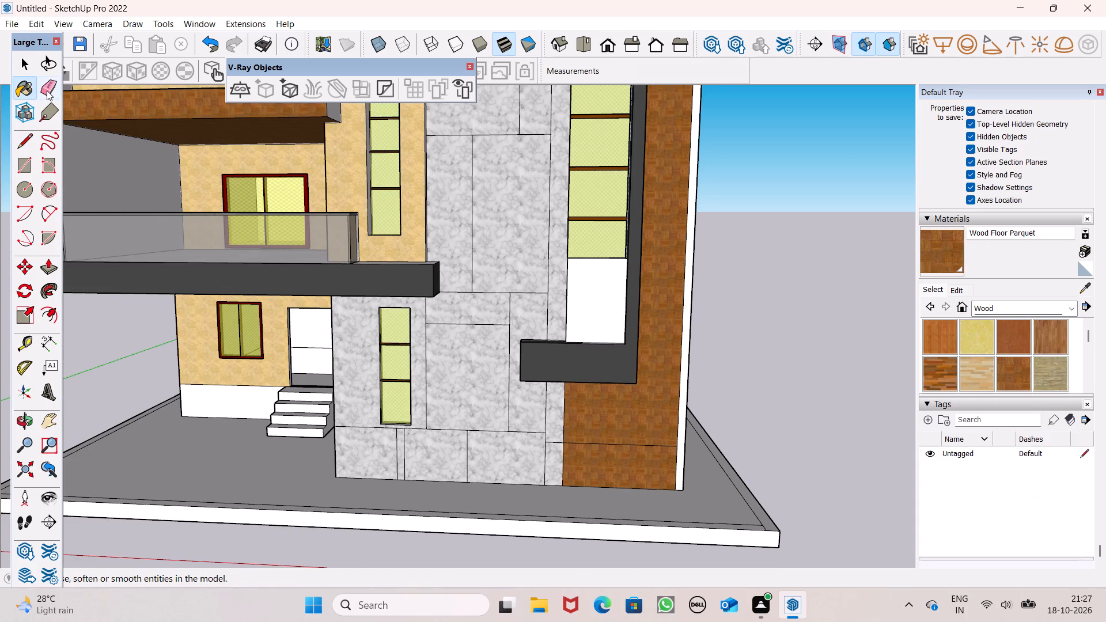
left_click(47, 90)
scroll(529, 433, "up", 5)
left_click_drag(650, 426, 648, 453)
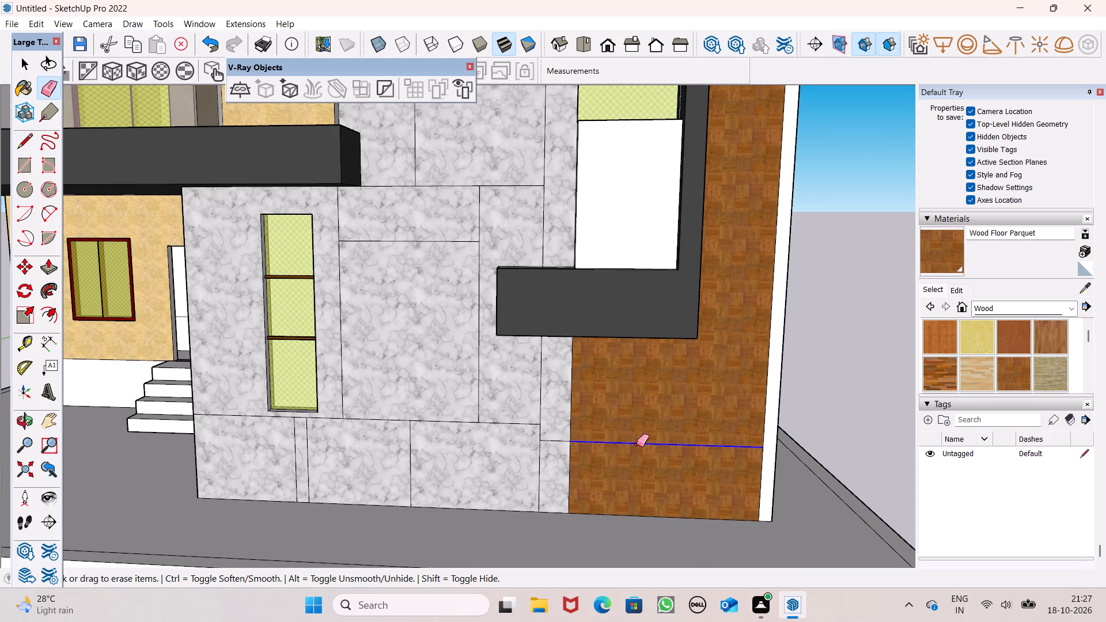
scroll(630, 413, "down", 5)
scroll(637, 426, "up", 3)
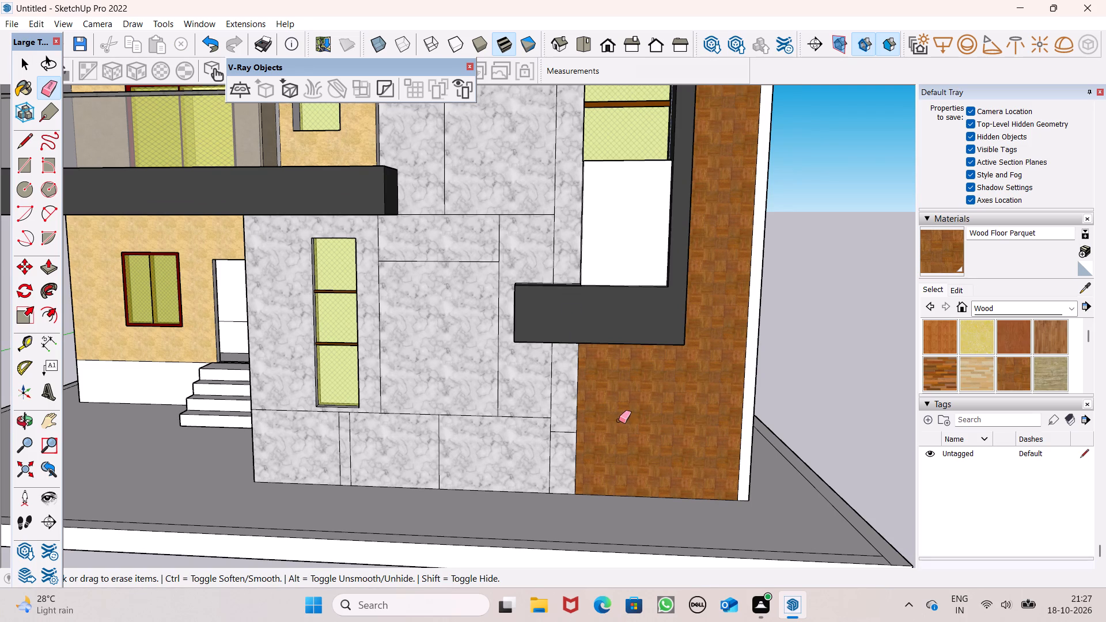
Push/Pull the narrow perimeter strip along the sides of the plot up 6' to form the boundary walls.
scroll(721, 483, "down", 7)
scroll(708, 426, "down", 7)
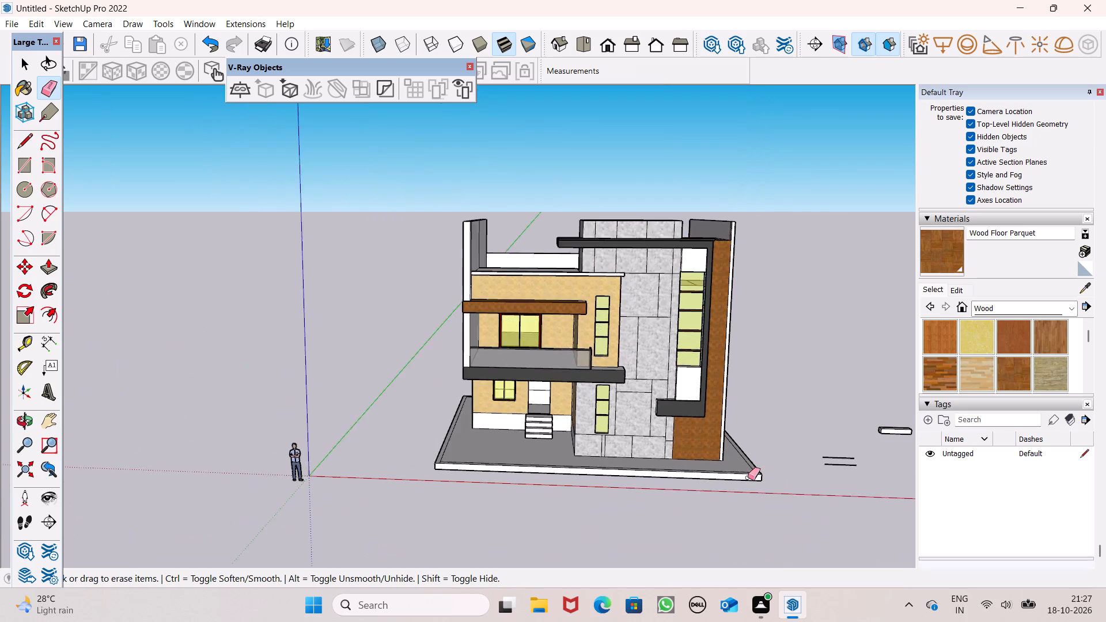
scroll(748, 477, "up", 1)
middle_click_drag(748, 477, 721, 601)
scroll(639, 546, "up", 2)
key("space")
scroll(380, 362, "up", 1)
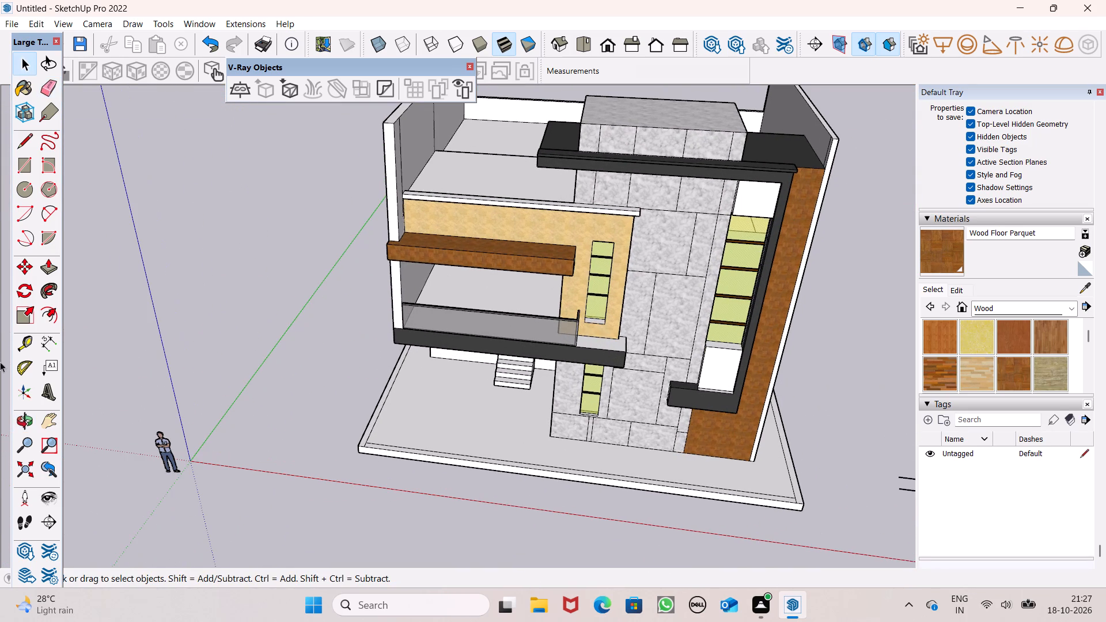
left_click(48, 263)
scroll(355, 435, "up", 5)
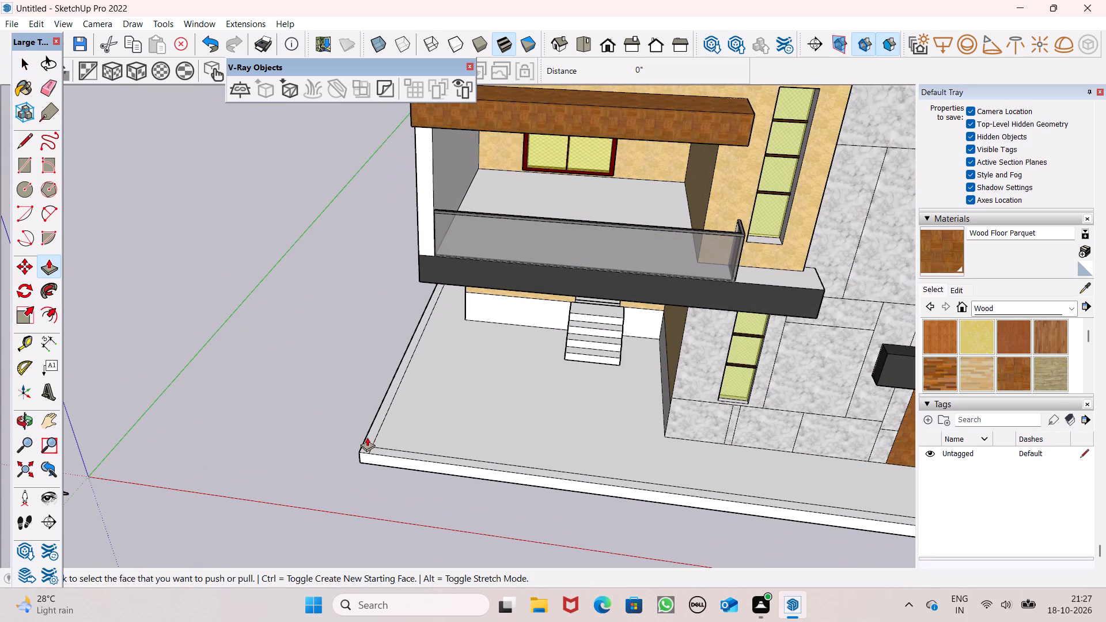
left_click_drag(367, 437, 334, 367)
type("6'")
key("Return")
scroll(181, 321, "down", 7)
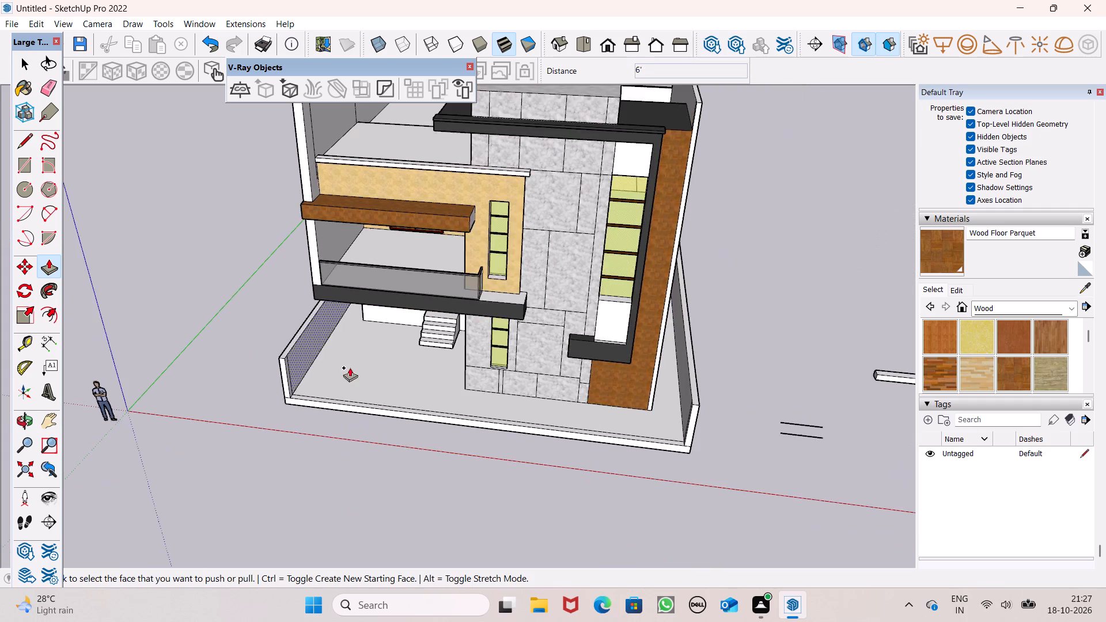
middle_click_drag(351, 367, 326, 257)
scroll(480, 484, "up", 1)
middle_click_drag(480, 484, 556, 520)
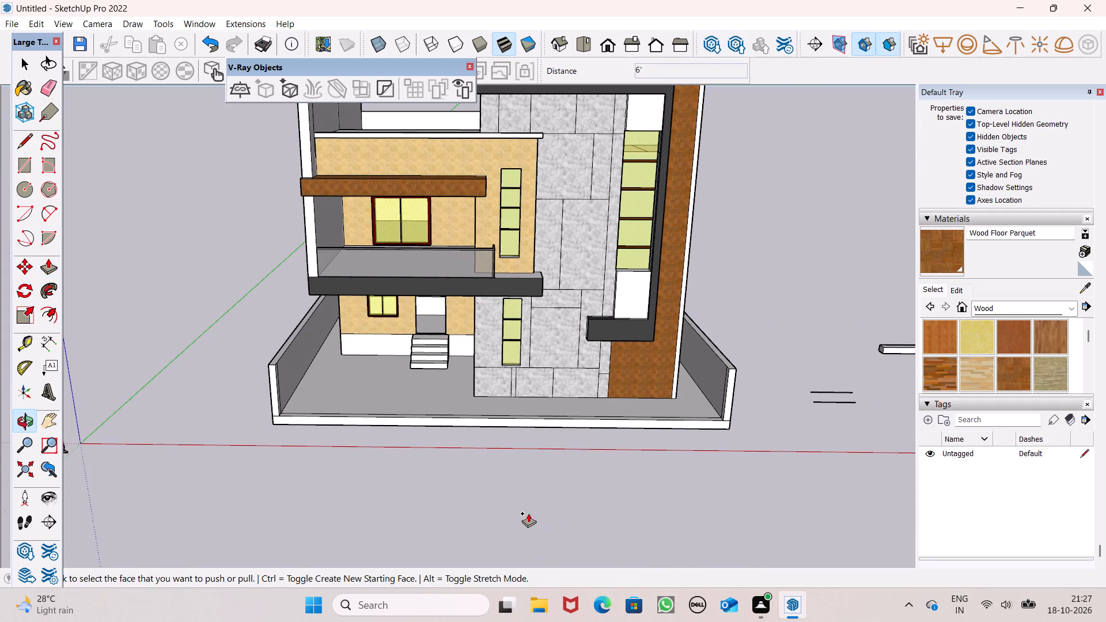
key("space")
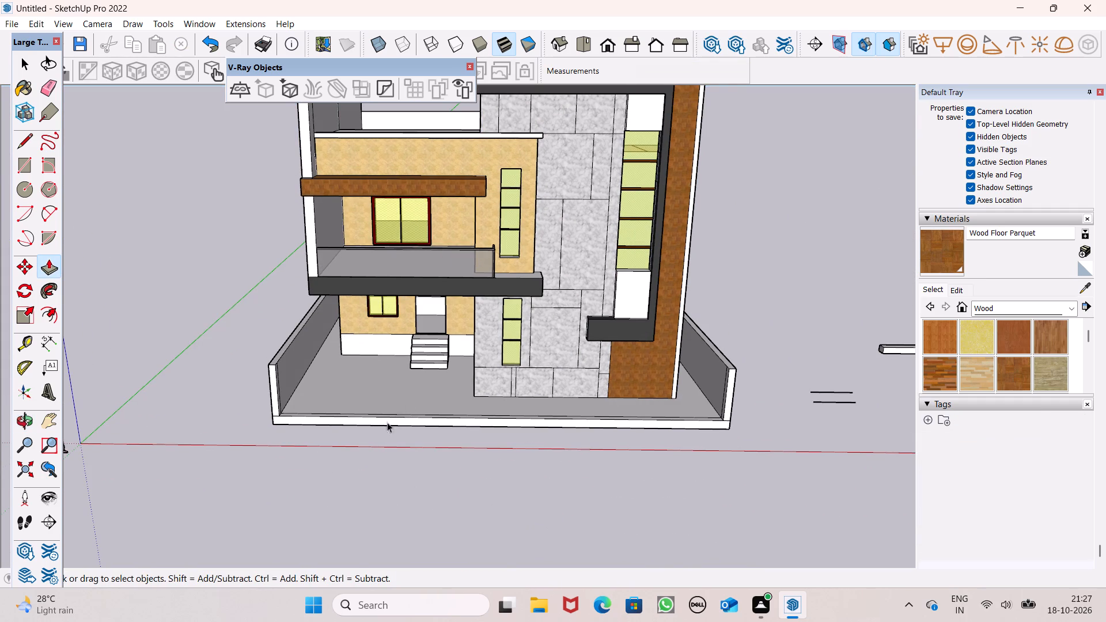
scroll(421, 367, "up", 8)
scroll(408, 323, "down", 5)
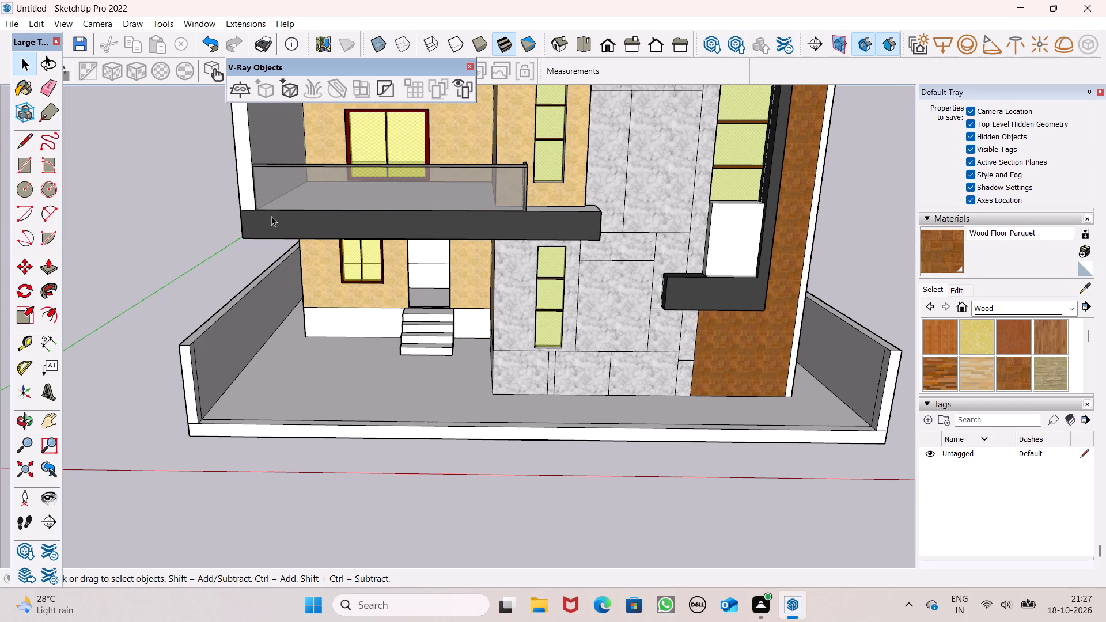
Paint the front and top faces of the white coping above the upper khaki wall with Stone Brushed Khaki.
scroll(441, 226, "down", 13)
scroll(450, 153, "up", 11)
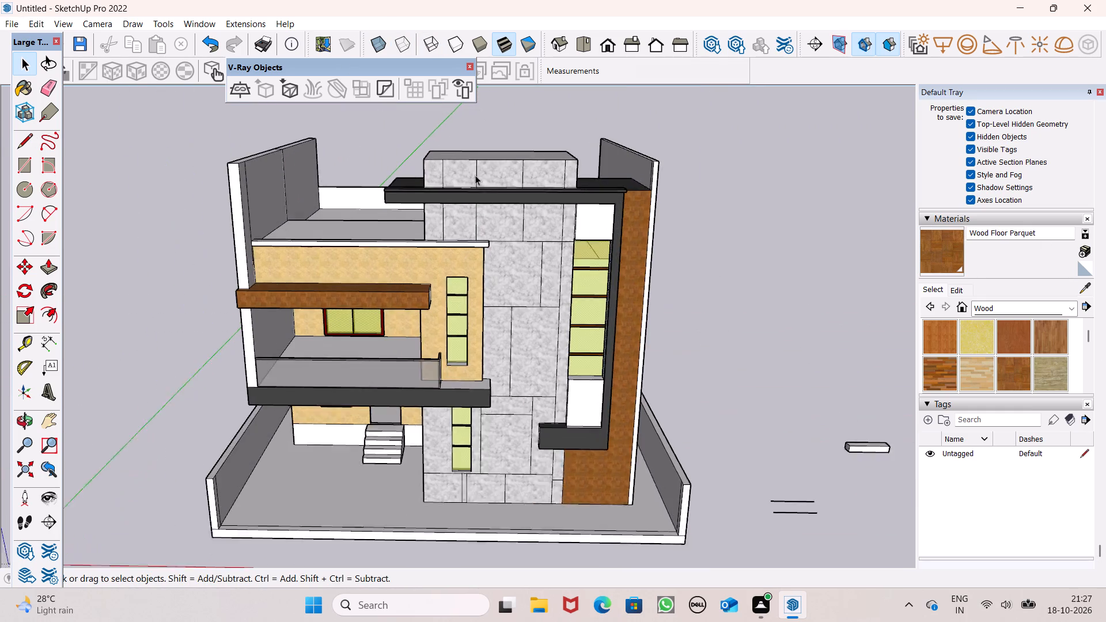
scroll(475, 175, "up", 1)
scroll(459, 233, "up", 5)
scroll(484, 146, "down", 2)
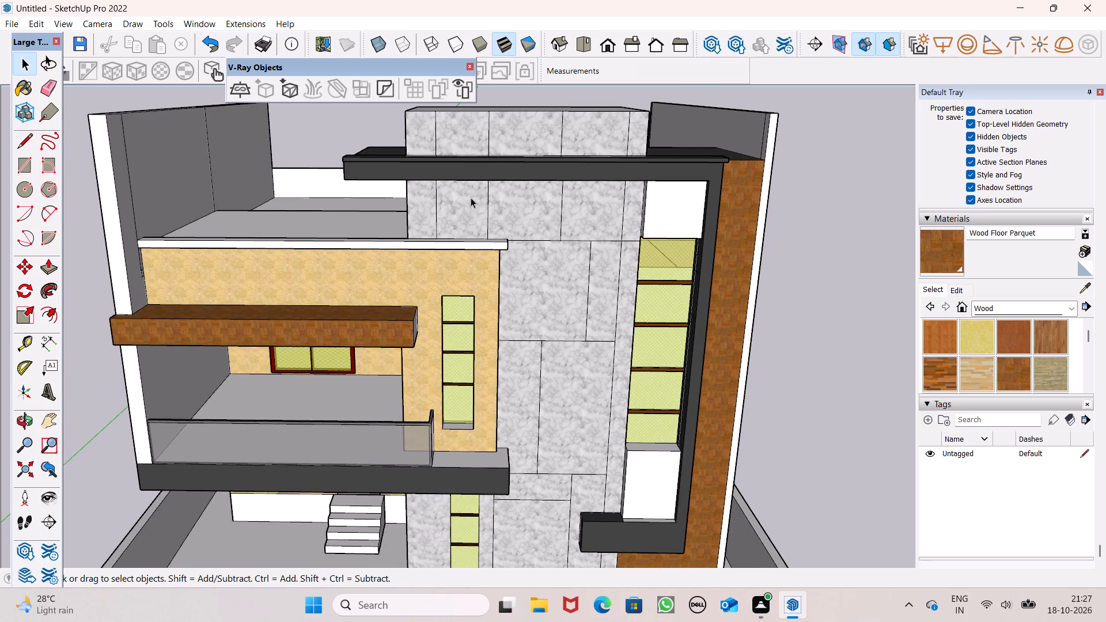
scroll(471, 221, "up", 3)
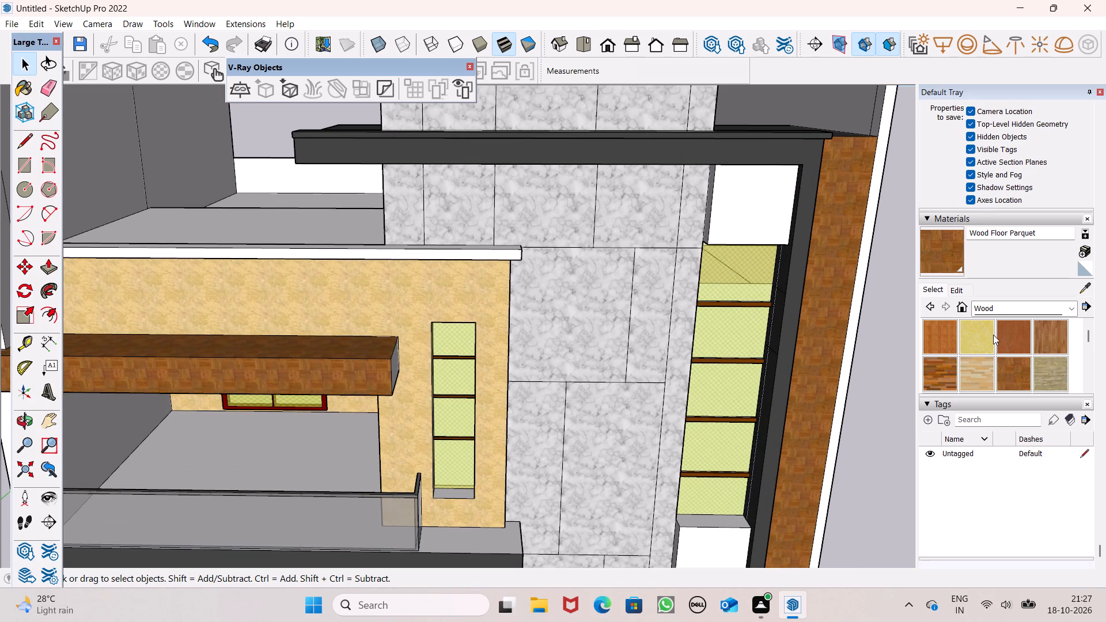
left_click(990, 312)
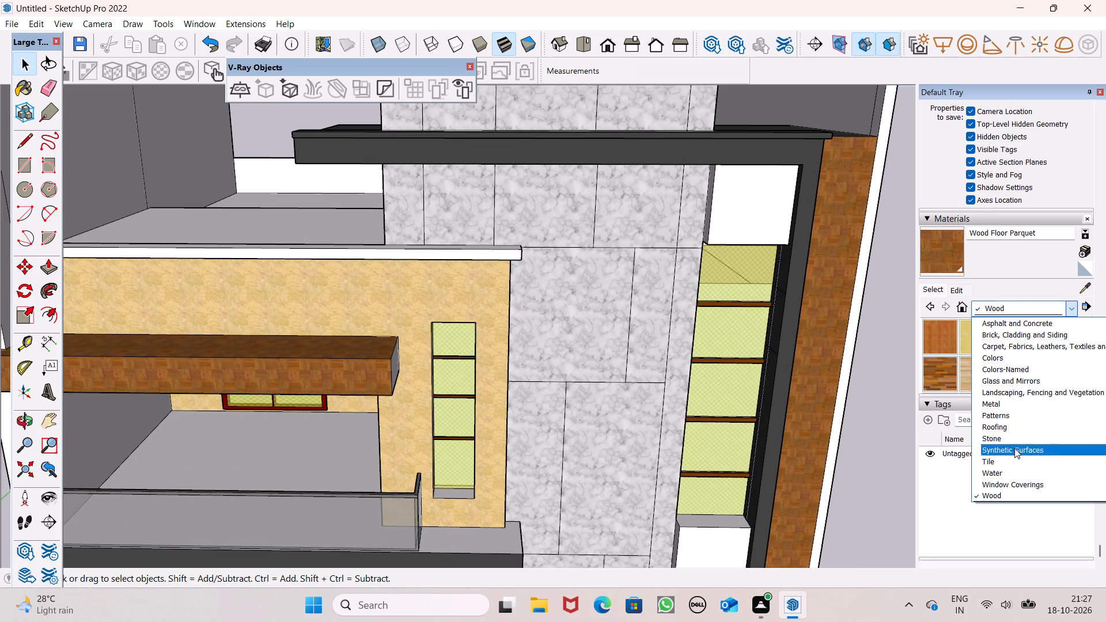
left_click(1021, 464)
scroll(975, 351, "down", 6)
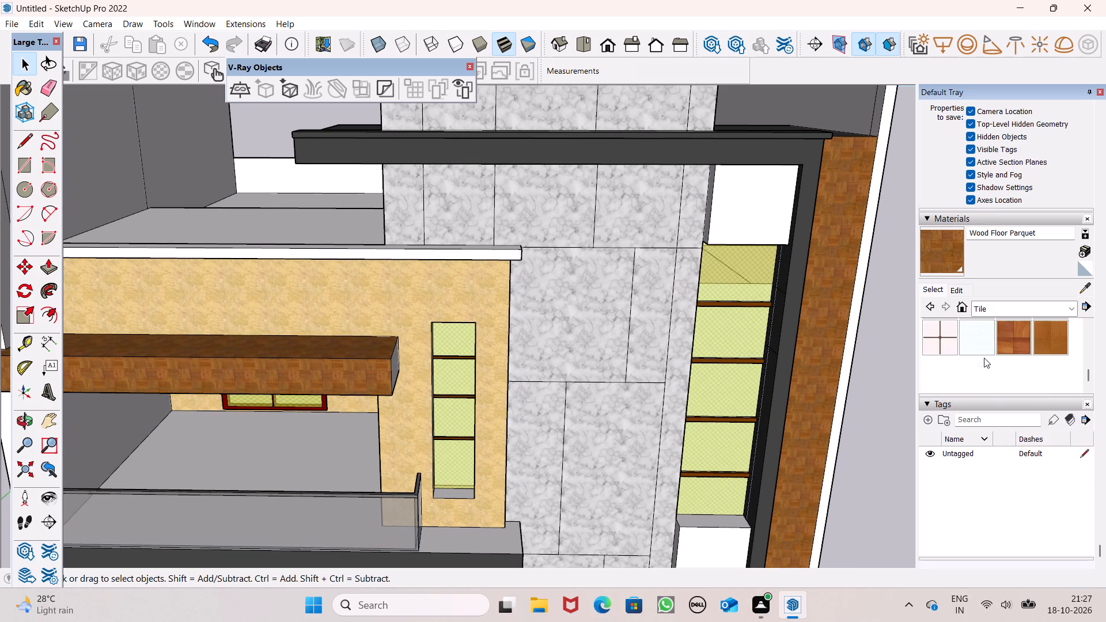
left_click(1009, 309)
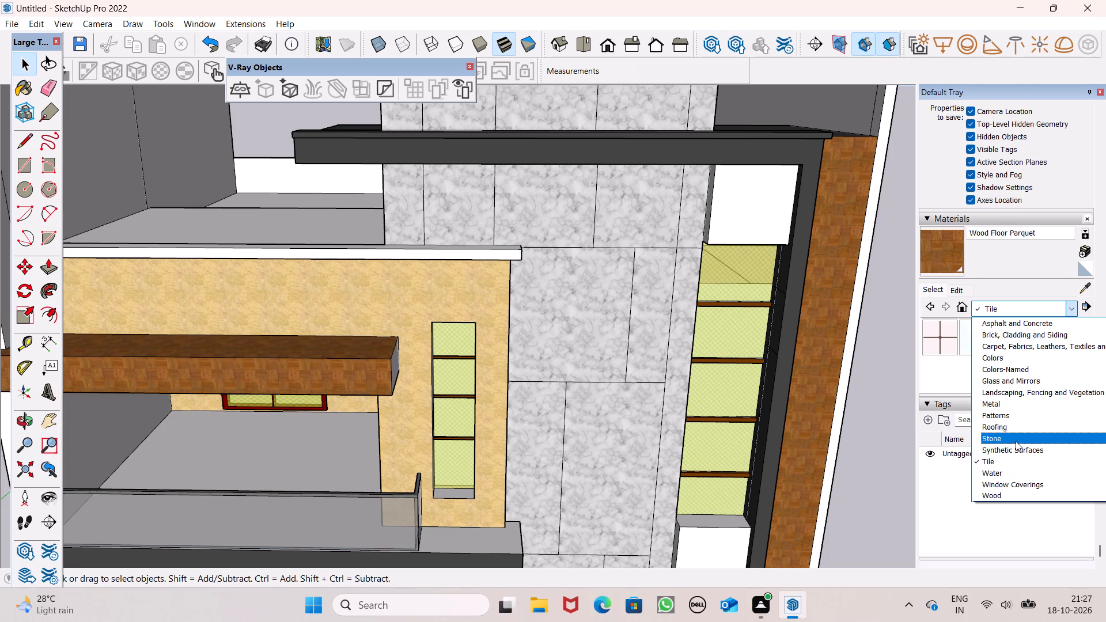
left_click(1016, 441)
left_click(986, 383)
scroll(231, 252, "up", 4)
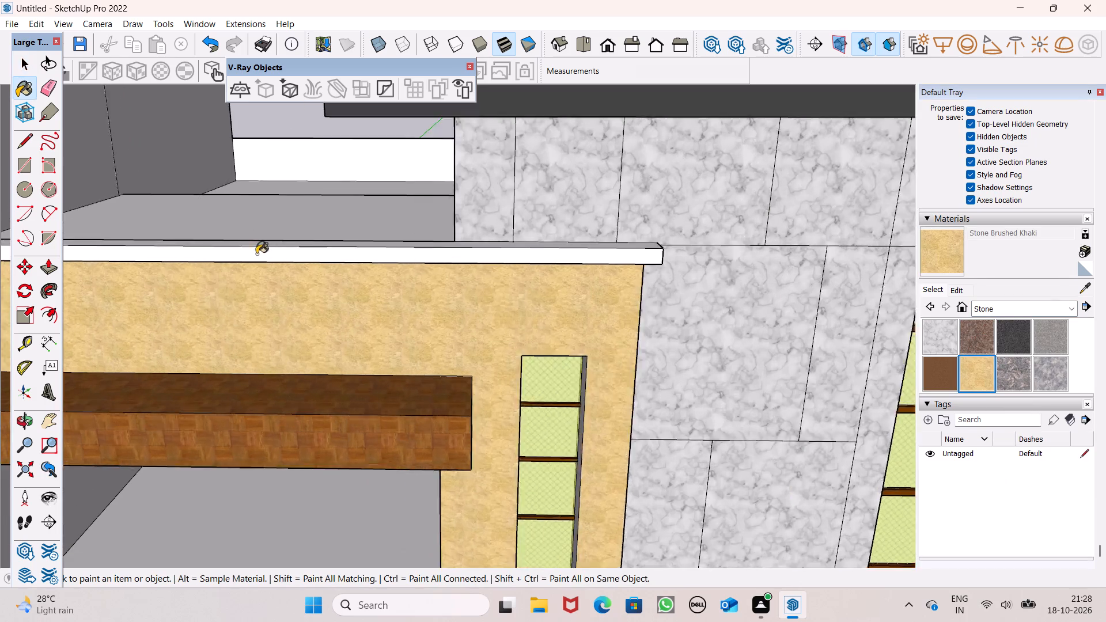
scroll(256, 254, "up", 2)
middle_click_drag(450, 286, 384, 366)
scroll(463, 378, "up", 5)
left_click(500, 342)
left_click(507, 356)
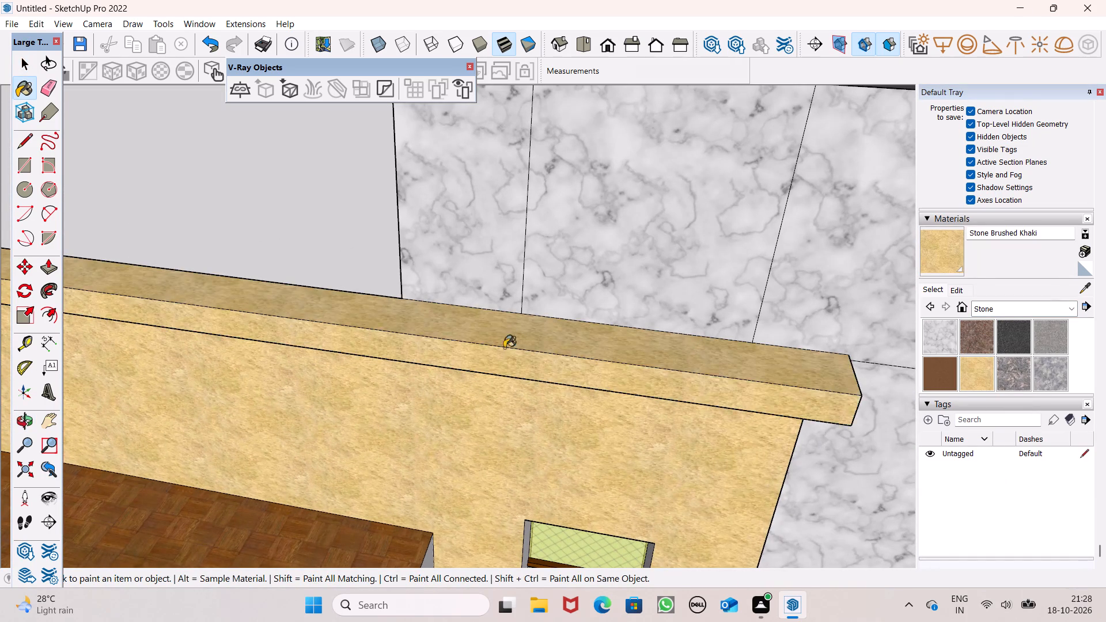
Paint the coping's underside and end face and the upper wall's narrow side face with Stone Brushed Khaki.
scroll(479, 304, "down", 6)
scroll(507, 346, "down", 3)
middle_click_drag(517, 354, 365, 50)
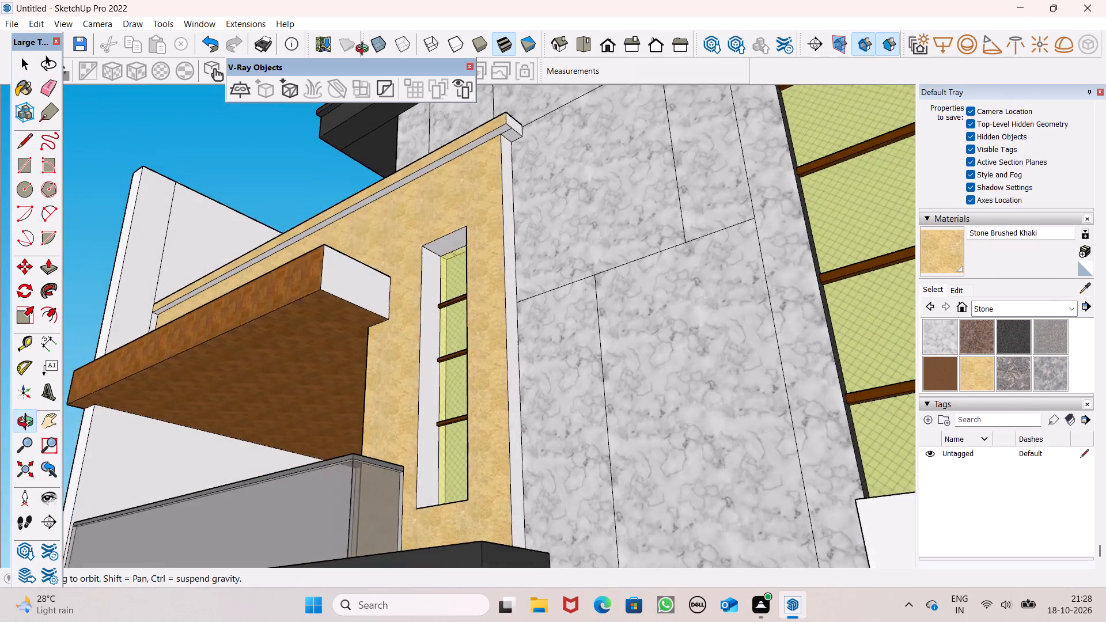
middle_click_drag(365, 50, 359, 52)
scroll(420, 118, "up", 7)
scroll(526, 136, "up", 5)
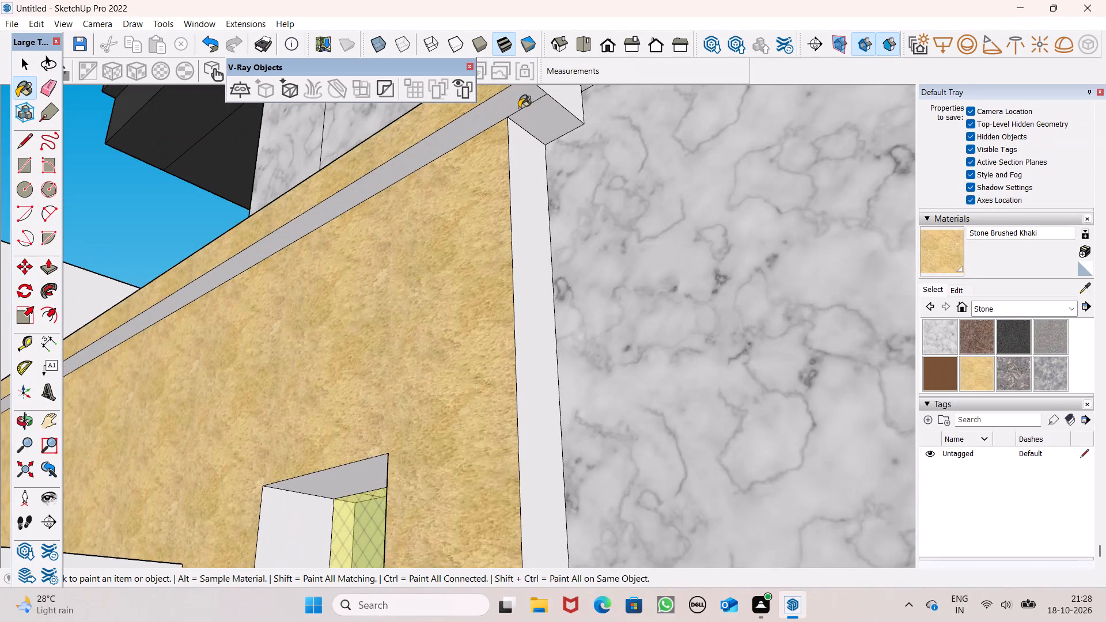
left_click(519, 108)
left_click(547, 122)
scroll(528, 177, "down", 6)
left_click(547, 130)
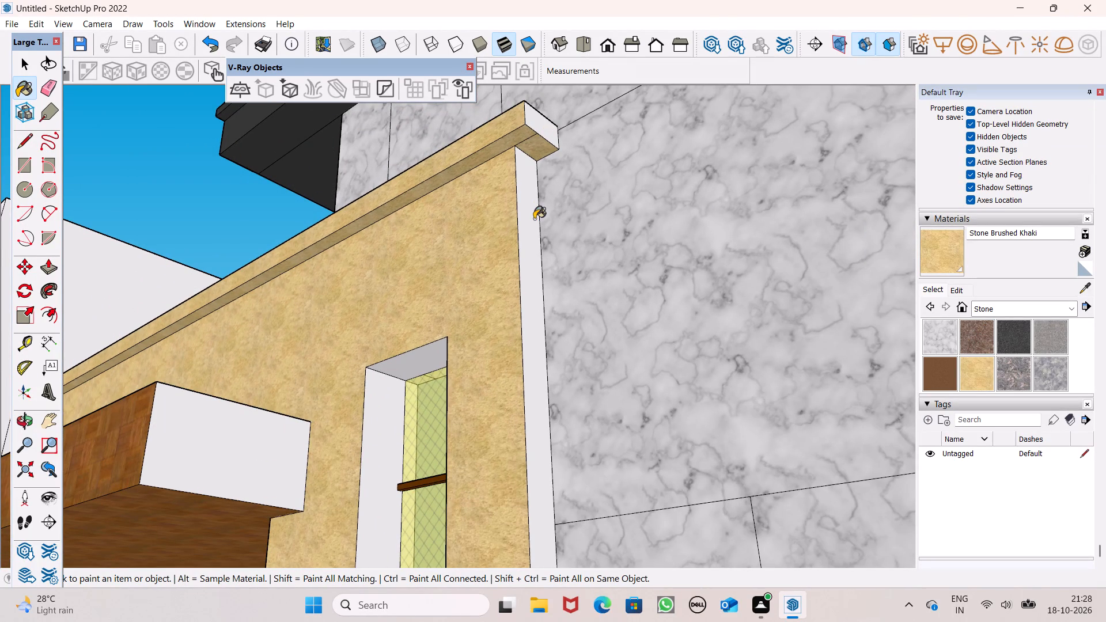
left_click(533, 219)
Paint the white end face of the projecting wooden canopy above the balcony with Wood Floor Parquet.
scroll(491, 170, "down", 17)
middle_click_drag(404, 226, 427, 263)
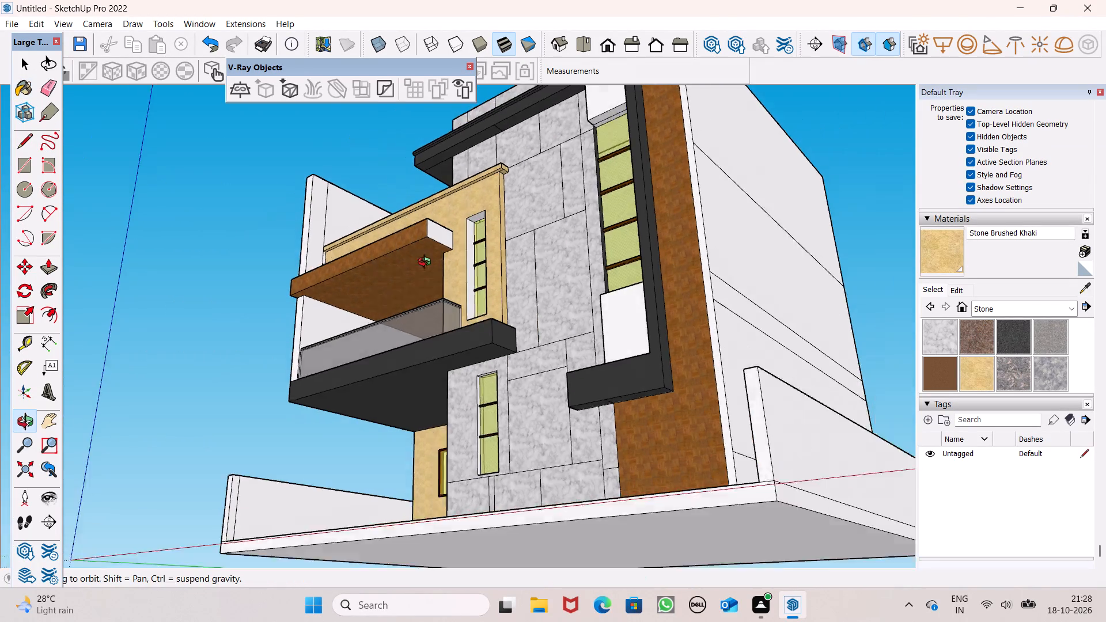
middle_click_drag(427, 263, 310, 414)
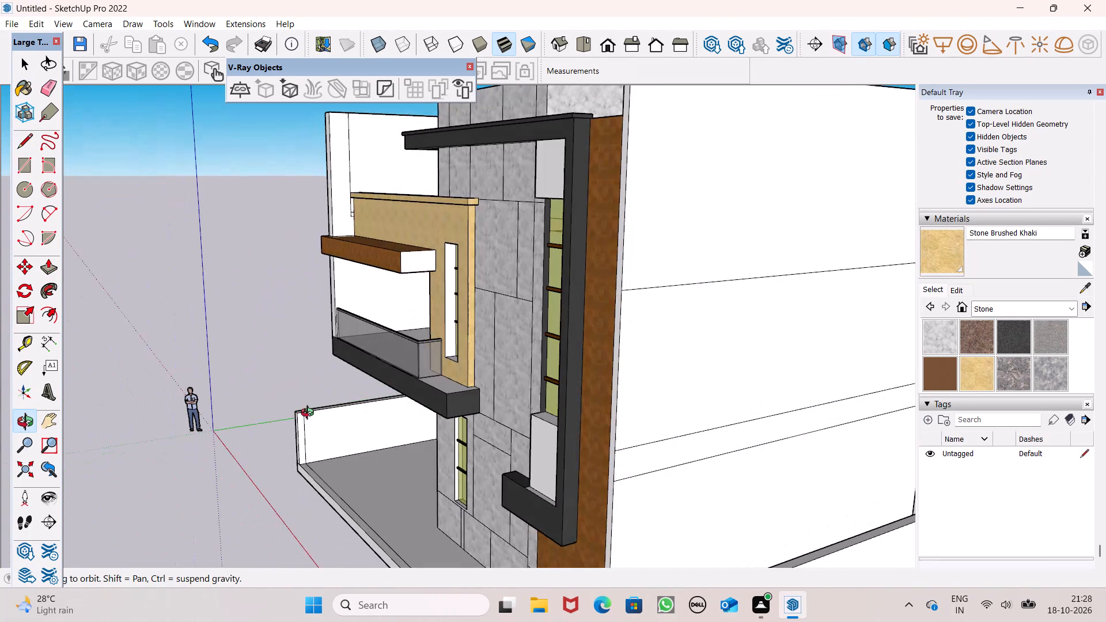
middle_click_drag(310, 414, 607, 426)
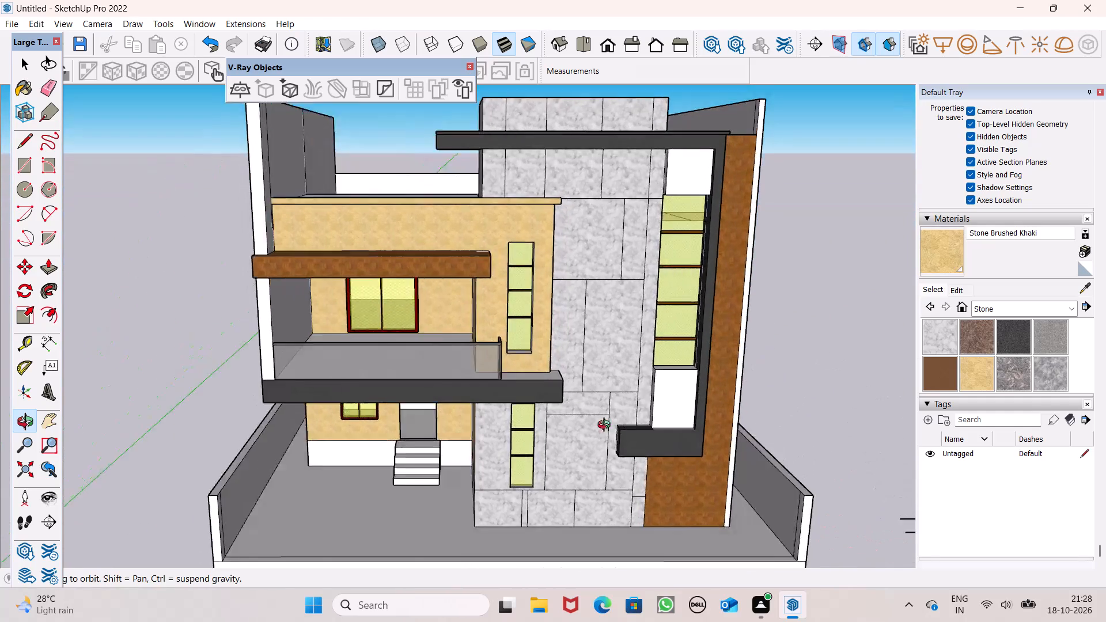
middle_click_drag(607, 426, 540, 428)
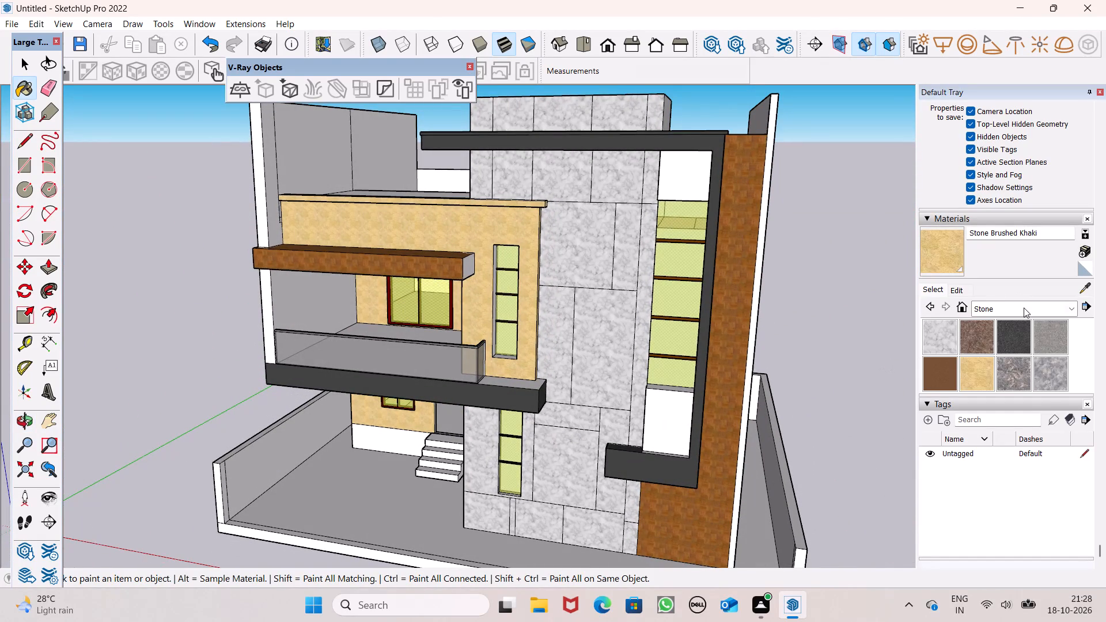
left_click(1024, 308)
left_click(1021, 499)
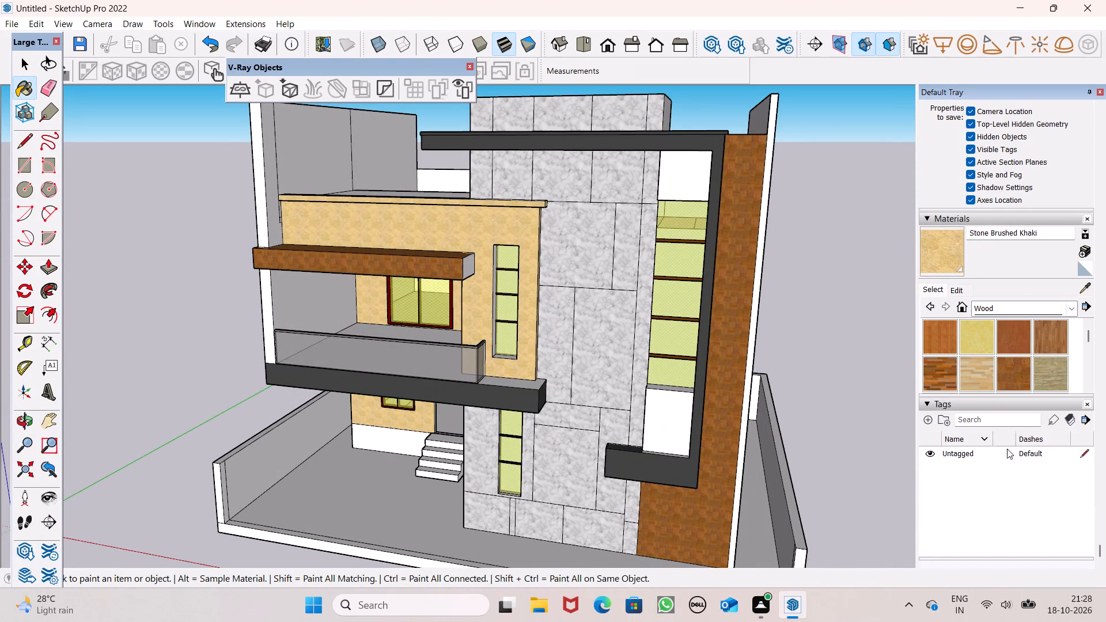
left_click(1010, 373)
middle_click_drag(360, 342, 340, 98)
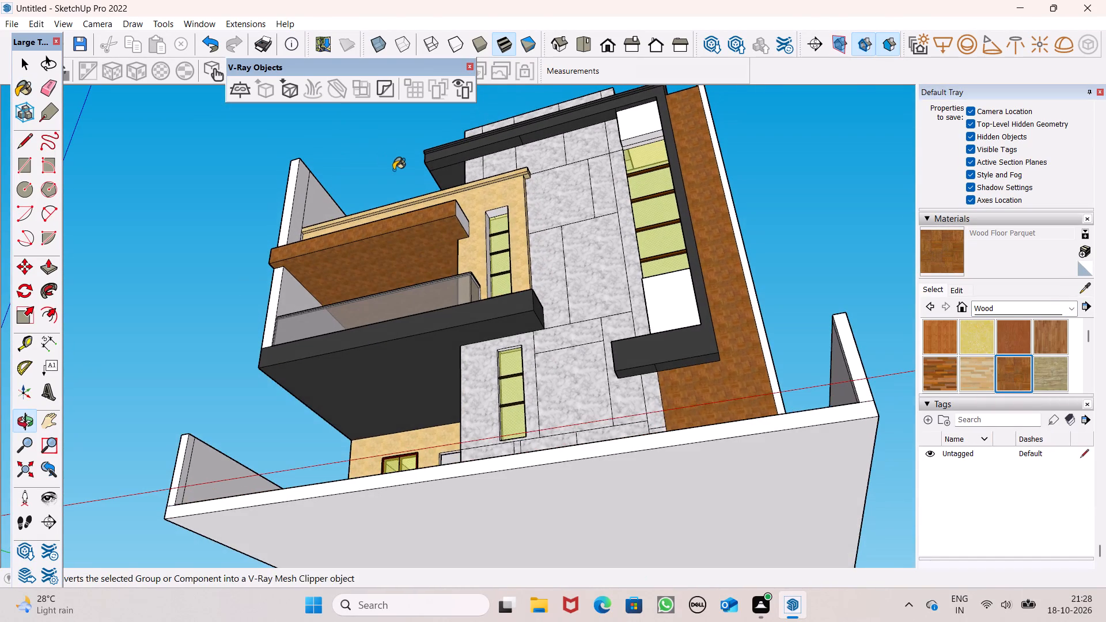
scroll(400, 176, "up", 6)
middle_click_drag(487, 247, 385, 382)
scroll(389, 359, "up", 6)
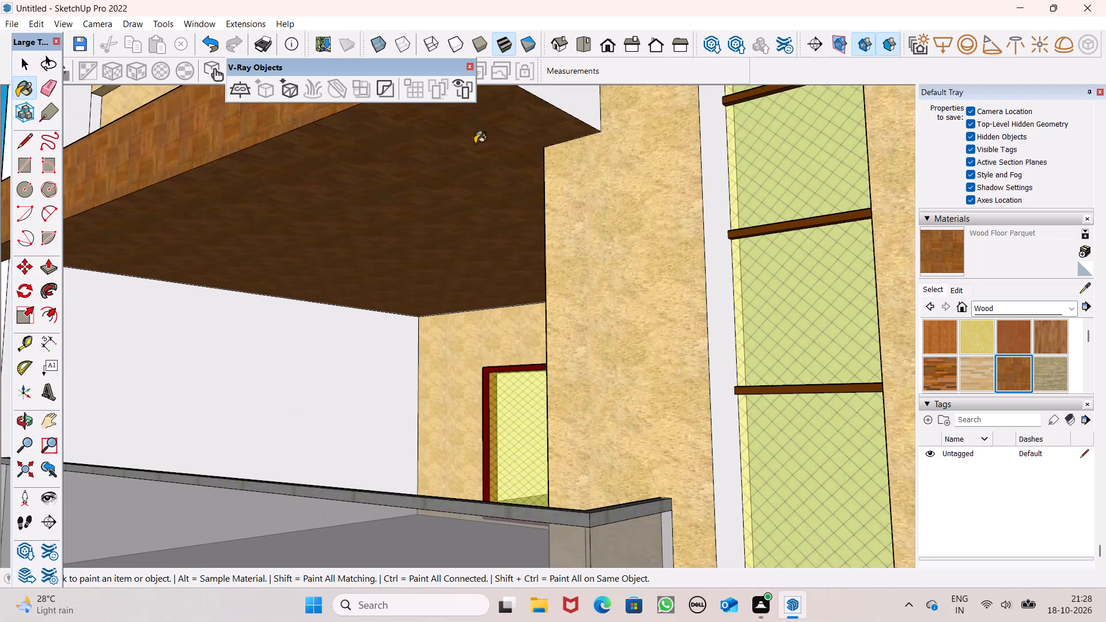
scroll(550, 183, "down", 7)
middle_click_drag(542, 206, 462, 336)
left_click(472, 255)
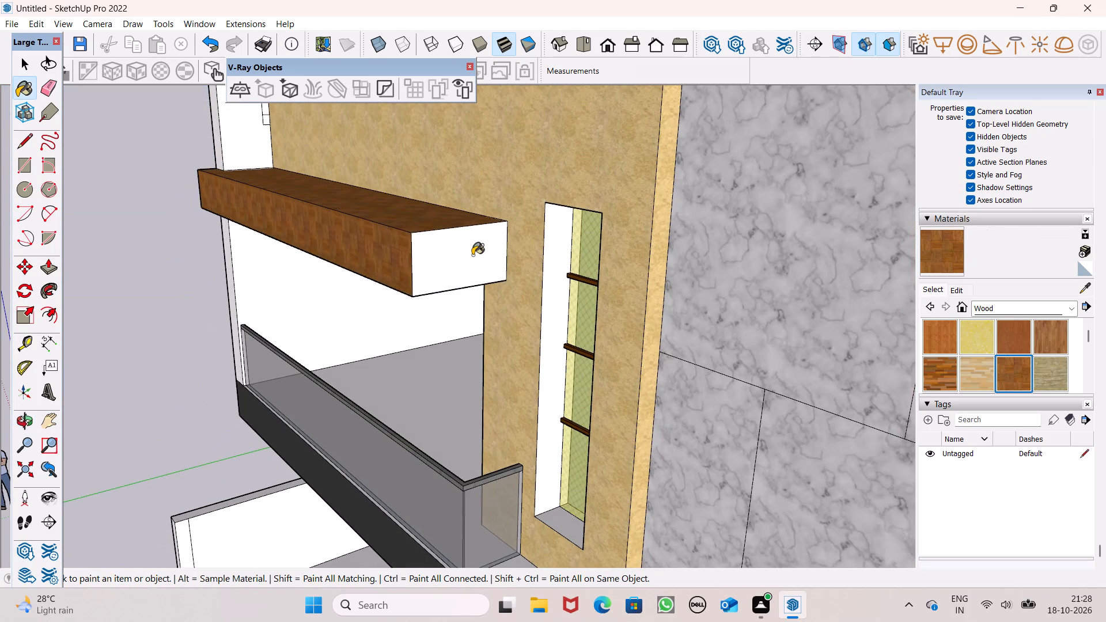
Erase the horizontal lines across the outer face of the tall side wall beside the parquet panel.
scroll(472, 253, "down", 12)
middle_click_drag(295, 276, 499, 40)
scroll(499, 40, "up", 1)
scroll(505, 74, "down", 4)
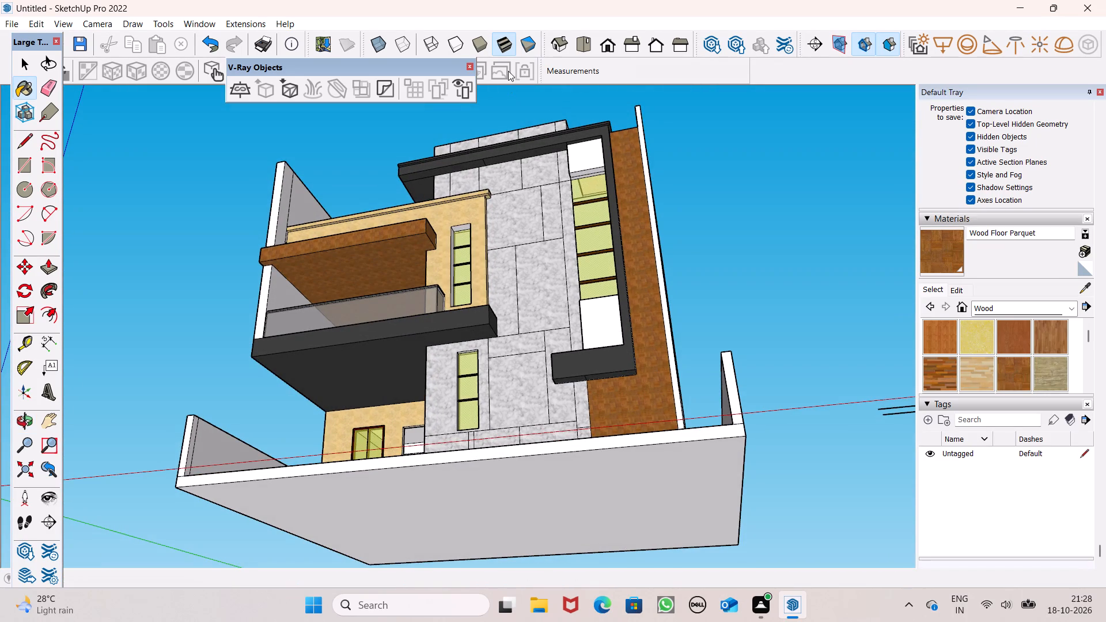
scroll(26, 169, "down", 1)
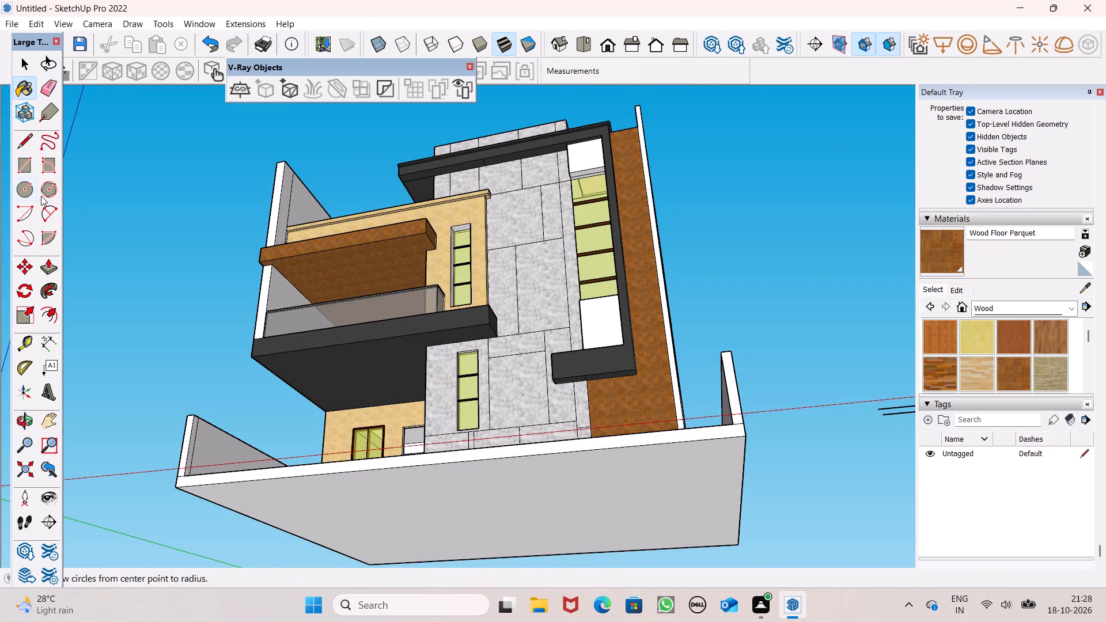
key("space")
scroll(104, 237, "down", 6)
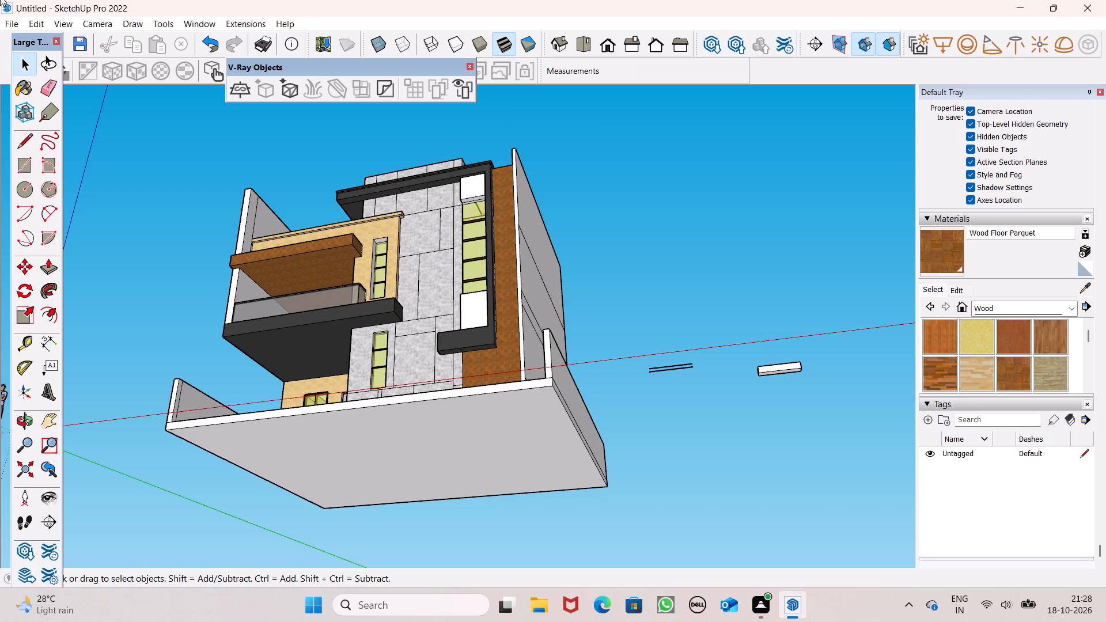
scroll(2, 10, "down", 1)
scroll(0, 67, "down", 1)
scroll(426, 201, "down", 3)
middle_click_drag(418, 336, 324, 556)
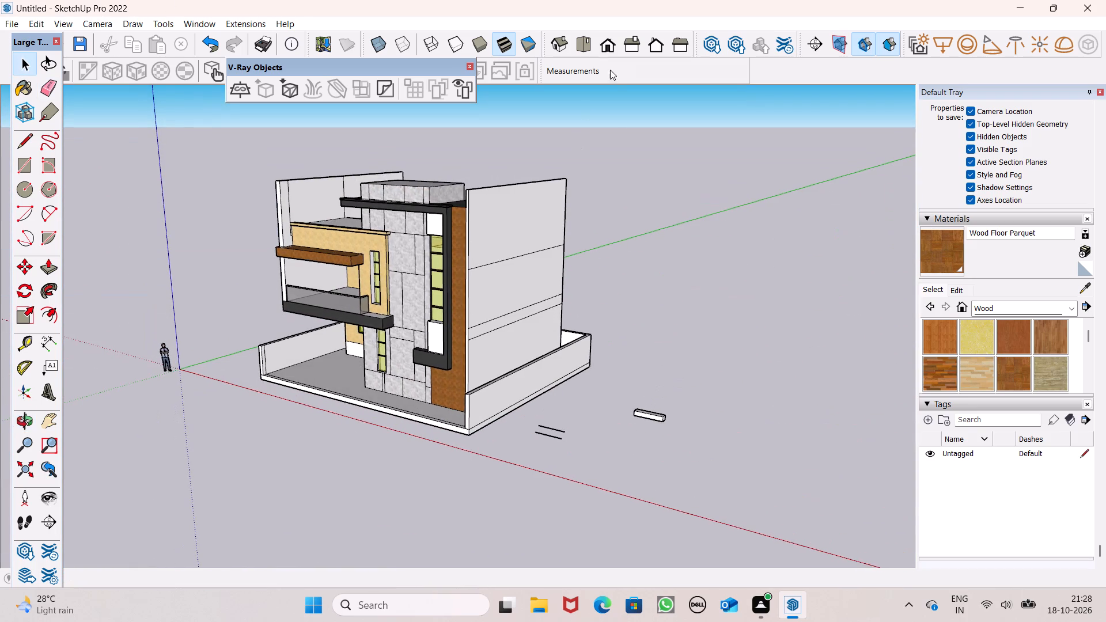
scroll(586, 207, "down", 3)
middle_click_drag(583, 212, 392, 339)
scroll(583, 236, "up", 1)
scroll(465, 256, "up", 6)
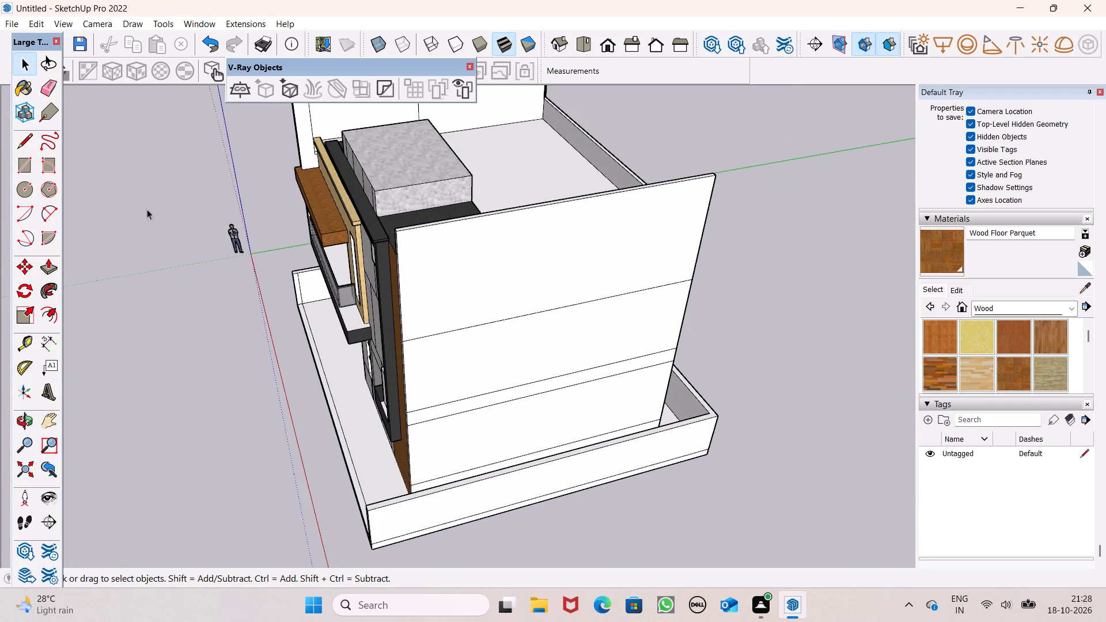
left_click(51, 90)
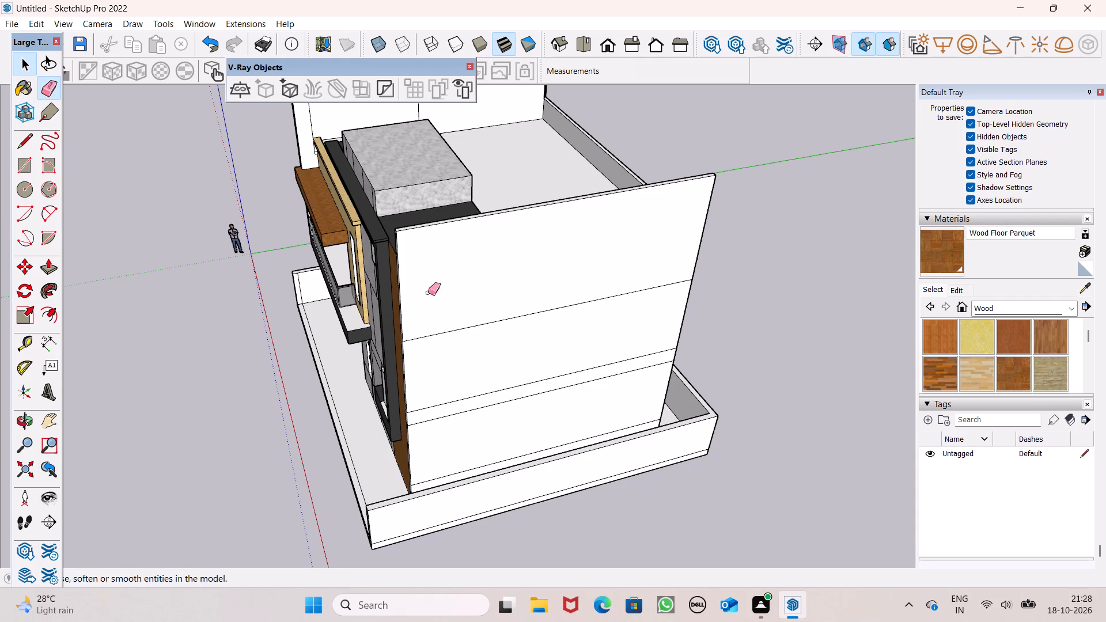
left_click_drag(525, 308, 540, 402)
middle_click_drag(522, 382, 640, 392)
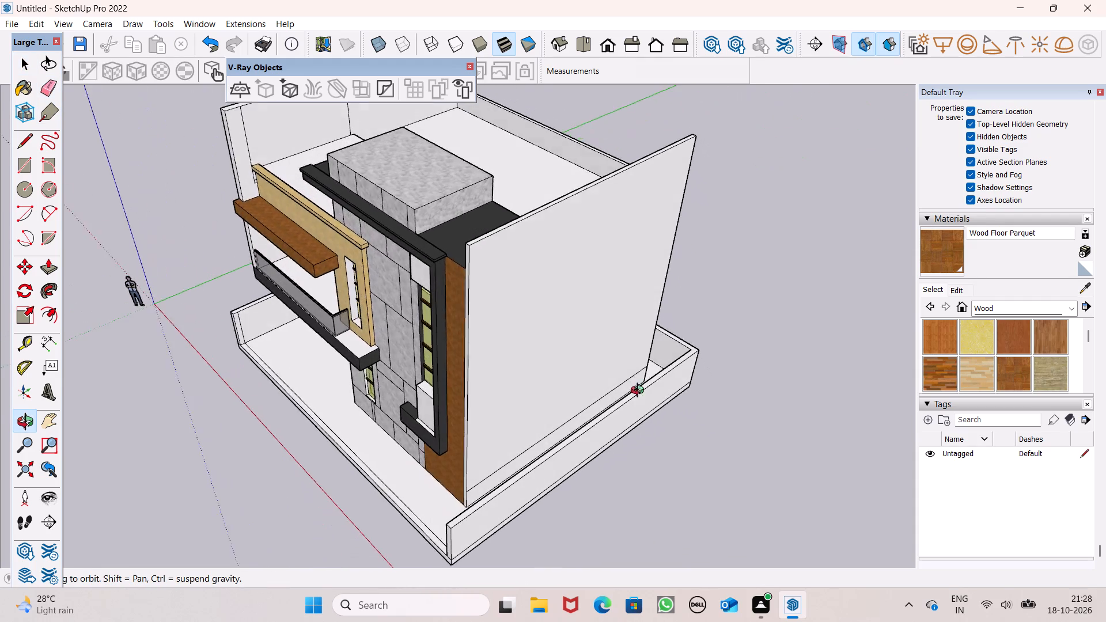
middle_click_drag(640, 392, 648, 414)
scroll(648, 414, "up", 1)
scroll(509, 429, "up", 4)
left_click_drag(537, 432, 546, 441)
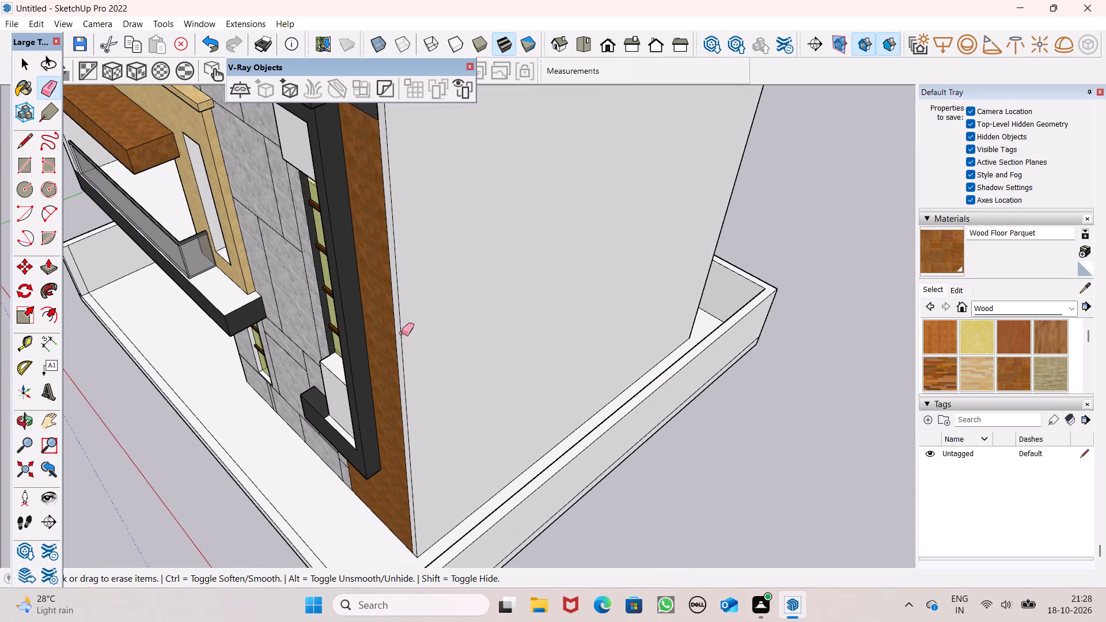
Push/Pull the outer face of the side wall beside the parquet panel outward by about 6 11/16".
left_click(51, 266)
scroll(356, 367, "down", 2)
middle_click_drag(465, 384, 532, 386)
middle_click_drag(536, 384, 611, 372)
left_click_drag(497, 344, 504, 347)
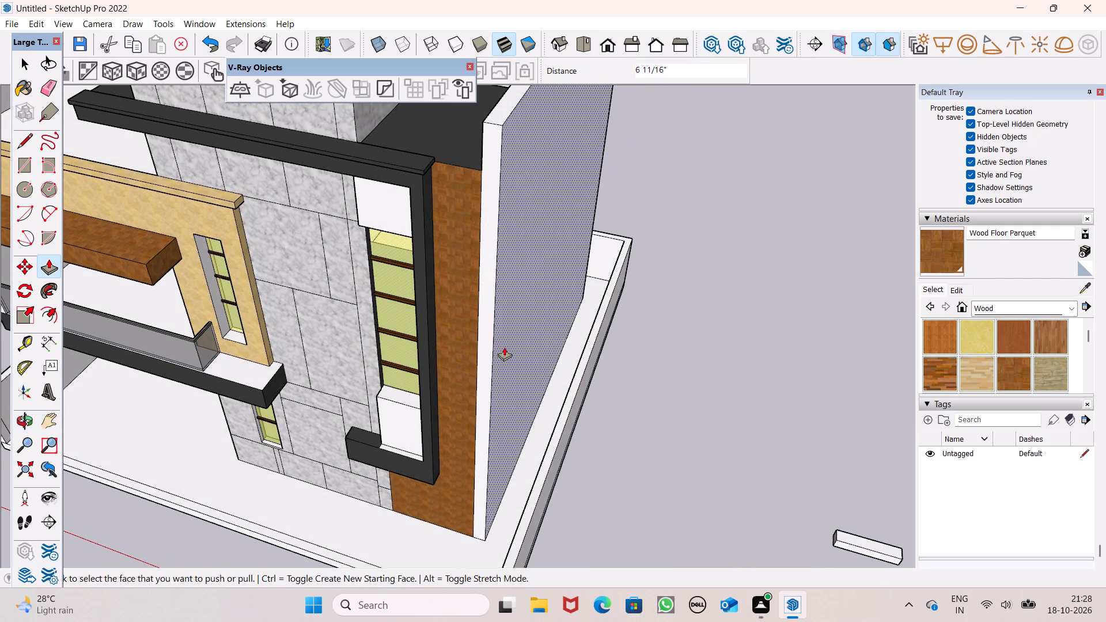
key("space")
Erase the vertical lines on the inner face of the tall side wall on the balcony side.
scroll(675, 355, "down", 4)
middle_click_drag(537, 342, 563, 287)
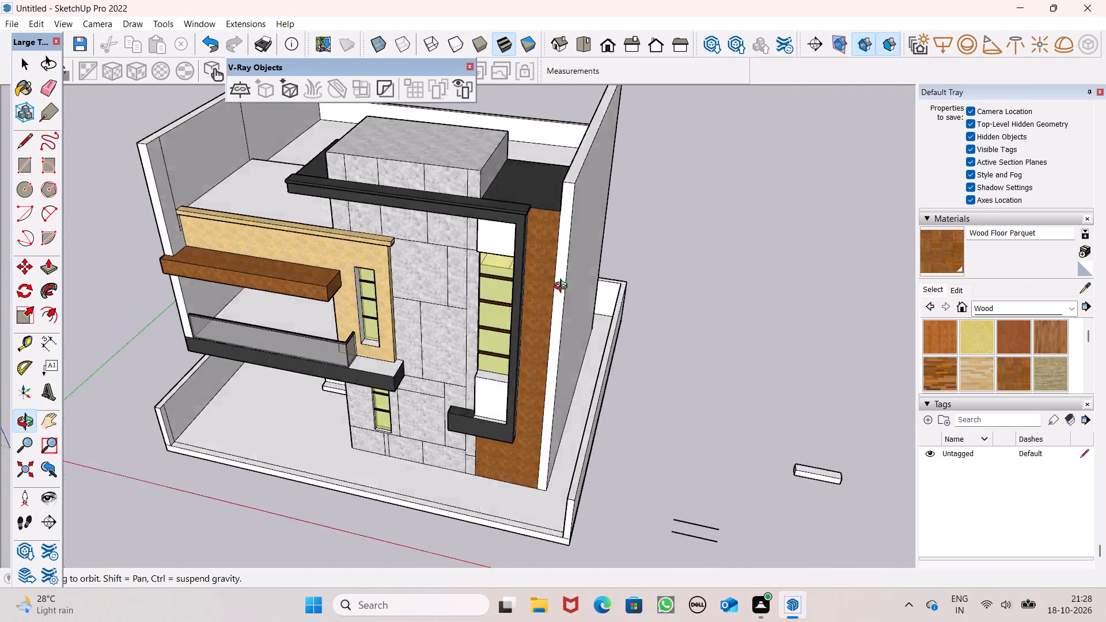
middle_click_drag(563, 287, 584, 237)
scroll(584, 236, "down", 5)
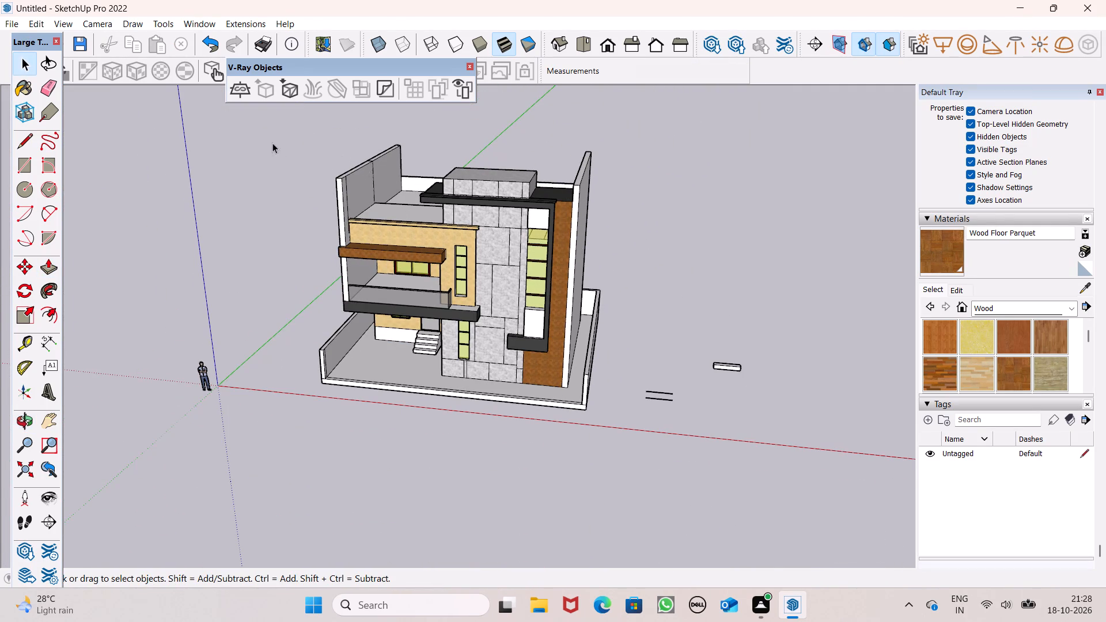
scroll(268, 138, "up", 4)
middle_click_drag(415, 199, 240, 220)
scroll(366, 193, "up", 5)
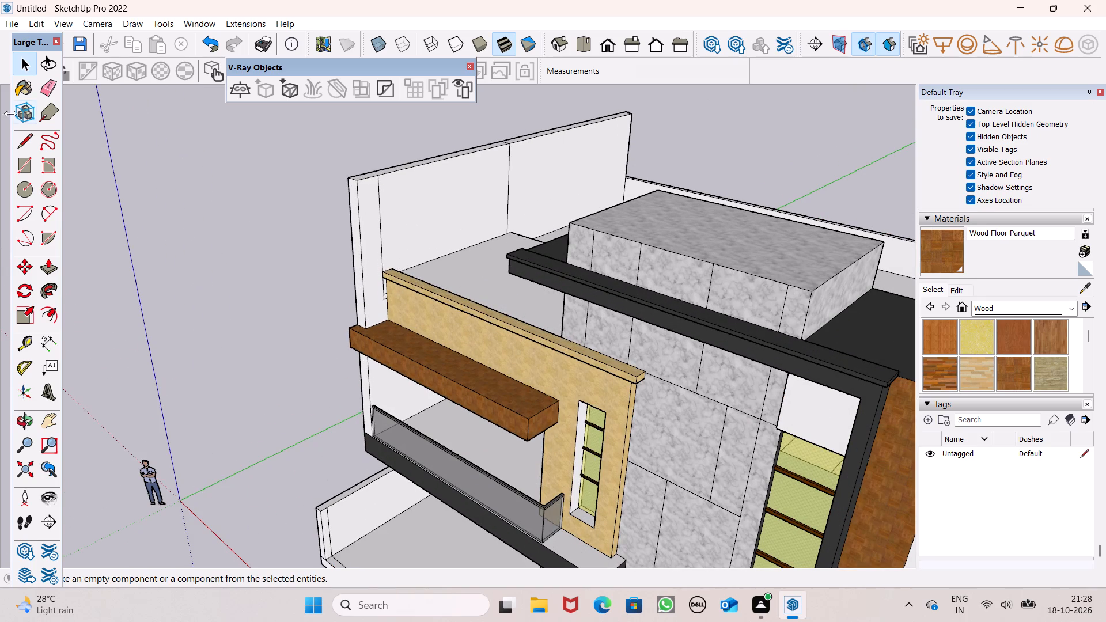
left_click(55, 74)
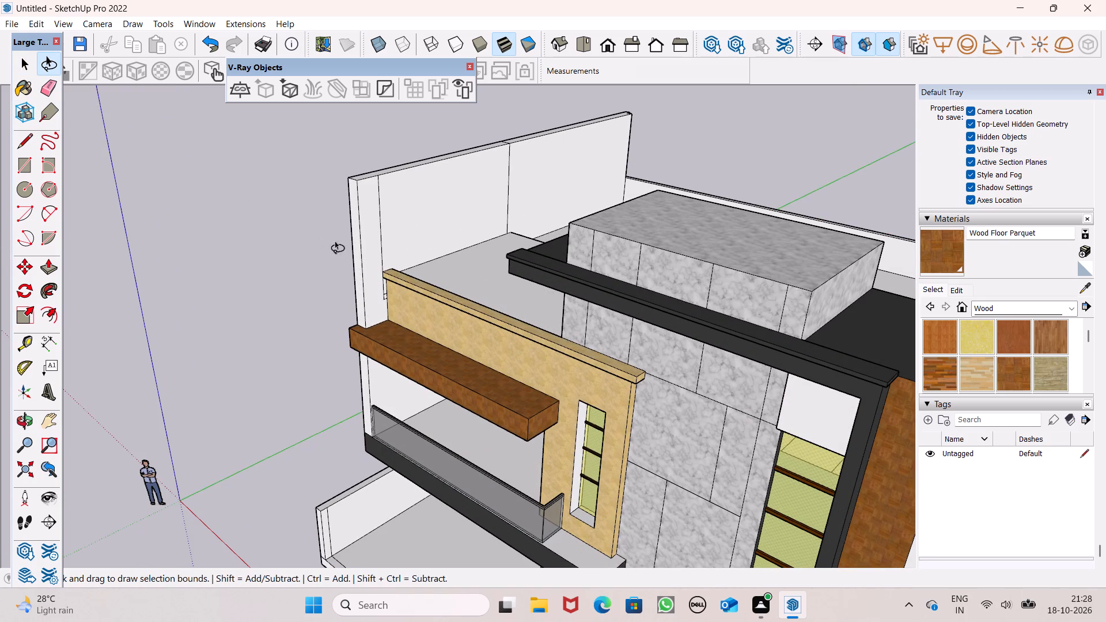
left_click(41, 97)
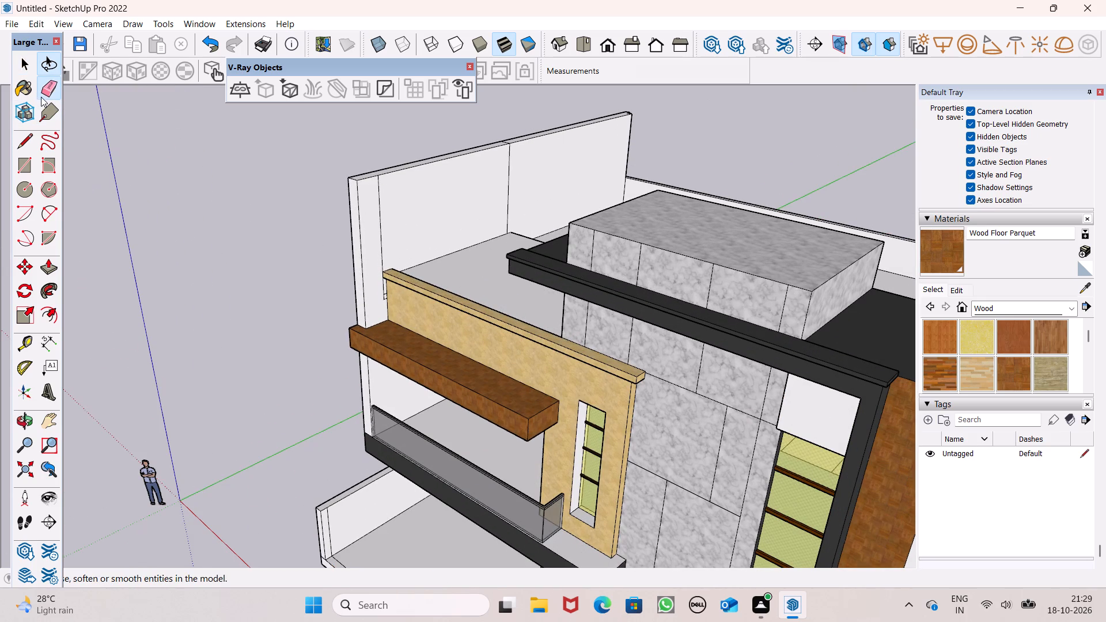
scroll(452, 315, "up", 4)
left_click_drag(325, 196, 343, 191)
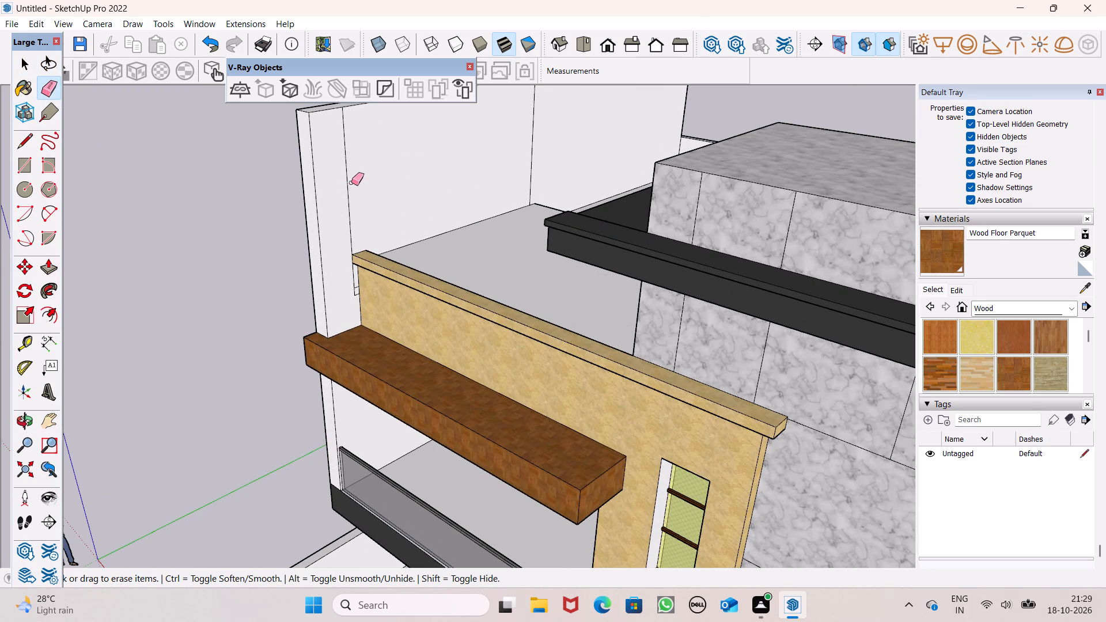
left_click_drag(351, 183, 346, 185)
scroll(349, 242, "down", 5)
scroll(436, 191, "up", 4)
left_click(478, 169)
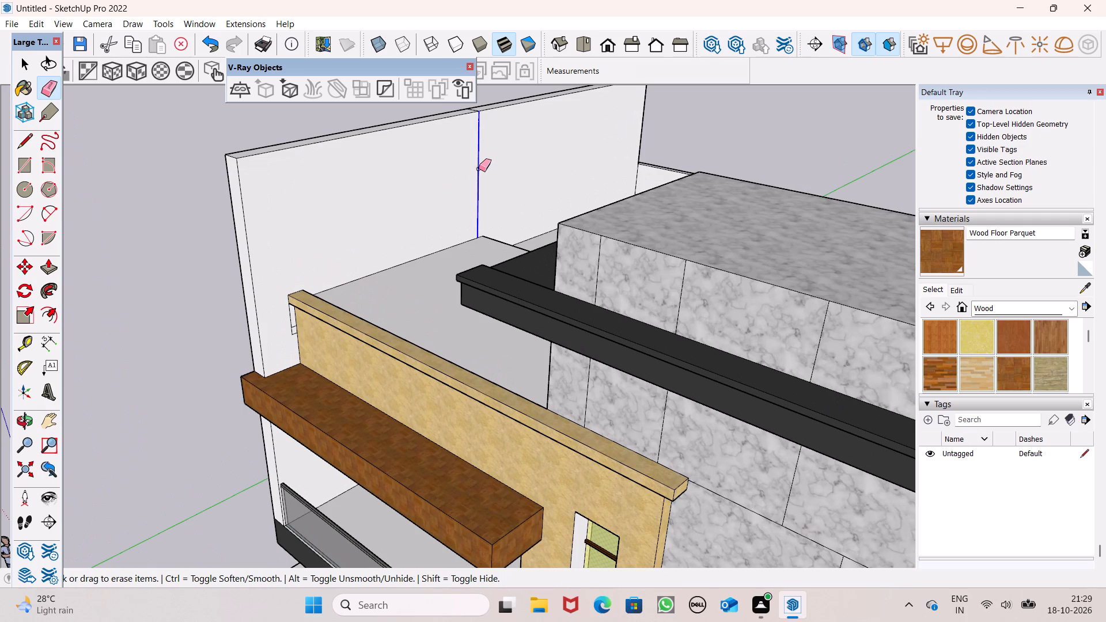
Erase the short line crossing the top face of the tall side wall on the balcony side.
scroll(465, 211, "down", 6)
middle_click_drag(437, 261, 495, 354)
scroll(409, 268, "down", 6)
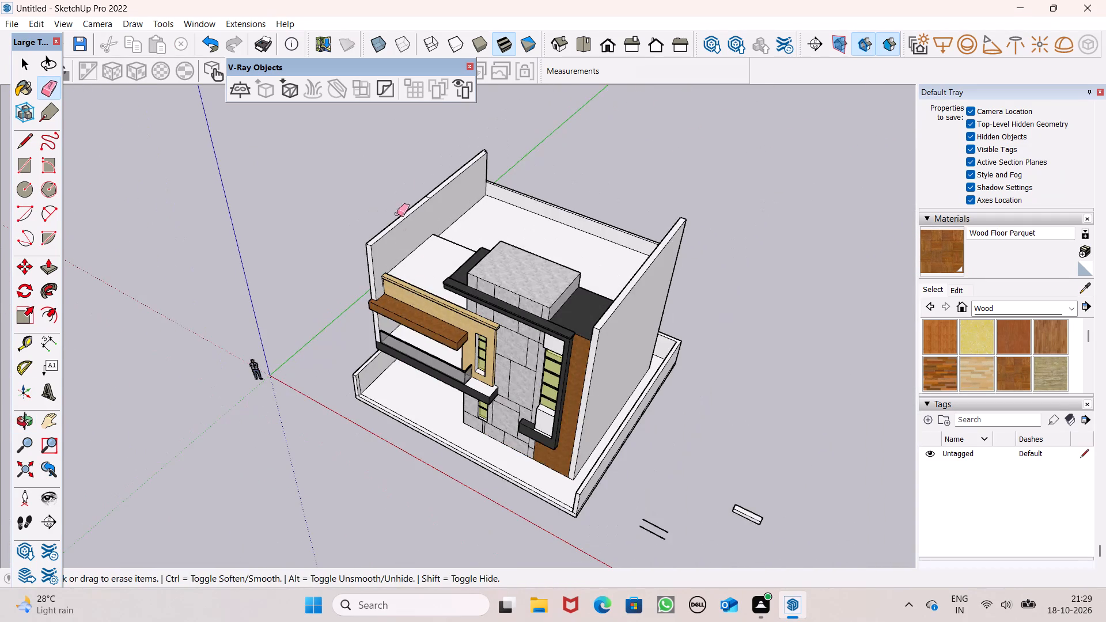
scroll(412, 151, "up", 5)
scroll(438, 222, "up", 13)
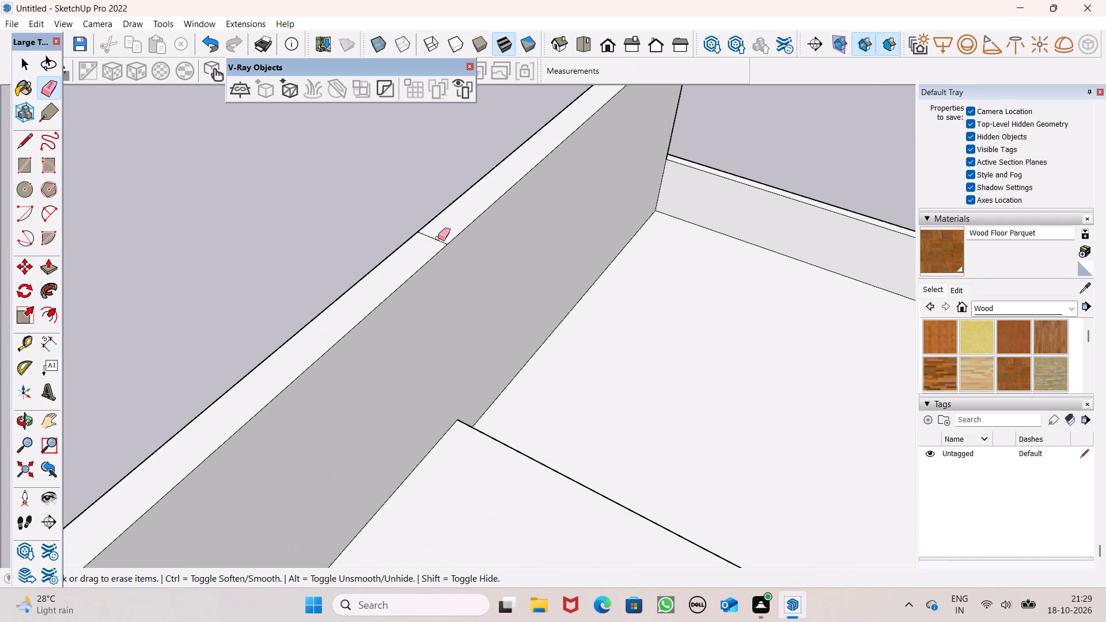
left_click(438, 238)
Examine the whole house facade and side walls from above and from the front.
scroll(287, 192, "down", 8)
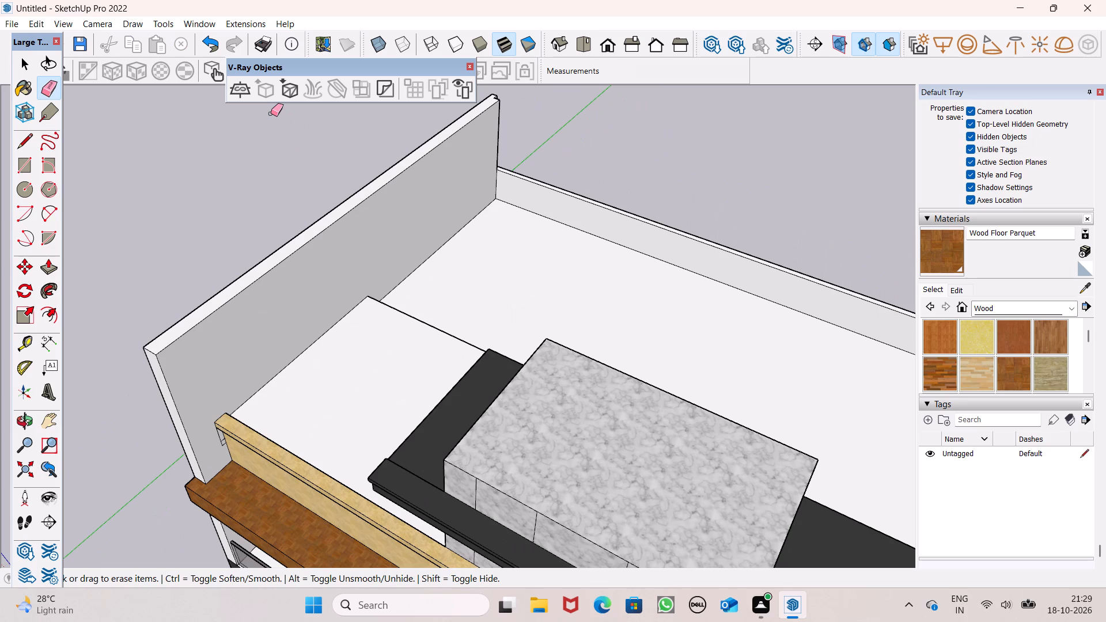
scroll(268, 103, "down", 5)
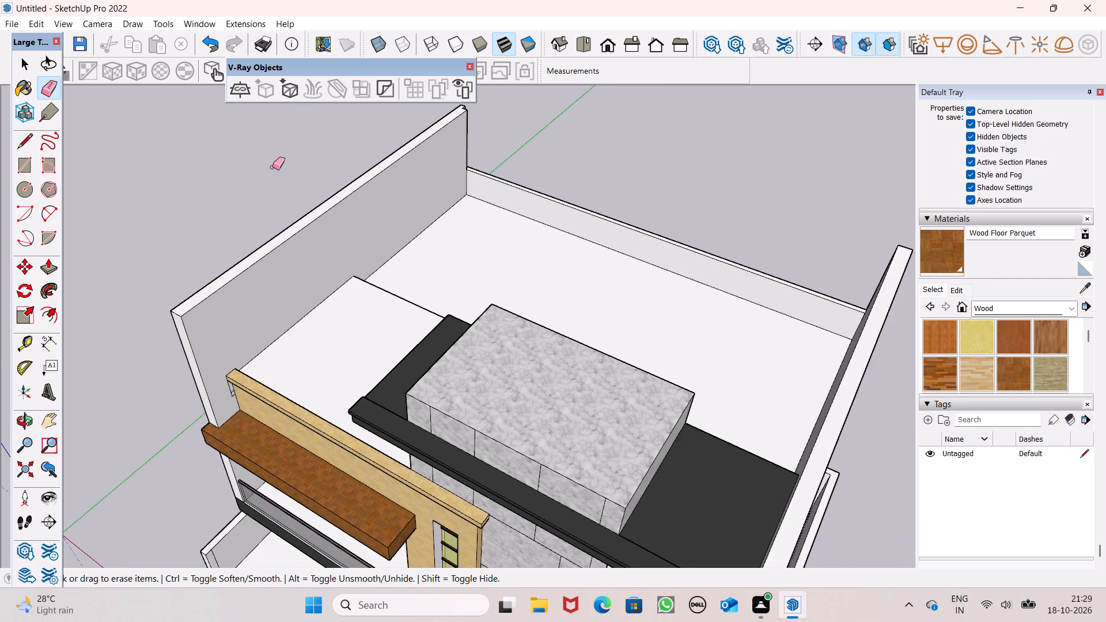
scroll(281, 249, "down", 11)
middle_click_drag(285, 264, 370, 94)
scroll(368, 96, "up", 1)
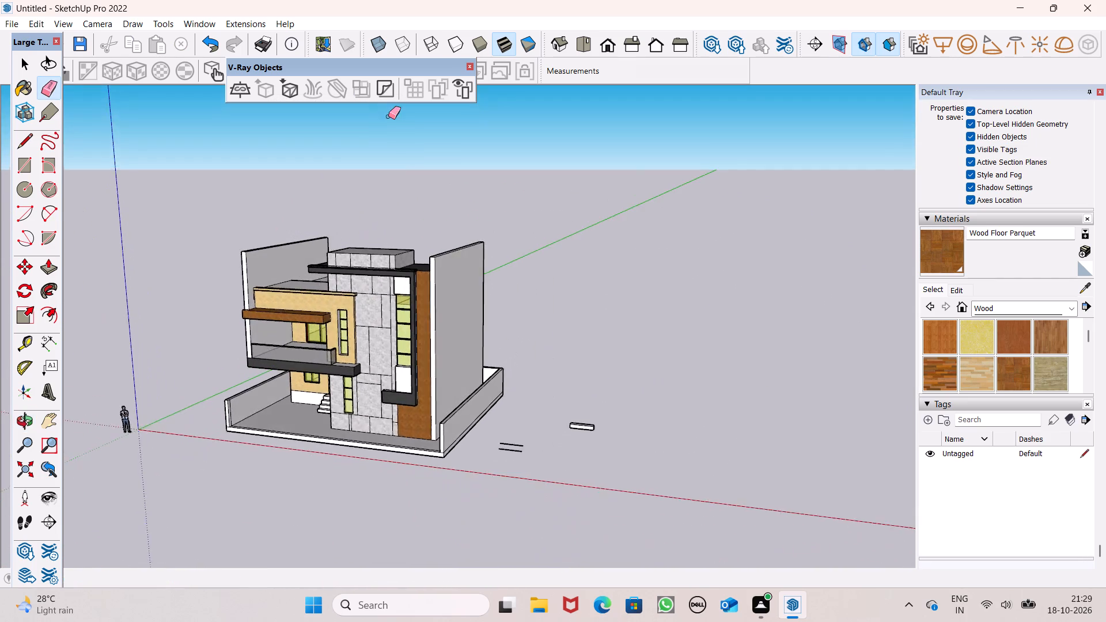
scroll(399, 175, "down", 1)
scroll(301, 336, "up", 6)
scroll(343, 343, "down", 2)
middle_click_drag(241, 450, 281, 380)
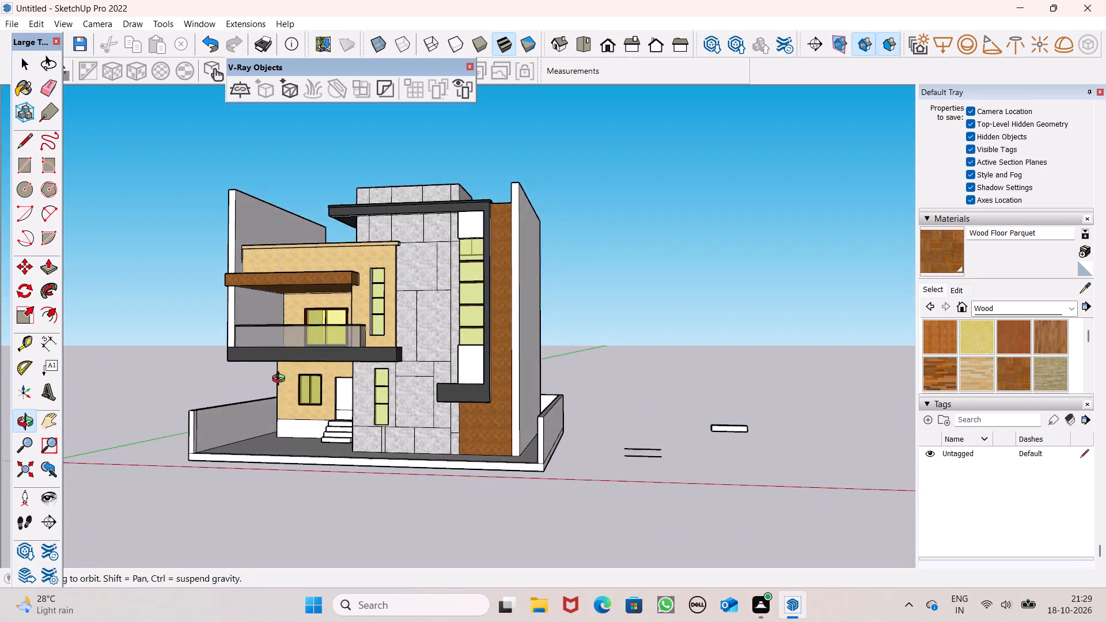
middle_click_drag(281, 380, 291, 365)
scroll(291, 365, "up", 1)
scroll(296, 369, "down", 2)
Draw a rectangle about 2' 9 3/16" by 10 1/4" on the yard floor in front of the ground-floor window wall.
middle_click_drag(282, 489, 325, 558)
scroll(240, 446, "up", 7)
middle_click_drag(308, 442, 254, 483)
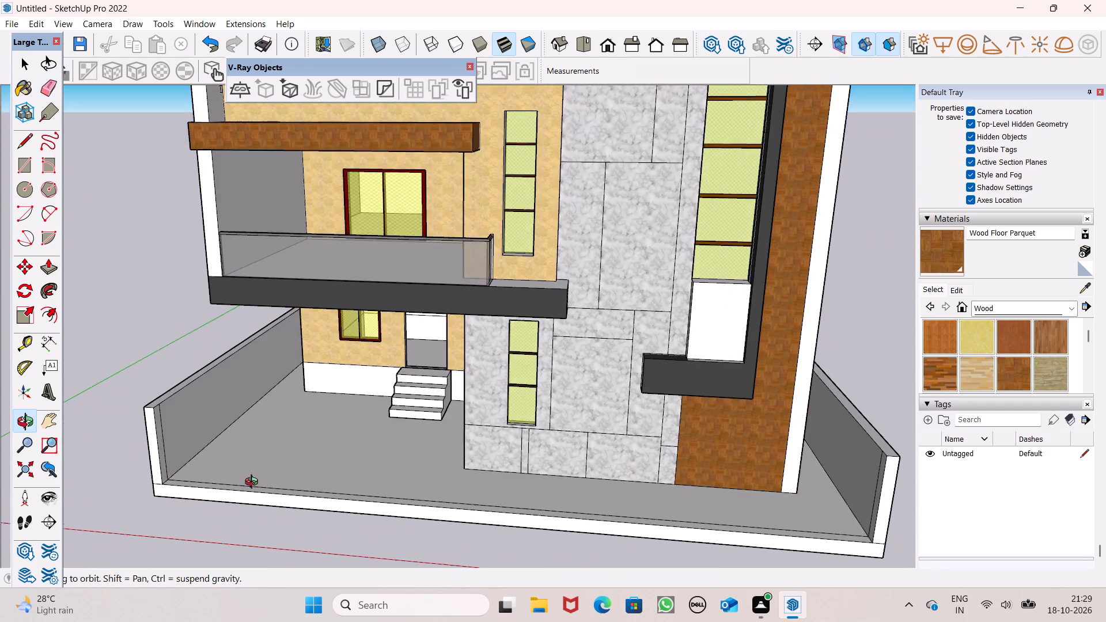
middle_click_drag(254, 483, 273, 492)
scroll(233, 438, "up", 4)
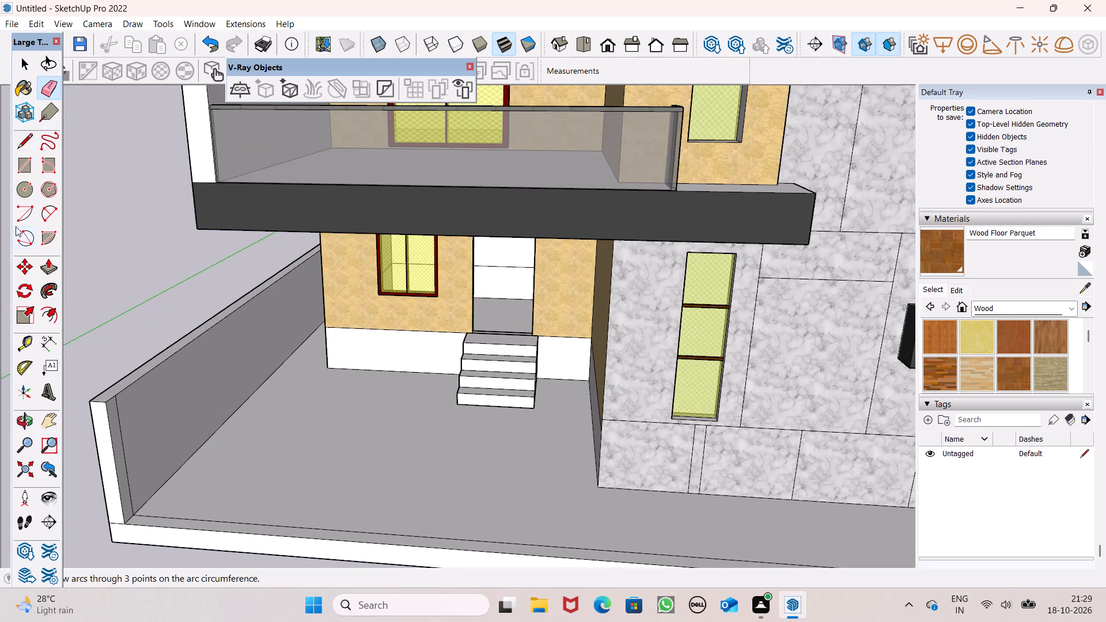
left_click(32, 172)
middle_click_drag(264, 437, 339, 507)
scroll(264, 437, "up", 1)
scroll(322, 453, "up", 6)
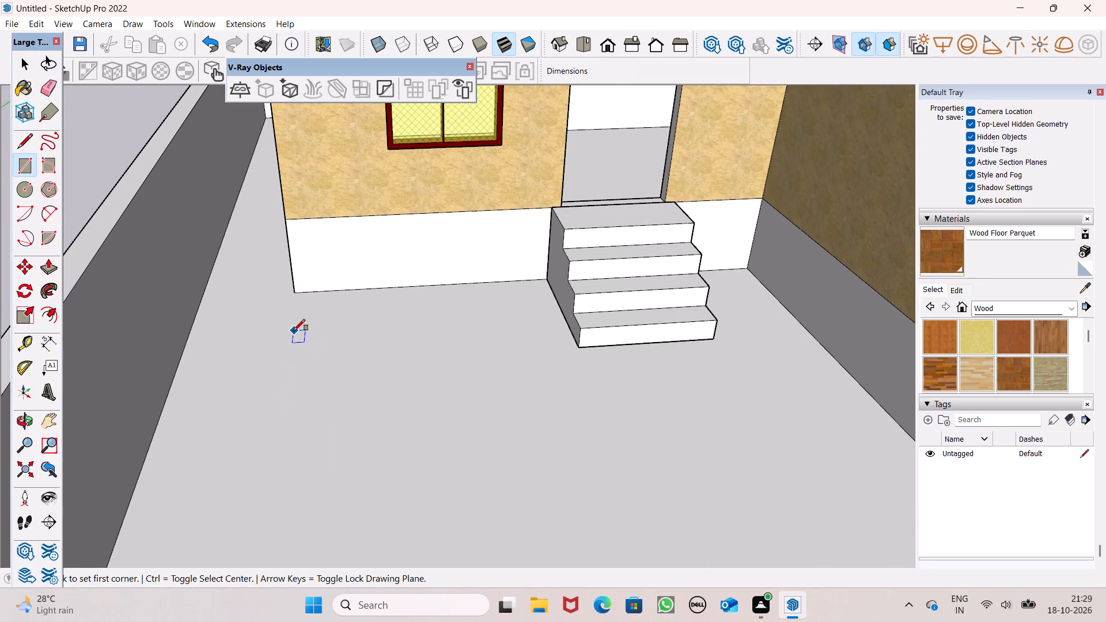
left_click(295, 331)
left_click(316, 374)
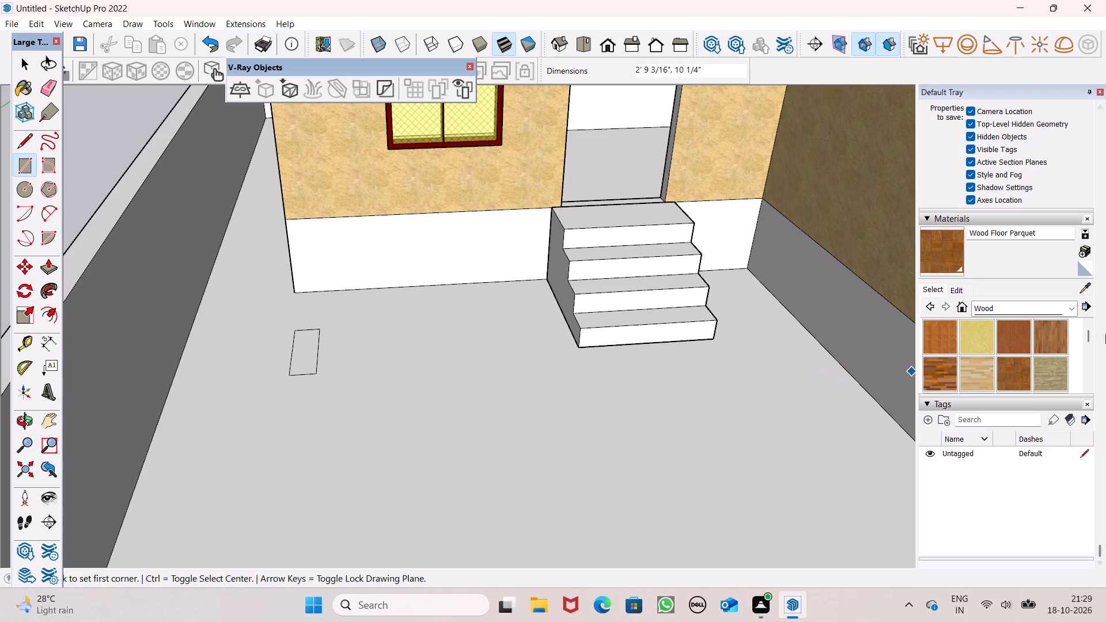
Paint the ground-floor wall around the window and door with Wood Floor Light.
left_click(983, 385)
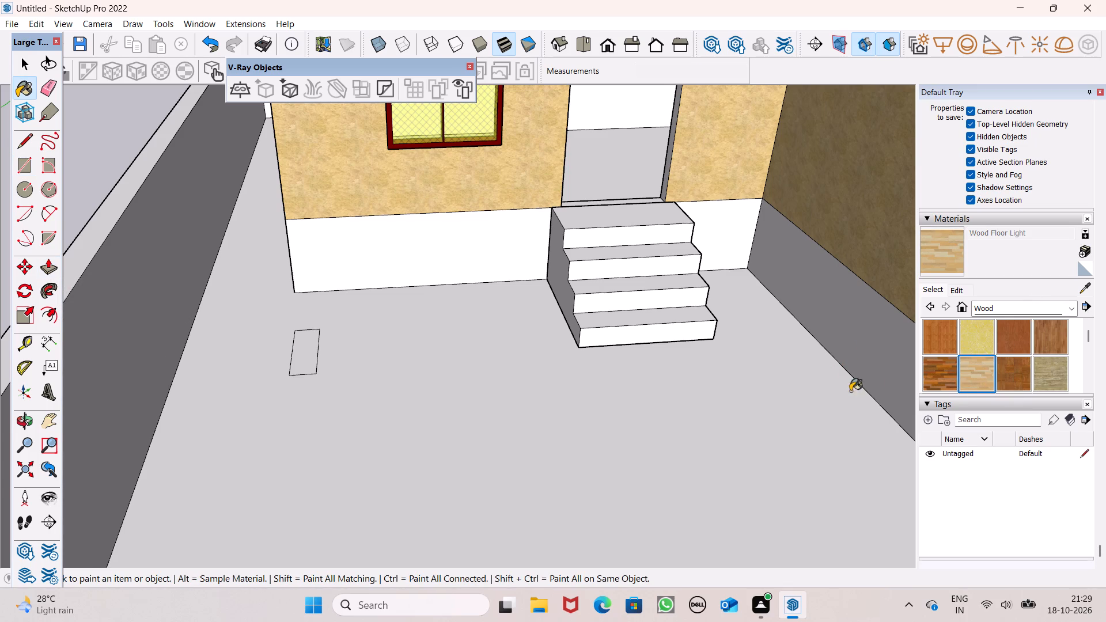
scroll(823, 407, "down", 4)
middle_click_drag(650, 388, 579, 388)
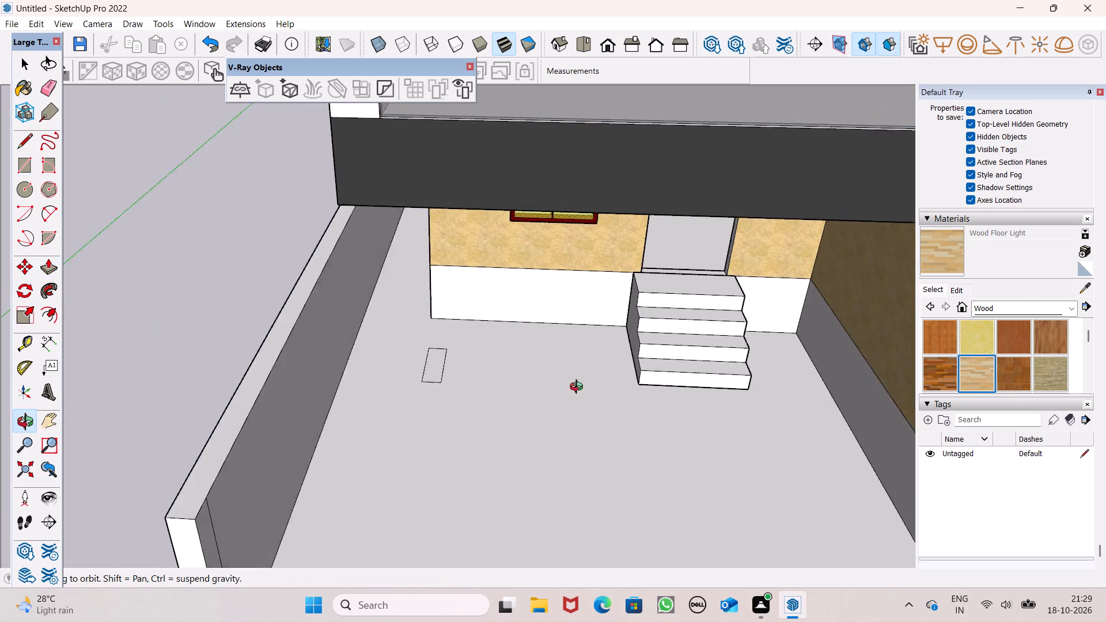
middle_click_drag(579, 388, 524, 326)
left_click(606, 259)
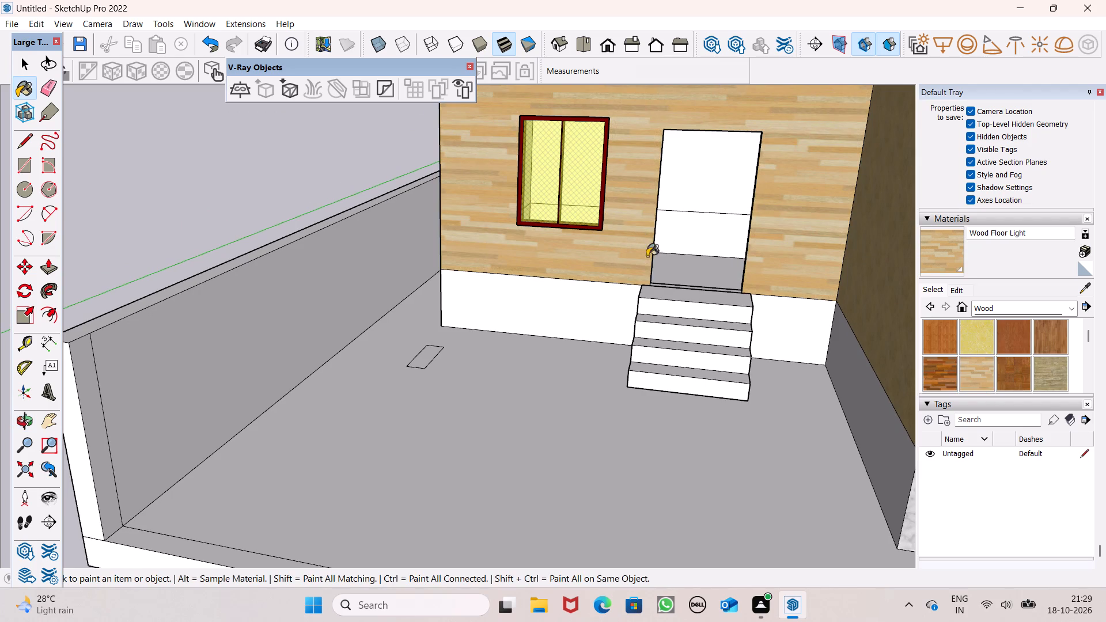
Paint the ground-floor wall around the window and door with Wood Lumber ButtJoined.
double_click(1057, 366)
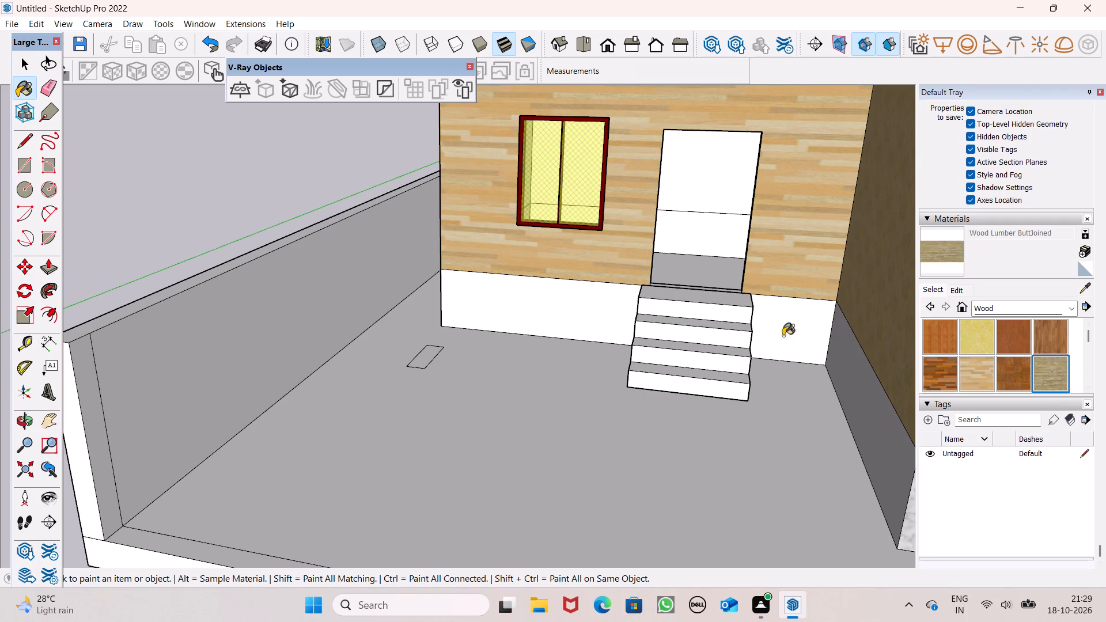
left_click(616, 246)
Set the Wood Lumber ButtJoined texture width to 10'.
scroll(527, 461, "down", 4)
scroll(558, 270, "up", 5)
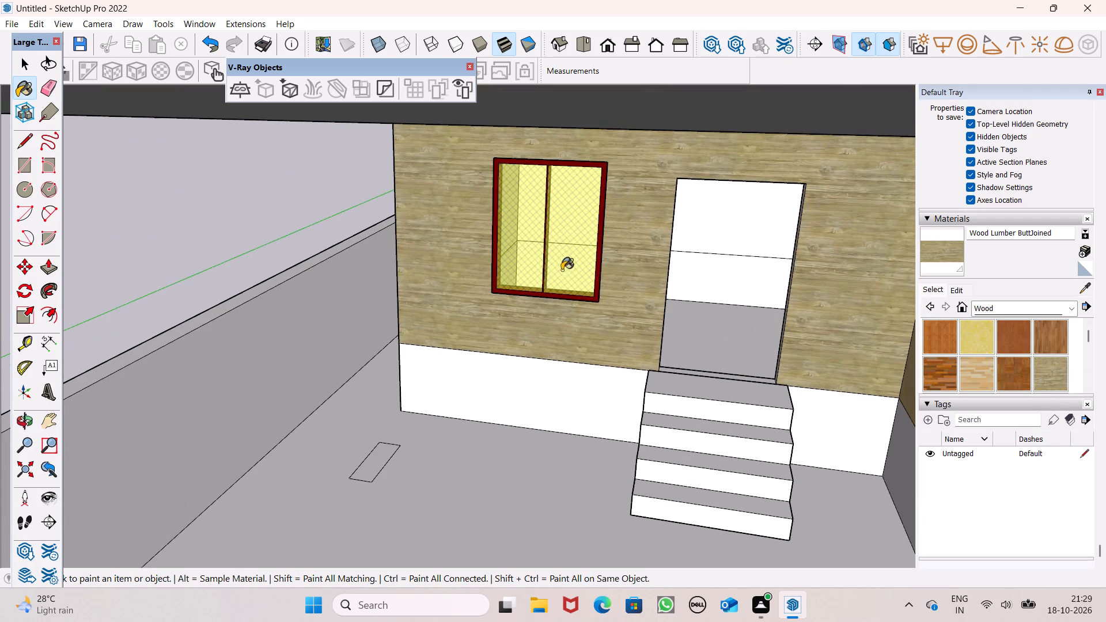
middle_click_drag(614, 313, 642, 295)
scroll(642, 295, "up", 1)
left_click(953, 294)
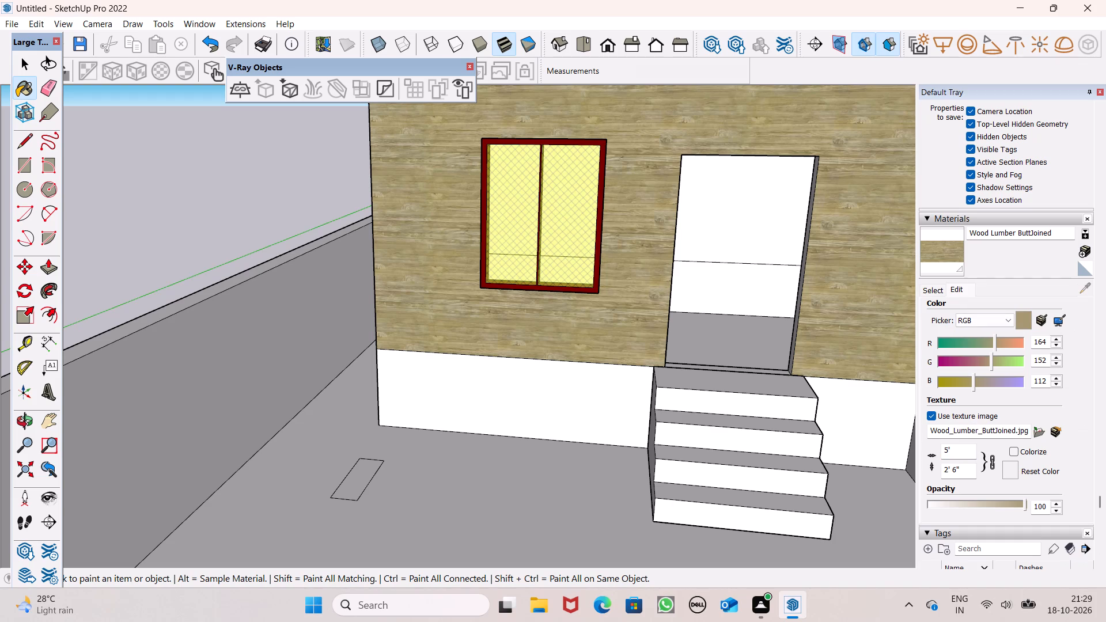
left_click(964, 448)
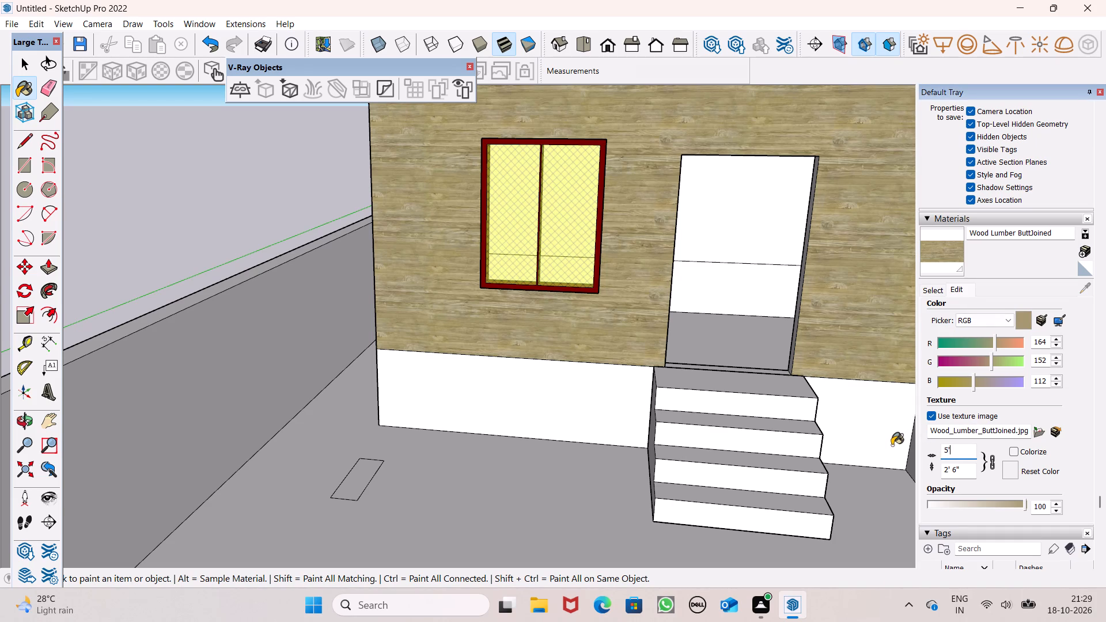
key("BackSpace")
key("BackSpace")
key("1")
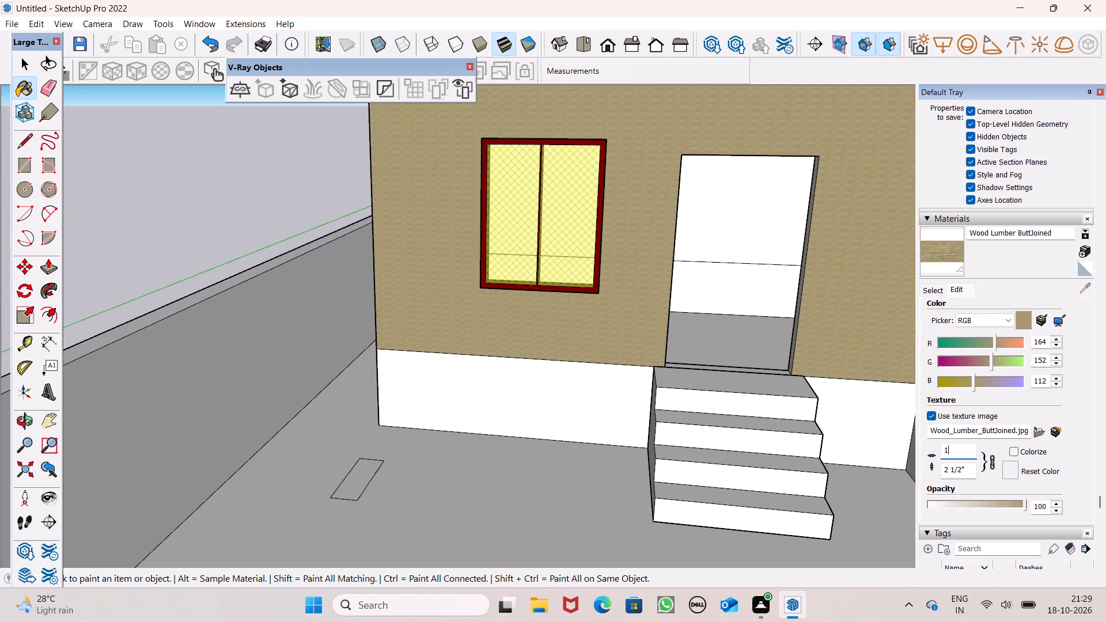
type("0'")
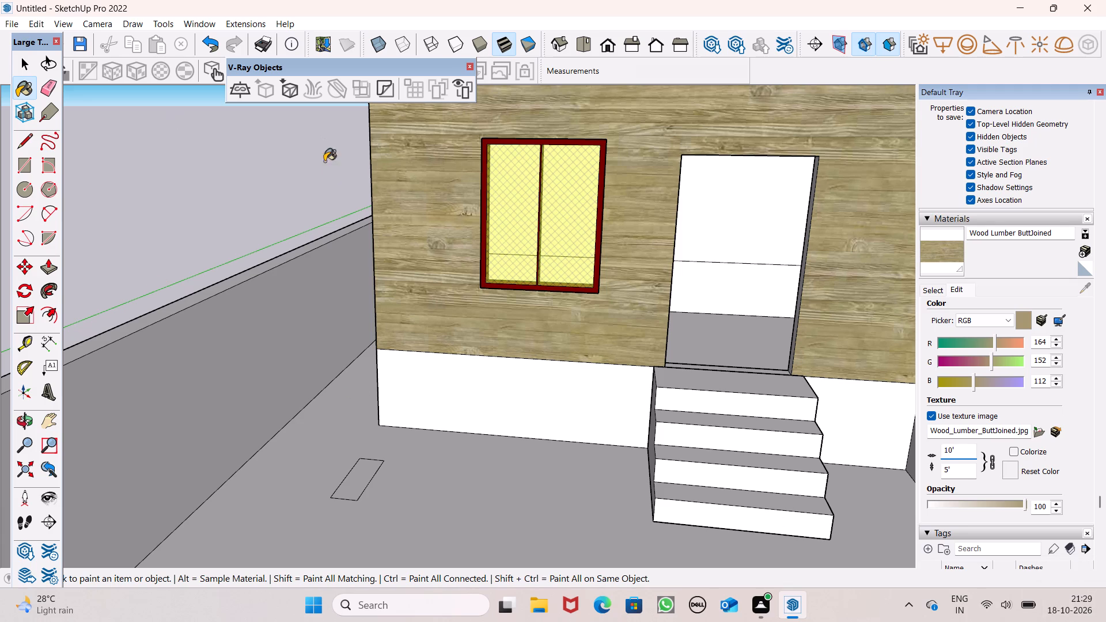
Paint the wall behind the balcony and the projecting upper wall around the tall narrow window with Wood Lumber ButtJoined.
scroll(510, 270, "down", 6)
scroll(476, 328, "down", 5)
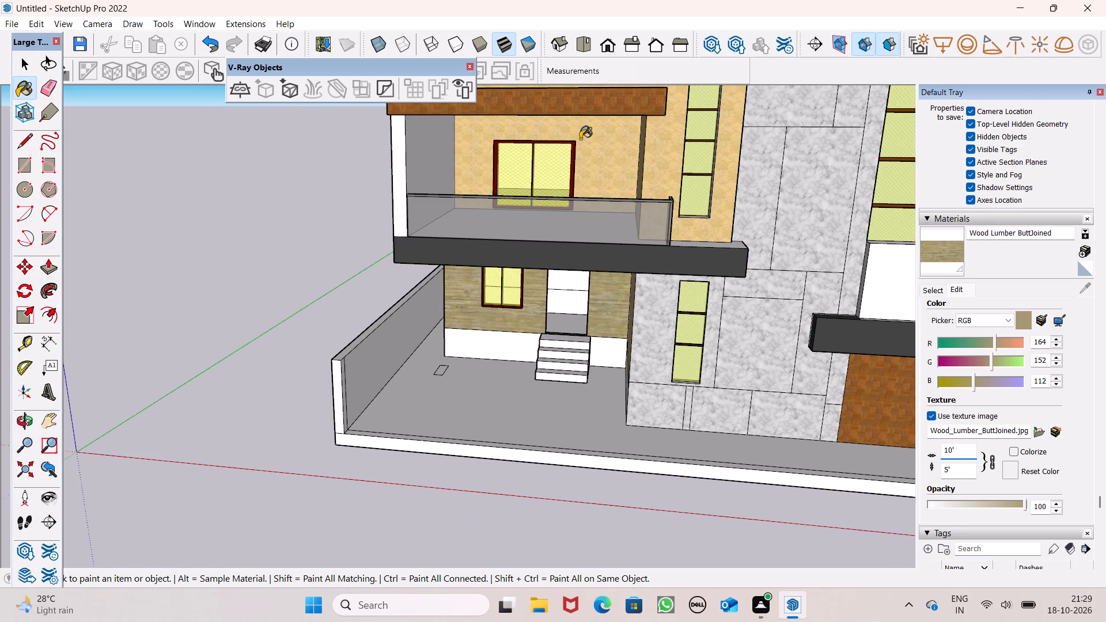
left_click(585, 139)
scroll(605, 168, "up", 1)
scroll(591, 221, "down", 6)
scroll(602, 172, "up", 3)
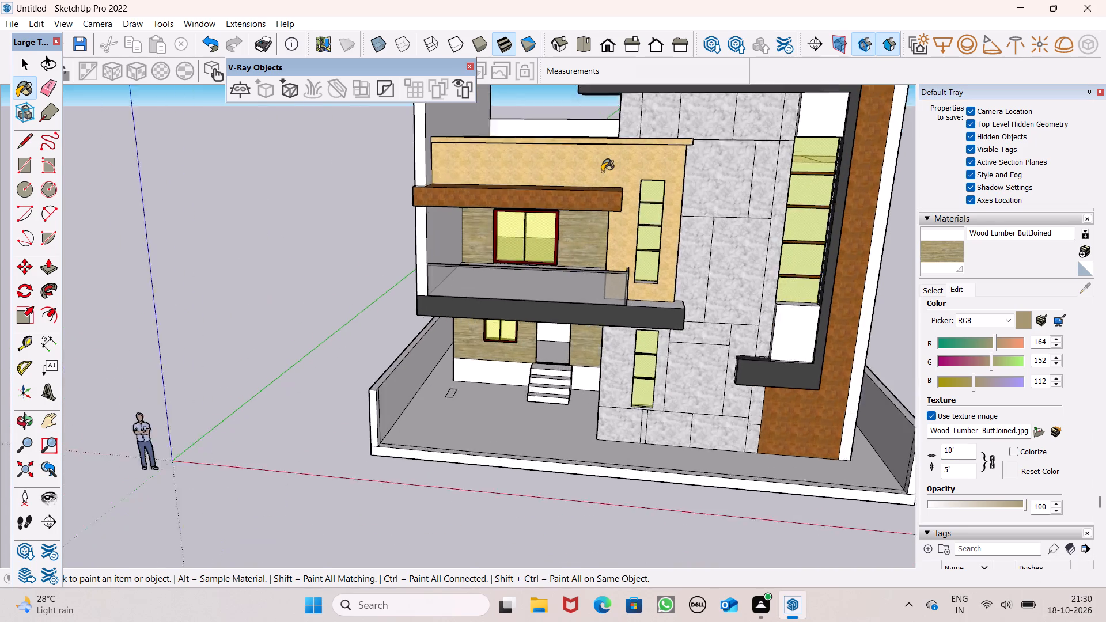
scroll(602, 172, "up", 3)
left_click(602, 167)
Paint the upper wall's coping, including its end face and underside, and the wall's narrow side face with Wood Lumber ButtJoined.
scroll(622, 153, "up", 5)
scroll(641, 166, "down", 3)
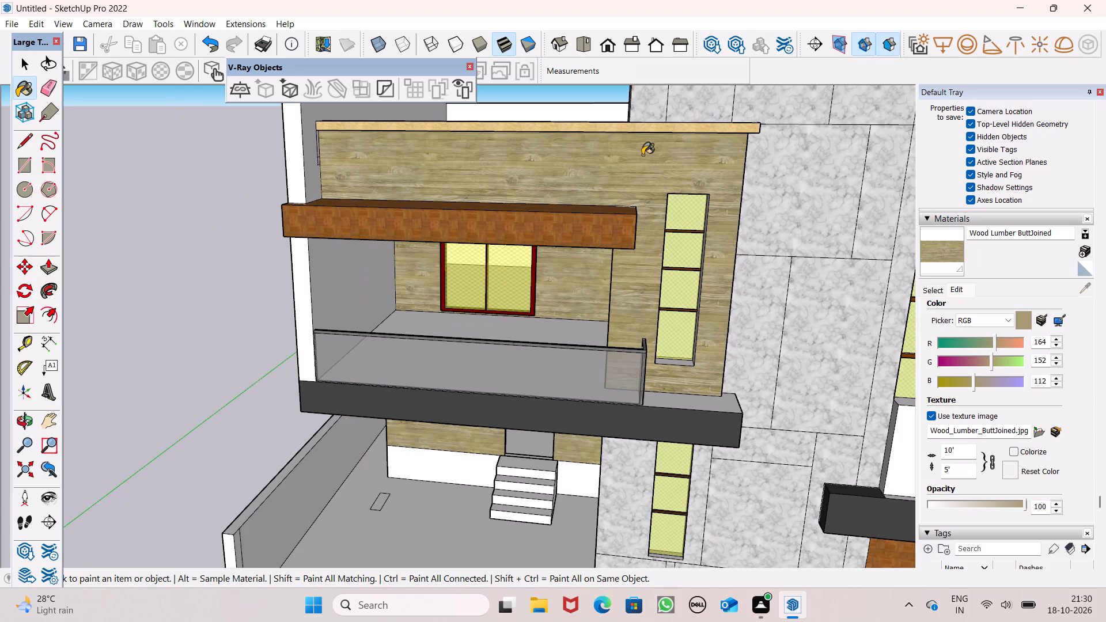
scroll(709, 120, "up", 2)
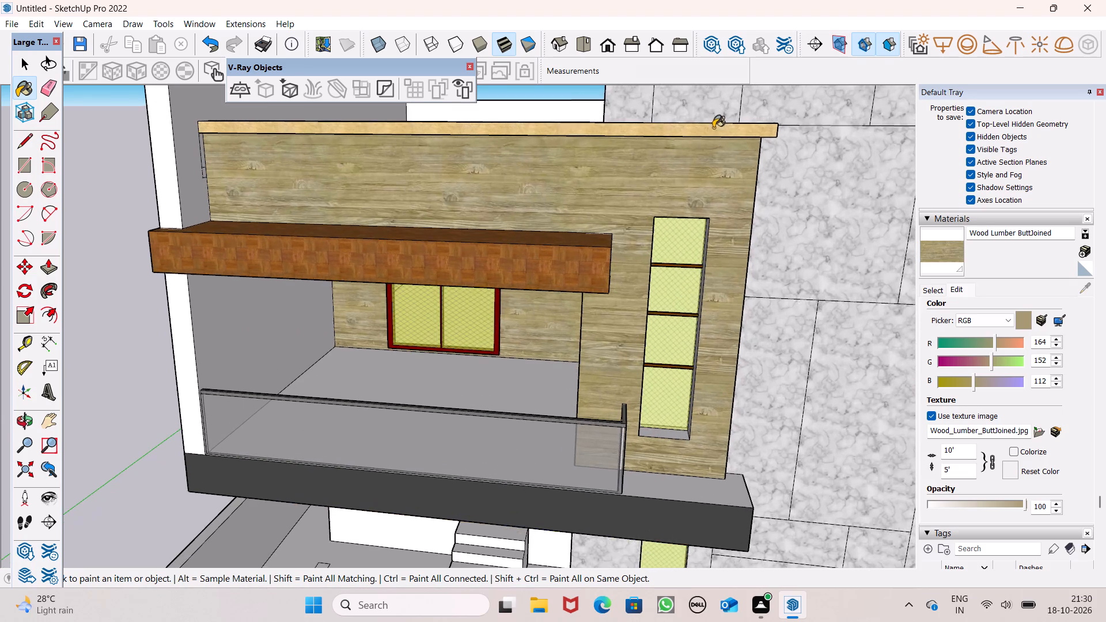
scroll(713, 128, "up", 2)
middle_click_drag(723, 174, 579, 309)
left_click(607, 287)
left_click(605, 309)
scroll(630, 337, "up", 1)
middle_click_drag(630, 337, 514, 95)
scroll(590, 197, "down", 4)
scroll(575, 143, "up", 6)
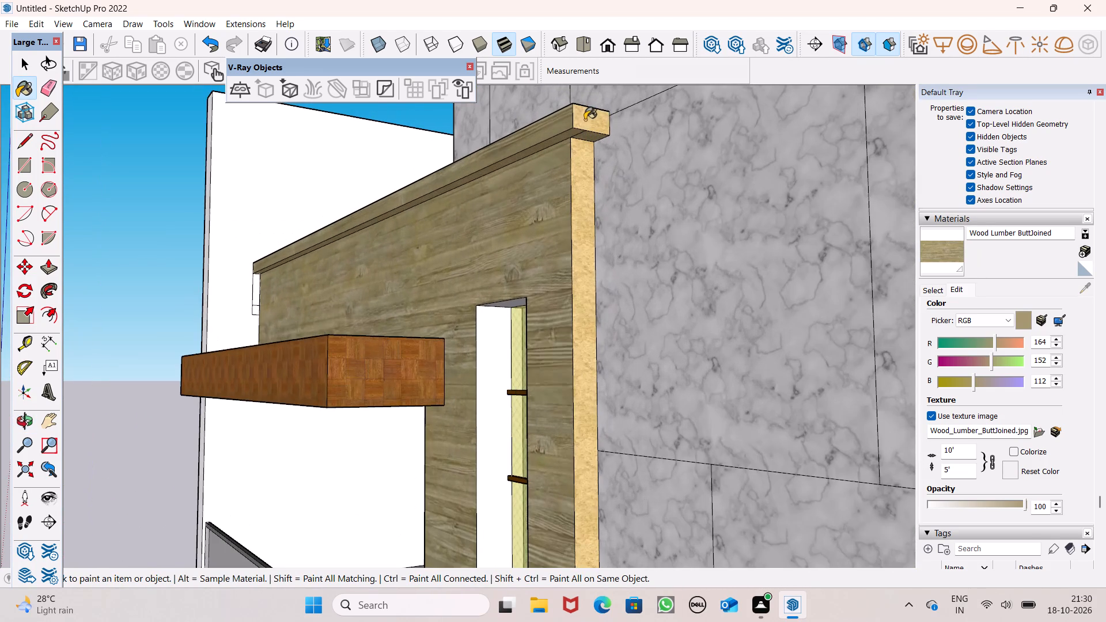
left_click(588, 120)
scroll(589, 176, "up", 6)
left_click(584, 173)
left_click(569, 98)
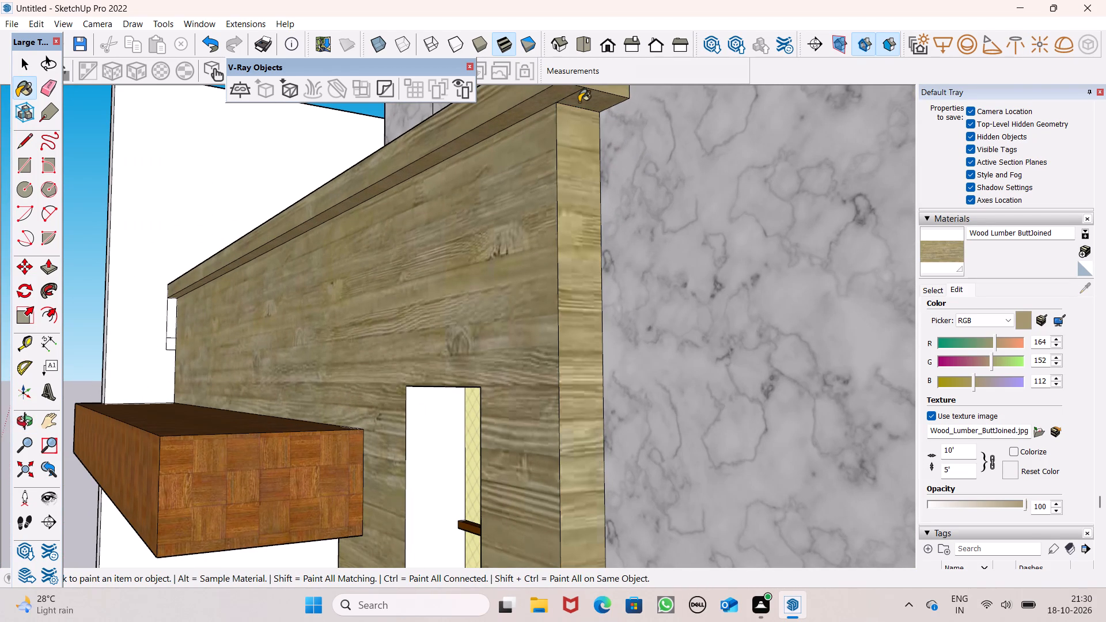
left_click(579, 102)
left_click(547, 101)
Paint the khaki ground-floor return wall beside the entrance steps with Wood Lumber ButtJoined.
scroll(564, 183, "down", 4)
scroll(484, 199, "up", 1)
middle_click_drag(491, 180, 528, 135)
scroll(531, 177, "down", 19)
middle_click_drag(510, 274, 540, 318)
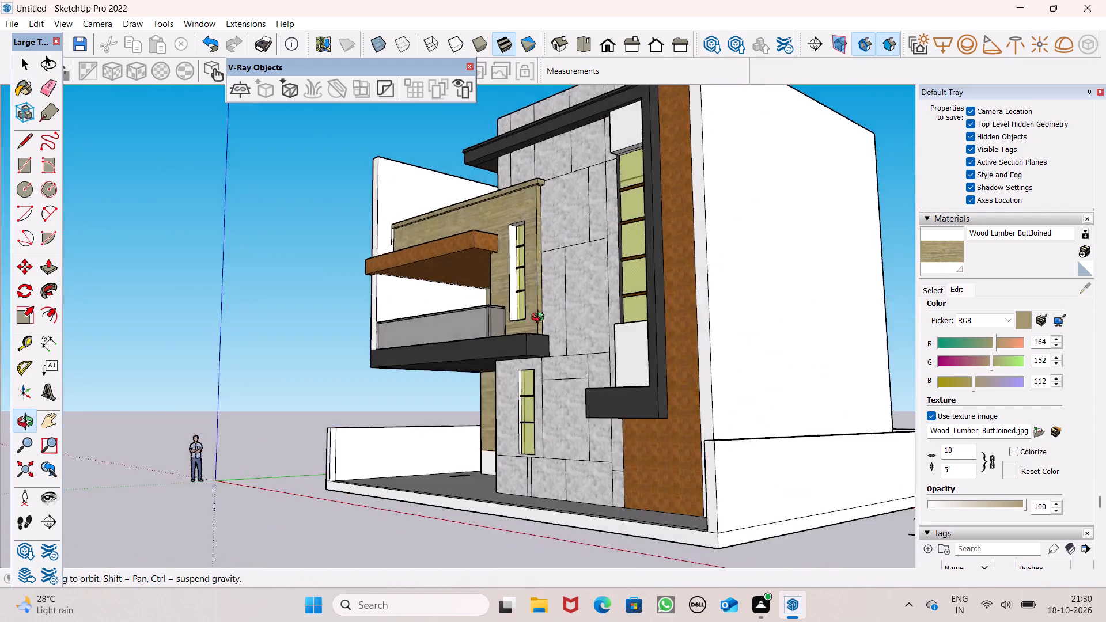
middle_click_drag(540, 318, 819, 272)
middle_click_drag(240, 555, 404, 565)
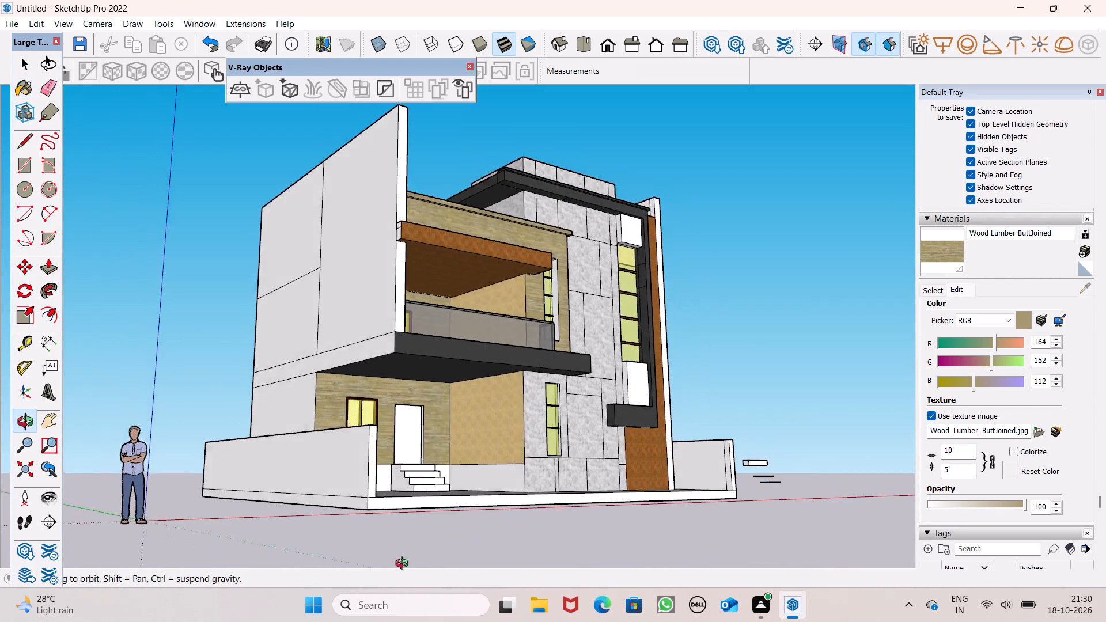
middle_click_drag(404, 565, 409, 553)
left_click(496, 439)
scroll(502, 438, "up", 1)
middle_click_drag(502, 443, 442, 564)
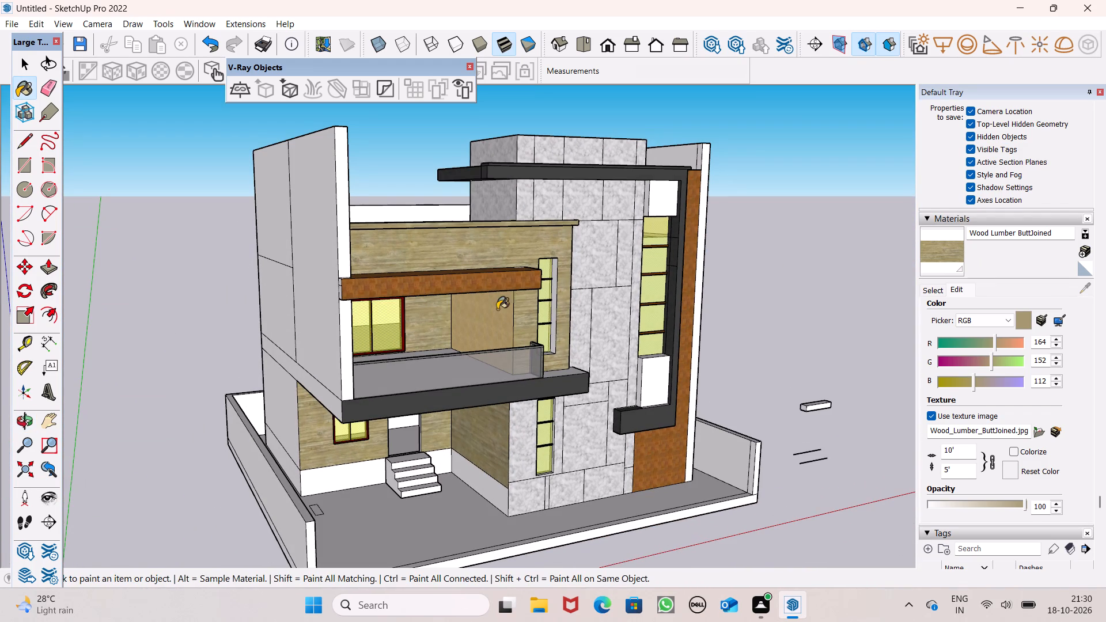
Paint the side return wall behind the upper balcony with Wood Lumber ButtJoined.
left_click(497, 312)
scroll(606, 347, "down", 1)
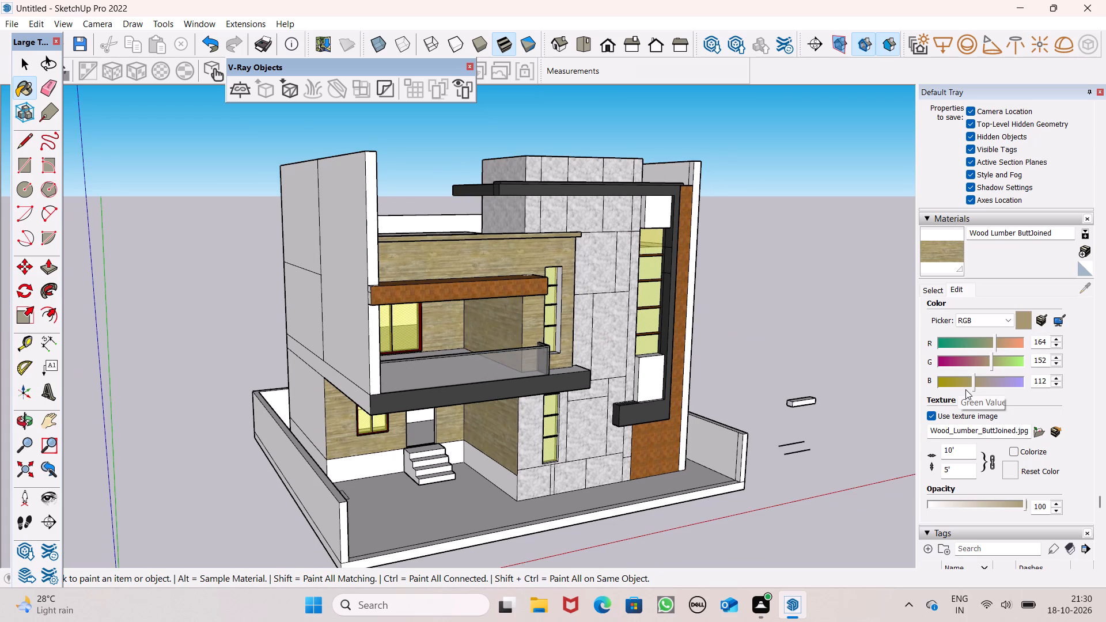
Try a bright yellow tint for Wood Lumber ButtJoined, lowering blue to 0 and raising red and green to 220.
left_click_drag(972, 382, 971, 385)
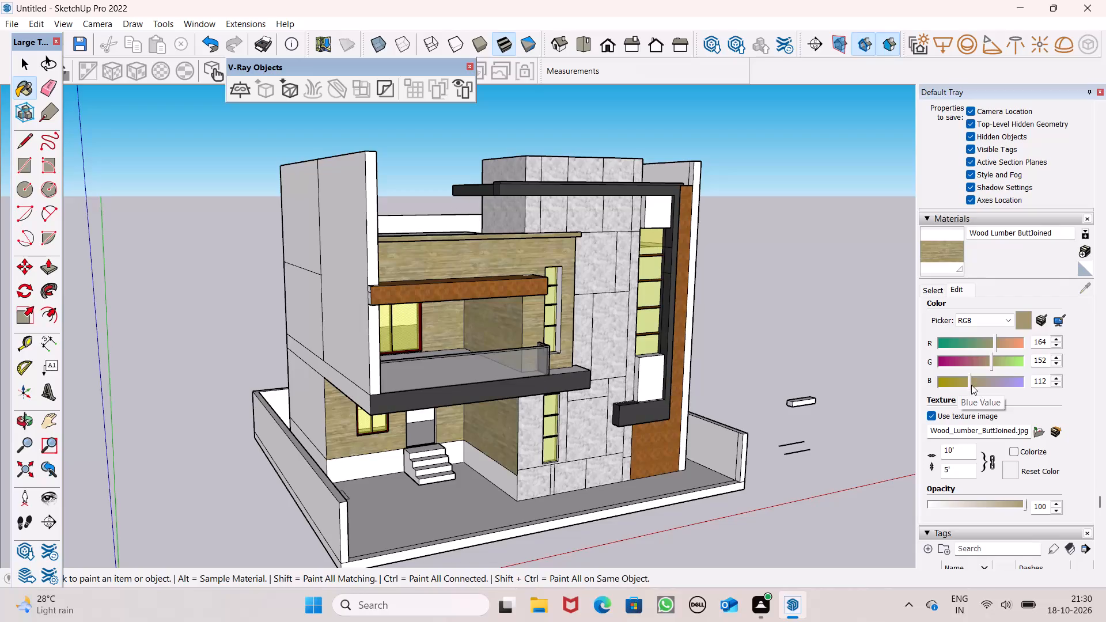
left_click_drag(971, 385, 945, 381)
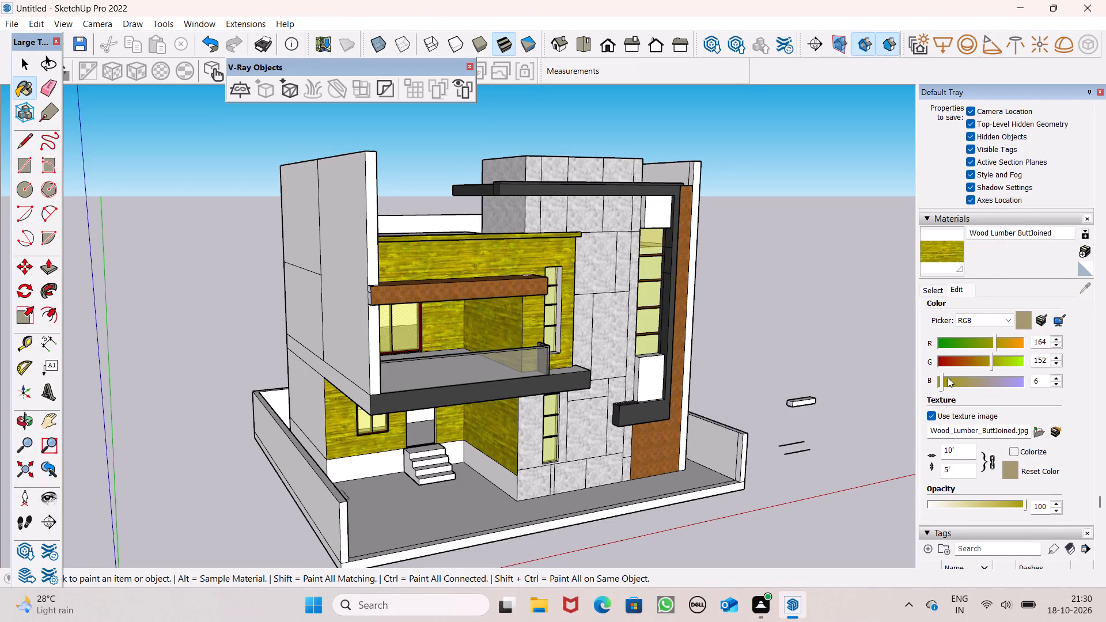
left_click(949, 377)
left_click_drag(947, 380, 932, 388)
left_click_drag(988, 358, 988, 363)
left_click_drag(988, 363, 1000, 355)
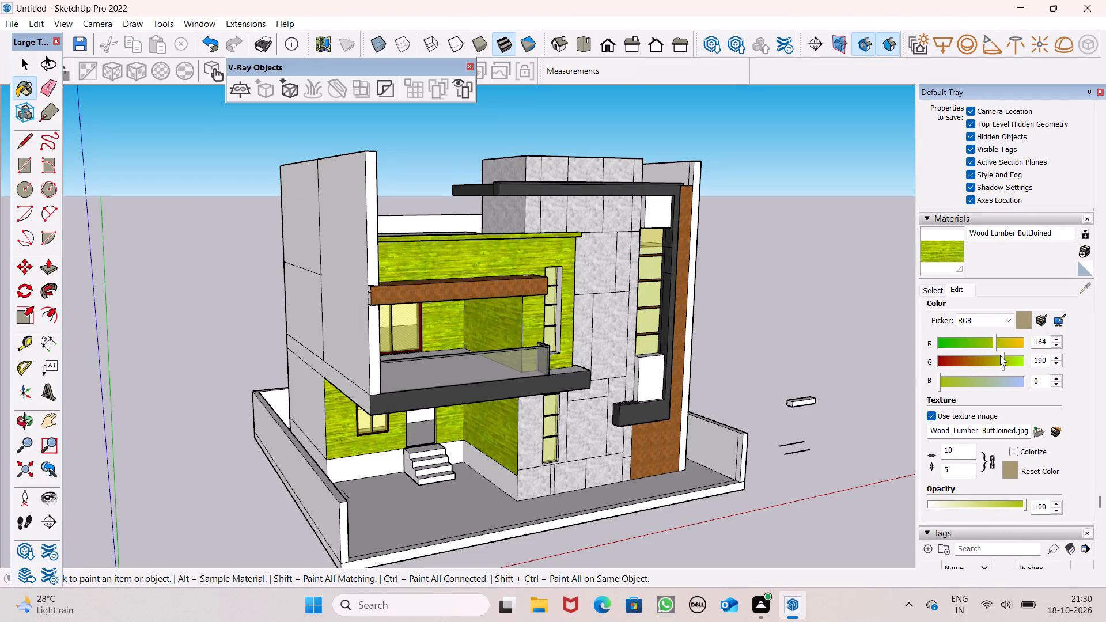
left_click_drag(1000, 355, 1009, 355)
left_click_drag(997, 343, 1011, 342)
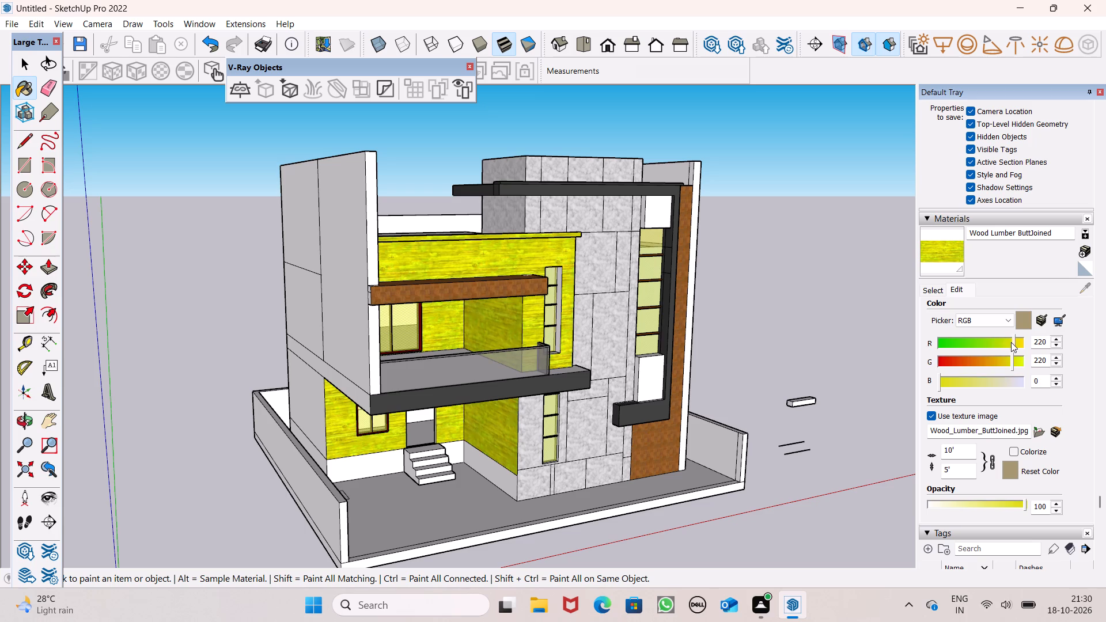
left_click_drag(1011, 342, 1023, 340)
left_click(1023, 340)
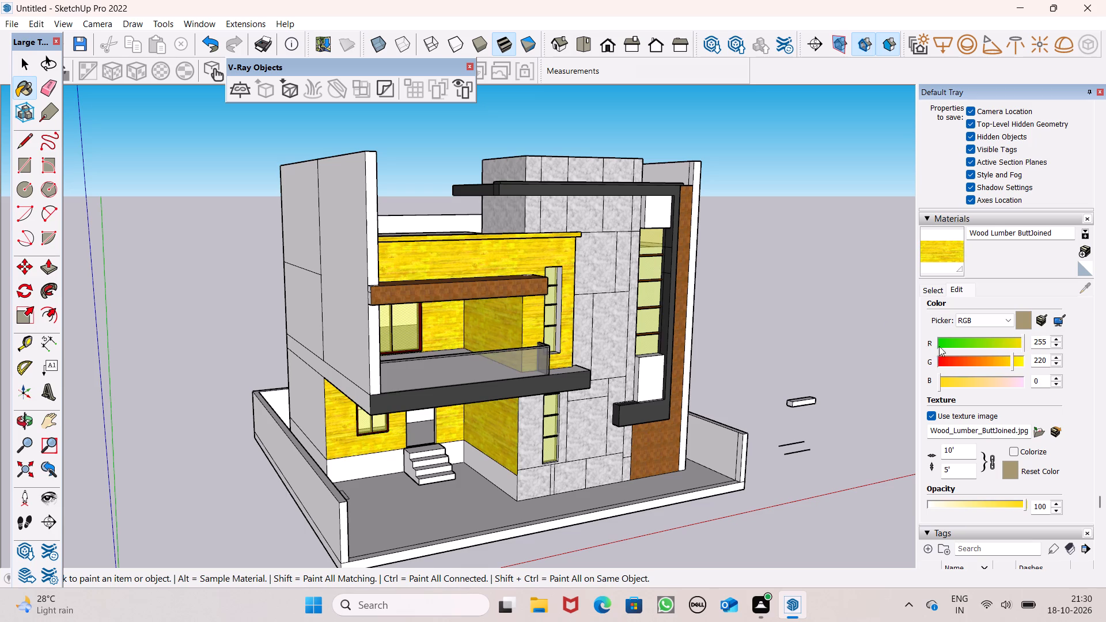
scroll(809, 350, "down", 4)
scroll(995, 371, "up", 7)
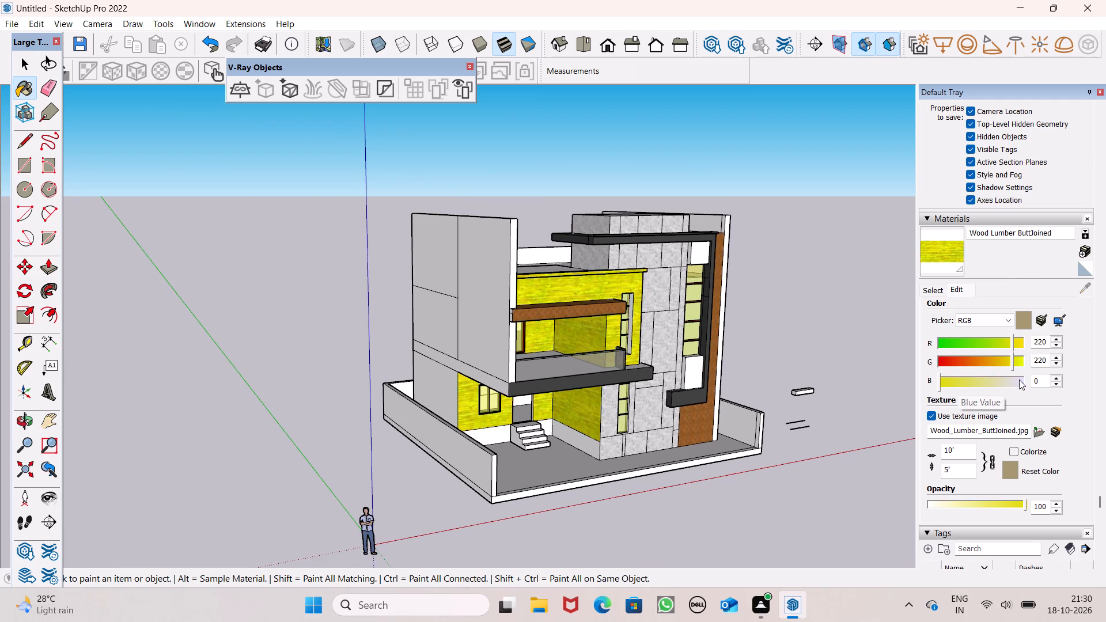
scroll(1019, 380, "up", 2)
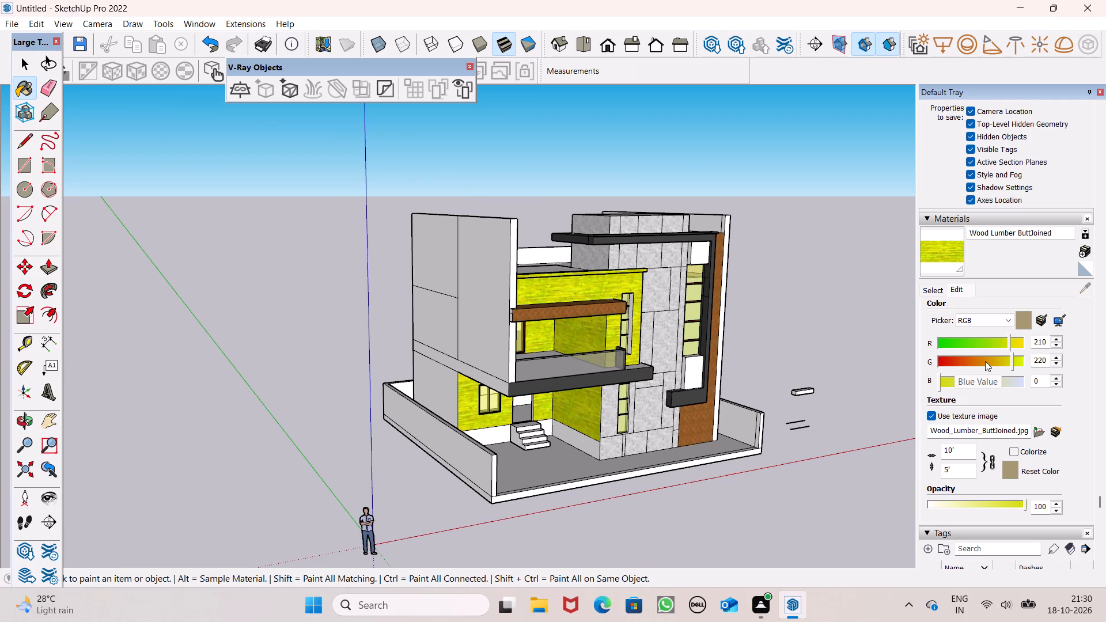
Set the Wood Lumber ButtJoined colour to a warmer brown with green 160 and blue 115.
left_click_drag(986, 361, 991, 359)
left_click_drag(965, 388, 965, 388)
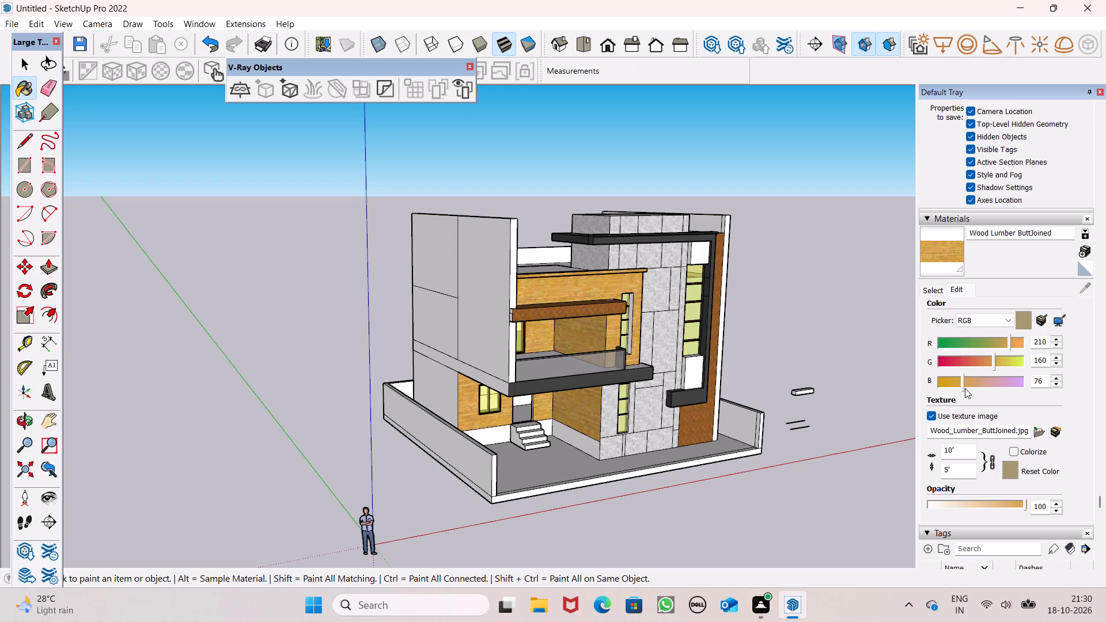
left_click_drag(965, 388, 986, 387)
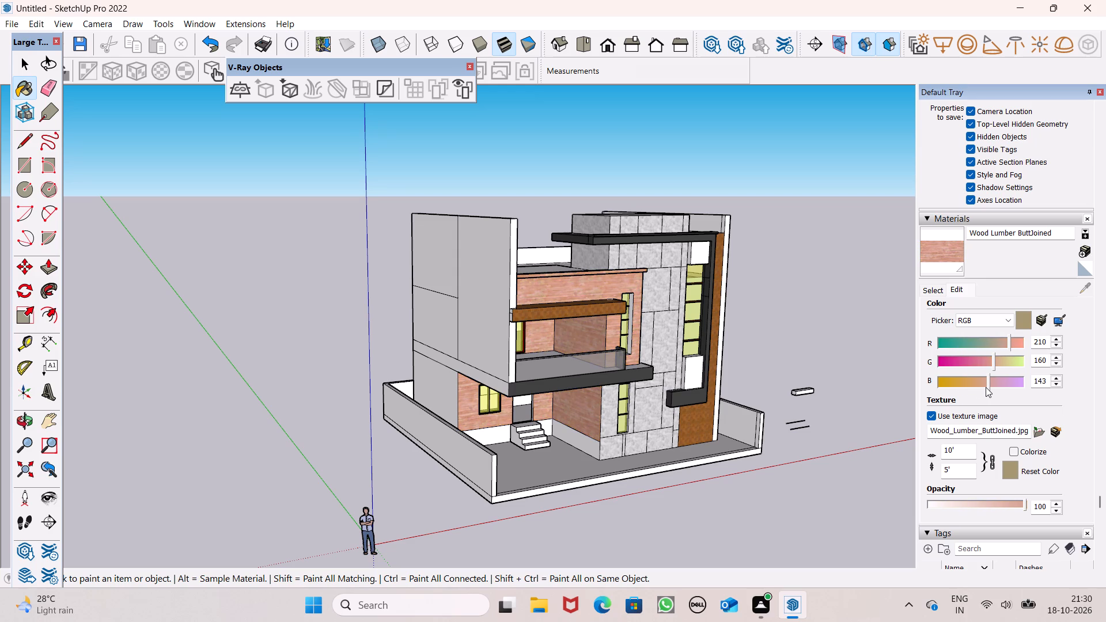
left_click_drag(986, 387, 989, 388)
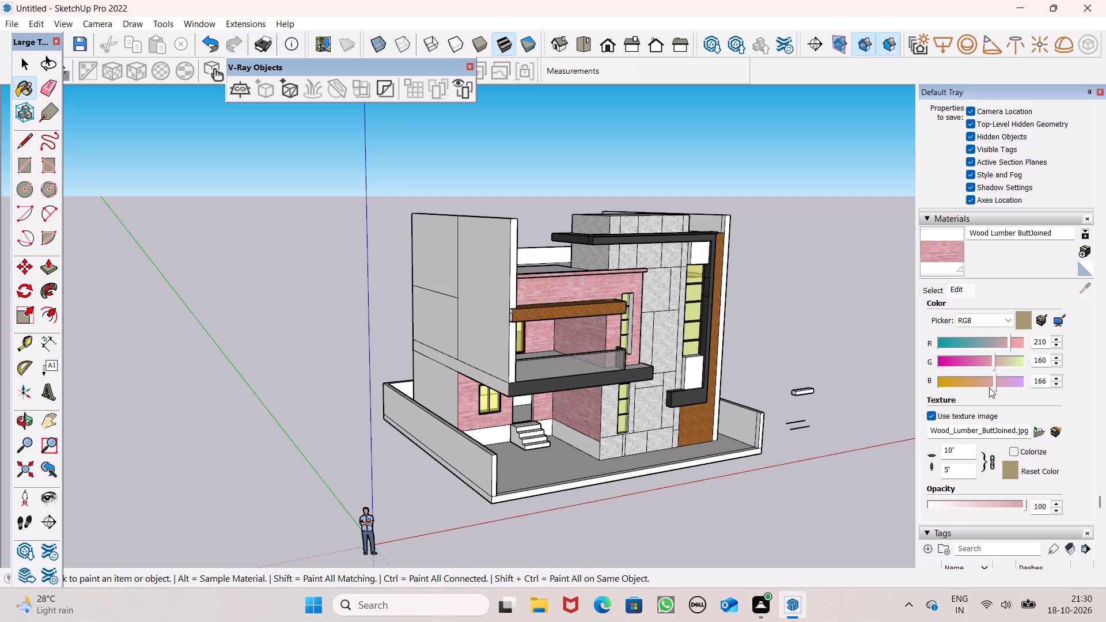
left_click_drag(989, 388, 976, 391)
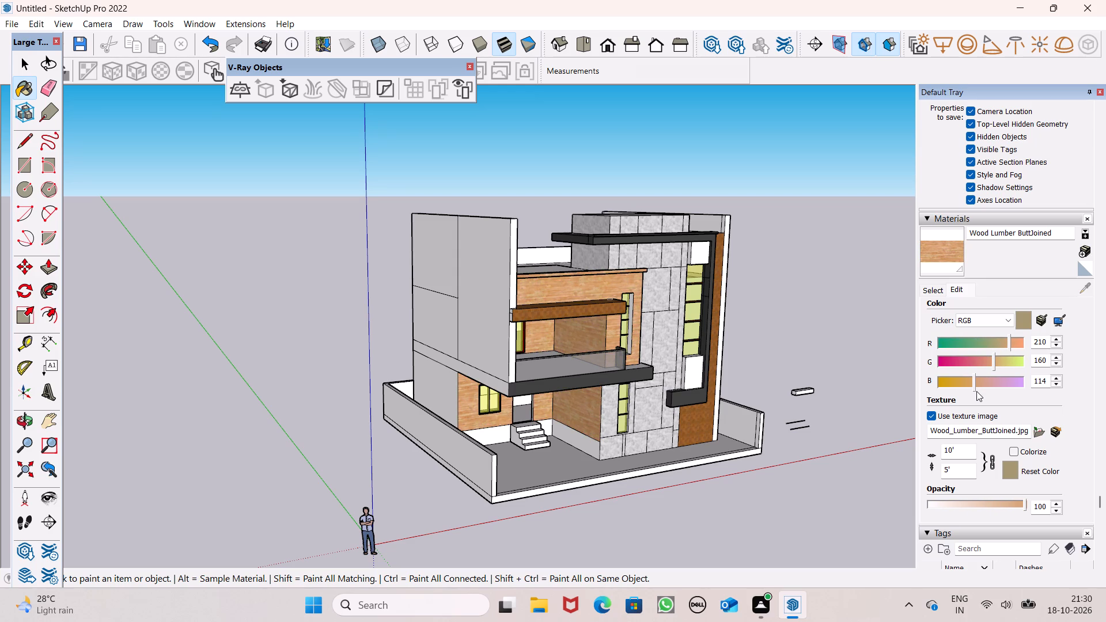
left_click_drag(976, 391, 977, 392)
scroll(654, 374, "down", 4)
middle_click_drag(653, 415, 459, 382)
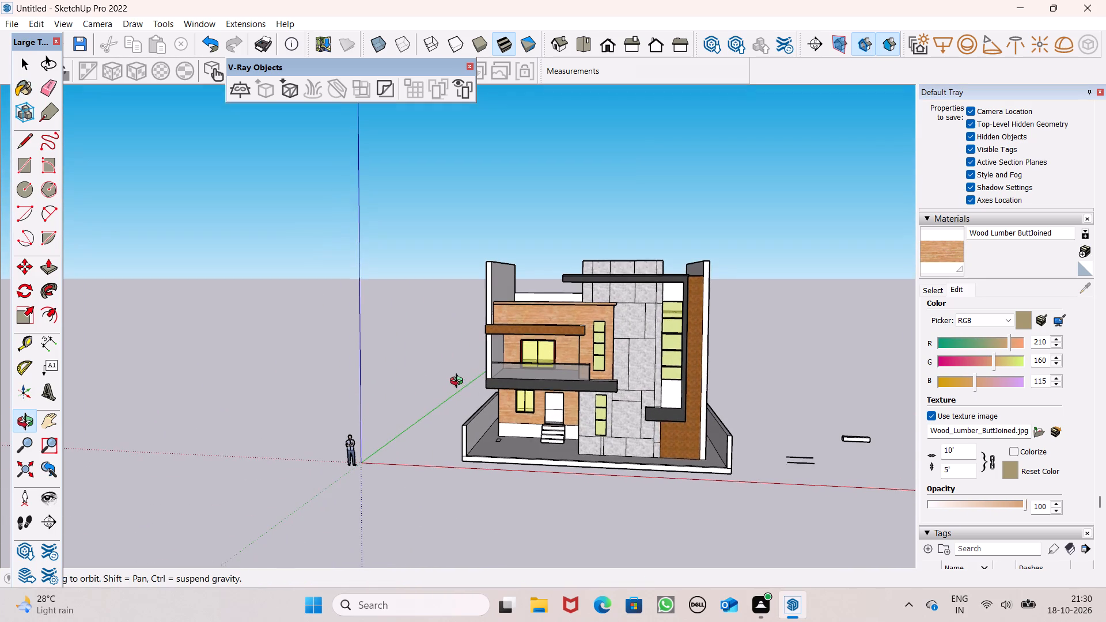
middle_click_drag(459, 382, 459, 381)
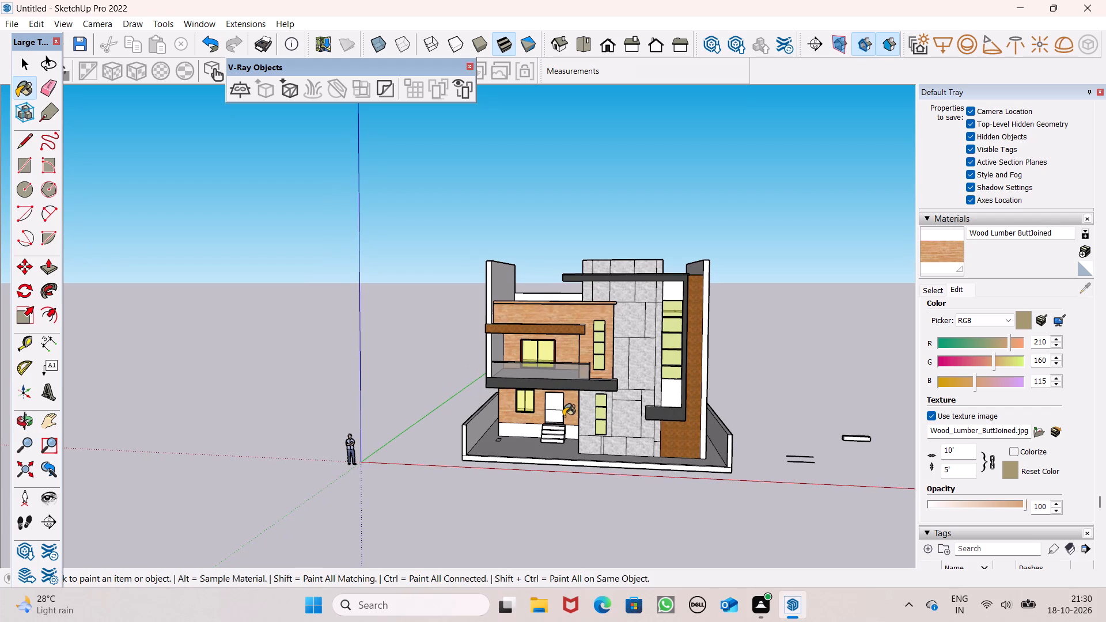
scroll(730, 422, "up", 1)
scroll(972, 381, "up", 3)
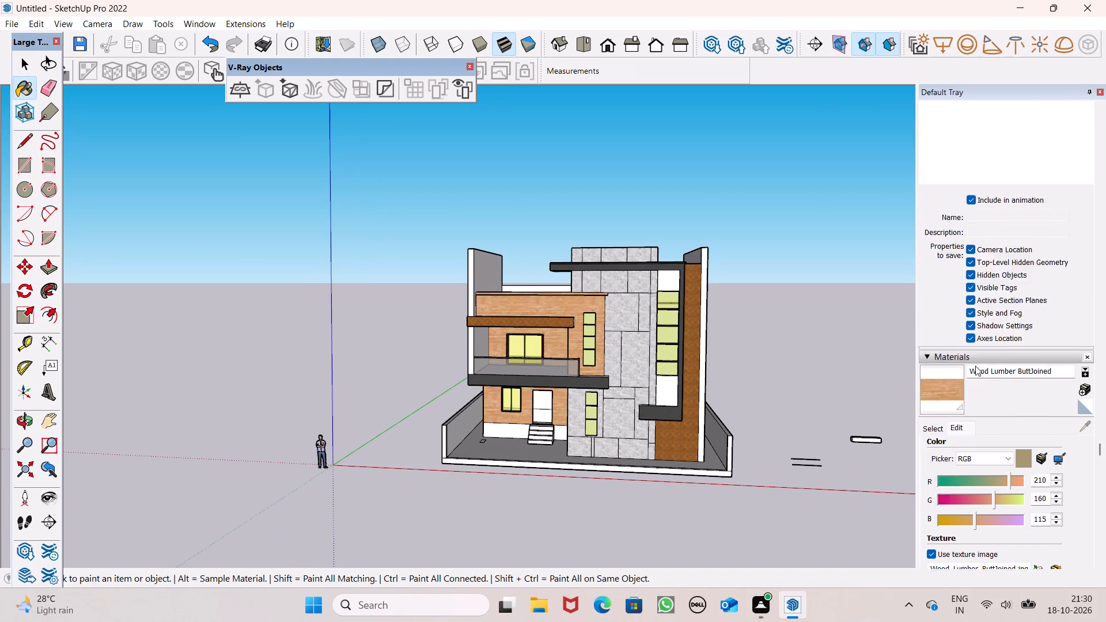
scroll(985, 363, "down", 3)
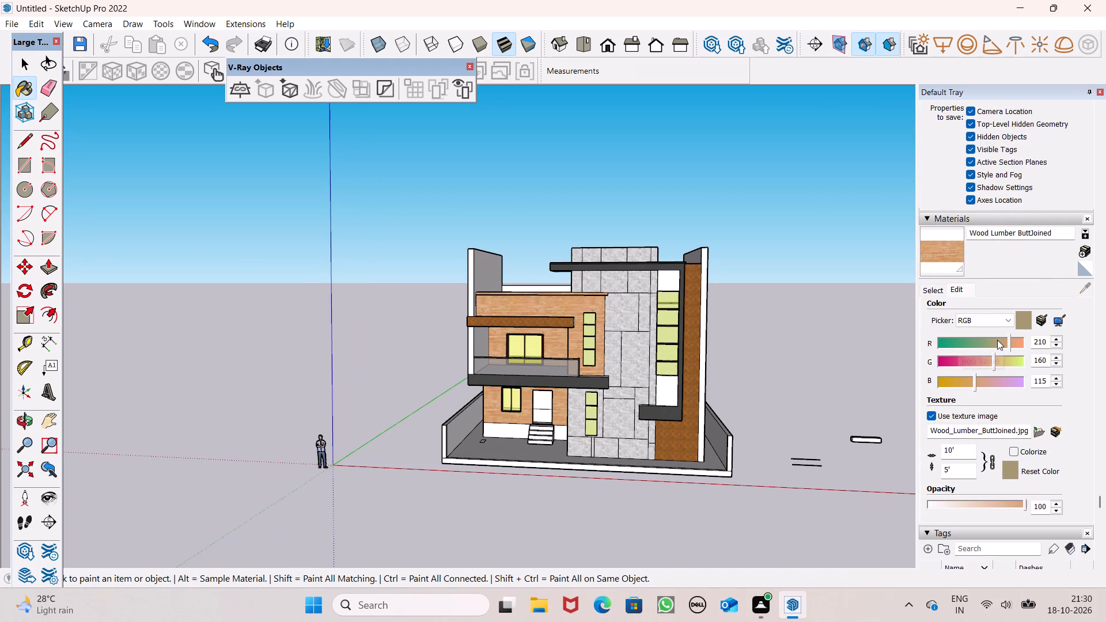
Reduce the red value of Wood Lumber ButtJoined to 190.
left_click_drag(1009, 337, 1003, 343)
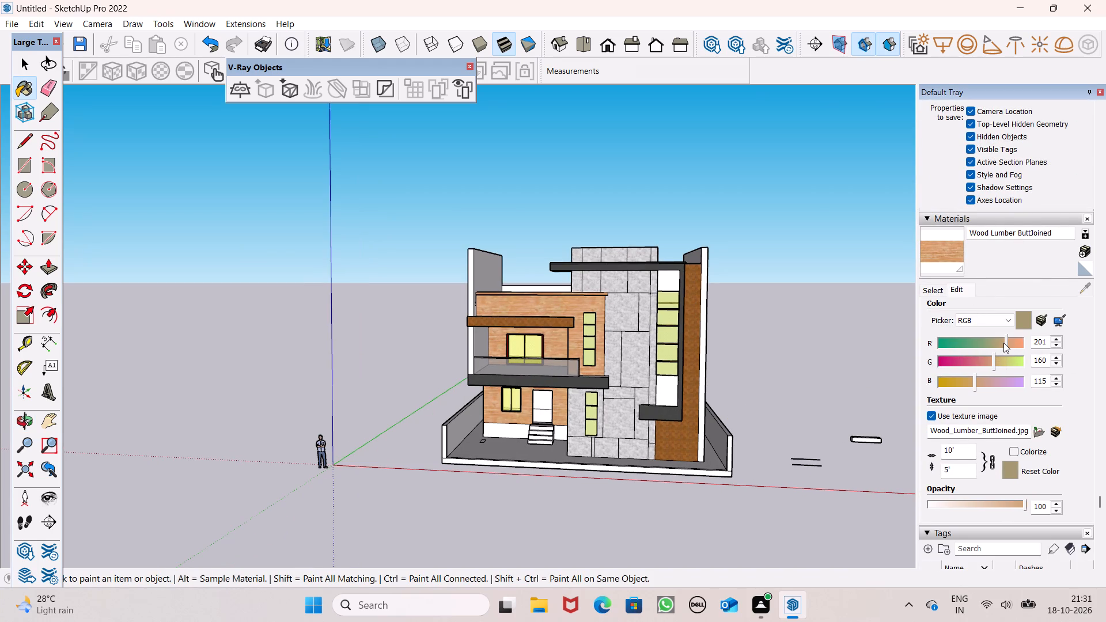
left_click_drag(1003, 343, 1000, 343)
scroll(438, 491, "up", 7)
scroll(384, 482, "down", 5)
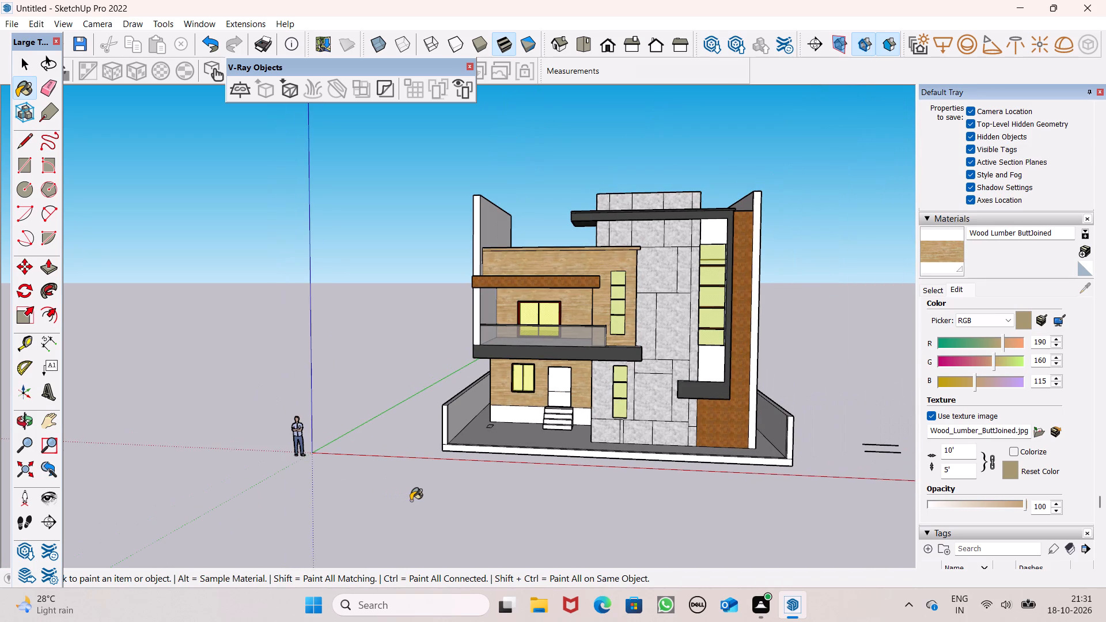
Paint the white plinth band of the ground-floor front wall with Wood Lumber ButtJoined.
key("space")
scroll(532, 416, "up", 3)
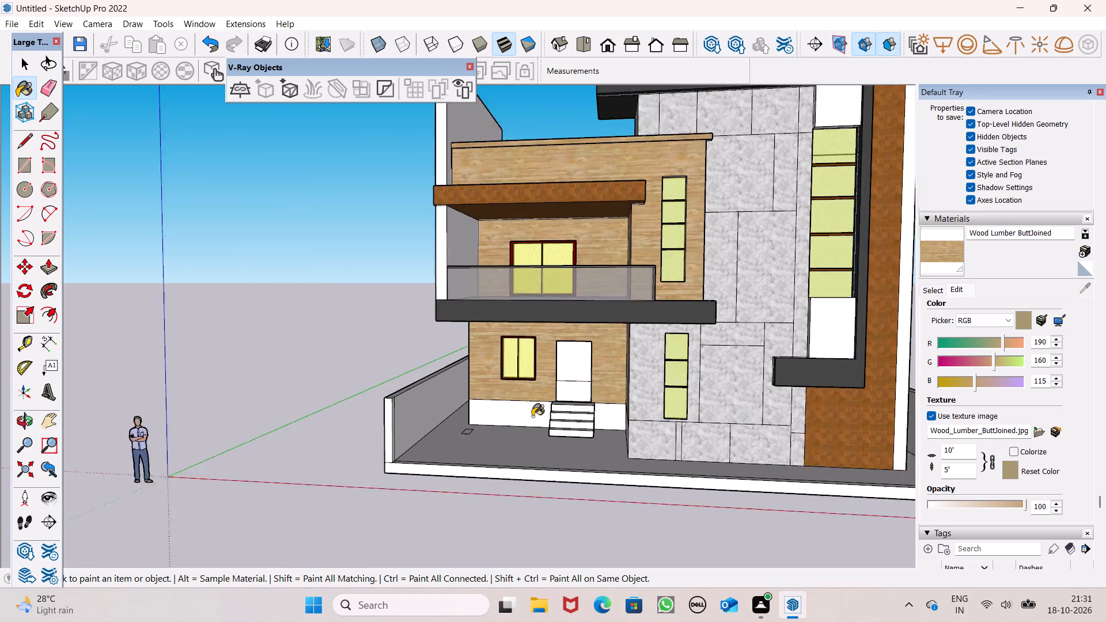
scroll(532, 416, "up", 2)
left_click(532, 416)
scroll(500, 525, "up", 5)
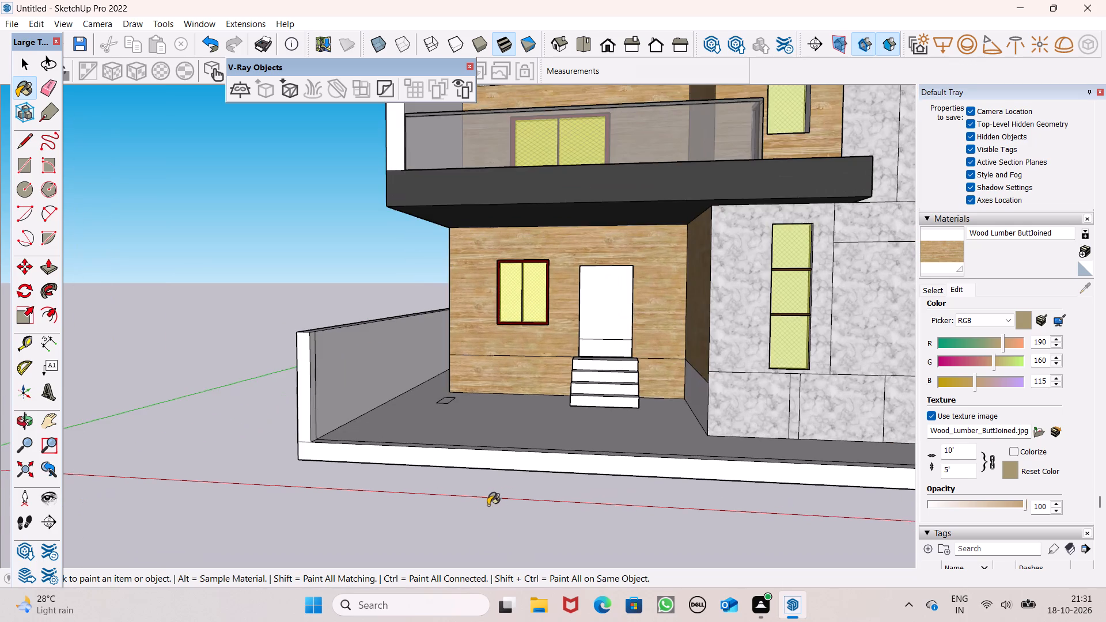
Paint the small rectangle on the porch floor near the boundary wall with Wood Lumber ButtJoined.
scroll(479, 464, "up", 1)
middle_click_drag(479, 464, 490, 584)
scroll(500, 621, "up", 1)
scroll(427, 330, "up", 6)
left_click(452, 369)
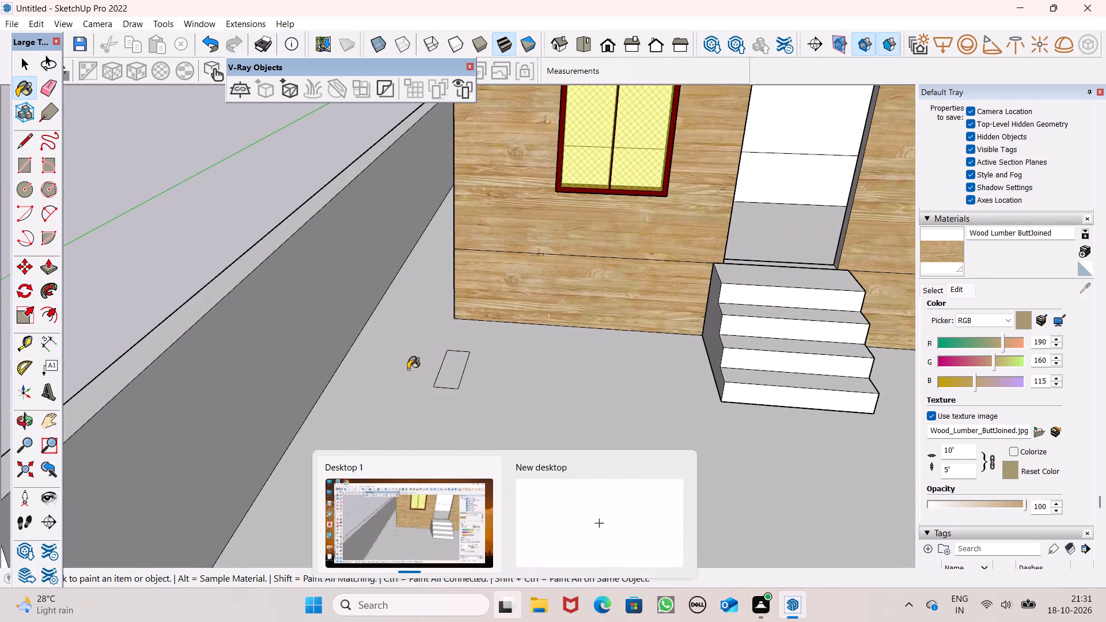
Paint the plinth band of the return wall beside the entrance with Wood Lumber ButtJoined.
scroll(383, 390, "down", 5)
left_click(798, 453)
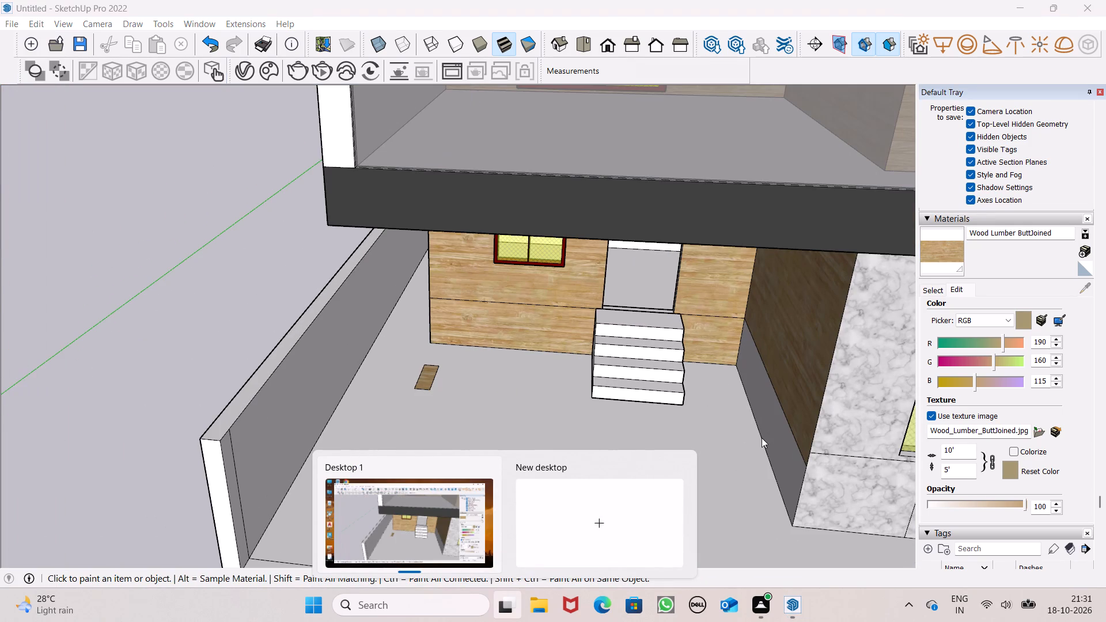
left_click(785, 456)
scroll(283, 454, "down", 2)
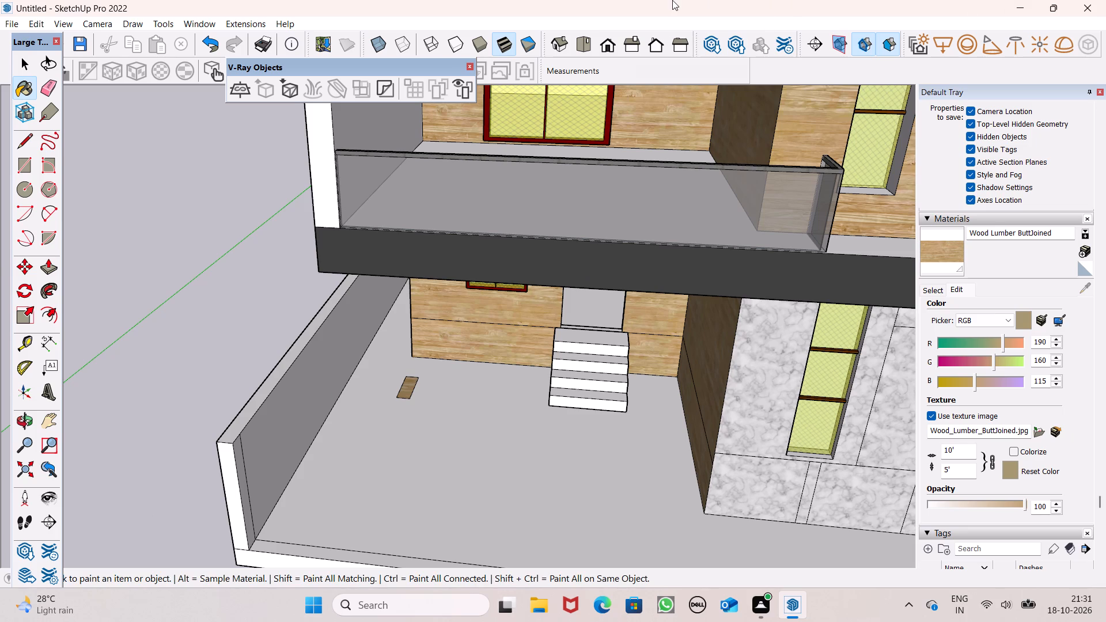
Erase the plinth dividing lines on the ground-floor front wall, both sides of the steps, and on the adjoining return wall.
left_click(59, 90)
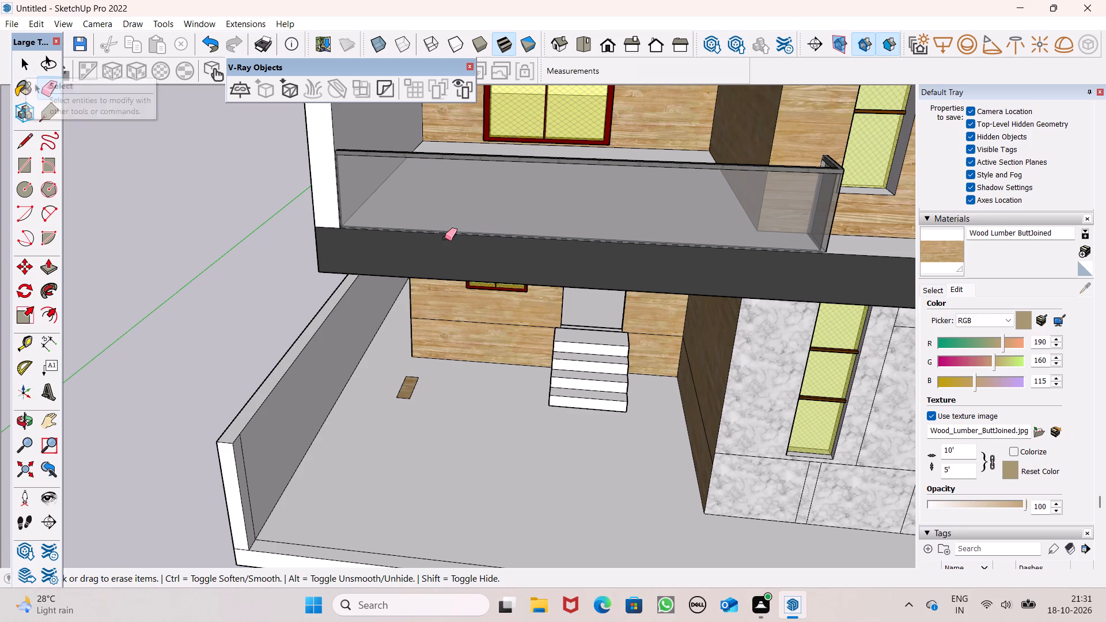
scroll(667, 322, "up", 4)
left_click_drag(486, 308, 467, 331)
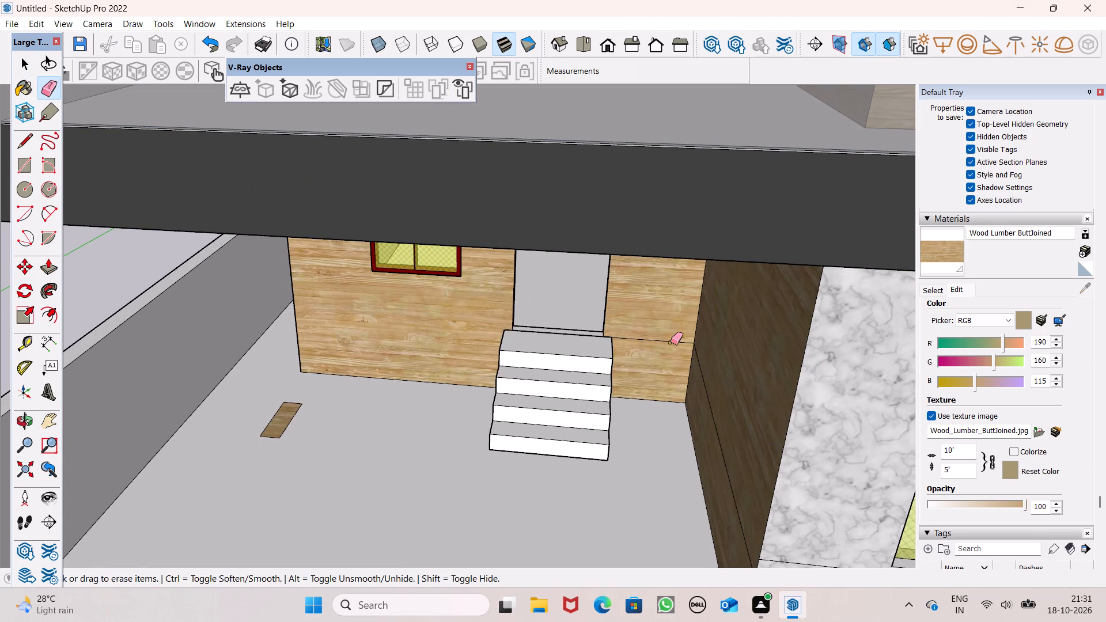
left_click(671, 342)
left_click(706, 398)
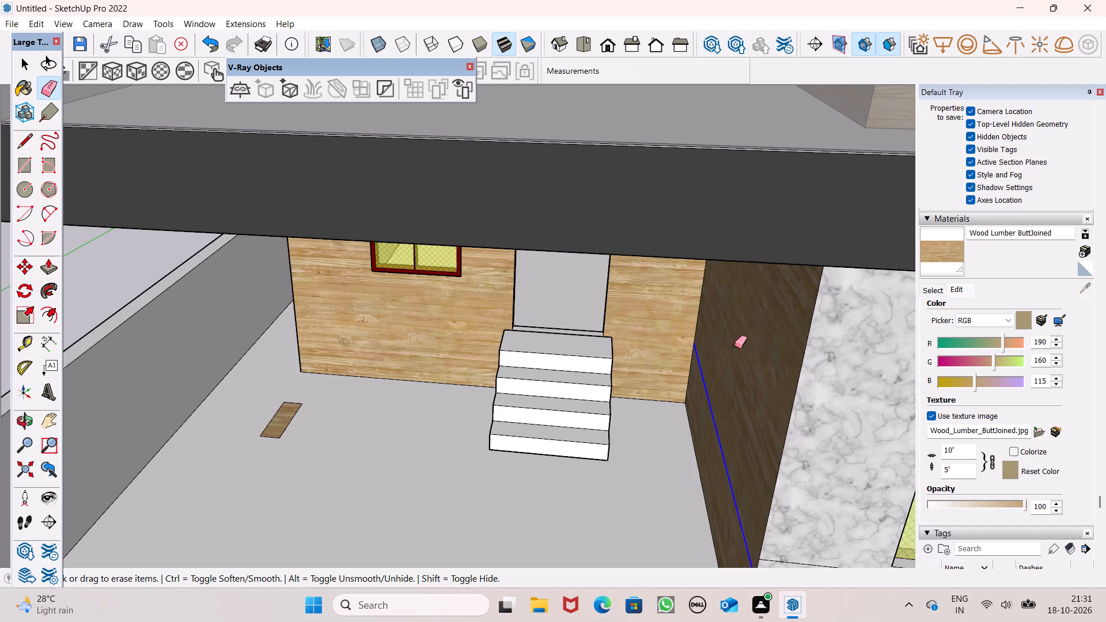
Push/Pull the small floor rectangle upward about 9' 3/4" to form a column.
left_click(37, 263)
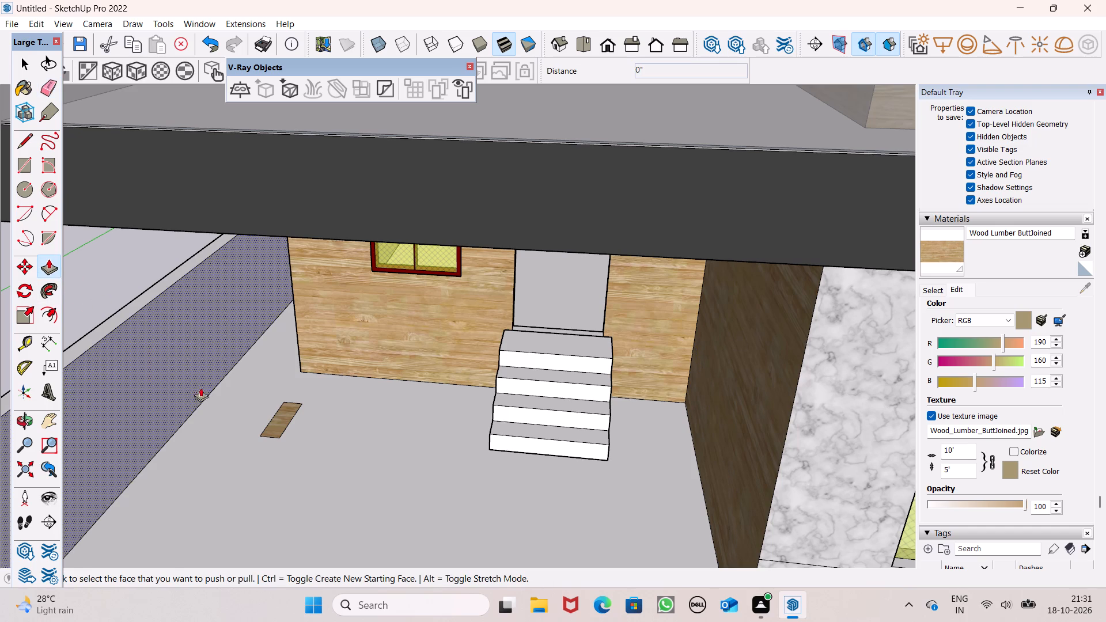
left_click_drag(284, 421, 278, 317)
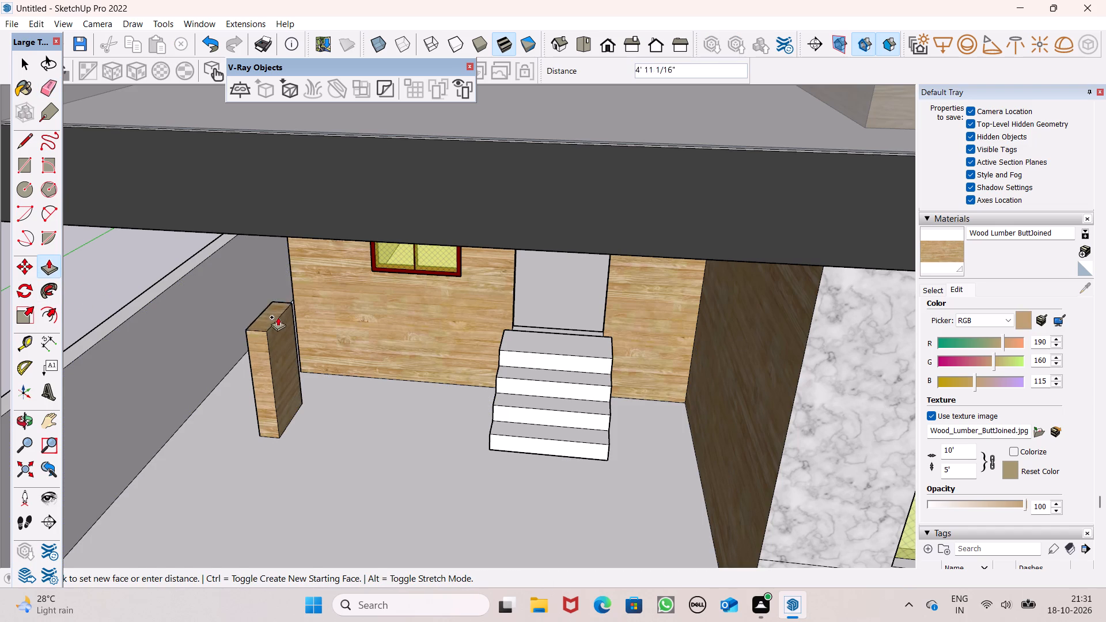
left_click_drag(278, 317, 256, 219)
Extend the column's top face about 4' 6 1/4" up to the underside of the balcony slab.
middle_click_drag(297, 301, 344, 194)
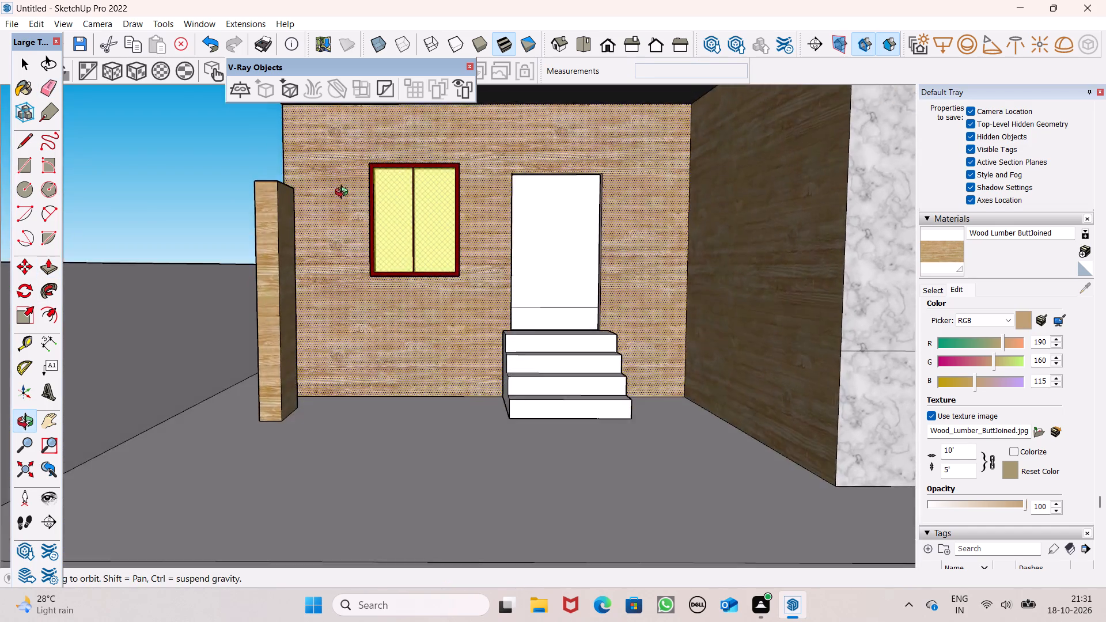
middle_click_drag(344, 194, 347, 242)
scroll(354, 261, "down", 3)
middle_click_drag(360, 270, 493, 266)
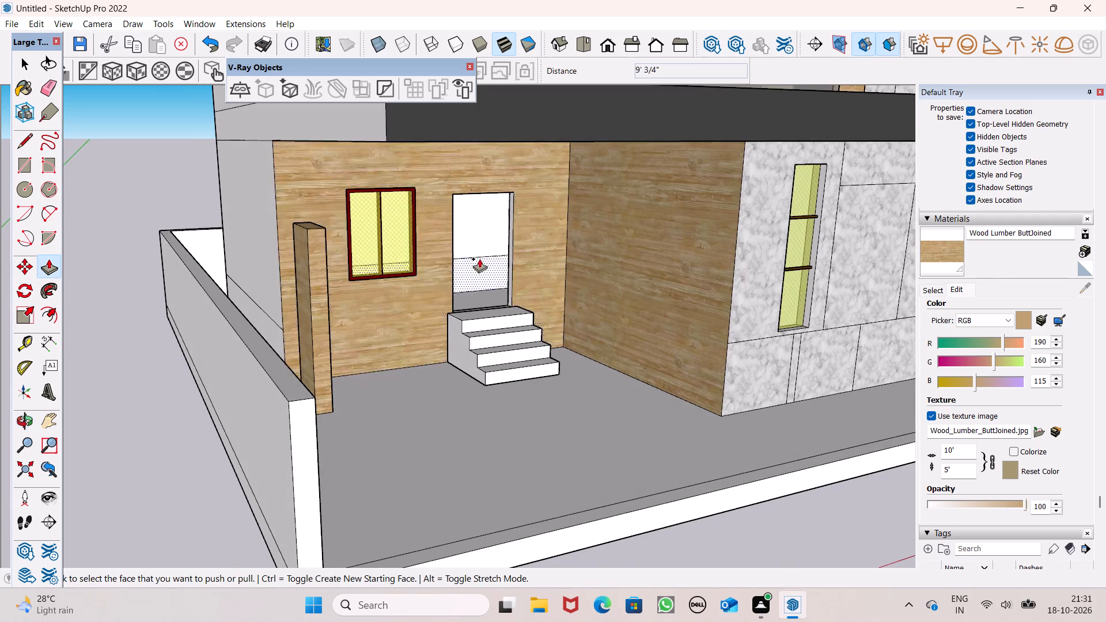
scroll(389, 207, "up", 4)
scroll(390, 218, "down", 4)
middle_click_drag(382, 241, 416, 266)
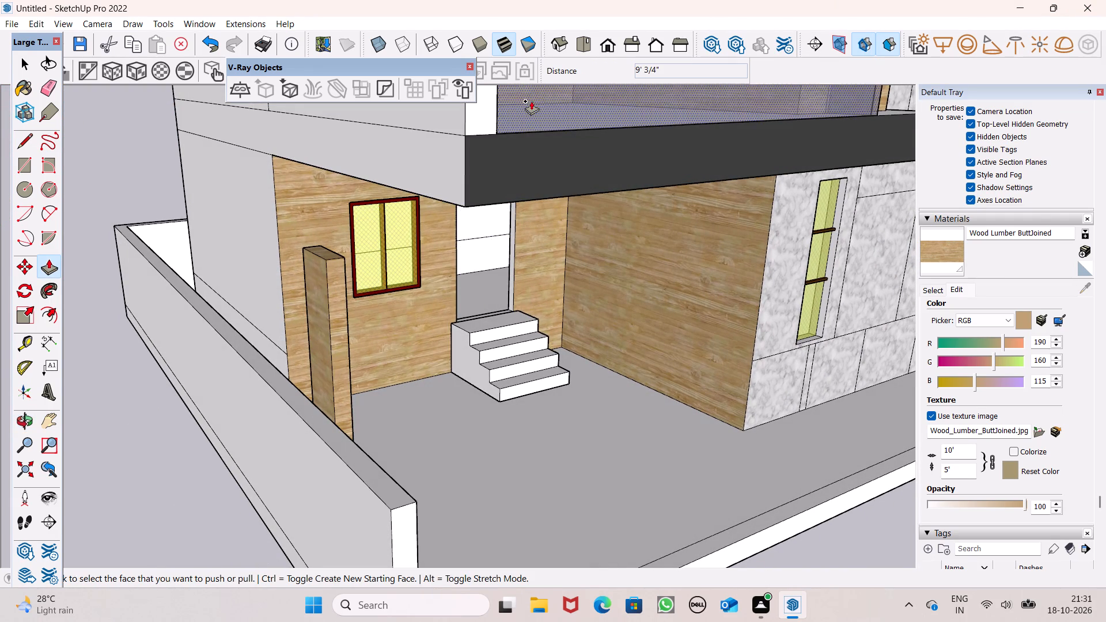
left_click_drag(325, 254, 326, 253)
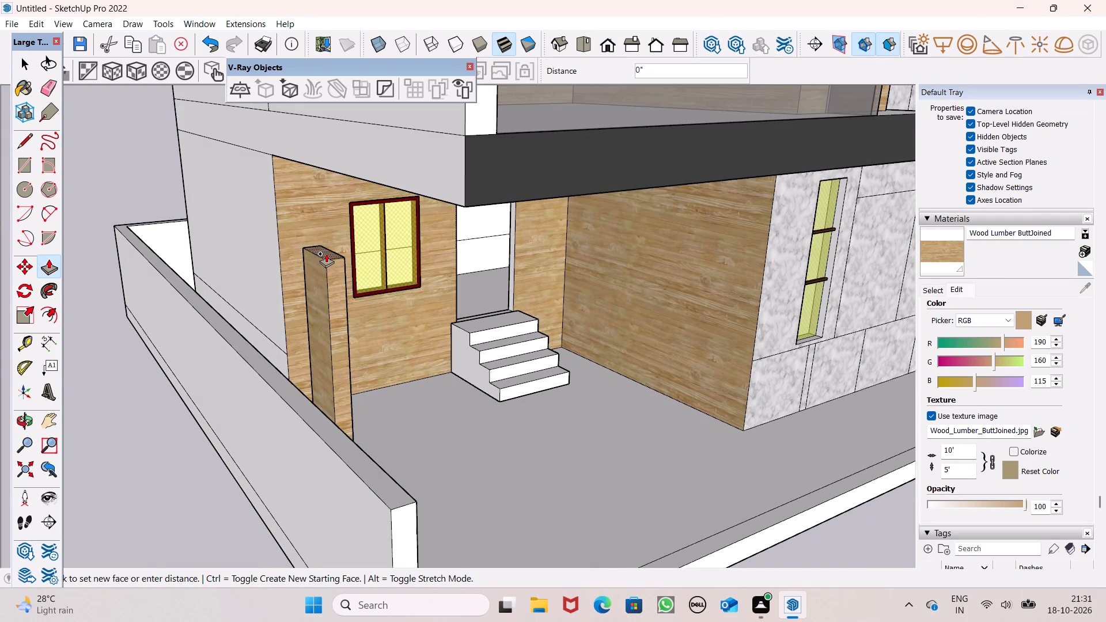
left_click_drag(326, 253, 342, 149)
middle_click_drag(388, 226, 243, 174)
scroll(270, 158, "up", 8)
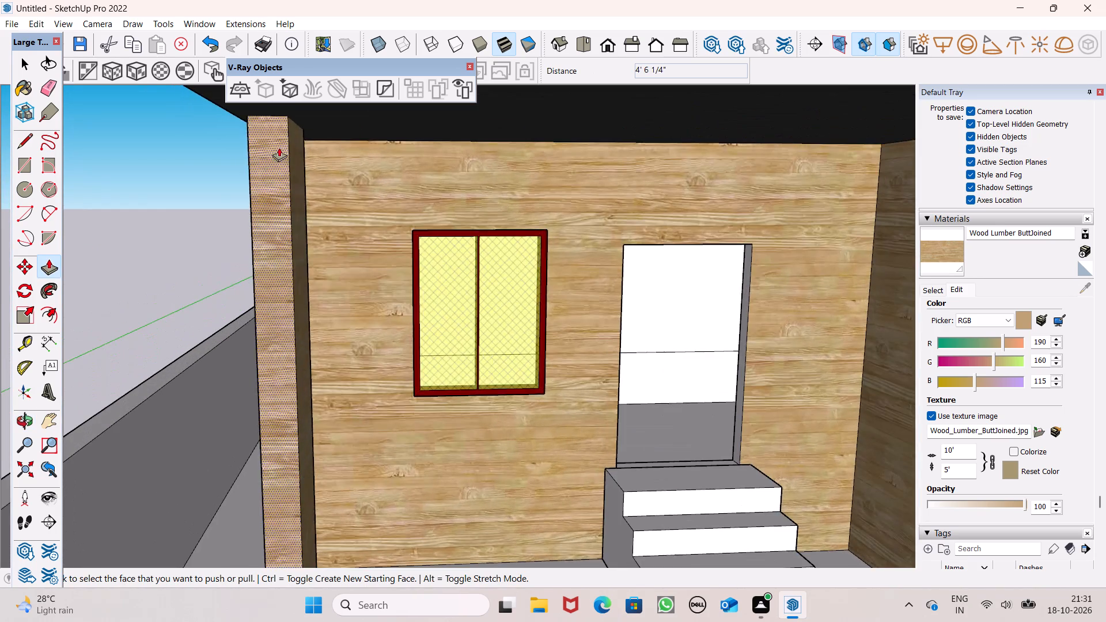
scroll(299, 192, "down", 14)
key("space")
left_click(166, 217)
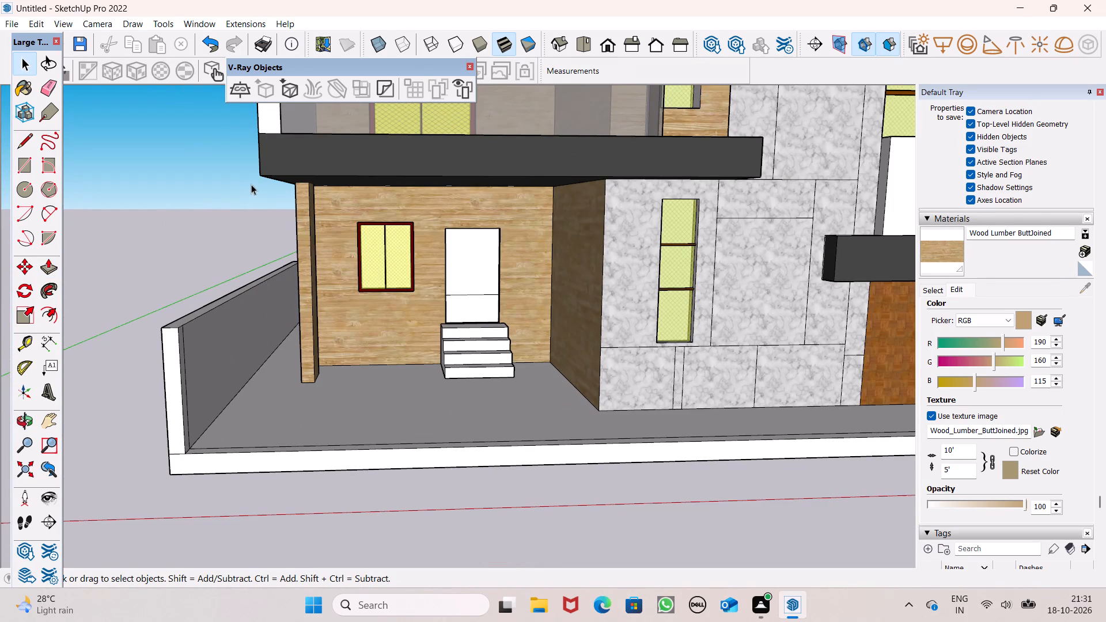
Erase the horizontal floor and slab dividing lines on the house's rear wall.
scroll(324, 281, "down", 4)
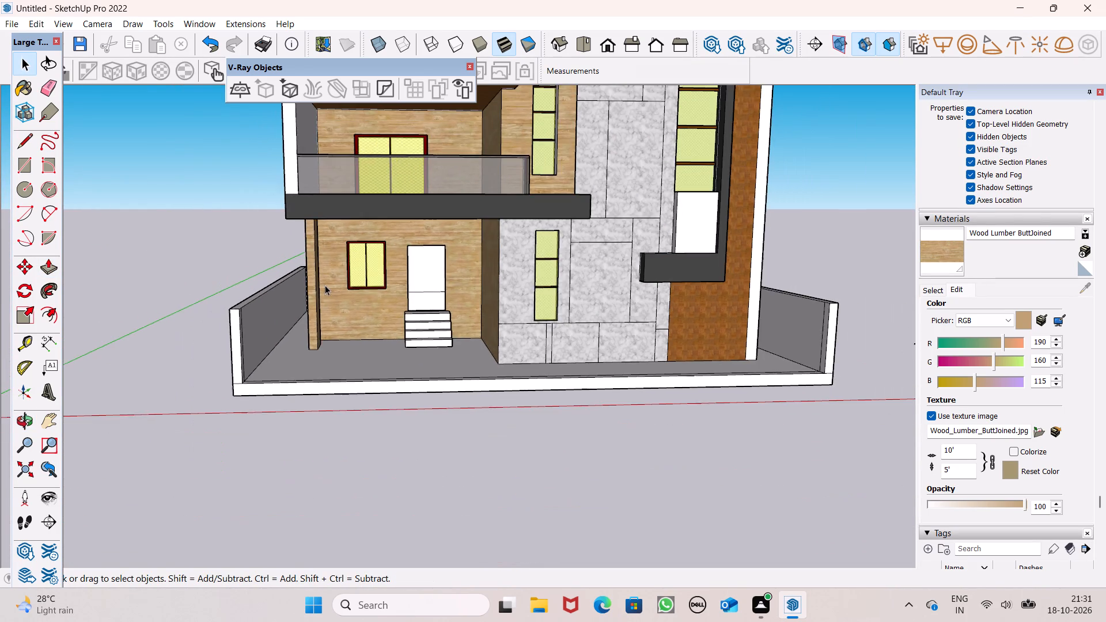
scroll(328, 289, "down", 7)
middle_click_drag(380, 344, 378, 410)
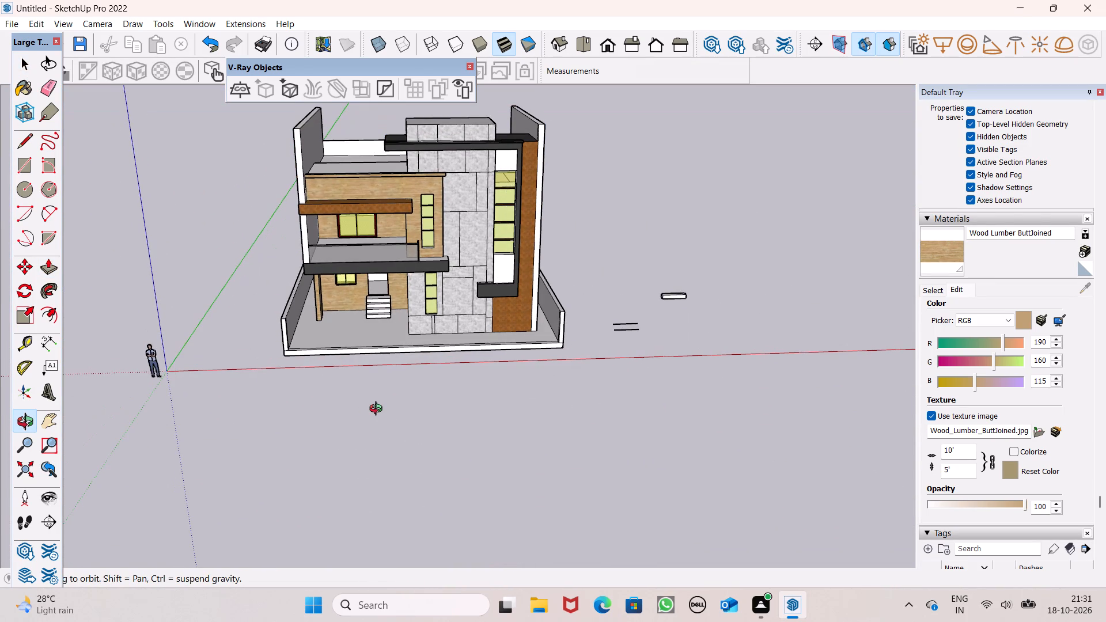
middle_click_drag(378, 410, 308, 437)
scroll(320, 403, "up", 1)
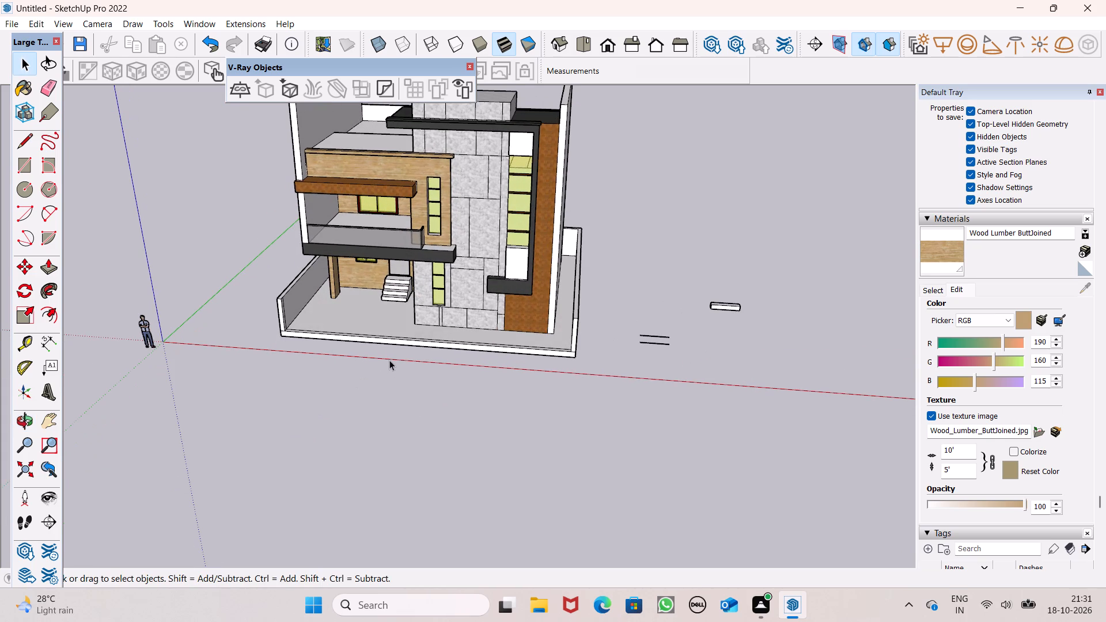
scroll(391, 373, "down", 3)
middle_click_drag(458, 367, 461, 289)
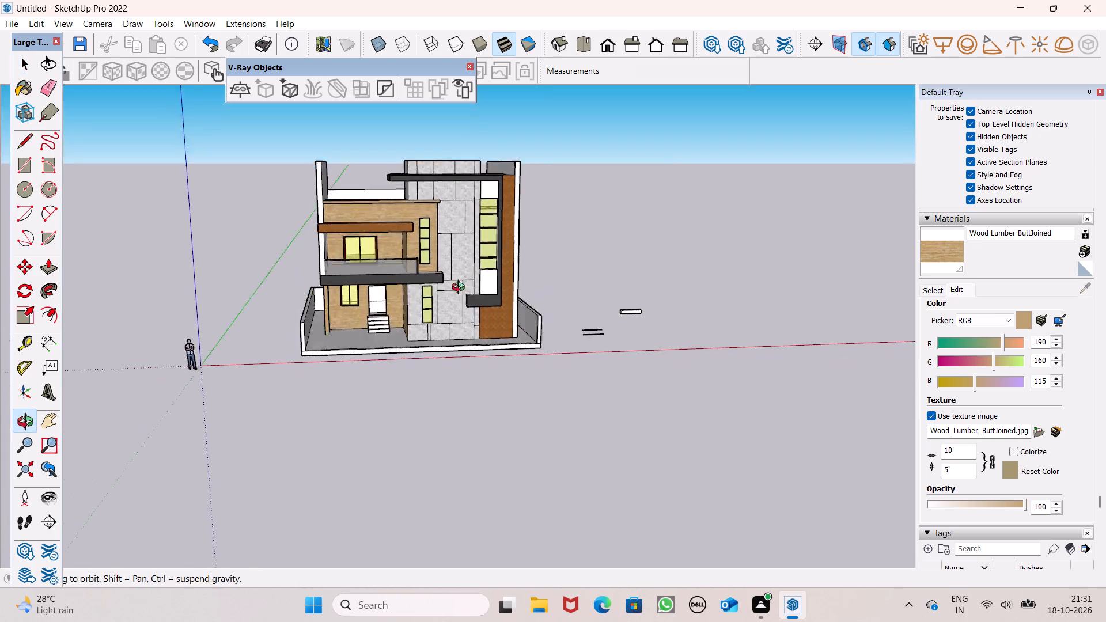
middle_click_drag(461, 289, 850, 294)
scroll(486, 371, "up", 1)
middle_click_drag(498, 376, 677, 367)
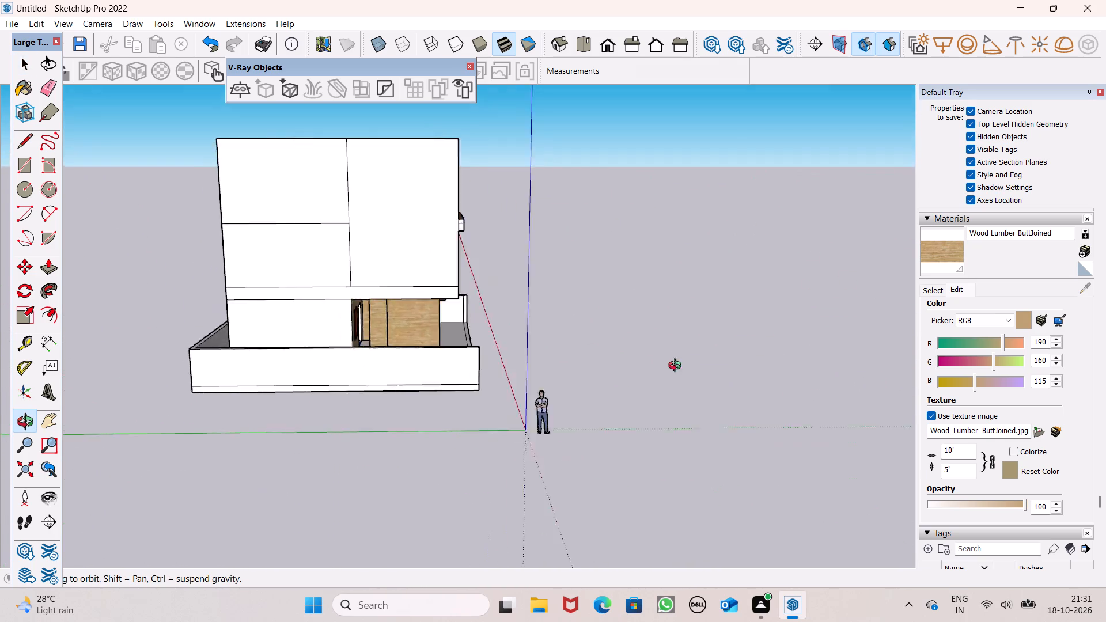
middle_click_drag(677, 367, 910, 392)
scroll(873, 382, "up", 1)
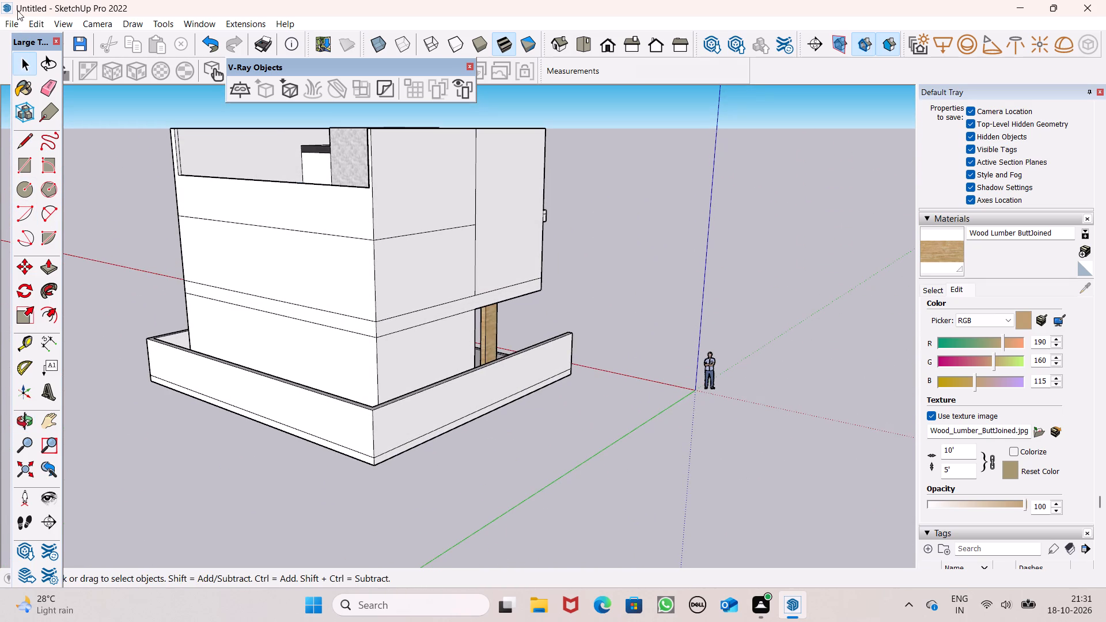
left_click(47, 85)
scroll(293, 215, "up", 3)
left_click_drag(316, 227, 322, 296)
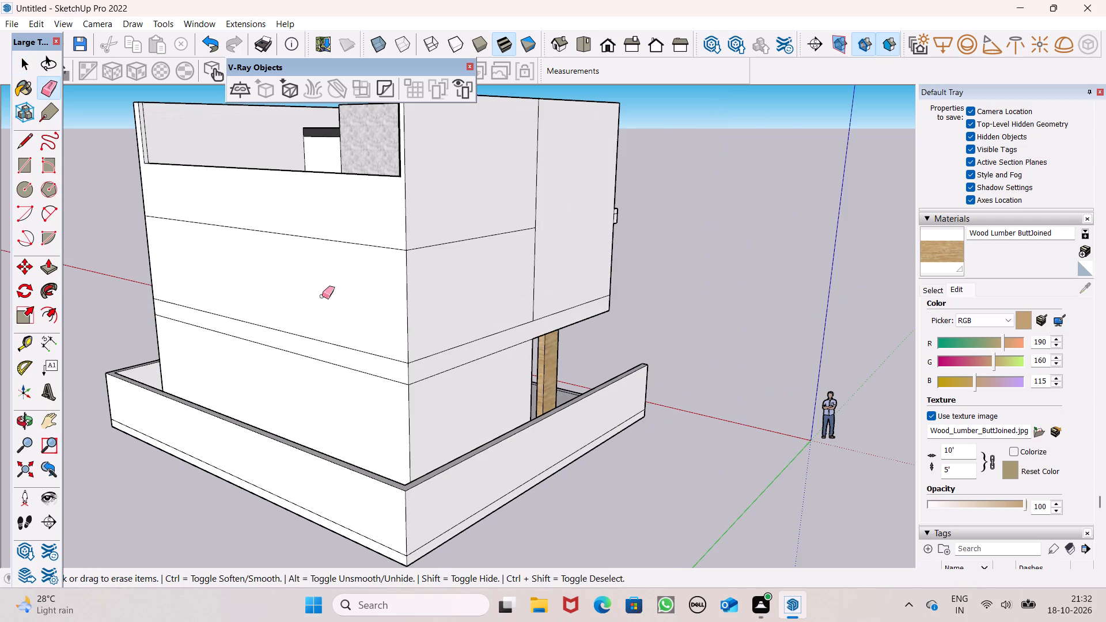
left_click_drag(322, 296, 308, 368)
left_click_drag(328, 358, 363, 344)
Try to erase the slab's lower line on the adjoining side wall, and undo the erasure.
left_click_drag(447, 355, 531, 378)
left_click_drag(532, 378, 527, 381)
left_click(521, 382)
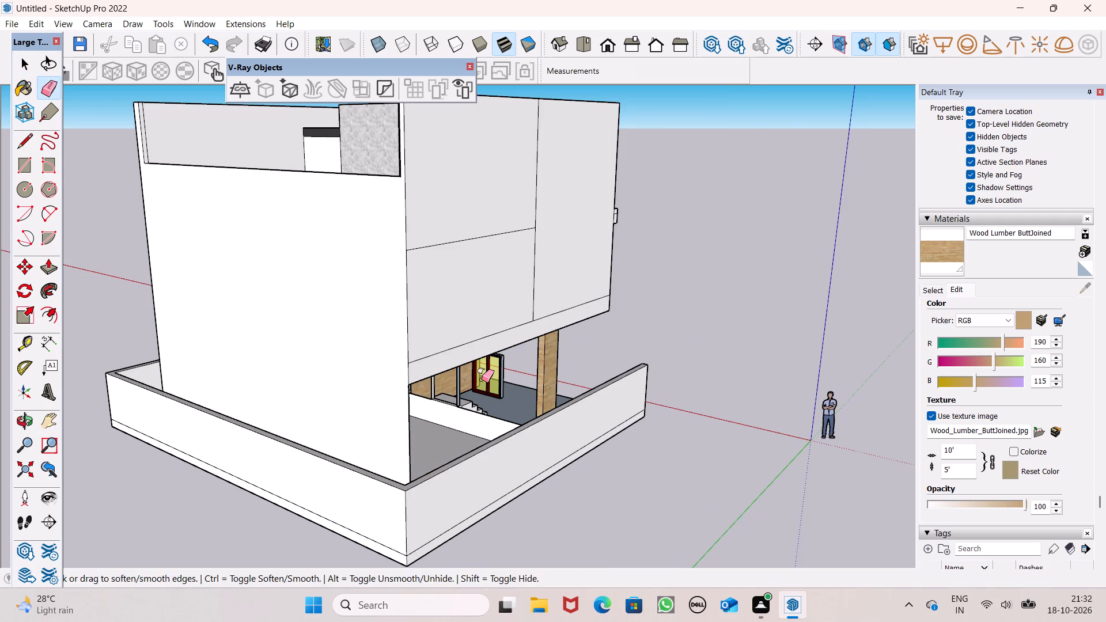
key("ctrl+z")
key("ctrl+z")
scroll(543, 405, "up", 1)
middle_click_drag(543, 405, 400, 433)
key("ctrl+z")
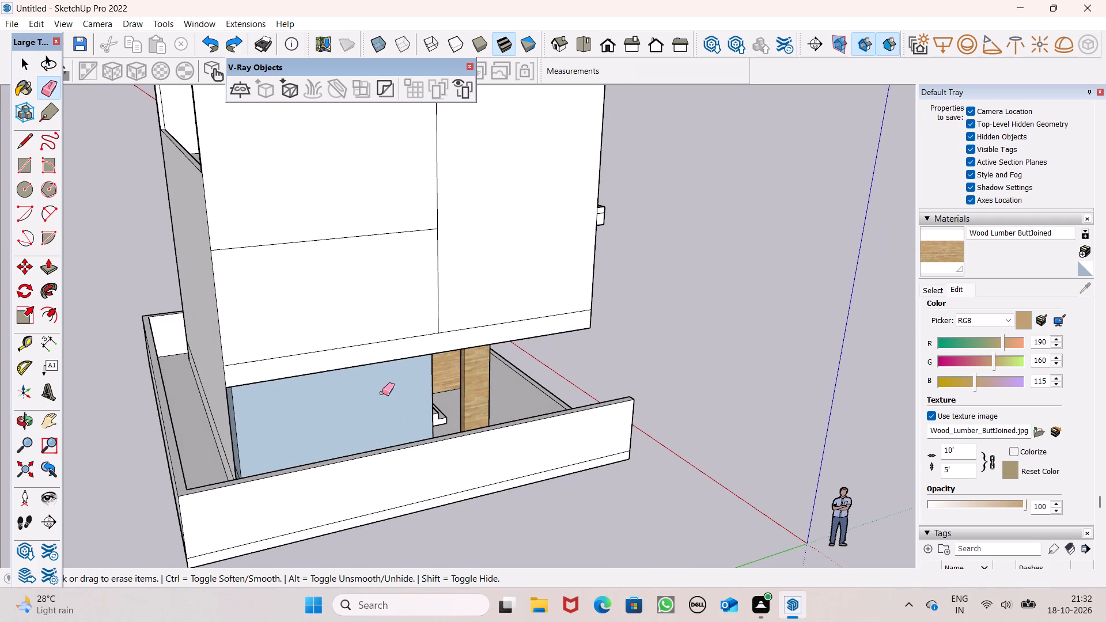
Erase the slab's upper line, the mid-wall horizontal line and the vertical dividing line on the side wall.
left_click(374, 344)
left_click_drag(445, 303, 468, 327)
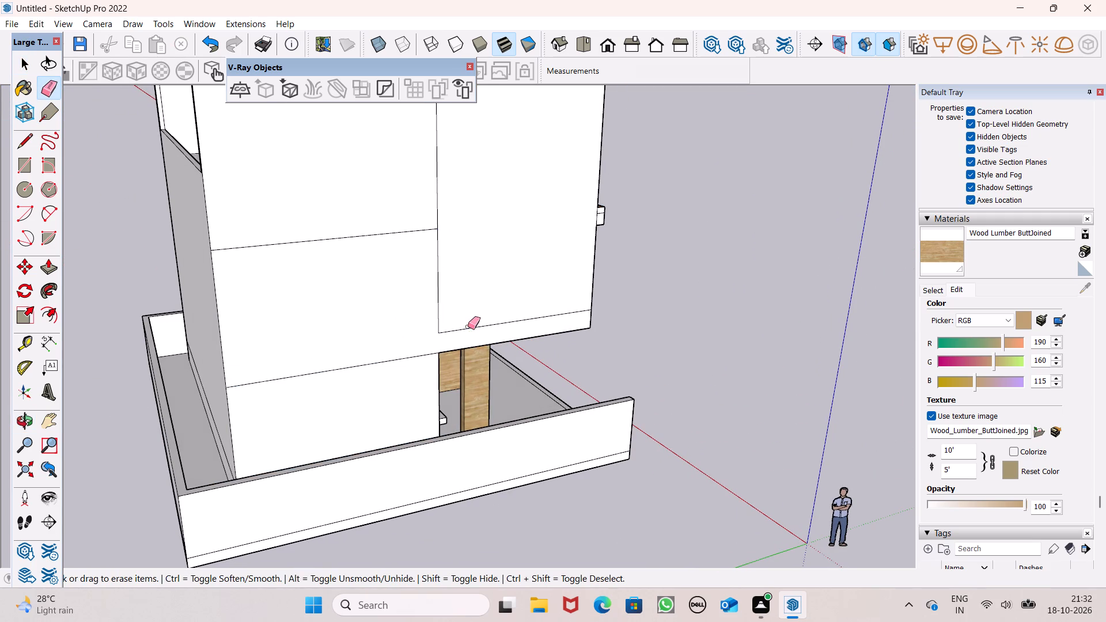
left_click_drag(468, 327, 454, 324)
left_click_drag(370, 246, 368, 237)
left_click_drag(368, 237, 454, 222)
left_click_drag(457, 219, 461, 212)
left_click(461, 212)
Delete the stray small bar and the two loose parallel lines lying outside the plot beside the house.
scroll(450, 350, "down", 5)
middle_click_drag(470, 324, 0, 421)
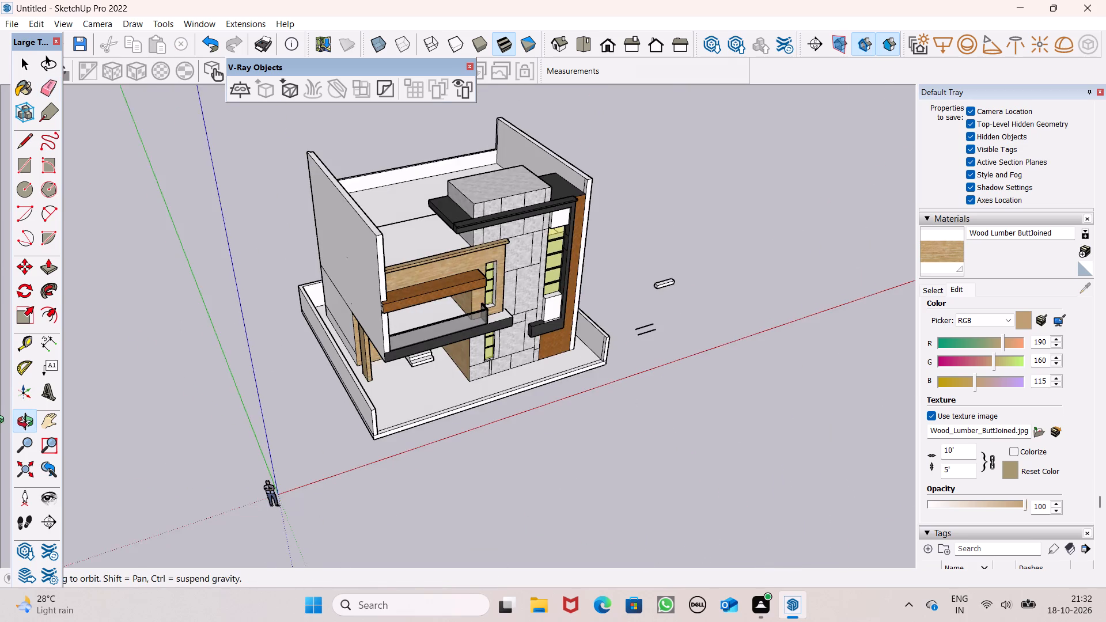
middle_click_drag(0, 421, 7, 417)
middle_click_drag(296, 296, 60, 158)
key("space")
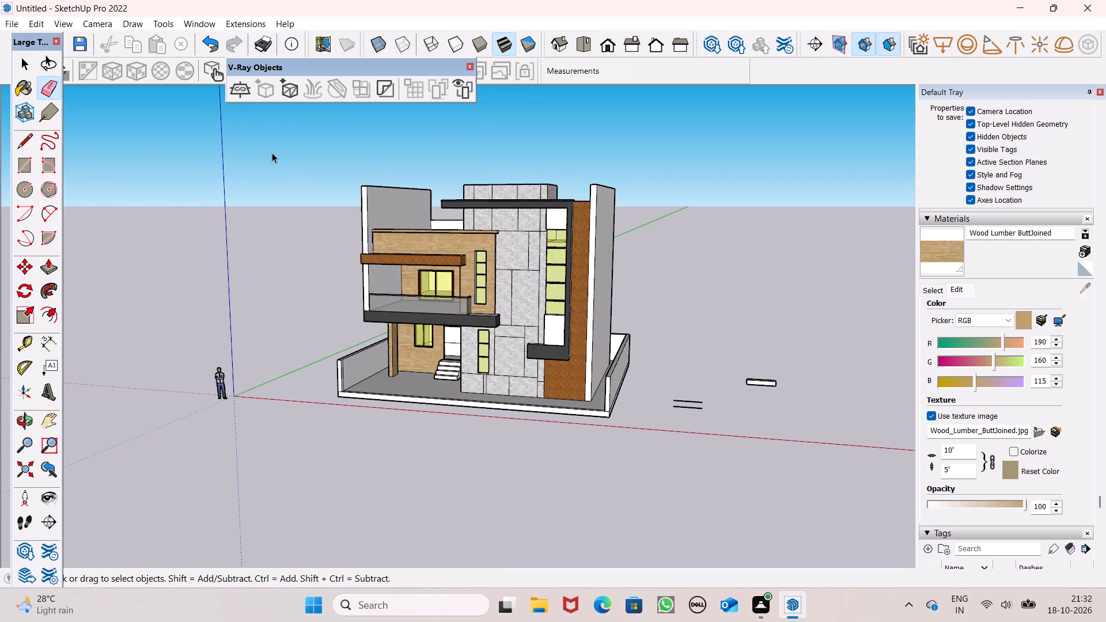
scroll(397, 243, "up", 1)
scroll(743, 394, "up", 1)
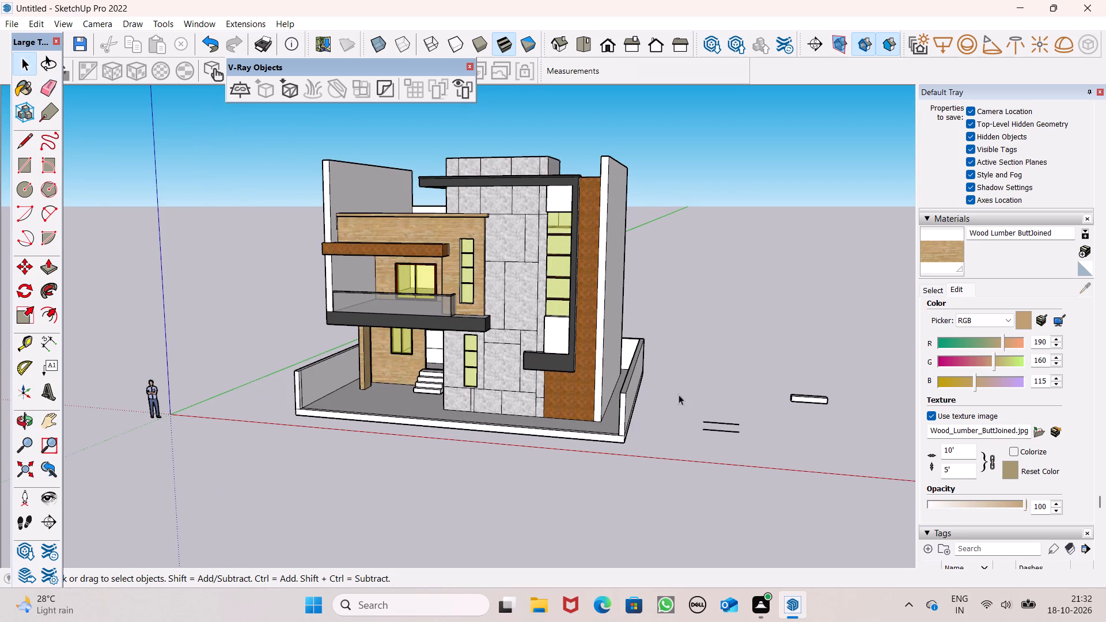
left_click_drag(677, 406, 850, 507)
left_click_drag(853, 507, 855, 488)
left_click_drag(770, 360, 844, 423)
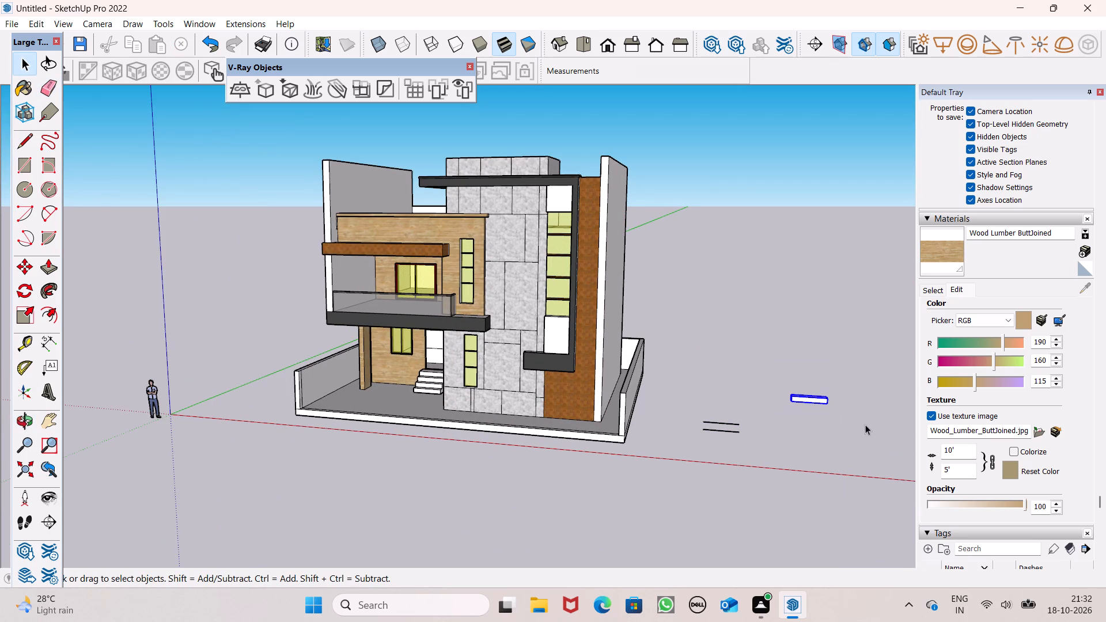
key("Delete")
left_click_drag(677, 402, 749, 475)
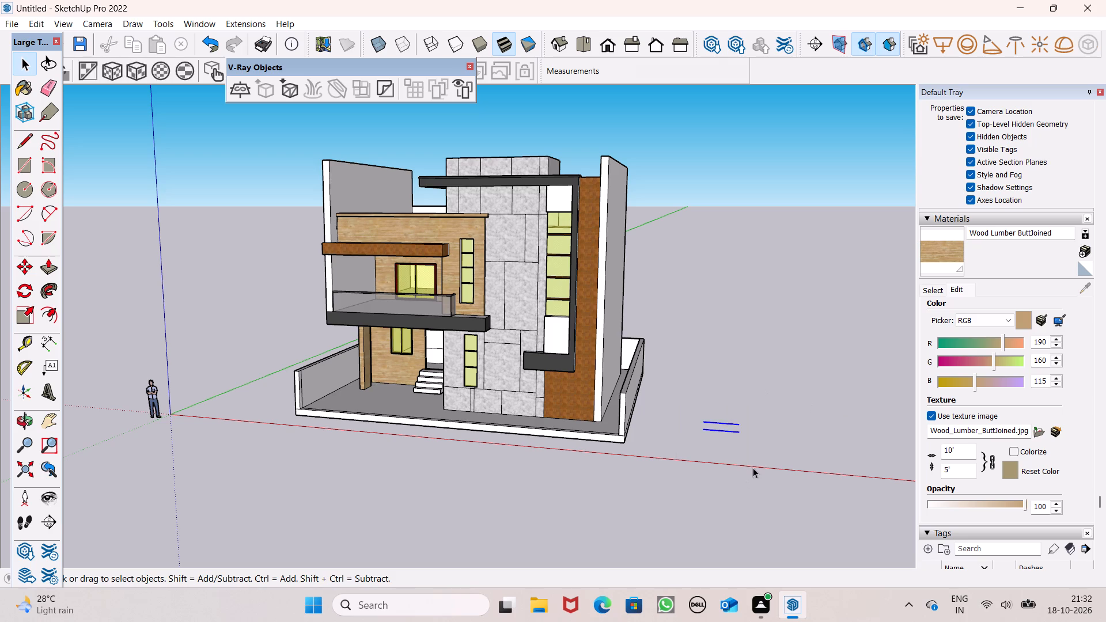
key("Delete")
Erase the vertical line near the front end of the entrance-side boundary wall's inner face.
middle_click_drag(727, 463, 735, 523)
scroll(508, 409, "up", 7)
scroll(149, 333, "up", 1)
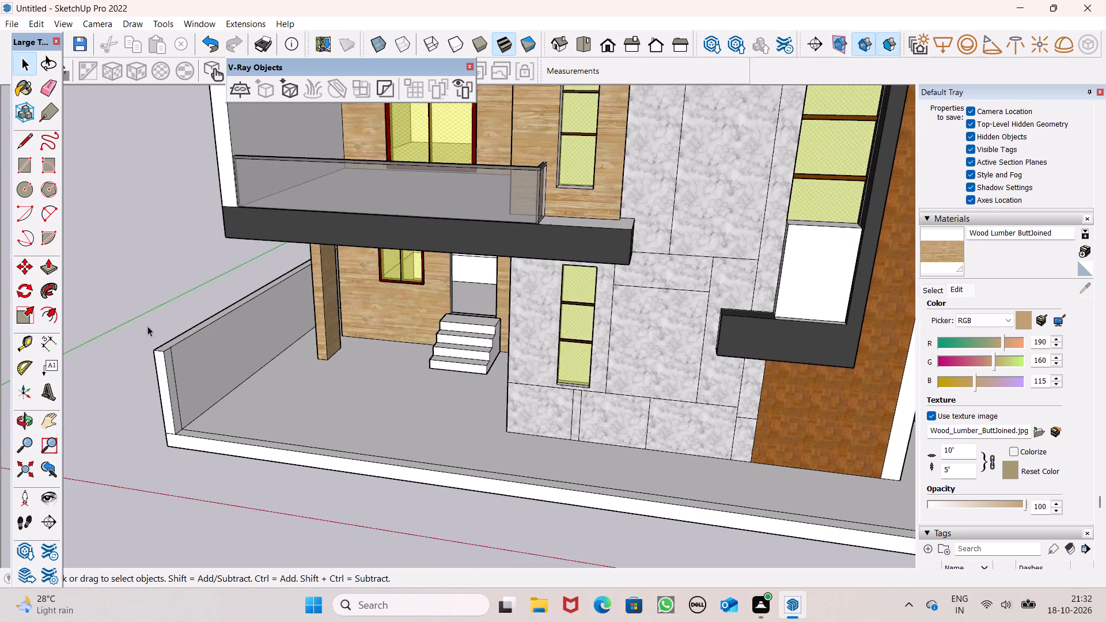
scroll(147, 326, "up", 3)
left_click(51, 88)
scroll(229, 399, "up", 1)
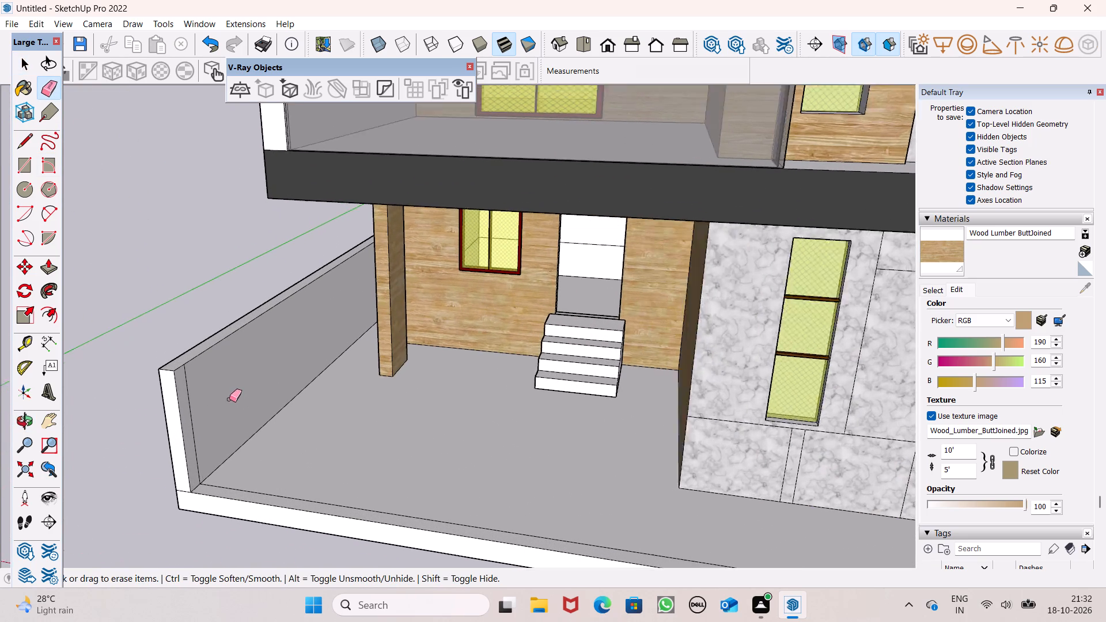
scroll(229, 399, "up", 2)
left_click_drag(173, 401, 186, 396)
scroll(163, 360, "down", 13)
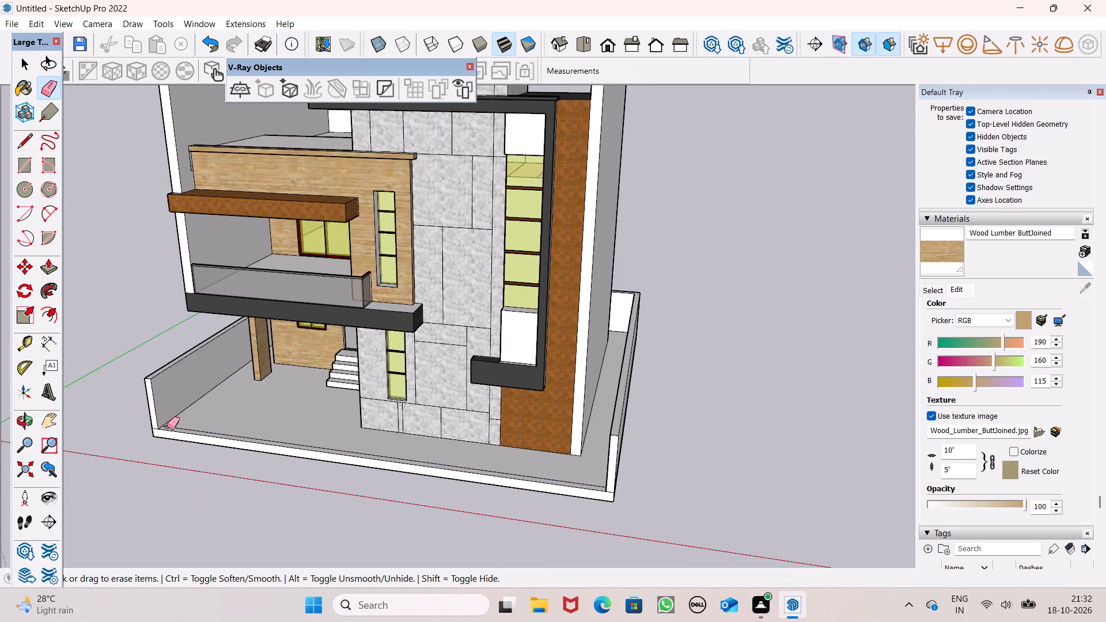
Erase the matching vertical line near the front end of the opposite boundary wall's inner face.
middle_click_drag(168, 430, 196, 438)
scroll(144, 409, "down", 4)
scroll(449, 446, "up", 5)
middle_click_drag(556, 460, 711, 457)
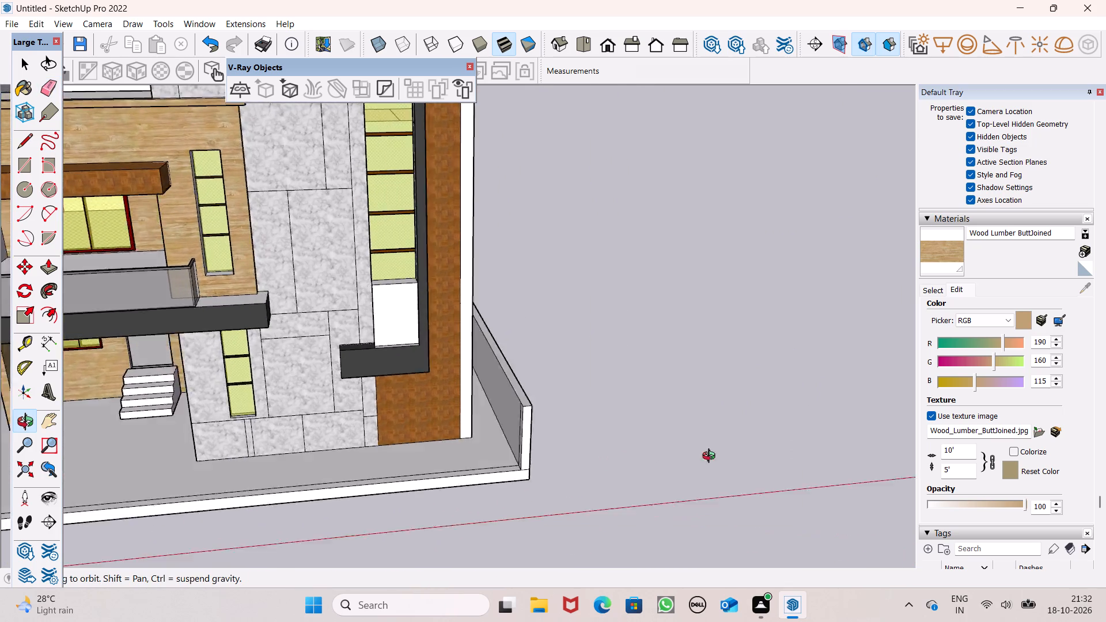
middle_click_drag(711, 457, 735, 440)
scroll(522, 430, "up", 5)
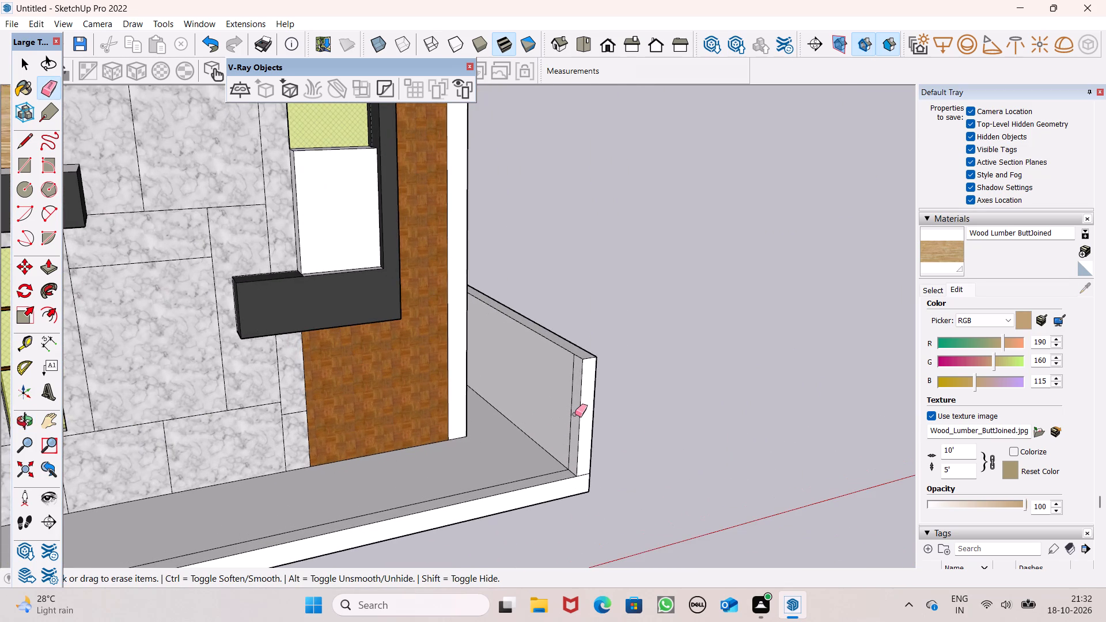
left_click_drag(575, 414, 561, 418)
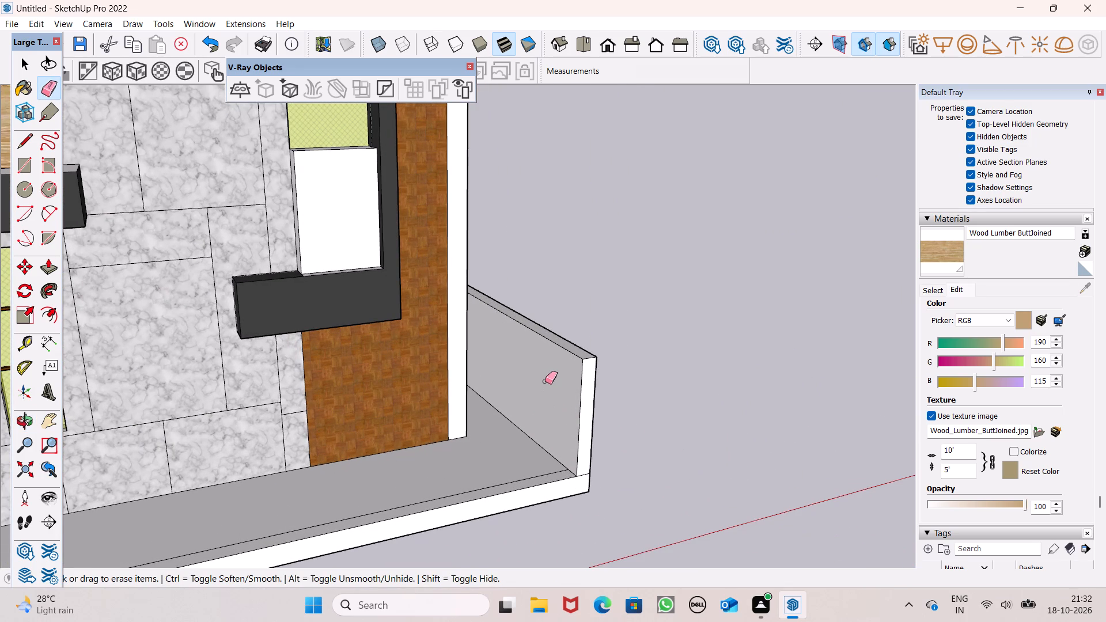
Erase the line running along the front edge of the plot floor.
scroll(548, 390, "down", 4)
left_click(537, 451)
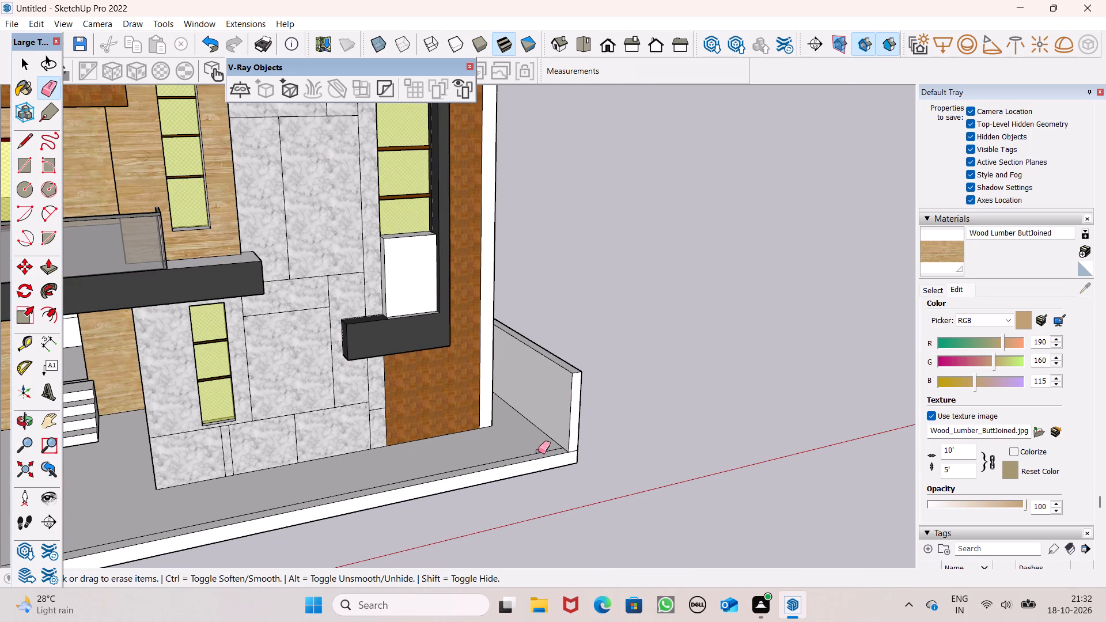
left_click_drag(547, 444, 547, 450)
Push/Pull the inner face of the entrance-side boundary wall inward about 8 13/16" to thicken it.
scroll(586, 366, "down", 6)
scroll(630, 352, "down", 5)
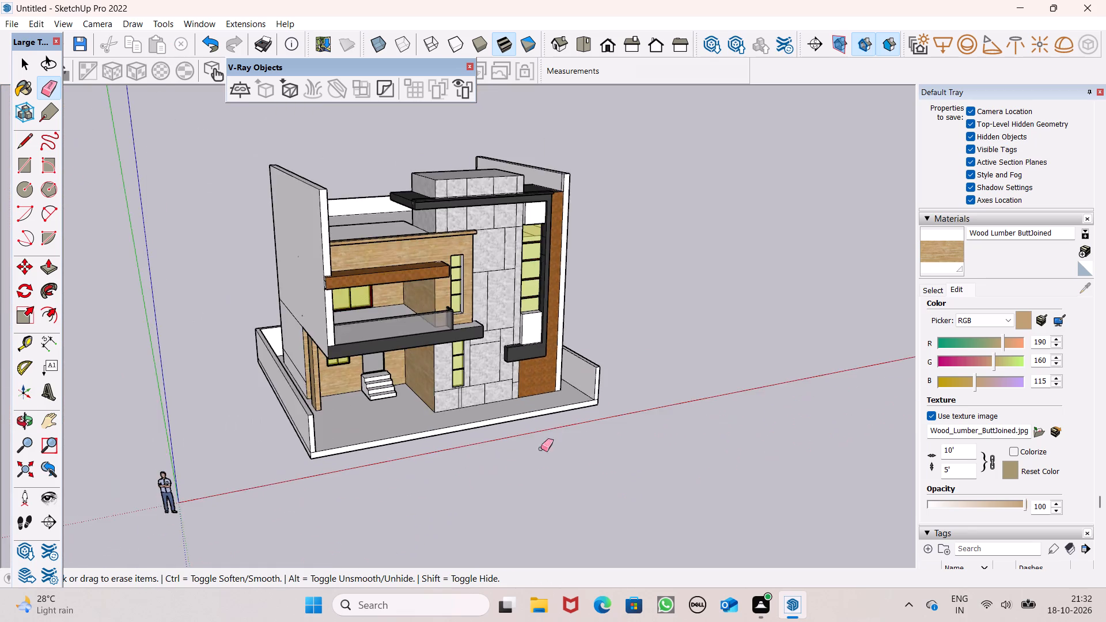
middle_click_drag(533, 456, 283, 464)
scroll(155, 392, "up", 2)
scroll(302, 362, "up", 2)
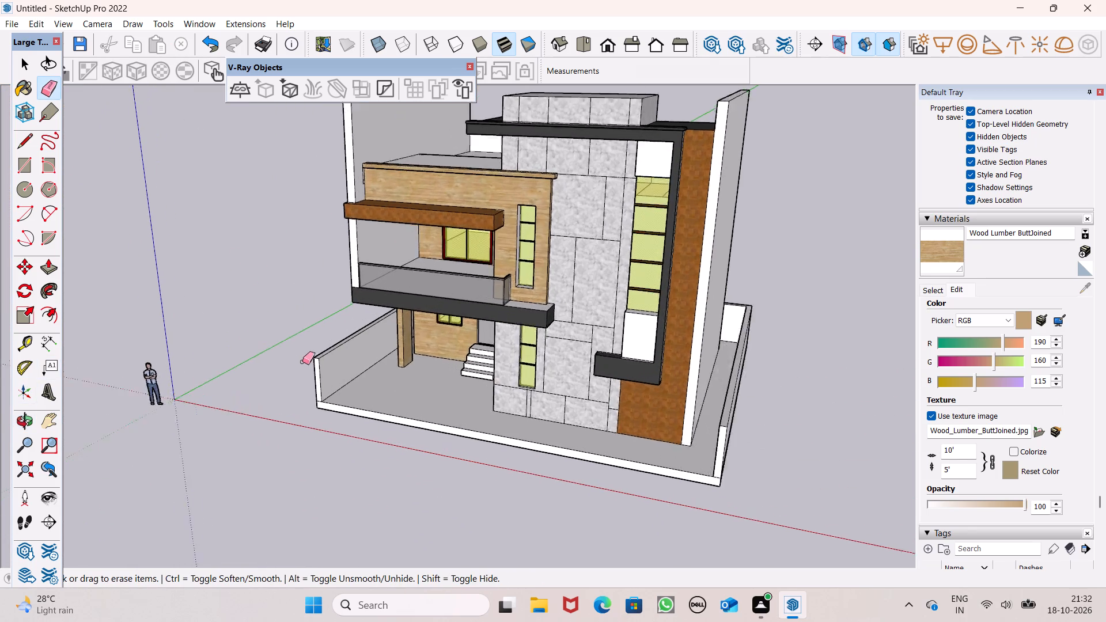
scroll(302, 362, "up", 5)
scroll(371, 359, "up", 5)
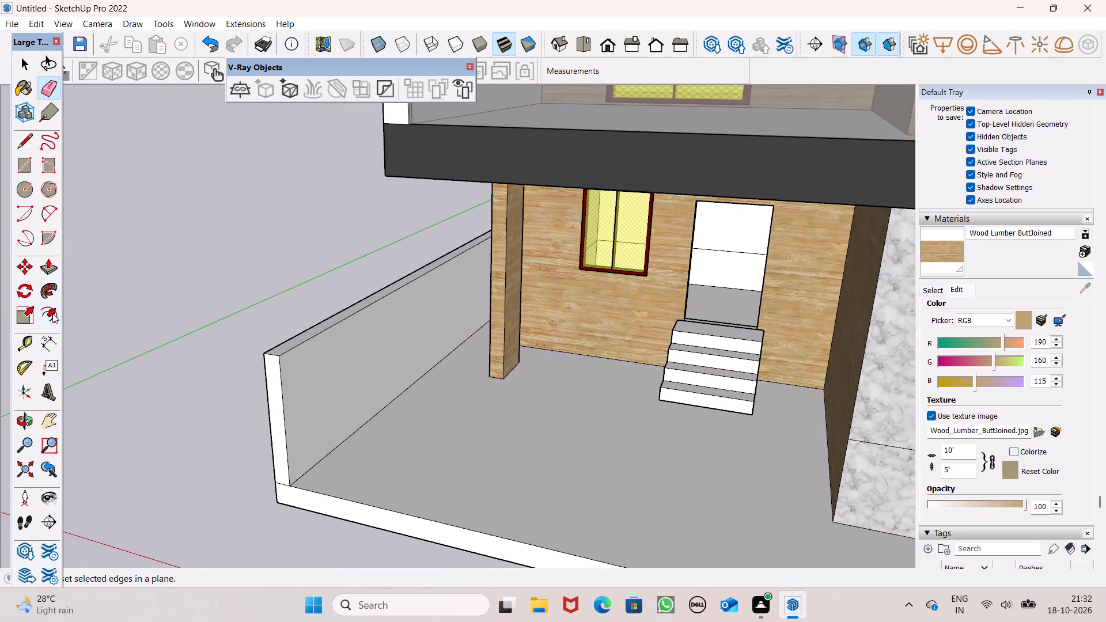
left_click(40, 267)
scroll(275, 353, "up", 3)
left_click_drag(306, 378, 321, 382)
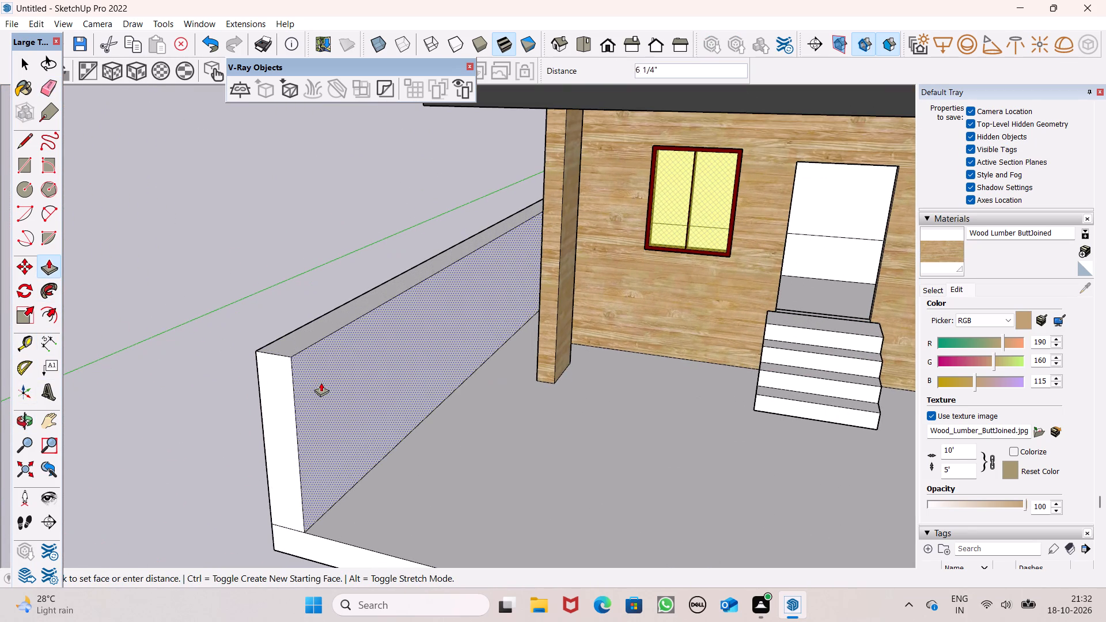
left_click_drag(321, 382, 325, 384)
Push/Pull the inner face of the opposite boundary wall inward to thicken it.
scroll(287, 329, "down", 6)
middle_click_drag(260, 399, 417, 408)
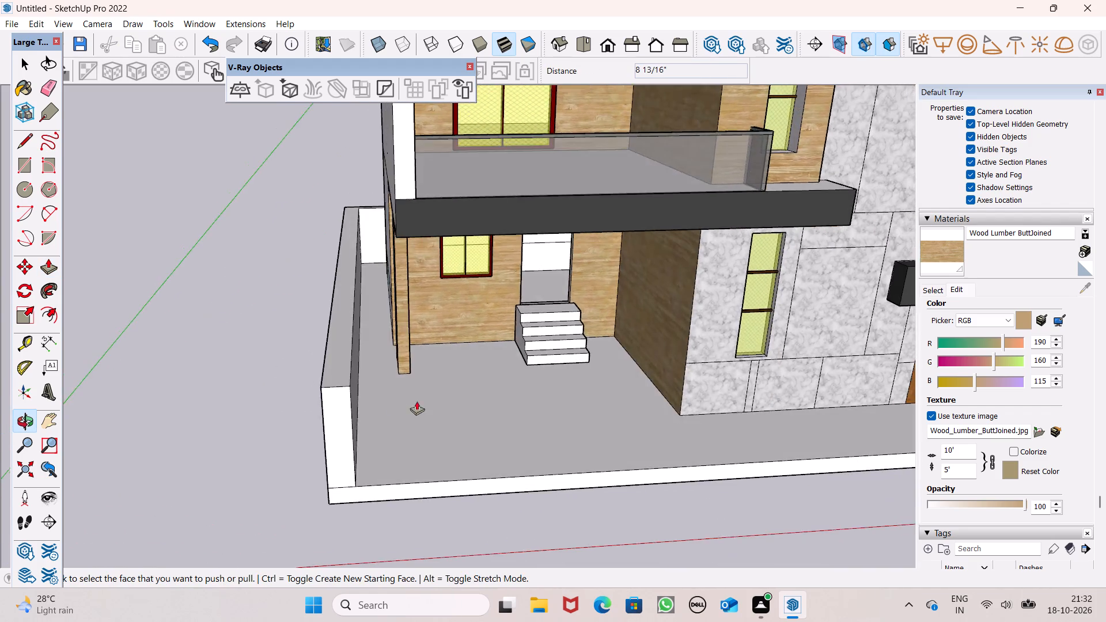
scroll(388, 408, "down", 5)
scroll(849, 440, "up", 6)
left_click_drag(834, 375, 829, 384)
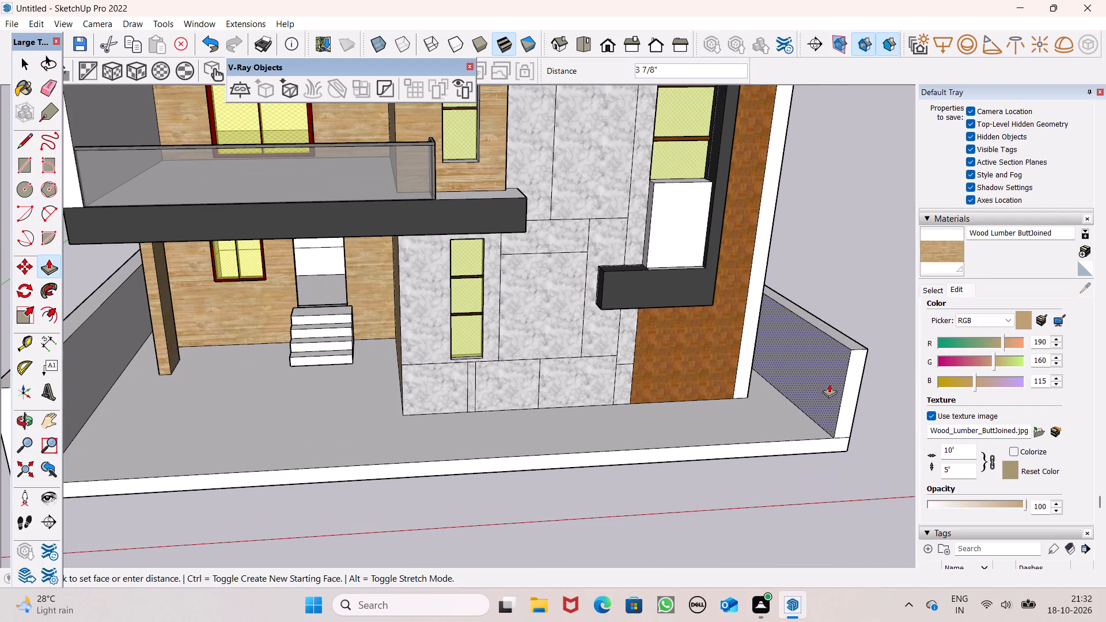
left_click_drag(829, 384, 825, 386)
Draw an upright 4' by 7' rectangle in the open space beside the house.
scroll(696, 356, "down", 6)
middle_click_drag(711, 426, 650, 390)
scroll(650, 390, "up", 1)
scroll(645, 495, "down", 4)
middle_click_drag(659, 543, 657, 564)
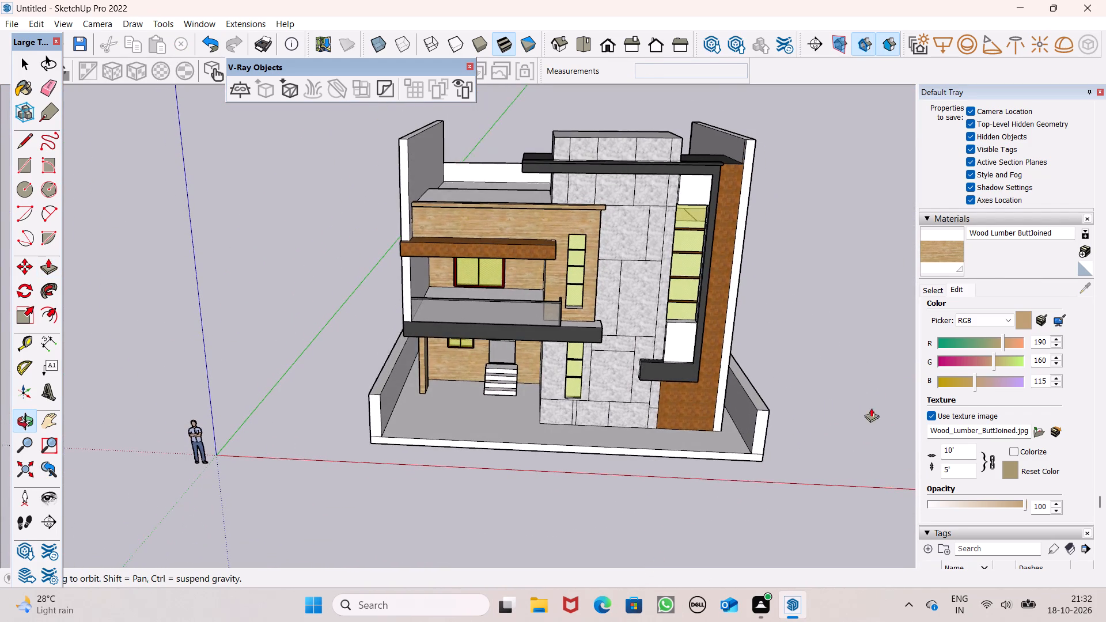
left_click(29, 168)
scroll(48, 295, "down", 6)
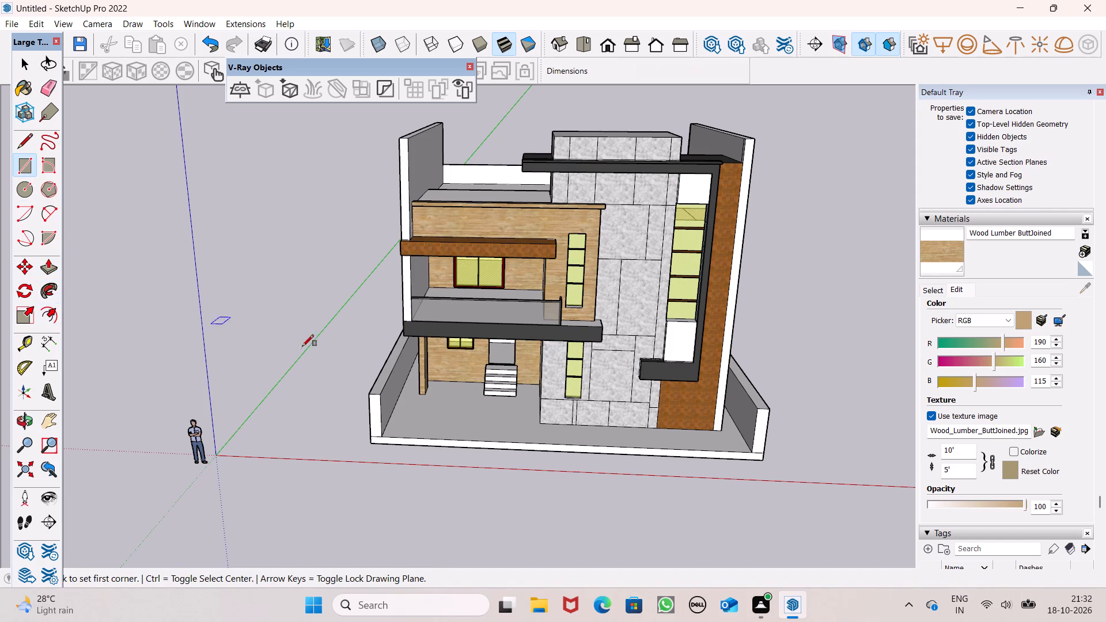
scroll(166, 343, "down", 7)
middle_click_drag(616, 488, 622, 375)
left_click(613, 272)
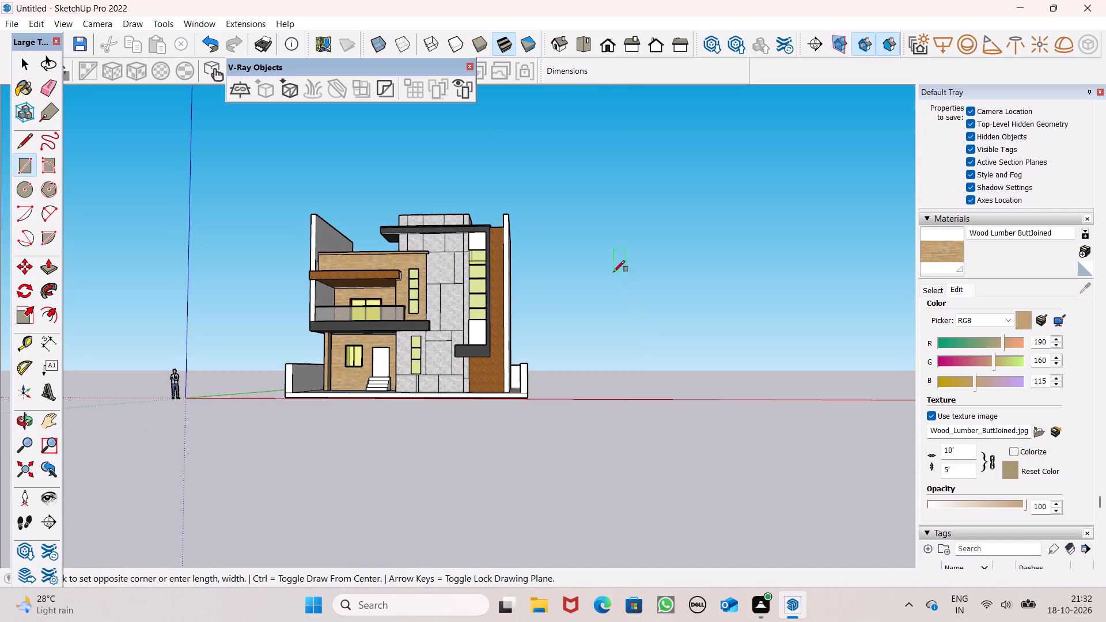
type("4',7'")
key("Return")
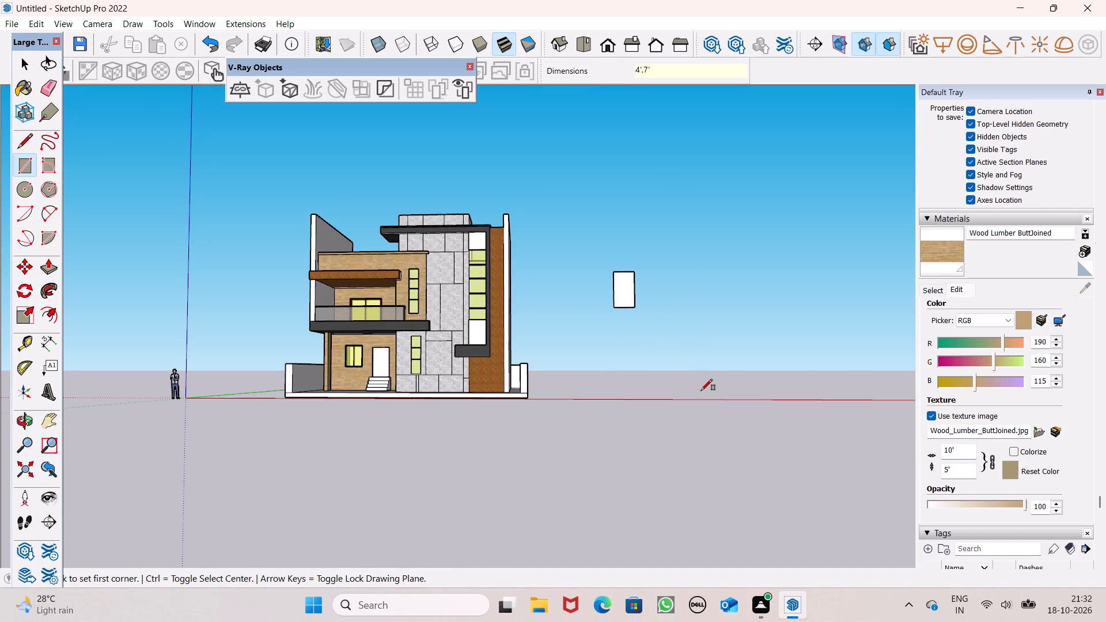
Offset the upright rectangle's outline inward to form a narrow frame border.
scroll(671, 278, "up", 8)
scroll(768, 253, "up", 4)
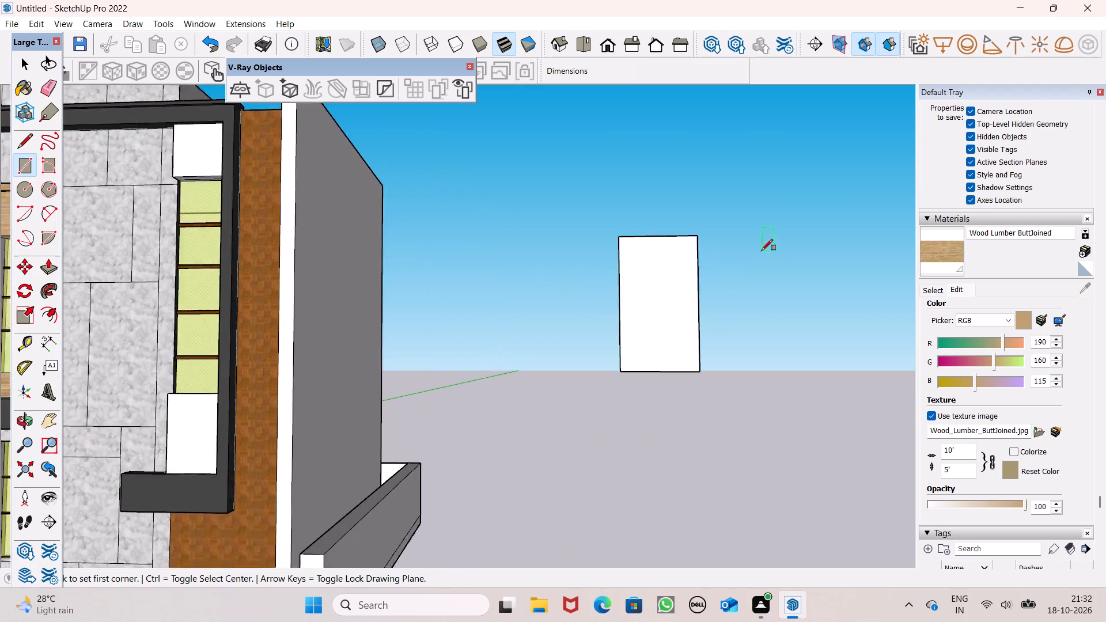
scroll(762, 251, "up", 2)
left_click(49, 321)
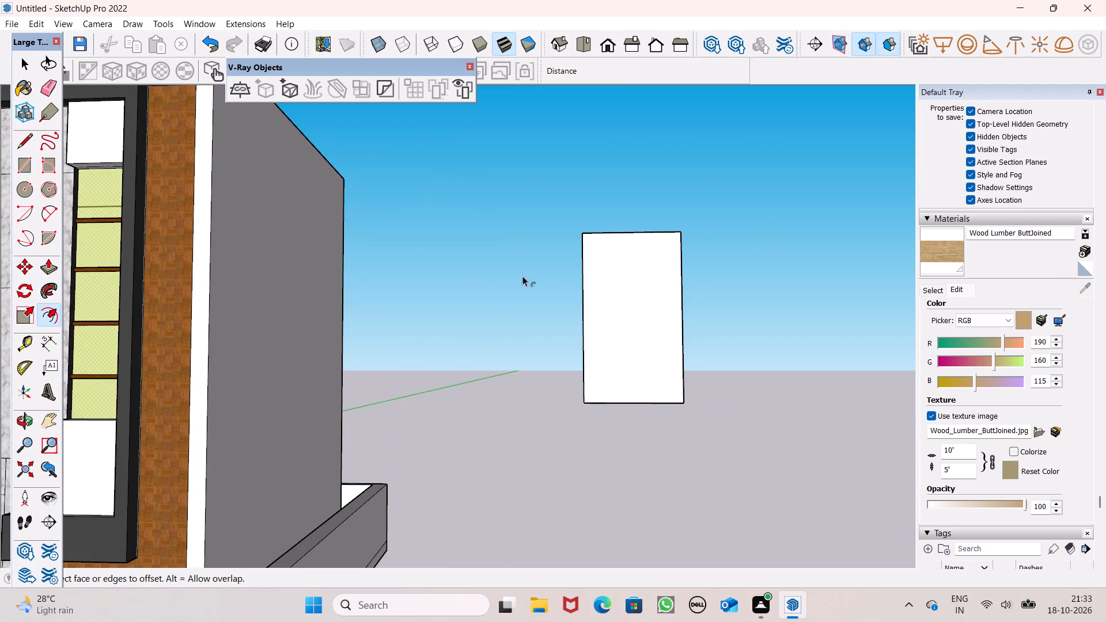
left_click(620, 240)
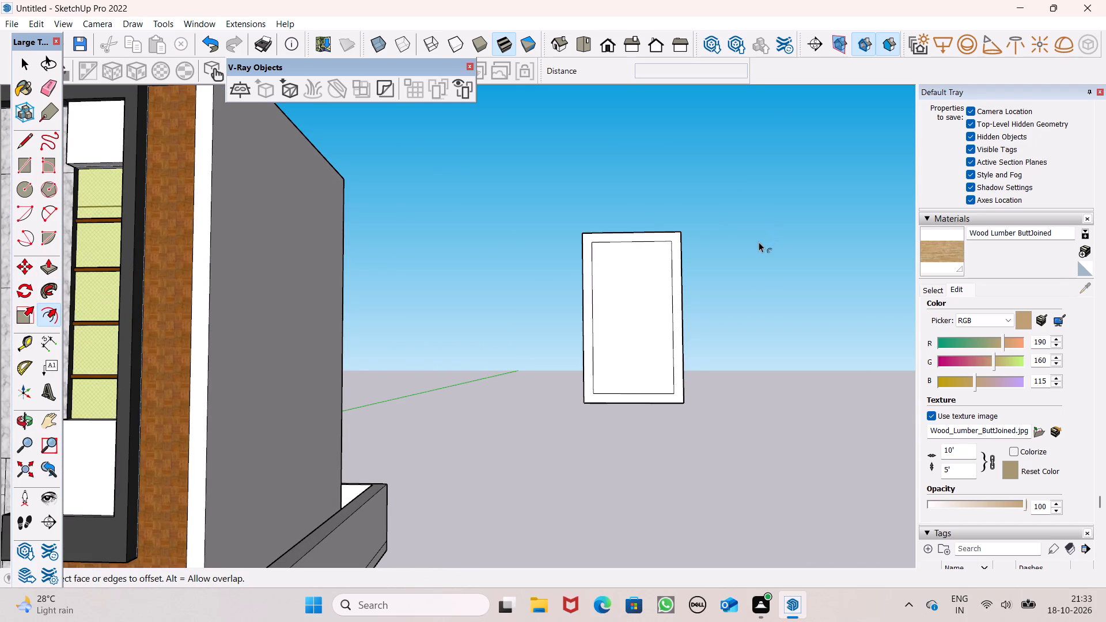
Push/Pull the narrow frame border of the upright panel outward about 3 1/2".
key("space")
scroll(742, 302, "down", 3)
middle_click_drag(736, 380, 727, 492)
scroll(654, 311, "down", 3)
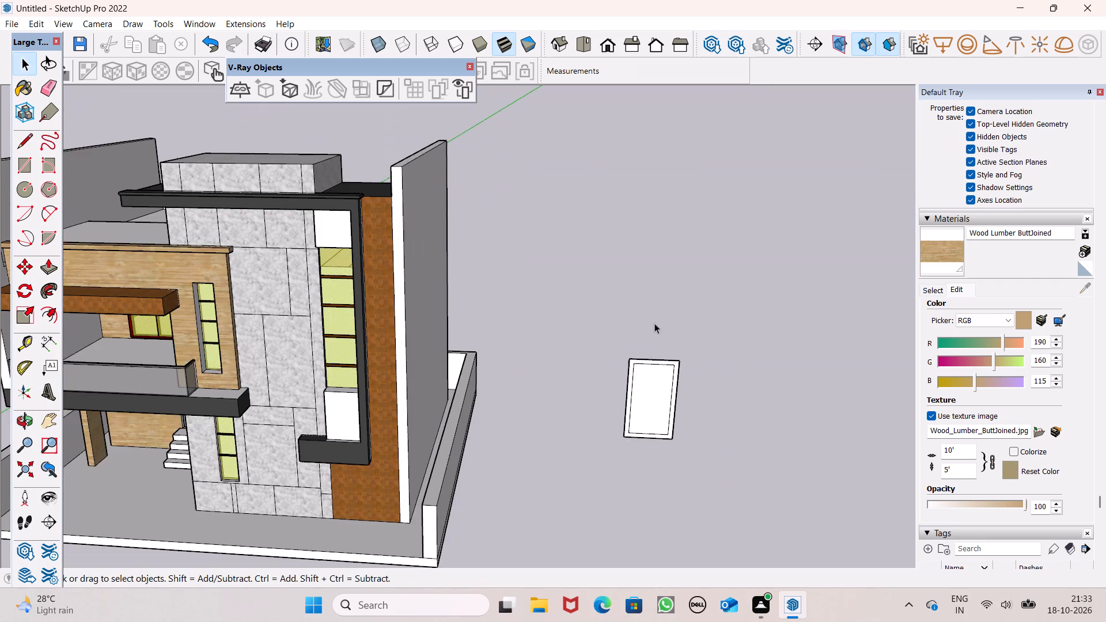
scroll(736, 480, "up", 7)
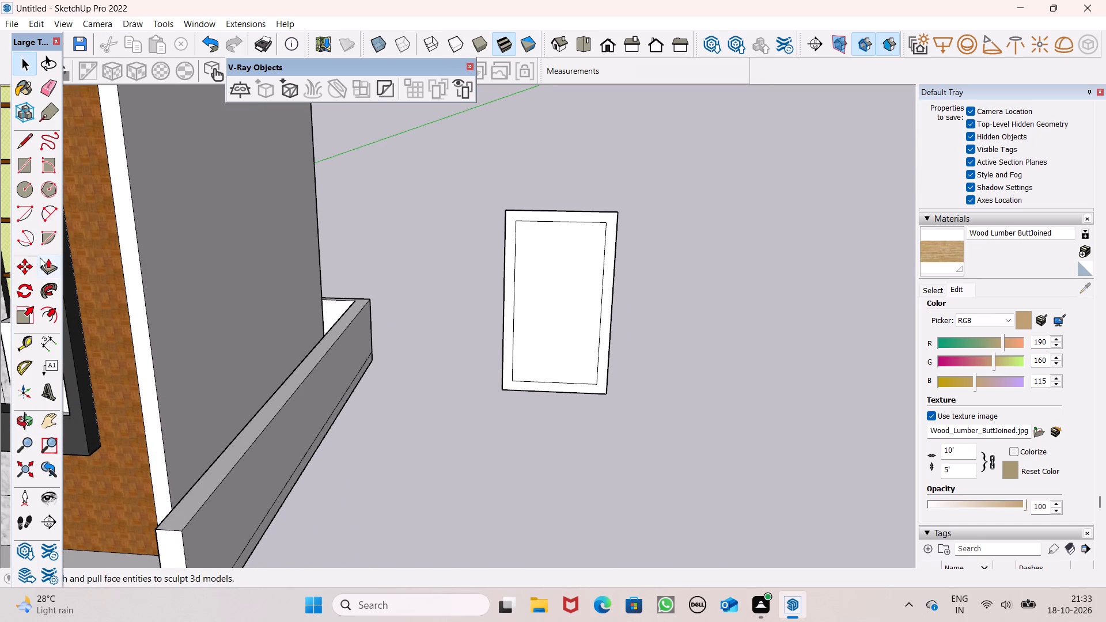
left_click(41, 259)
scroll(552, 397, "up", 5)
scroll(688, 366, "down", 4)
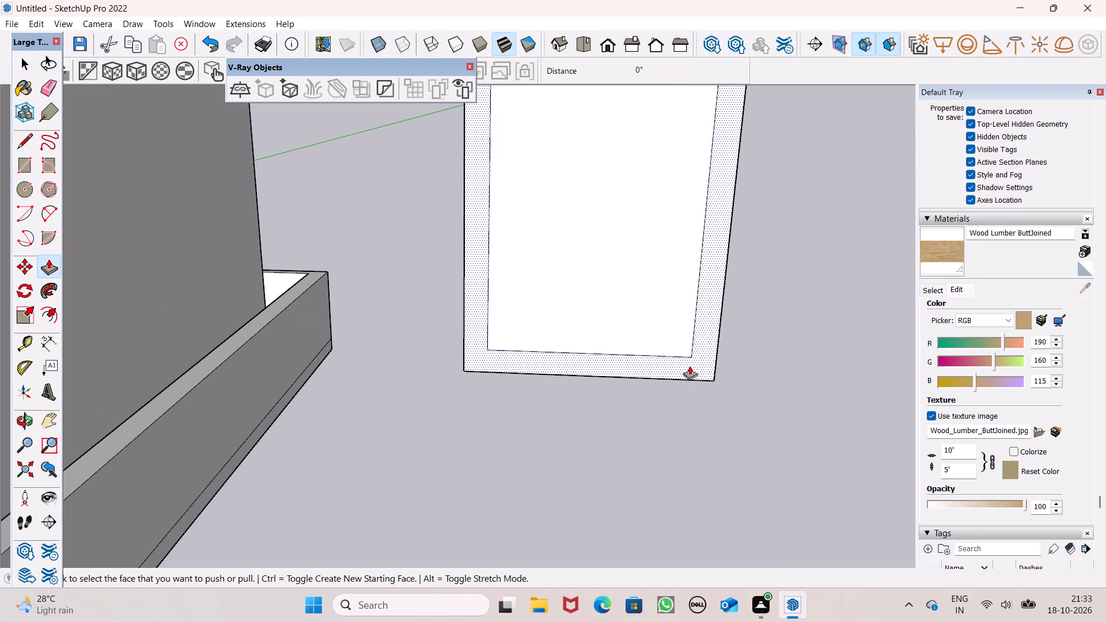
left_click_drag(695, 362, 696, 368)
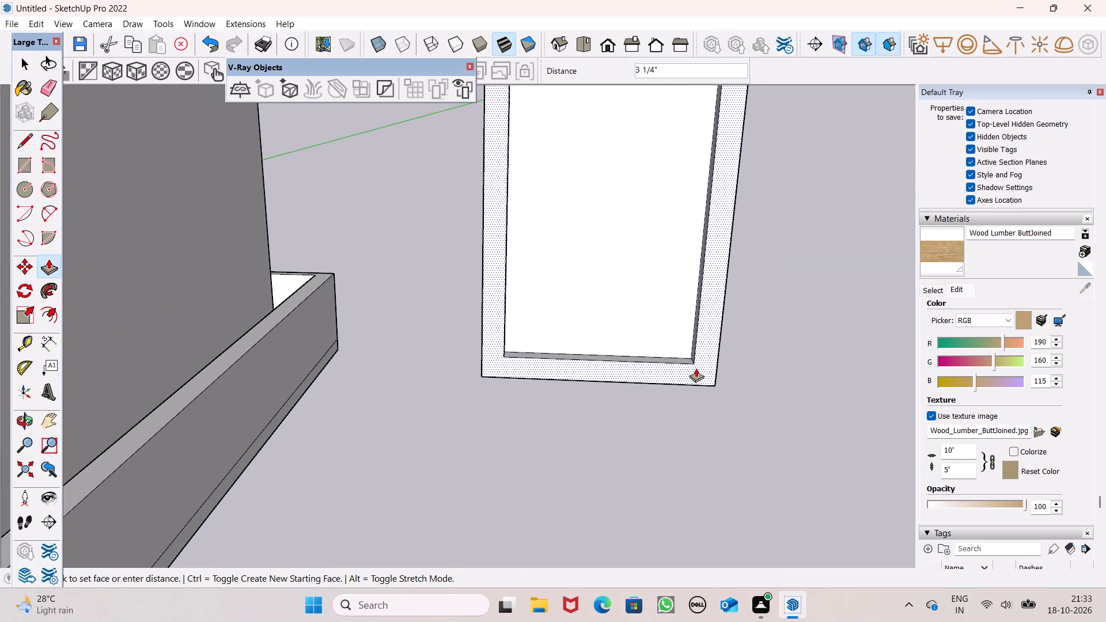
left_click_drag(696, 368, 696, 369)
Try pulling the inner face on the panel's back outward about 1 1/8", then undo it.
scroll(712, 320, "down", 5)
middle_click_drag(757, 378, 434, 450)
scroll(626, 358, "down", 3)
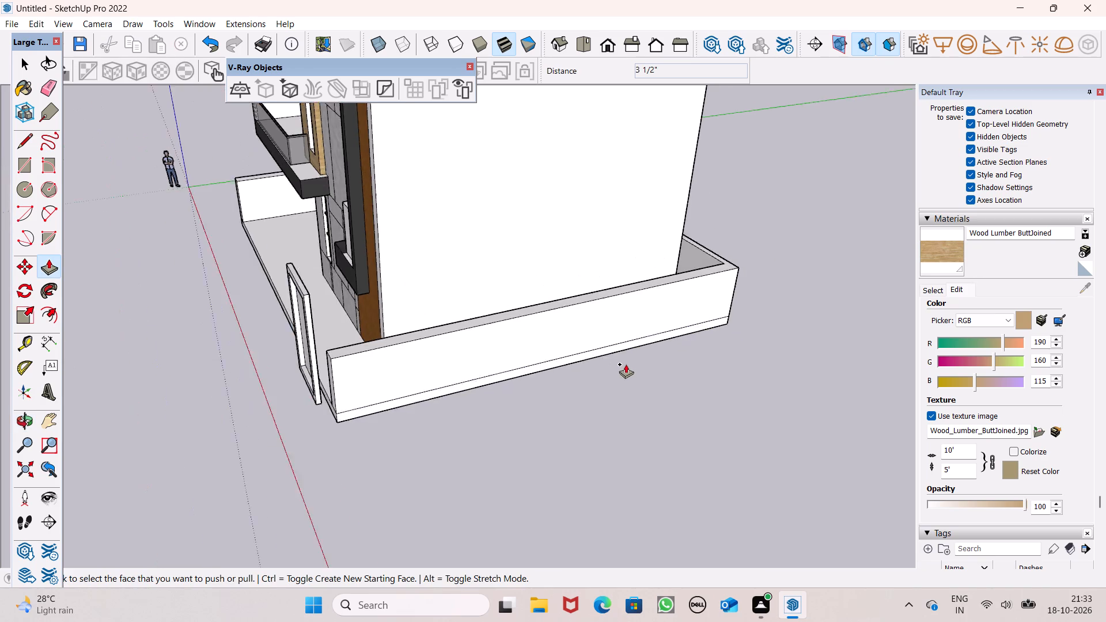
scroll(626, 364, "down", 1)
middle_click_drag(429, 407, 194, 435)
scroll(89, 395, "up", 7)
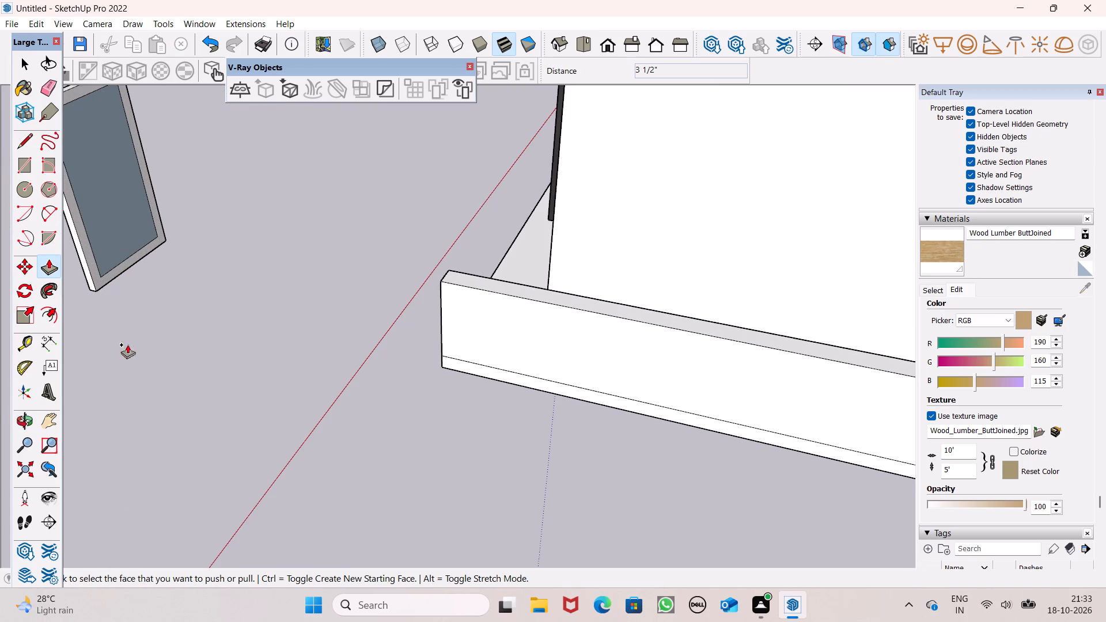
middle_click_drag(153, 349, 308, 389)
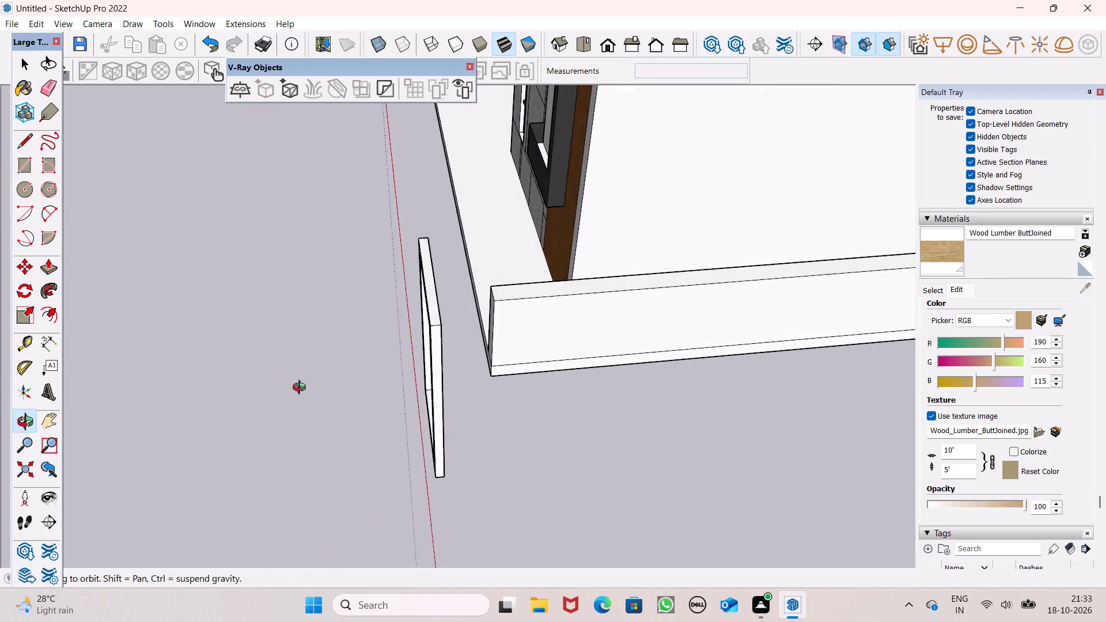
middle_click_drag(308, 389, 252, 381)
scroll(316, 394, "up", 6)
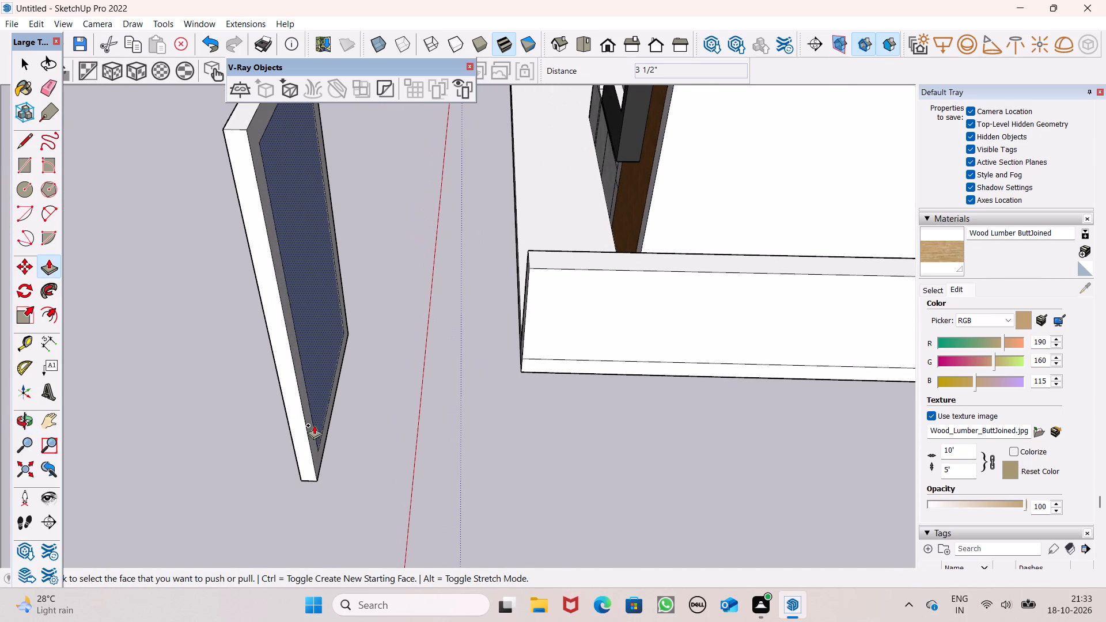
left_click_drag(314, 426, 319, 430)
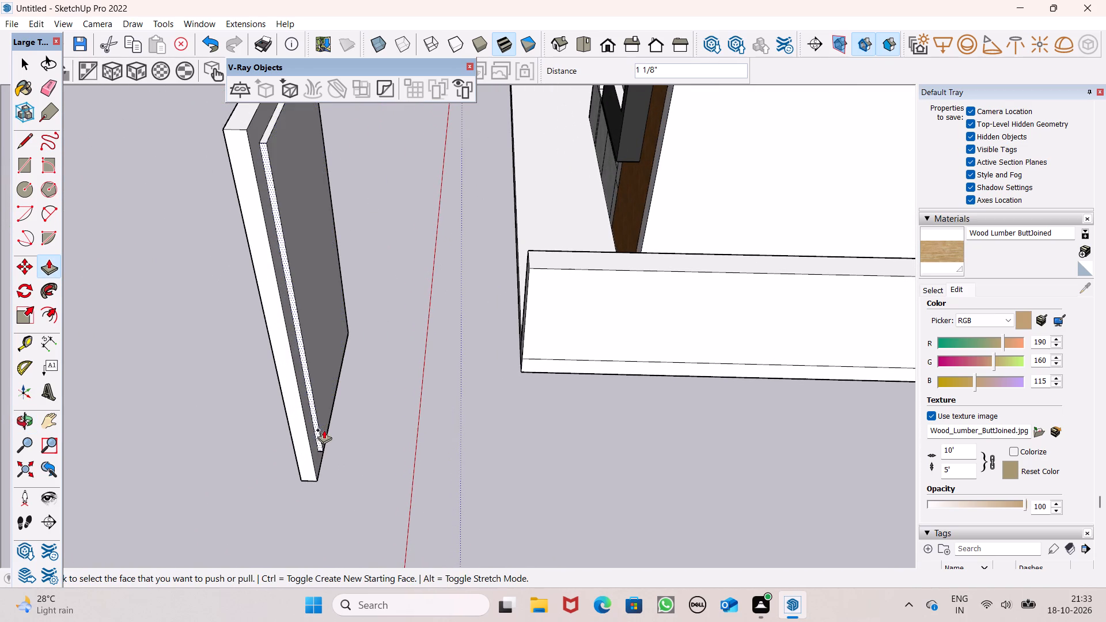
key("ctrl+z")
Push/Pull the frame border on the panel's back outward about 3 11/16".
middle_click_drag(332, 438, 292, 446)
scroll(296, 452, "up", 1)
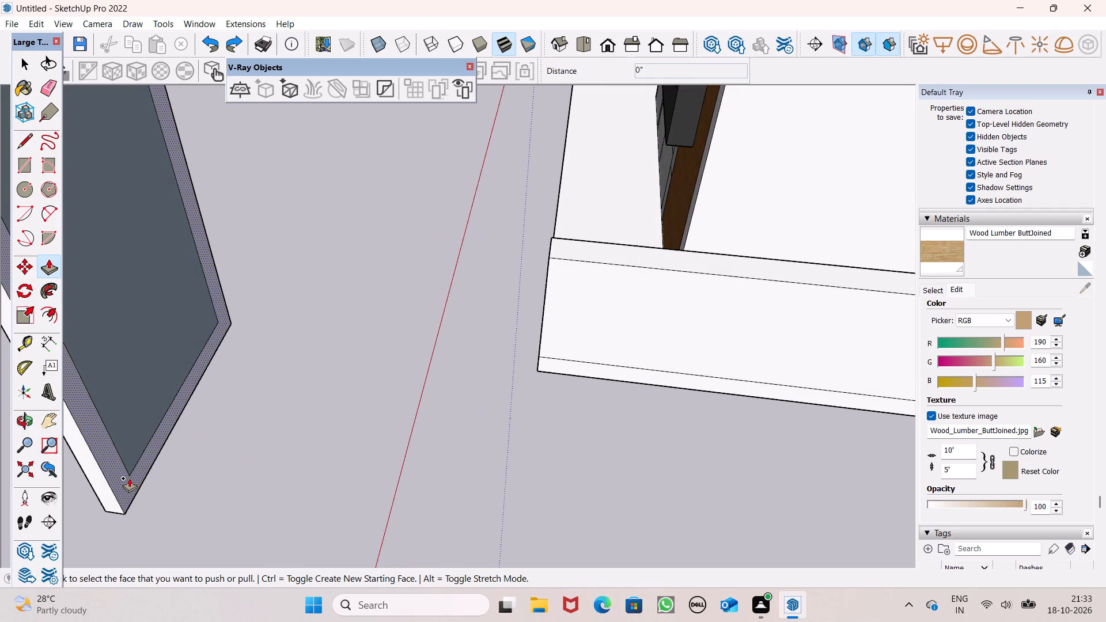
left_click_drag(129, 479, 142, 486)
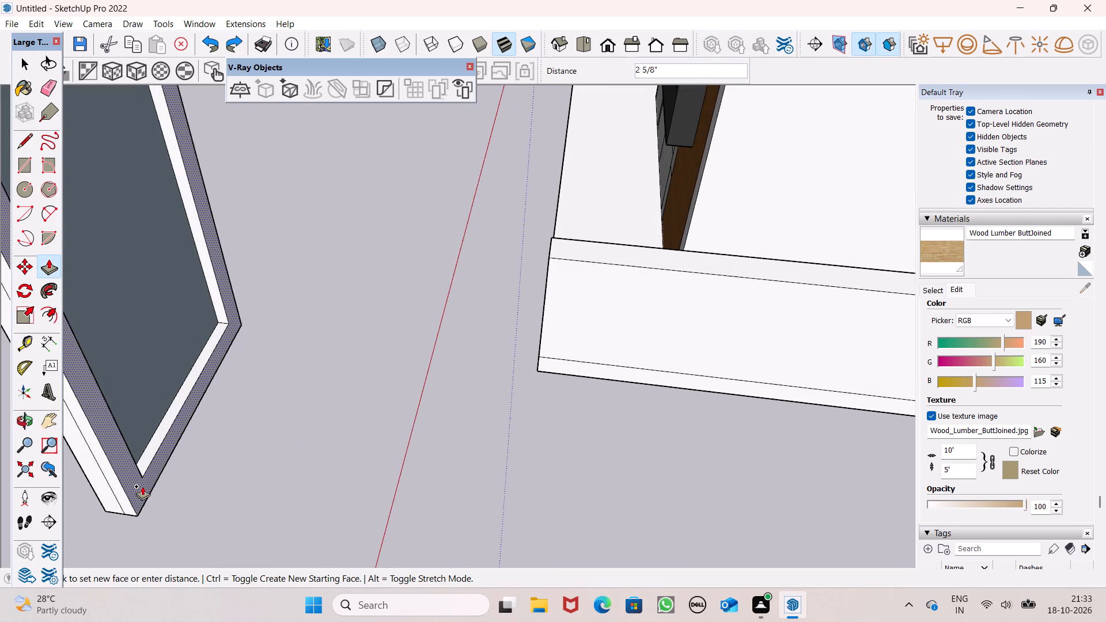
left_click_drag(142, 486, 148, 488)
scroll(178, 457, "down", 2)
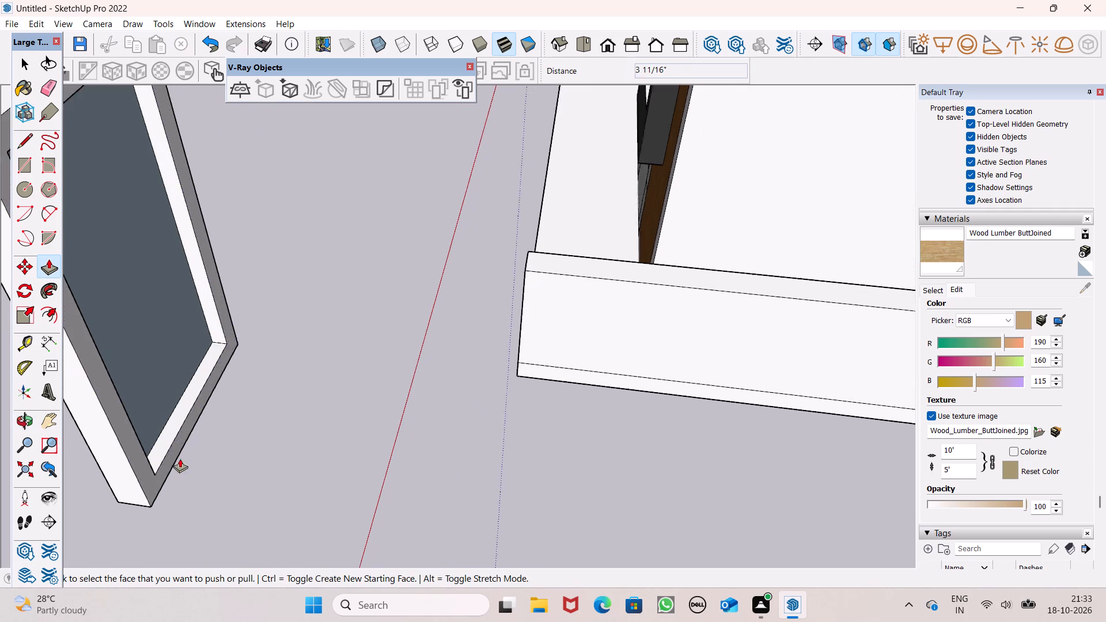
Push/Pull the recessed inner face on the panel's back outward to thicken it, leaving a shallow recess inside the frame.
scroll(180, 458, "down", 3)
middle_click_drag(160, 480, 259, 471)
left_click_drag(153, 482, 164, 506)
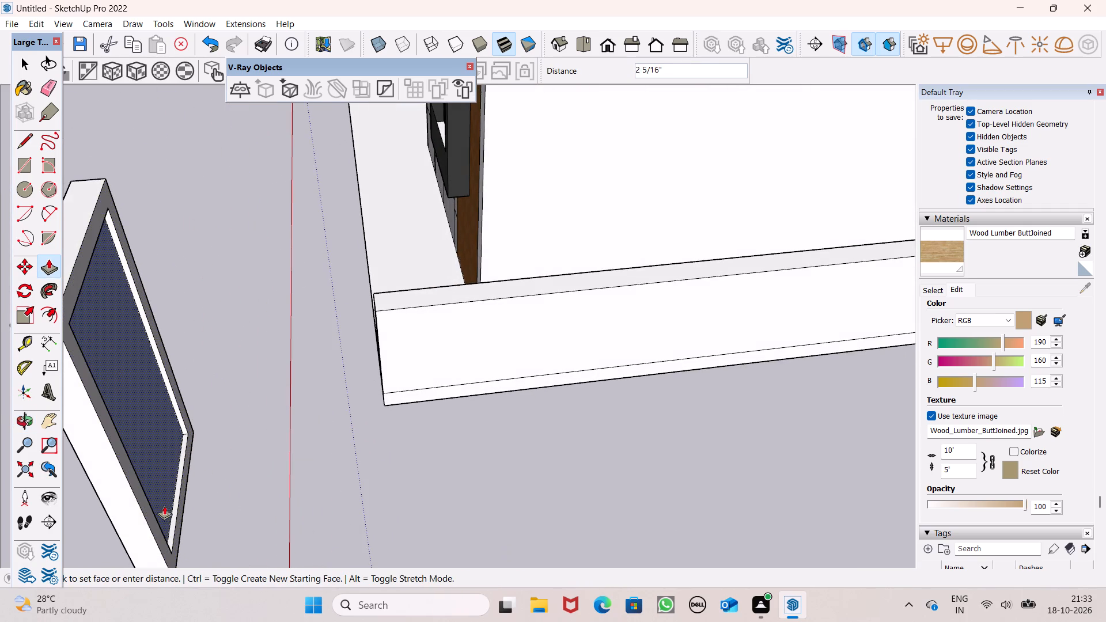
left_click_drag(164, 506, 156, 521)
scroll(251, 448, "down", 4)
scroll(222, 470, "up", 1)
middle_click_drag(221, 471, 221, 471)
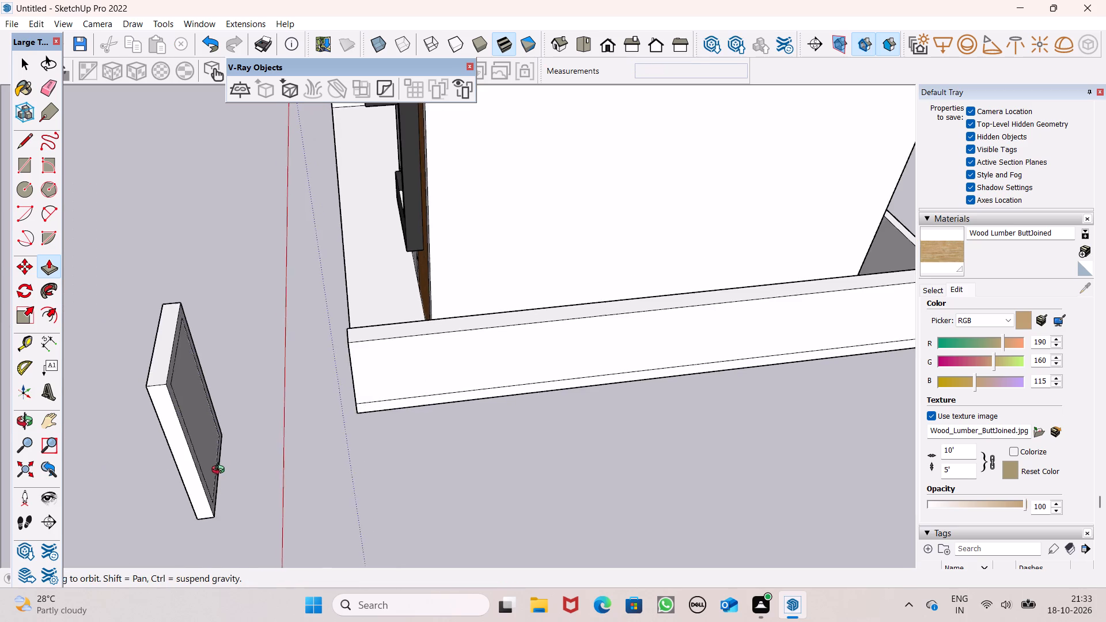
middle_click_drag(221, 471, 446, 453)
key("space")
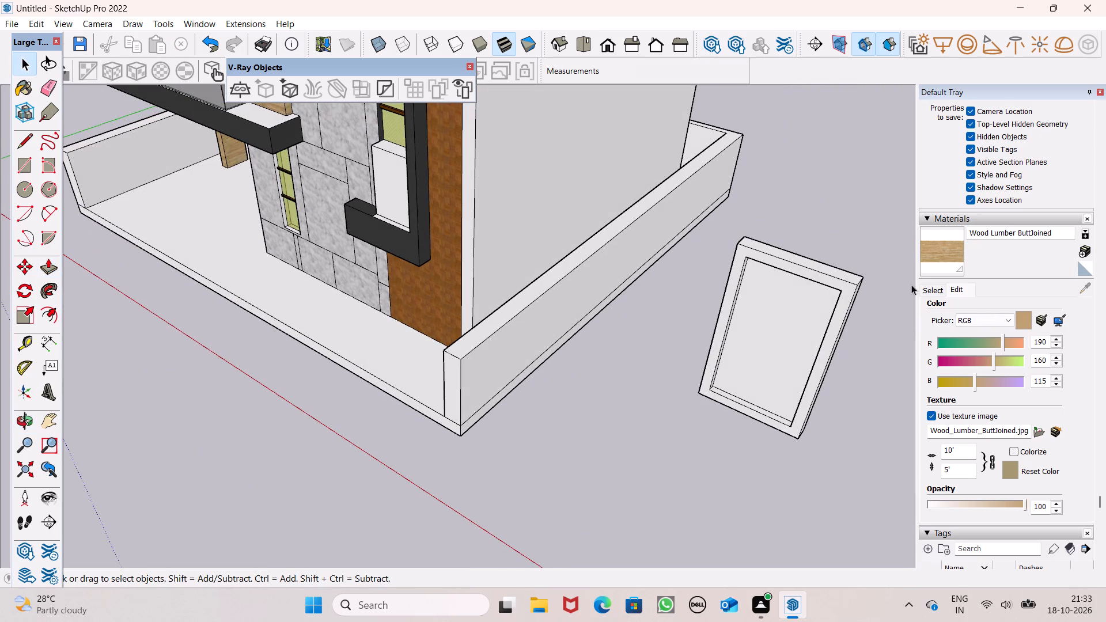
Paint the front inner face and frame border of the panel with the Wood Floor material.
left_click(926, 287)
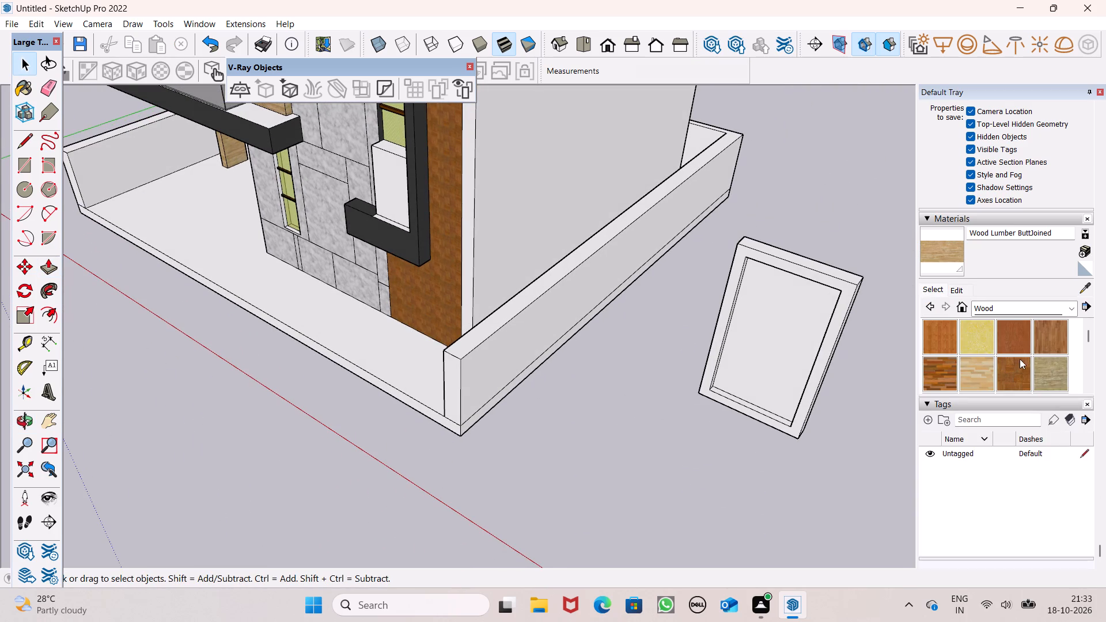
left_click(1048, 335)
middle_click_drag(824, 352, 863, 325)
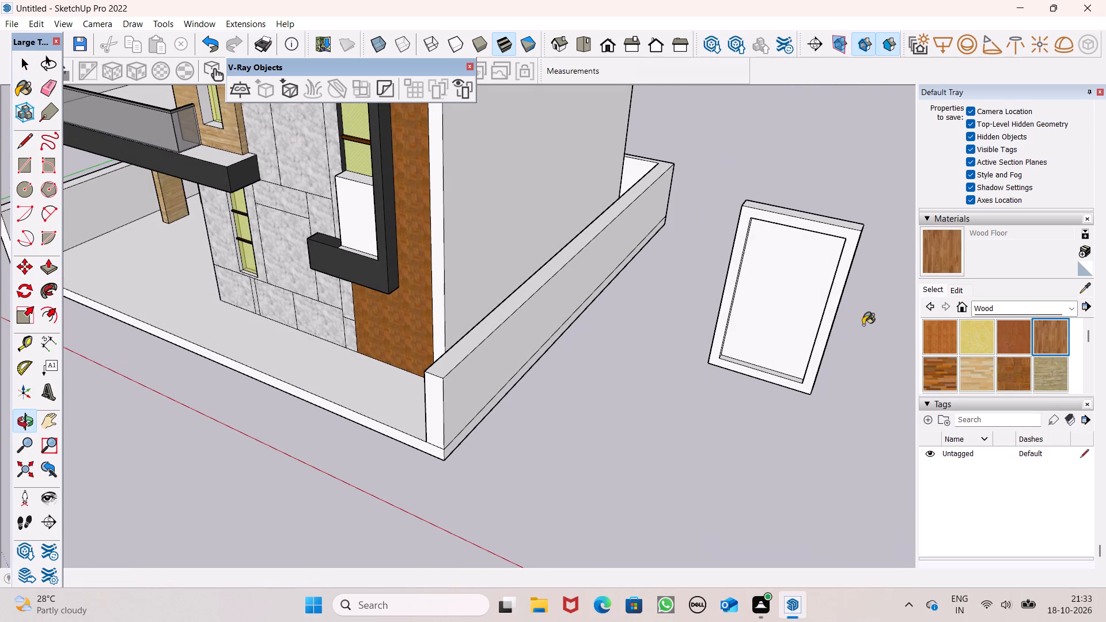
left_click(798, 305)
scroll(816, 305, "up", 6)
left_click(838, 306)
scroll(817, 327, "up", 1)
Paint the panel's top edge, back faces and one outer side edge with Wood Floor.
middle_click_drag(815, 333, 552, 435)
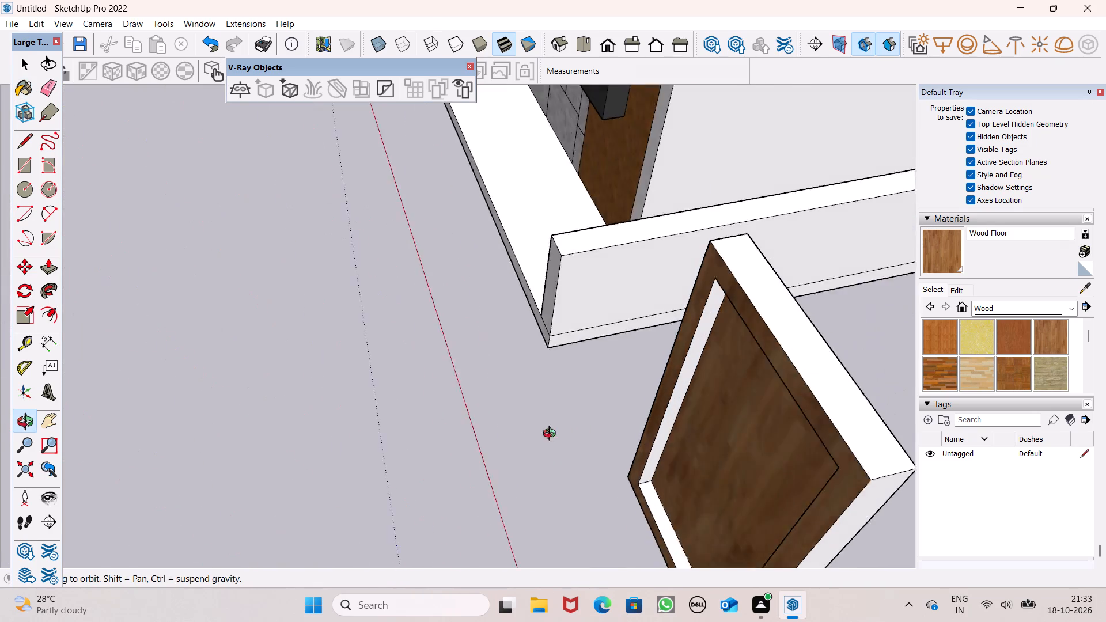
middle_click_drag(552, 435, 531, 423)
left_click(774, 397)
middle_click_drag(778, 415, 528, 275)
scroll(714, 378, "up", 1)
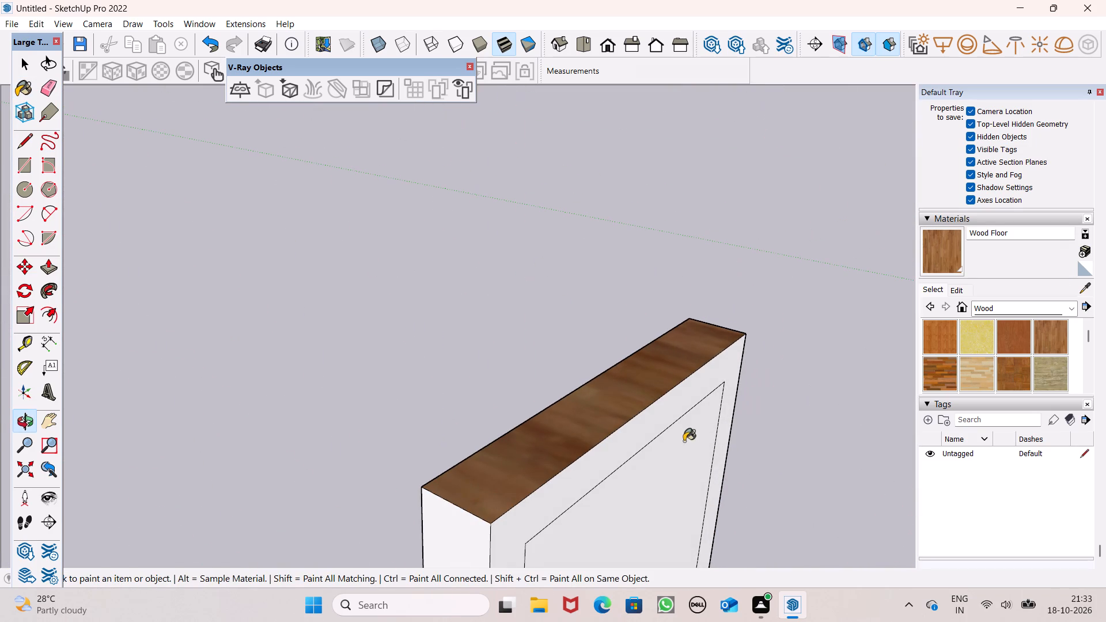
left_click(657, 427)
left_click(686, 451)
scroll(599, 377, "down", 10)
middle_click_drag(616, 380, 652, 307)
left_click(591, 467)
Paint the remaining outer side edge and the side and bottom faces of the front recess with Wood Floor.
scroll(593, 357, "down", 5)
middle_click_drag(514, 447, 901, 382)
scroll(729, 333, "up", 7)
scroll(796, 348, "up", 1)
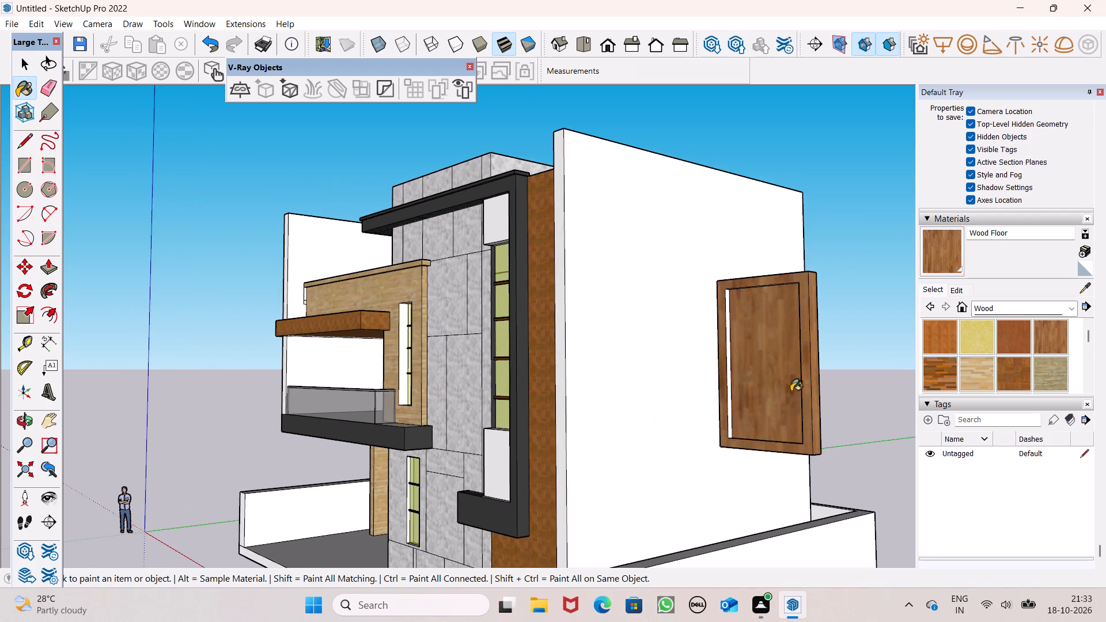
scroll(791, 392, "up", 1)
middle_click_drag(779, 402, 1071, 421)
scroll(611, 363, "up", 5)
middle_click_drag(725, 399, 847, 461)
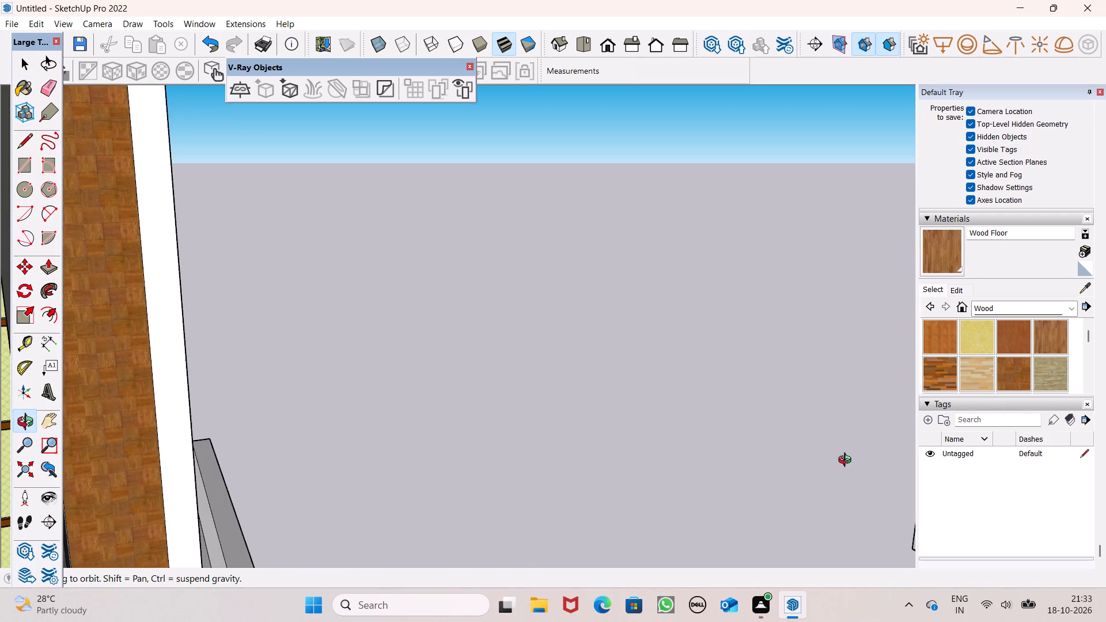
middle_click_drag(847, 461, 826, 436)
scroll(634, 365, "down", 6)
scroll(860, 449, "up", 6)
scroll(760, 385, "up", 6)
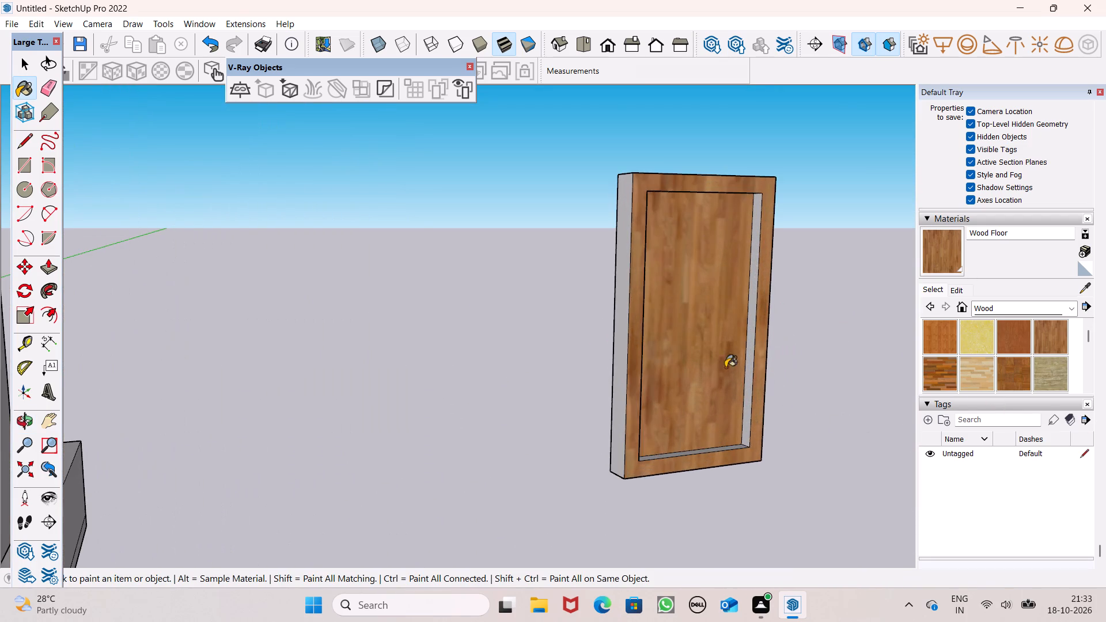
scroll(723, 369, "up", 6)
left_click(771, 366)
left_click(495, 380)
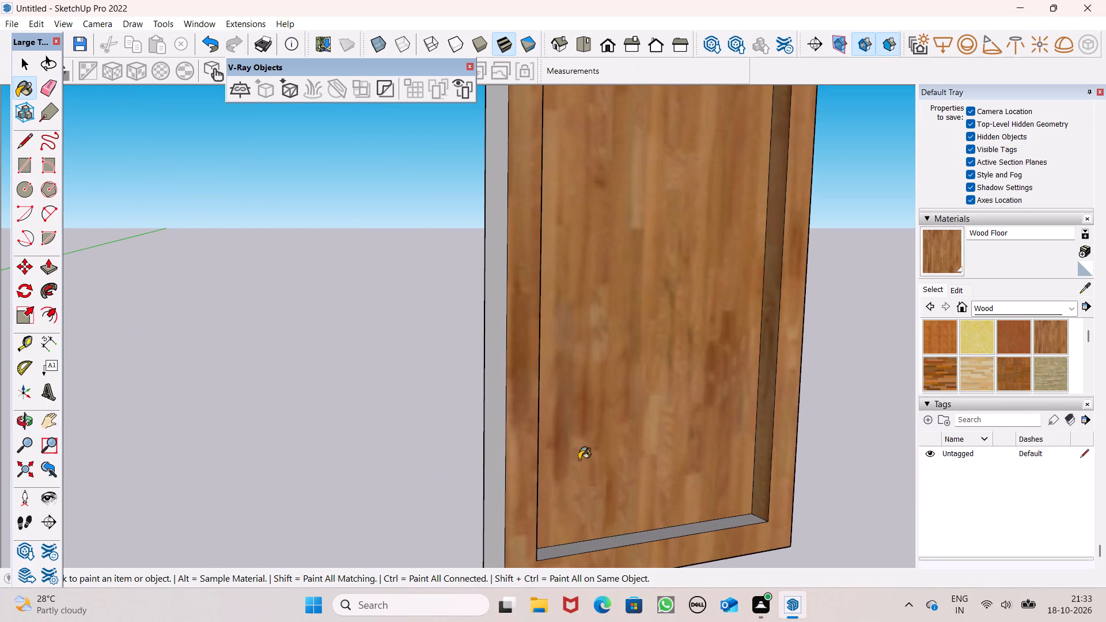
middle_click_drag(604, 494, 376, 477)
left_click(438, 447)
scroll(506, 355, "down", 7)
middle_click_drag(521, 519, 498, 563)
scroll(554, 471, "up", 5)
left_click(555, 470)
Paint the panel's remaining underside faces, including its bottom edge, with Wood Floor.
scroll(601, 431, "down", 6)
scroll(611, 462, "up", 1)
middle_click_drag(611, 455, 609, 416)
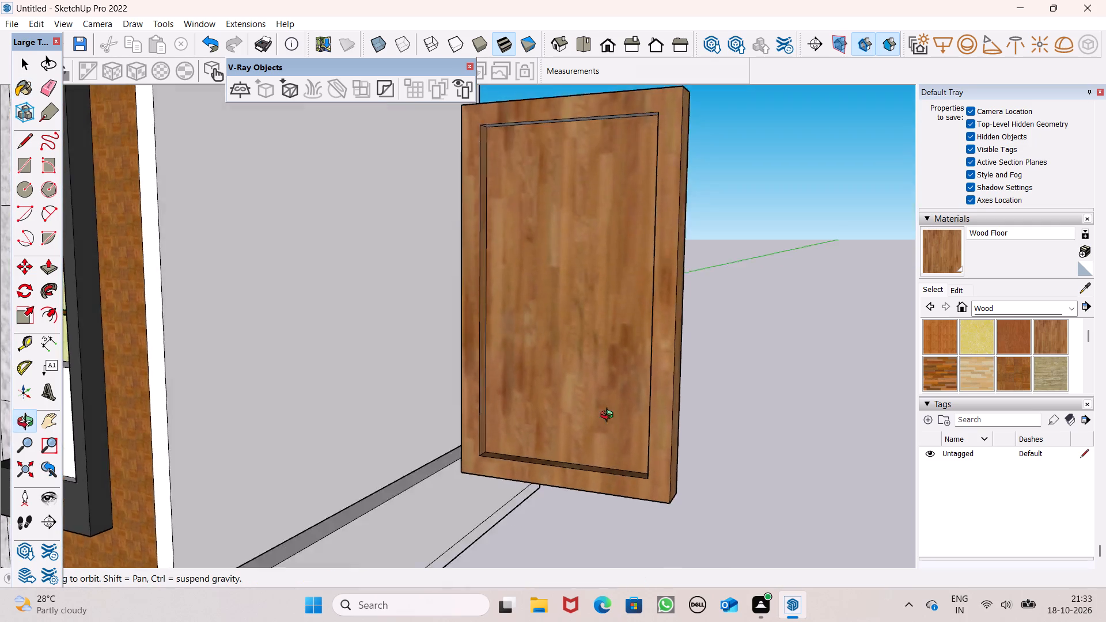
middle_click_drag(609, 416, 609, 171)
scroll(608, 173, "up", 5)
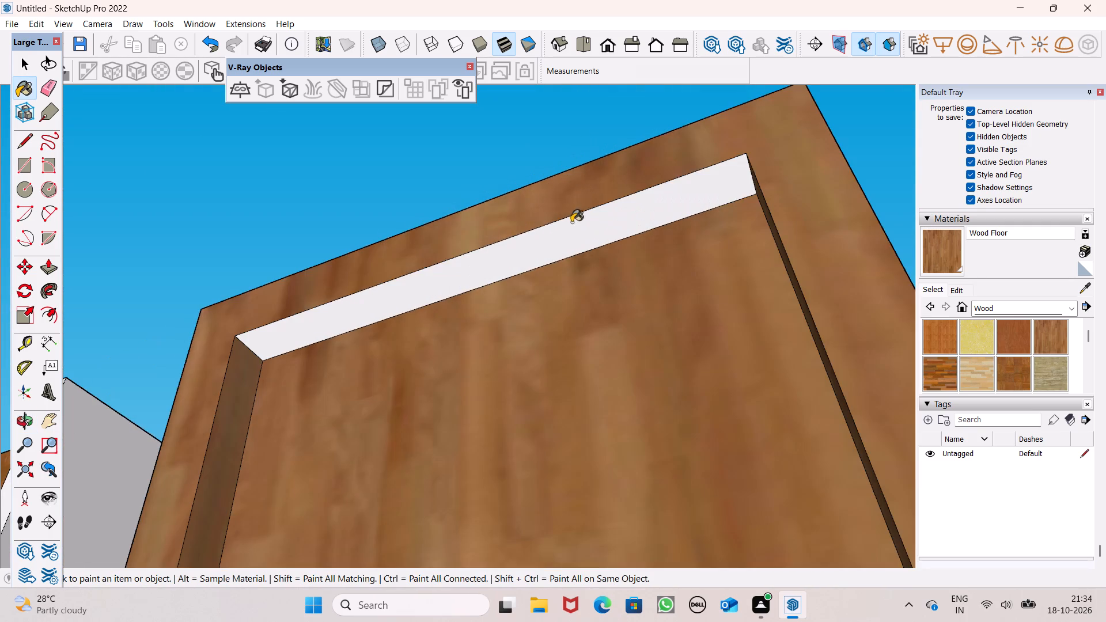
scroll(607, 280, "down", 4)
left_click_drag(662, 404, 661, 395)
scroll(639, 101, "down", 8)
scroll(649, 294, "up", 2)
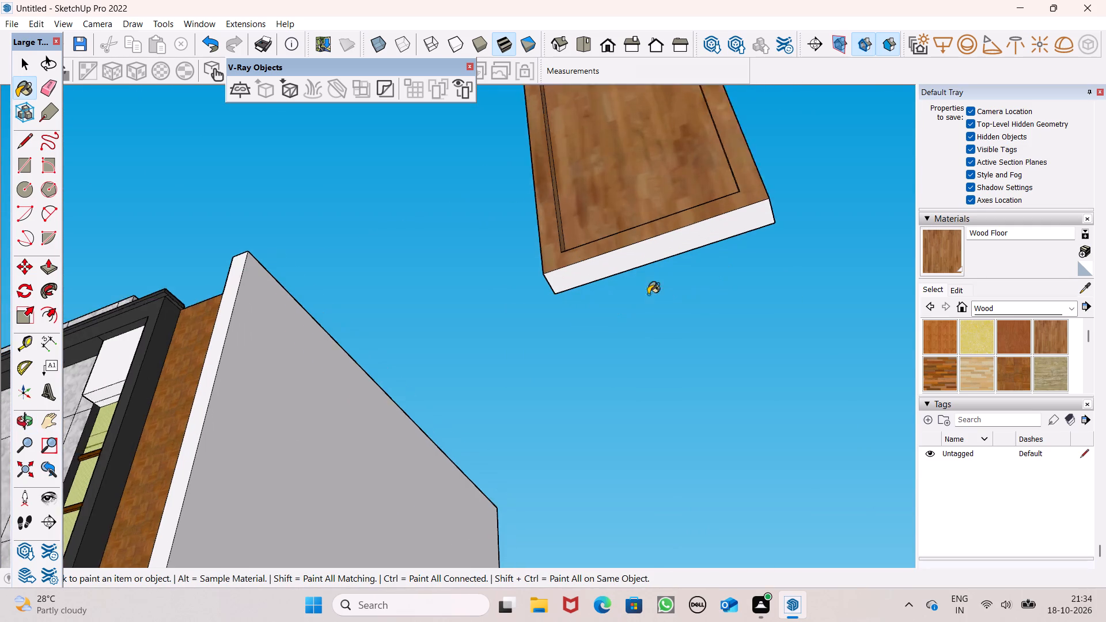
scroll(648, 294, "up", 2)
left_click(711, 191)
Darken the Wood Floor material to a deep brown of about RGB 99, 57, 32.
scroll(710, 298, "down", 10)
scroll(716, 266, "up", 1)
middle_click_drag(719, 275, 753, 465)
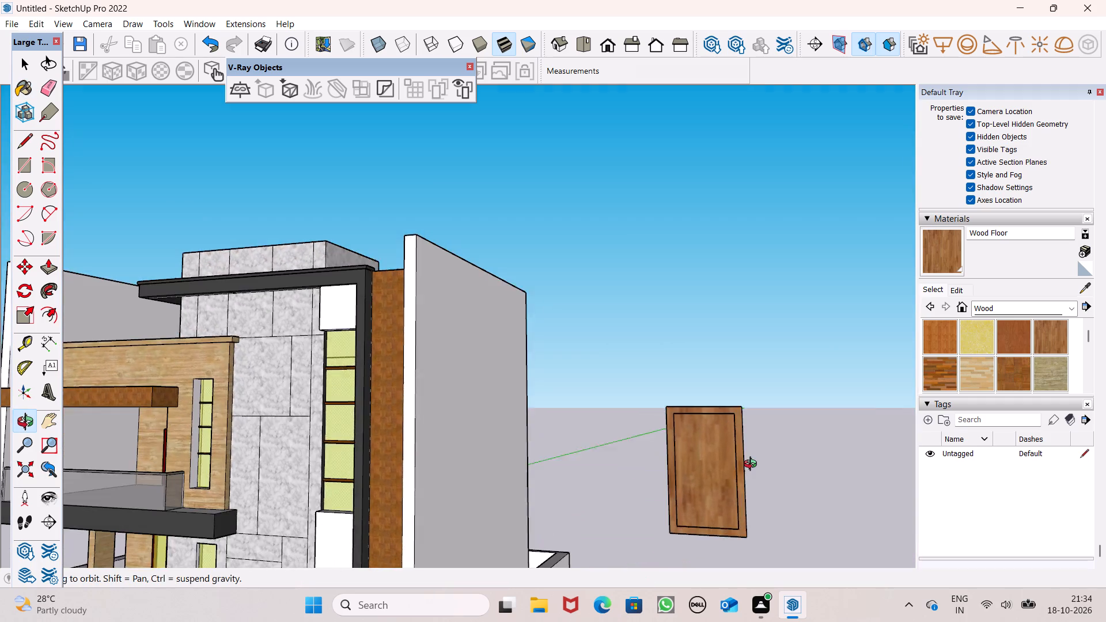
middle_click_drag(753, 465, 766, 454)
left_click(955, 290)
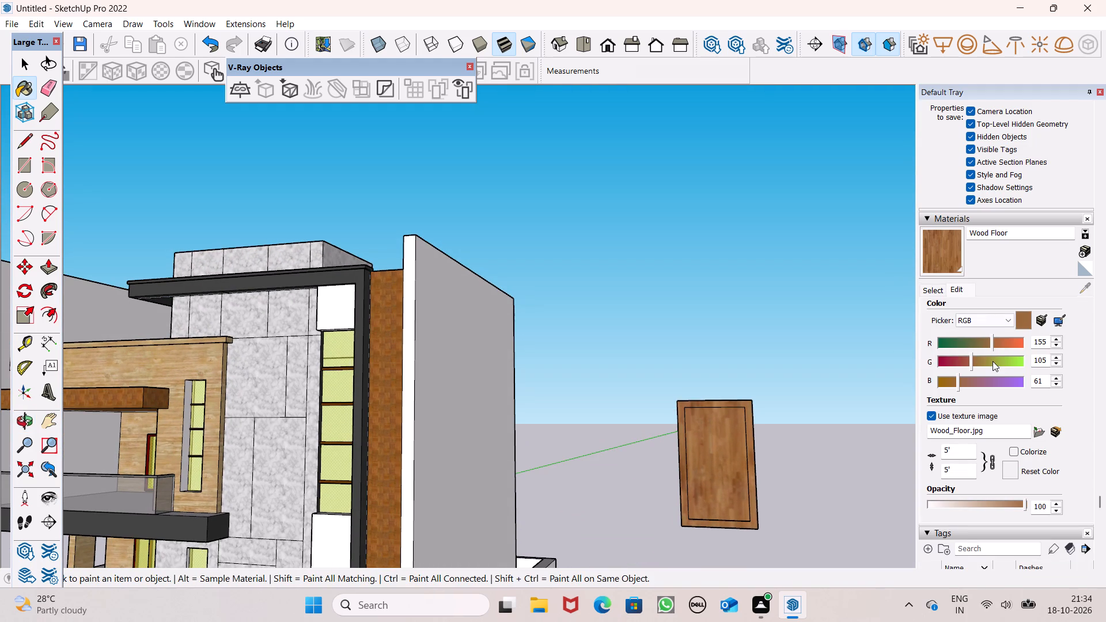
left_click_drag(974, 362, 957, 365)
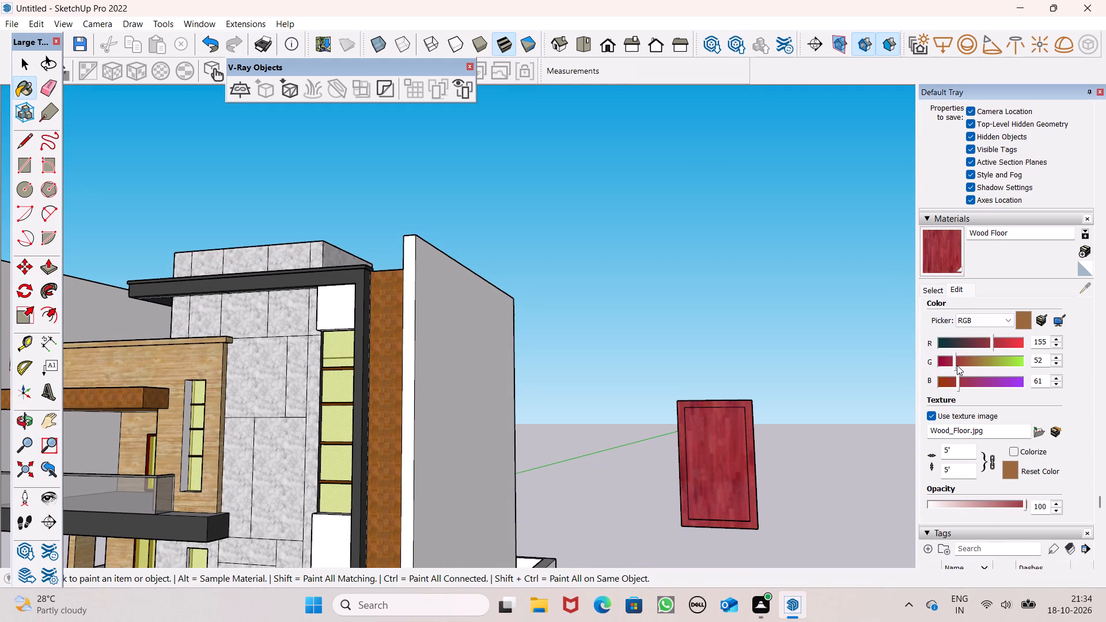
left_click_drag(957, 365, 959, 366)
left_click(959, 366)
left_click_drag(992, 340, 974, 351)
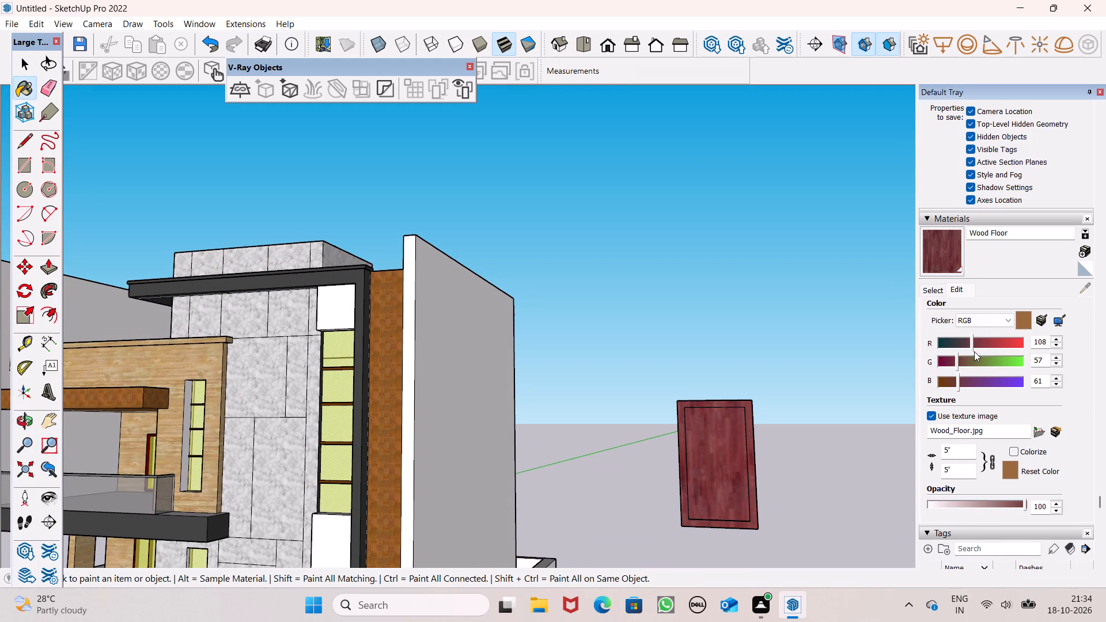
left_click_drag(974, 351, 972, 353)
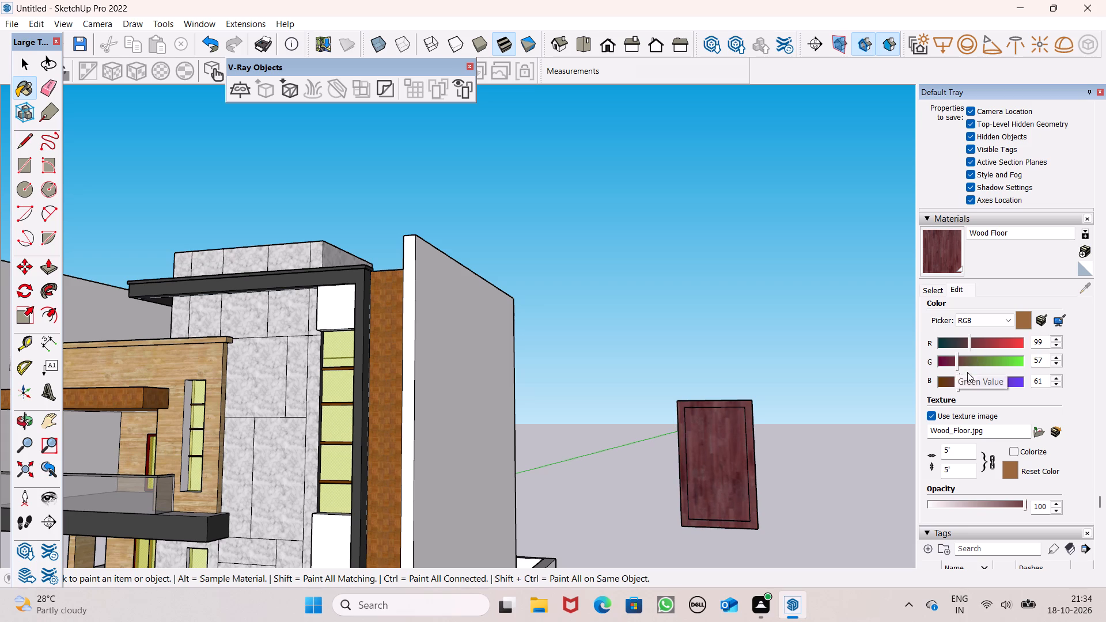
left_click_drag(960, 376, 952, 383)
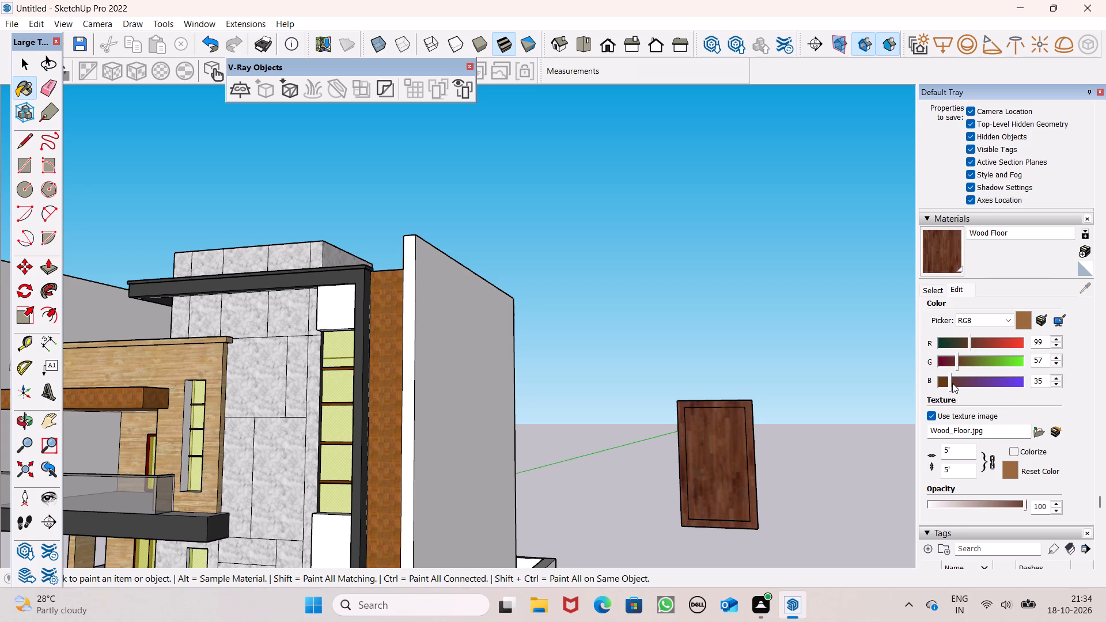
left_click_drag(952, 383, 951, 384)
Select all connected geometry of the wooden panel and make it a group.
scroll(709, 270, "down", 5)
middle_click_drag(732, 373, 775, 500)
scroll(762, 508, "up", 15)
key("space")
triple_click(637, 315)
double_click(635, 313)
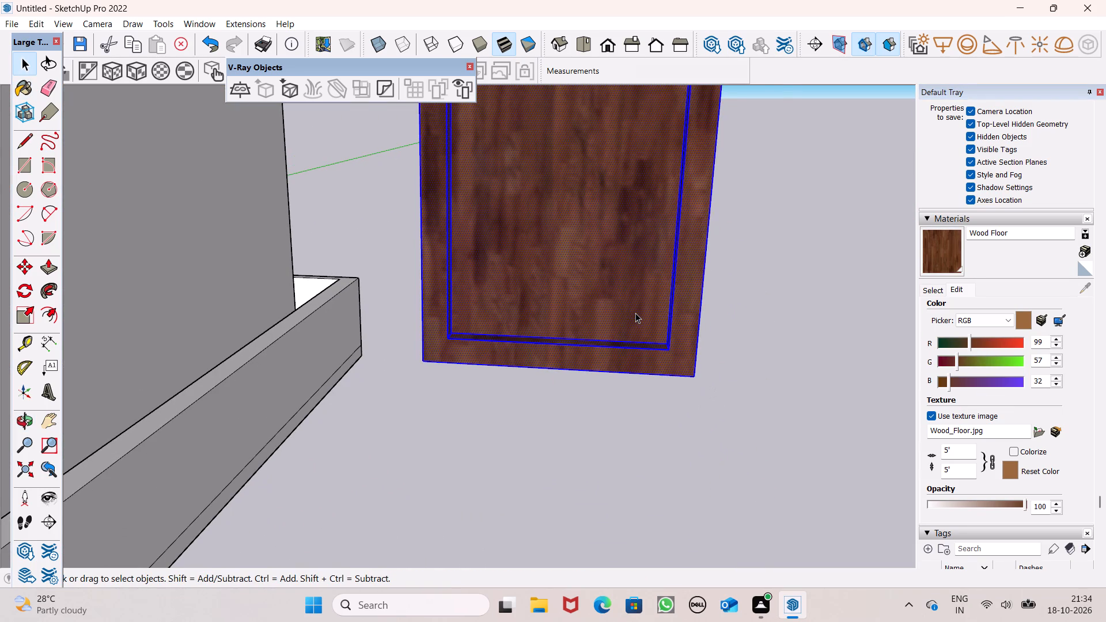
right_click_drag(635, 313, 629, 317)
left_click(695, 155)
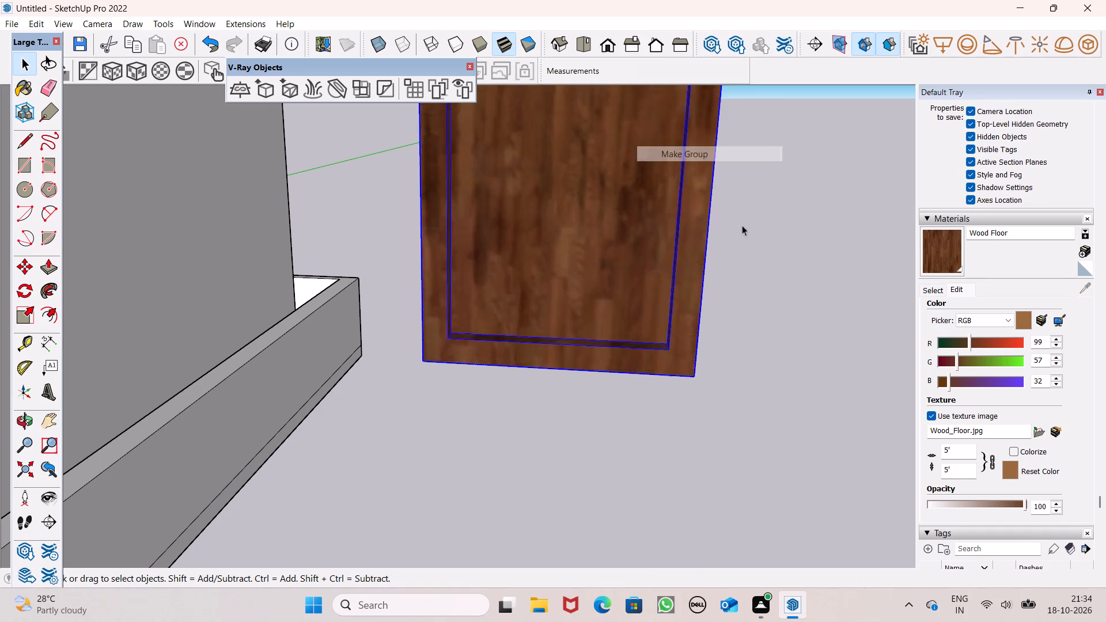
Move the dark wood door group from its spot away from the house to in front of the entrance area.
scroll(775, 276, "down", 16)
key("m")
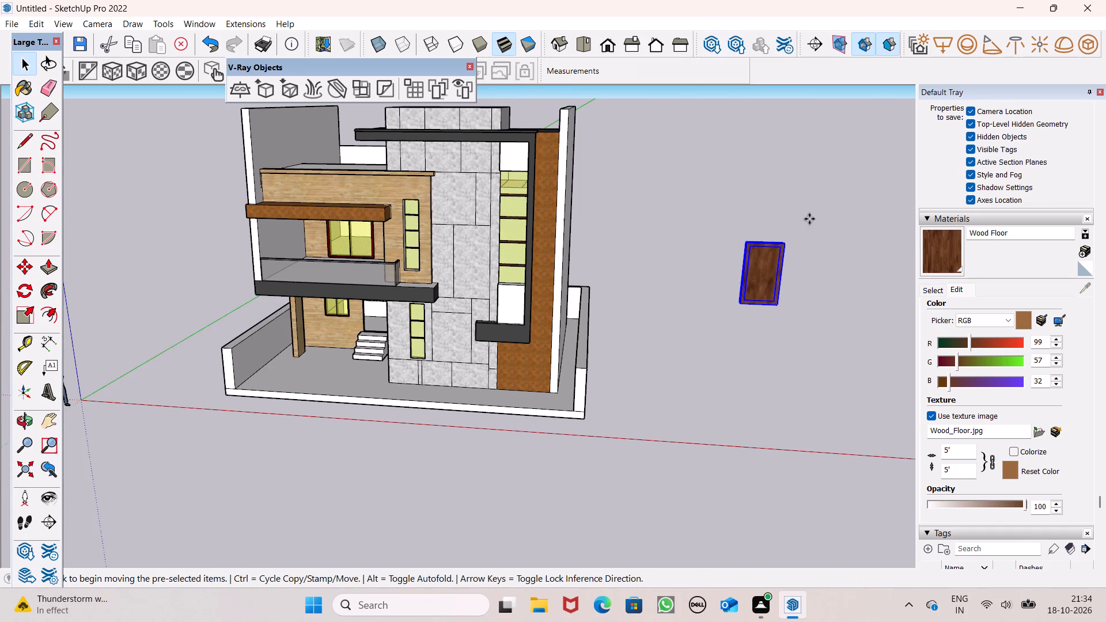
key("Return")
scroll(809, 238, "down", 6)
left_click_drag(797, 286, 677, 373)
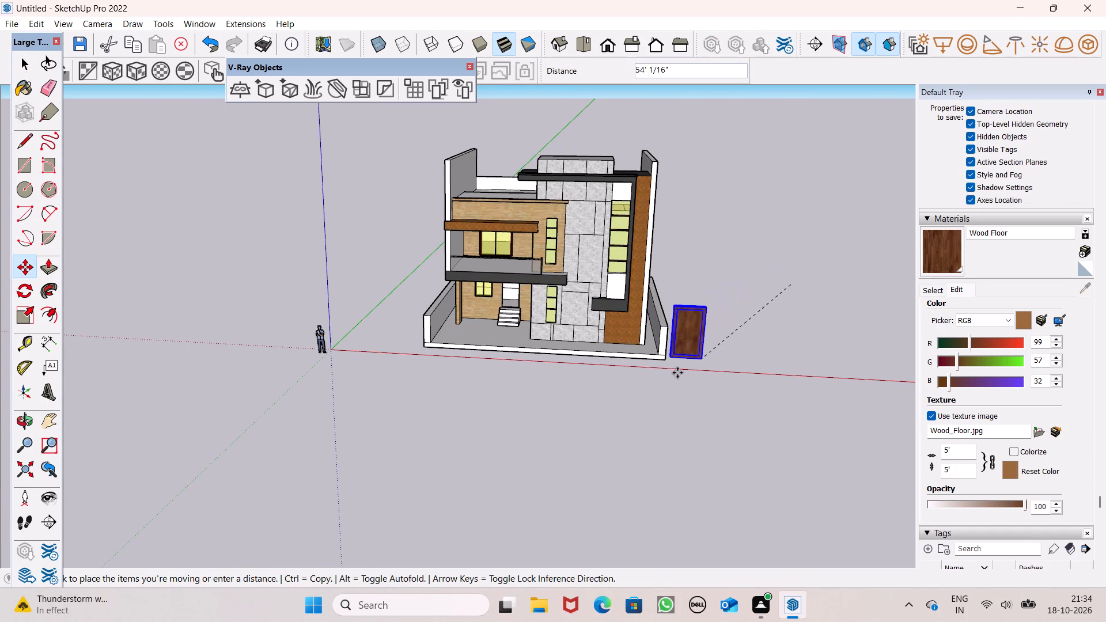
left_click_drag(677, 373, 509, 308)
left_click_drag(509, 314, 509, 332)
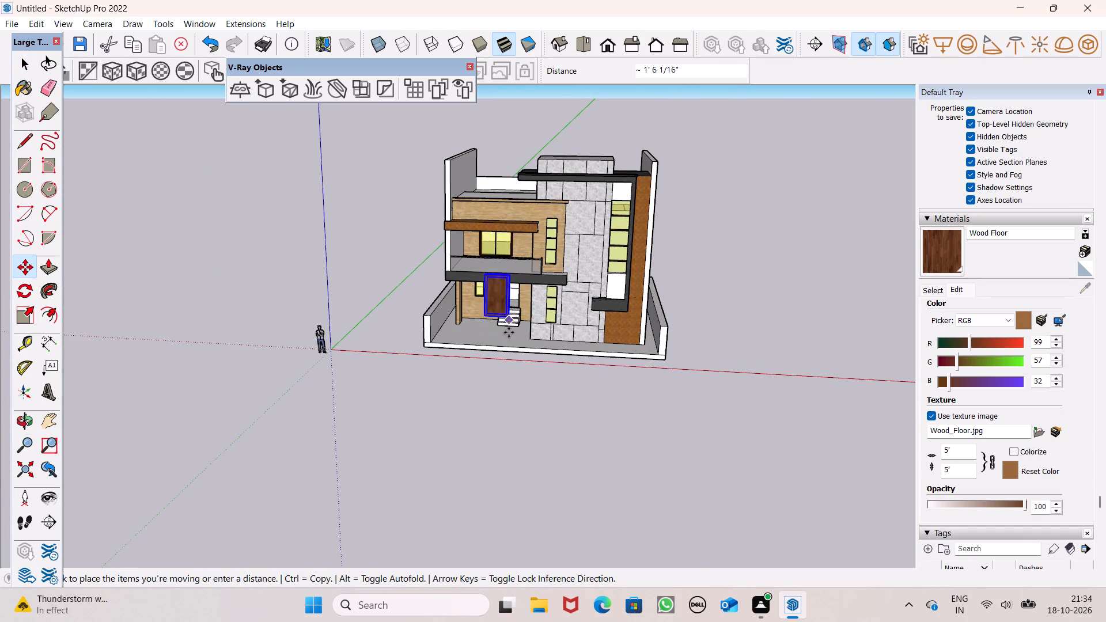
left_click_drag(509, 332, 509, 331)
scroll(499, 300, "up", 16)
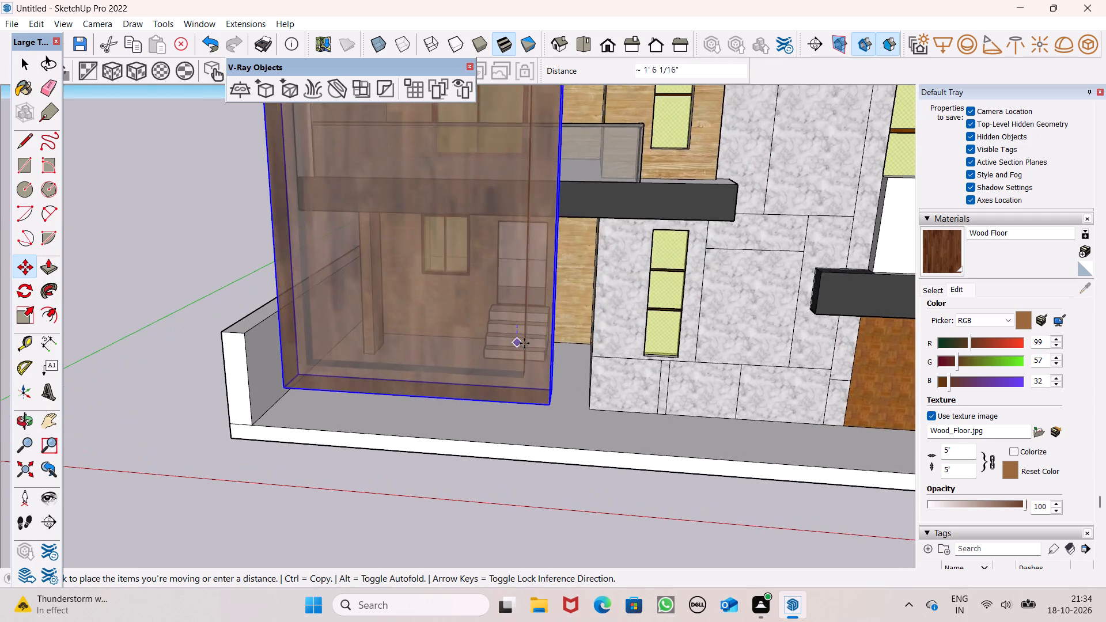
left_click(533, 326)
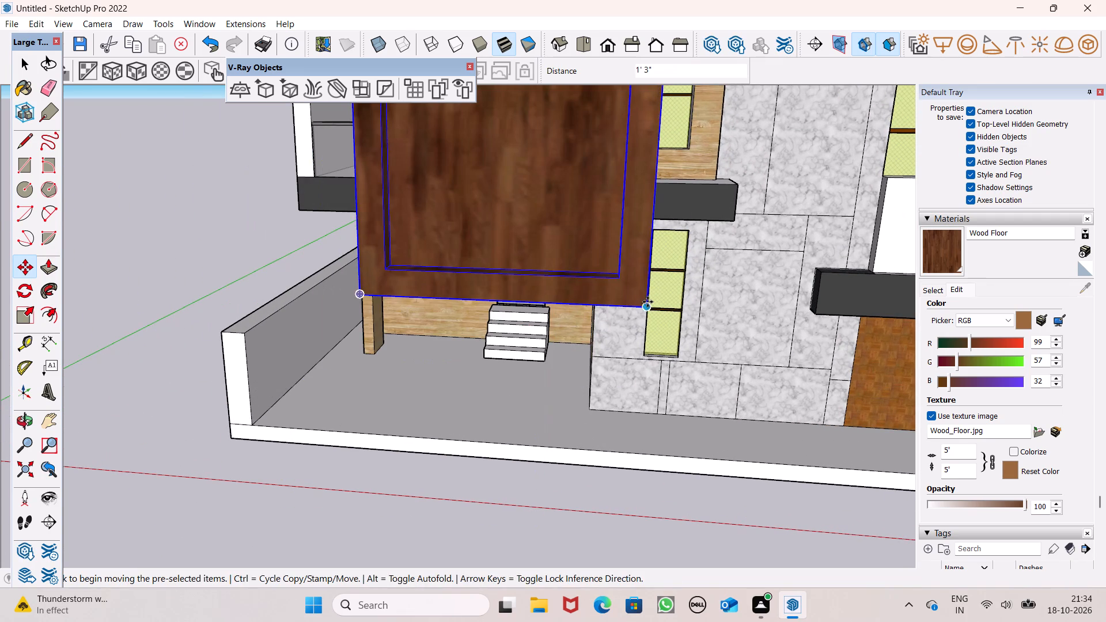
Move the door group by its lower corner onto the top of the entrance steps in front of the doorway.
left_click_drag(647, 303, 495, 392)
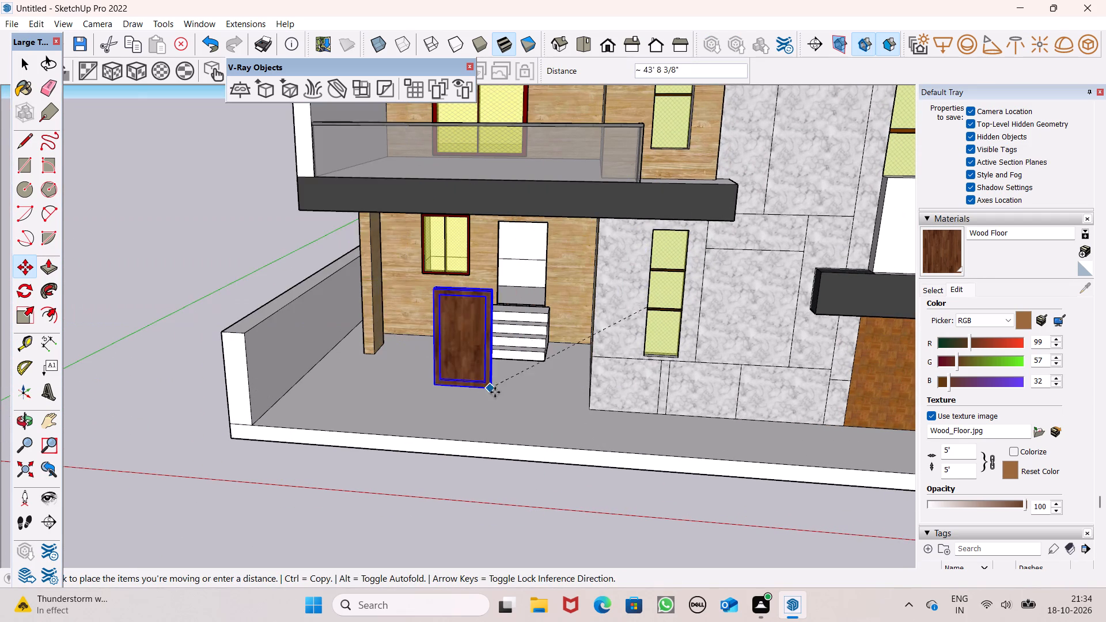
left_click_drag(495, 392, 554, 330)
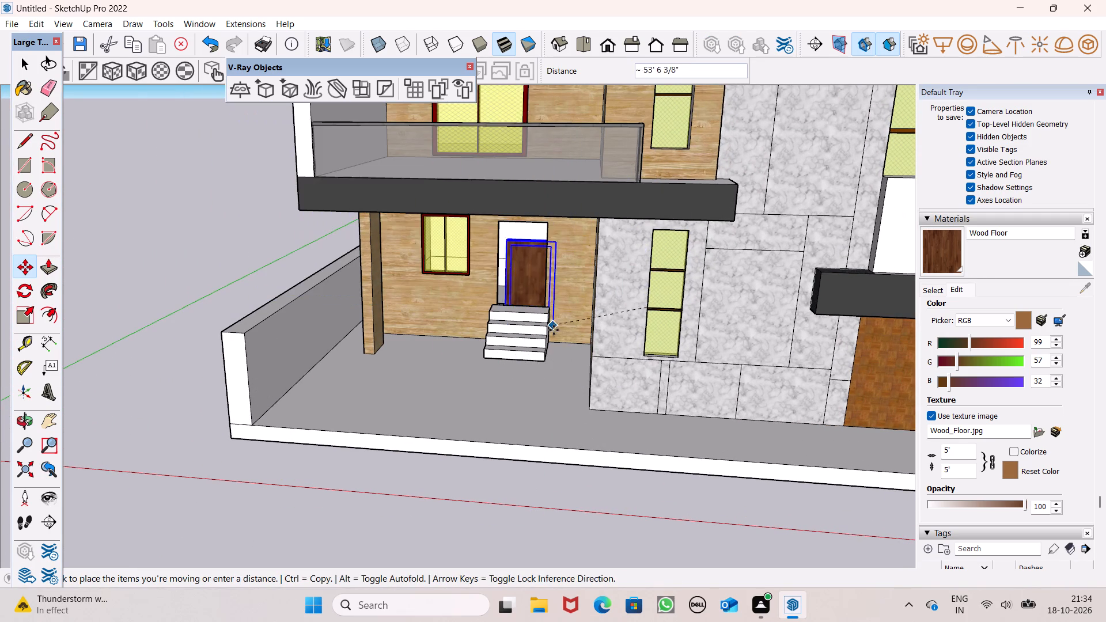
left_click_drag(554, 330, 554, 344)
left_click(554, 341)
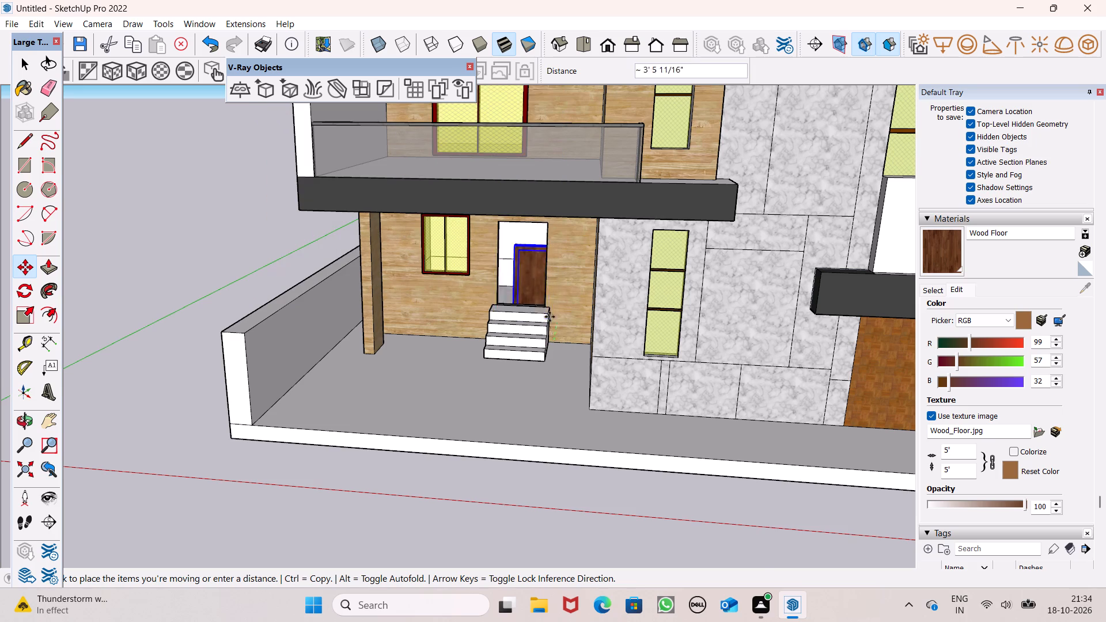
scroll(548, 299, "up", 15)
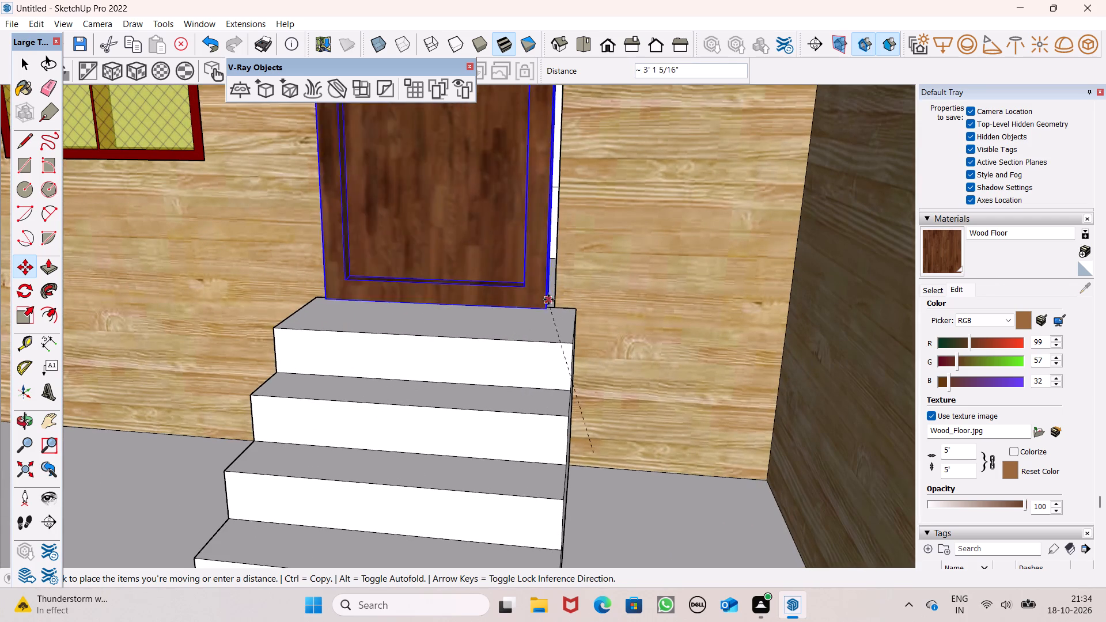
left_click(549, 299)
Snap the door's lower corner to the bottom corner of the entrance opening so the door fills the doorway.
scroll(554, 300, "up", 8)
middle_click_drag(564, 325, 572, 369)
scroll(564, 335, "up", 1)
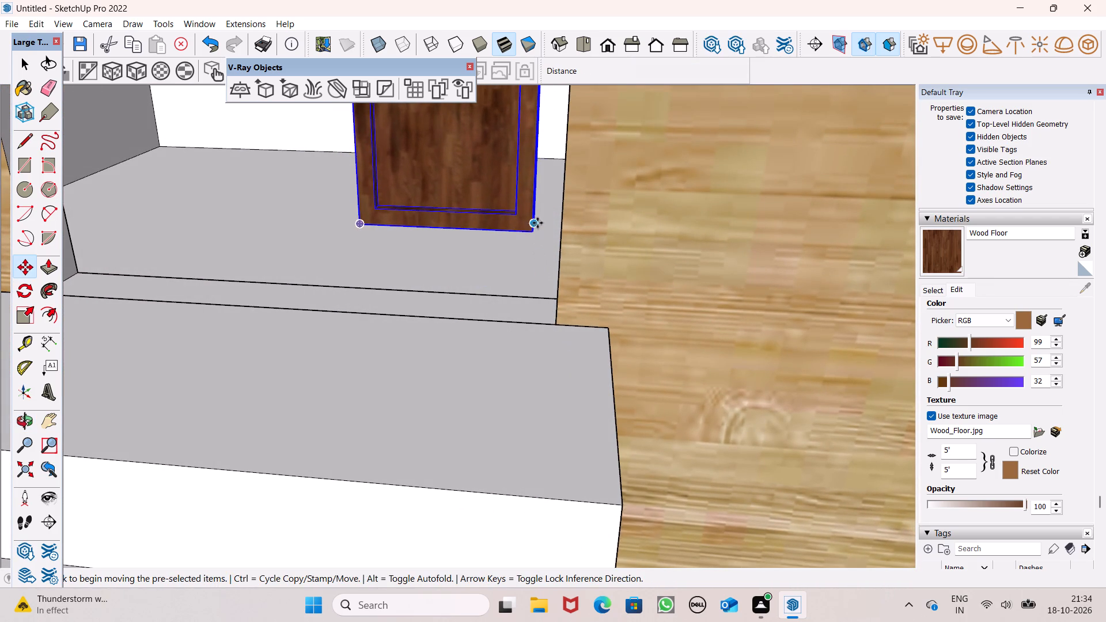
left_click_drag(527, 234, 557, 327)
key("space")
key("space")
scroll(709, 320, "down", 15)
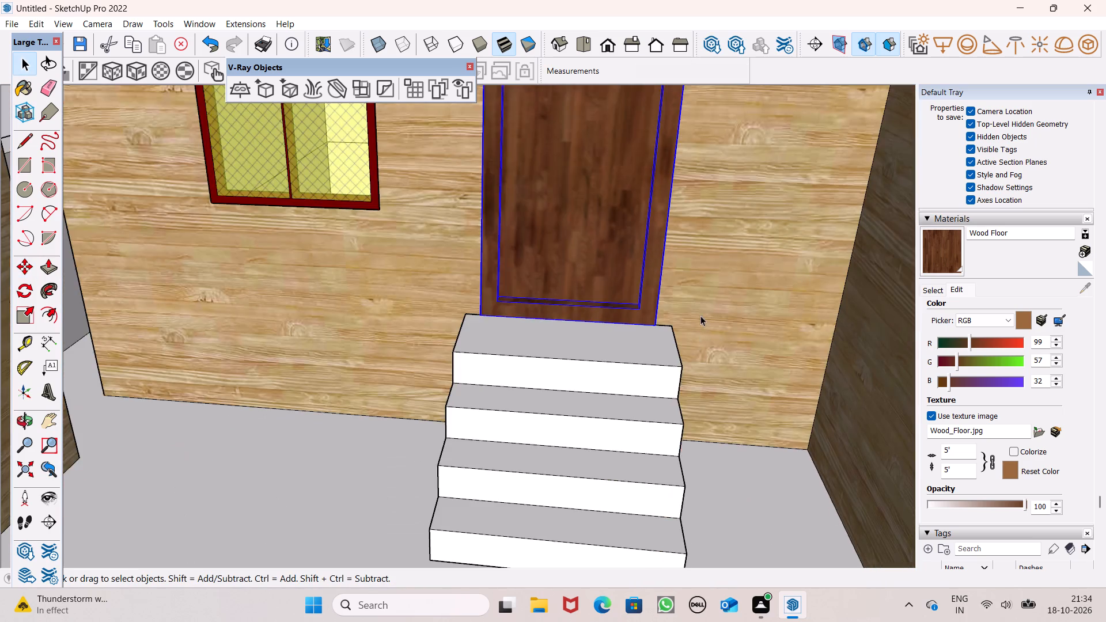
scroll(700, 316, "down", 4)
middle_click_drag(696, 331, 691, 280)
left_click(214, 214)
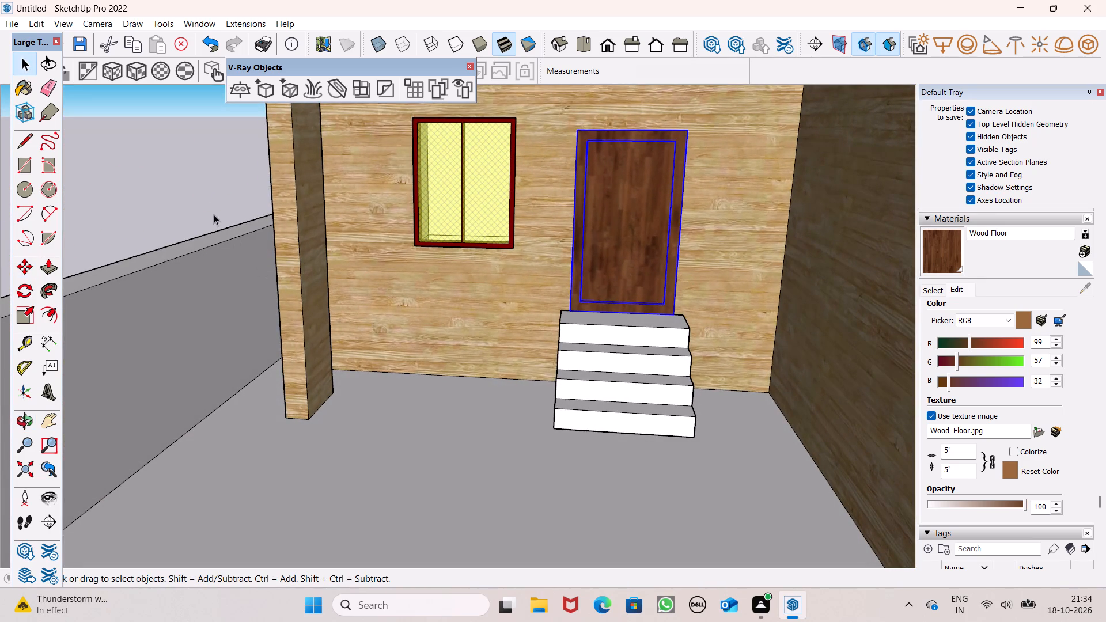
Examine the fitted door, entrance steps and overall house from the front and side.
scroll(521, 217, "up", 4)
scroll(574, 285, "down", 6)
scroll(619, 332, "down", 3)
middle_click_drag(623, 358, 591, 407)
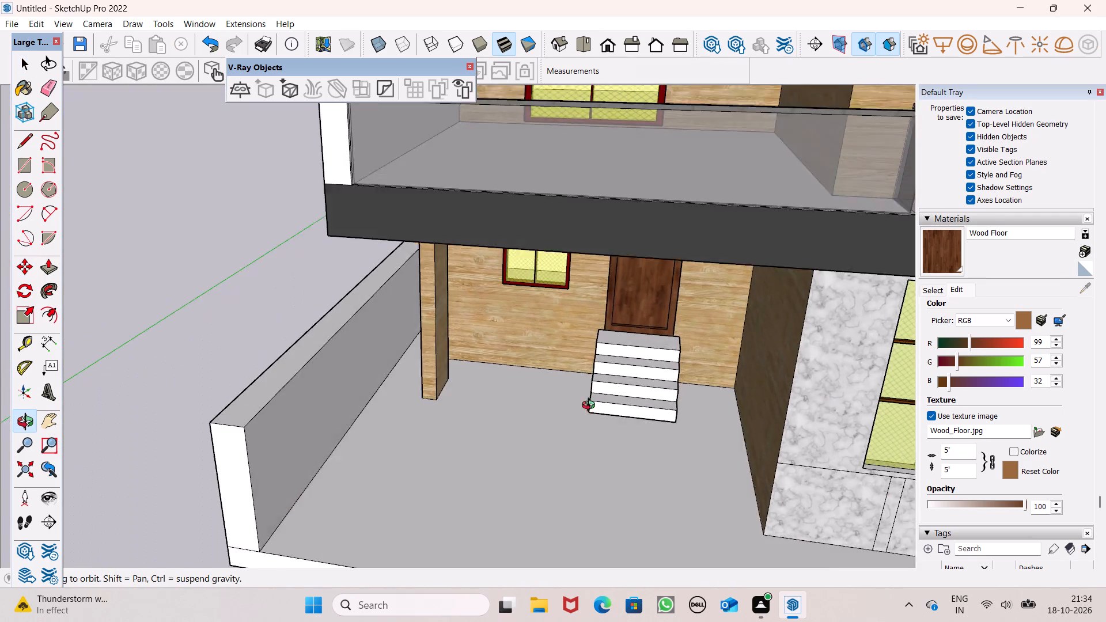
middle_click_drag(591, 407, 729, 423)
scroll(726, 441, "up", 1)
scroll(726, 189, "down", 8)
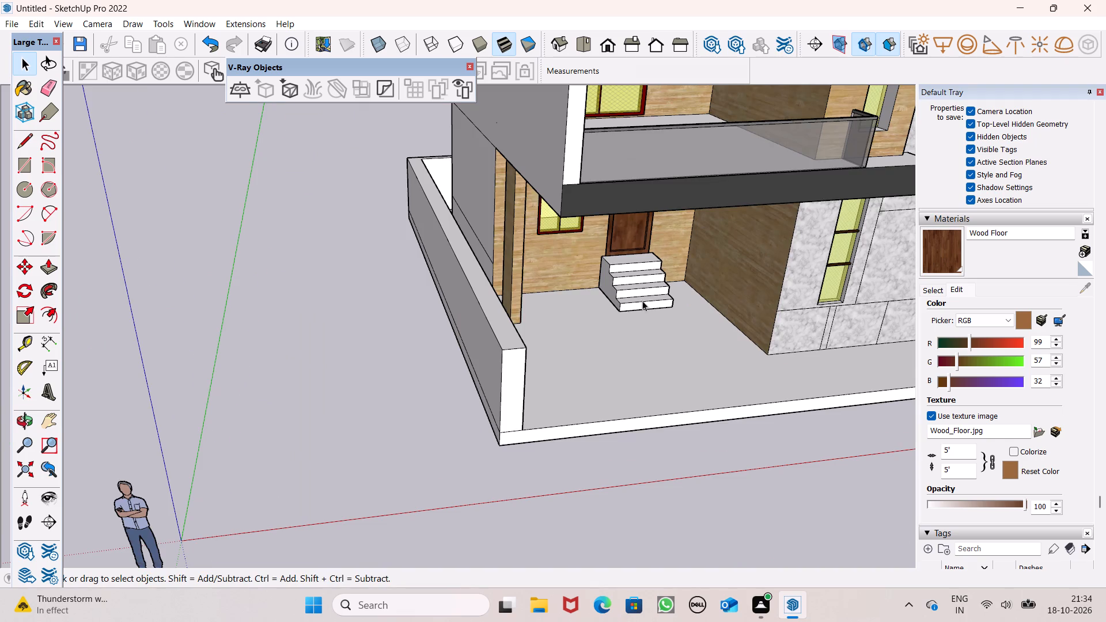
middle_click_drag(616, 305, 694, 328)
scroll(680, 309, "down", 6)
middle_click_drag(672, 306, 621, 250)
scroll(623, 259, "up", 1)
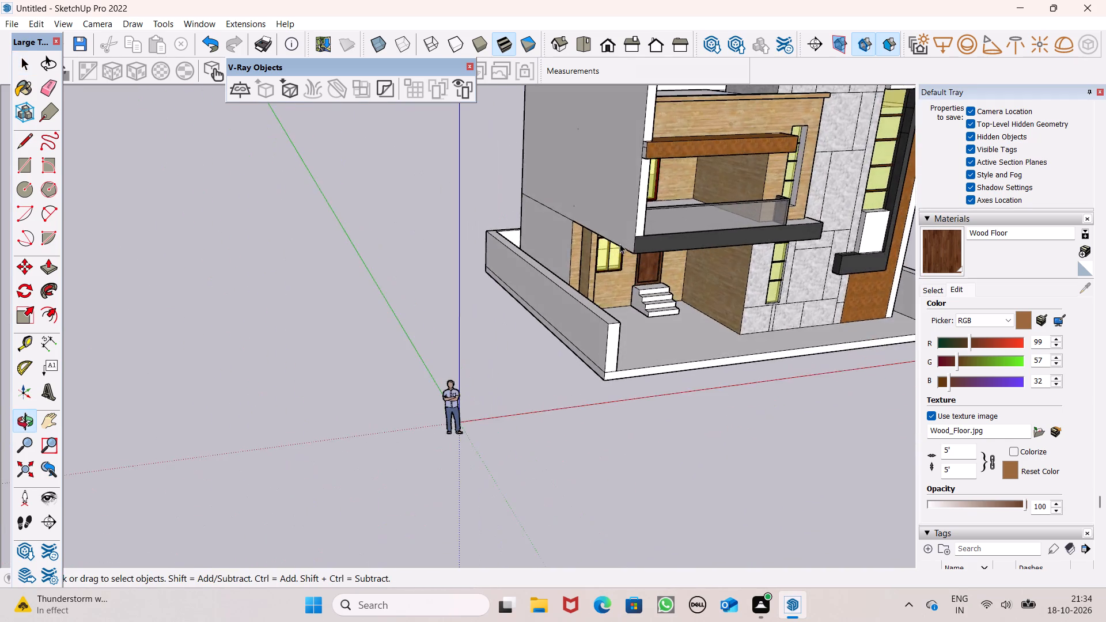
scroll(610, 253, "down", 6)
Paint the lower side wall next to the entrance and the opposite exterior side wall with Stone Sandstone Ashlar Light.
left_click(932, 291)
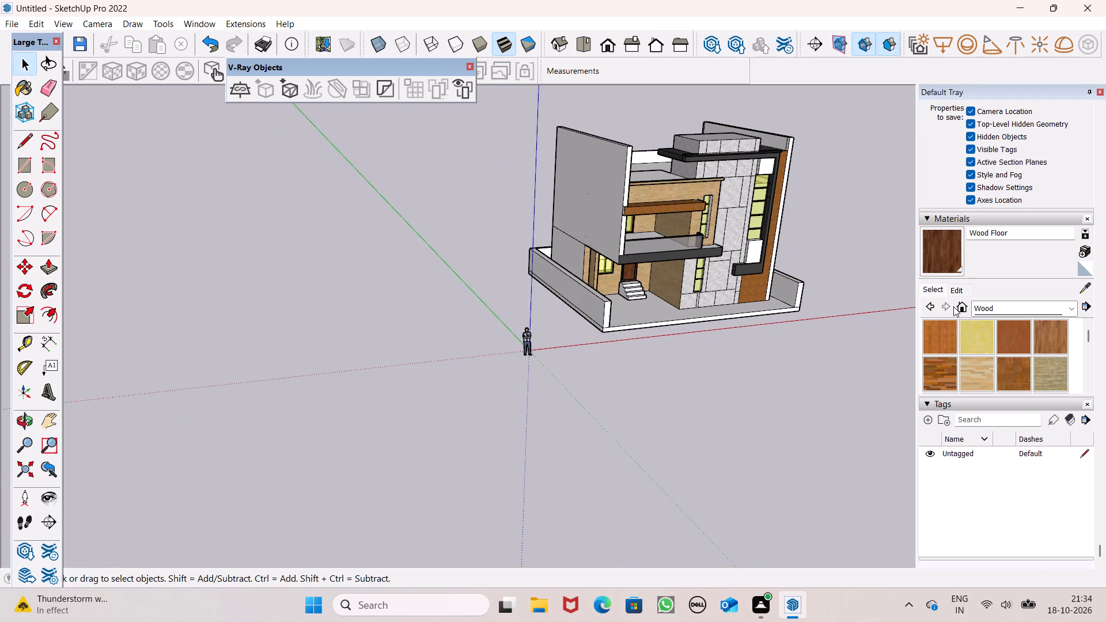
left_click(989, 309)
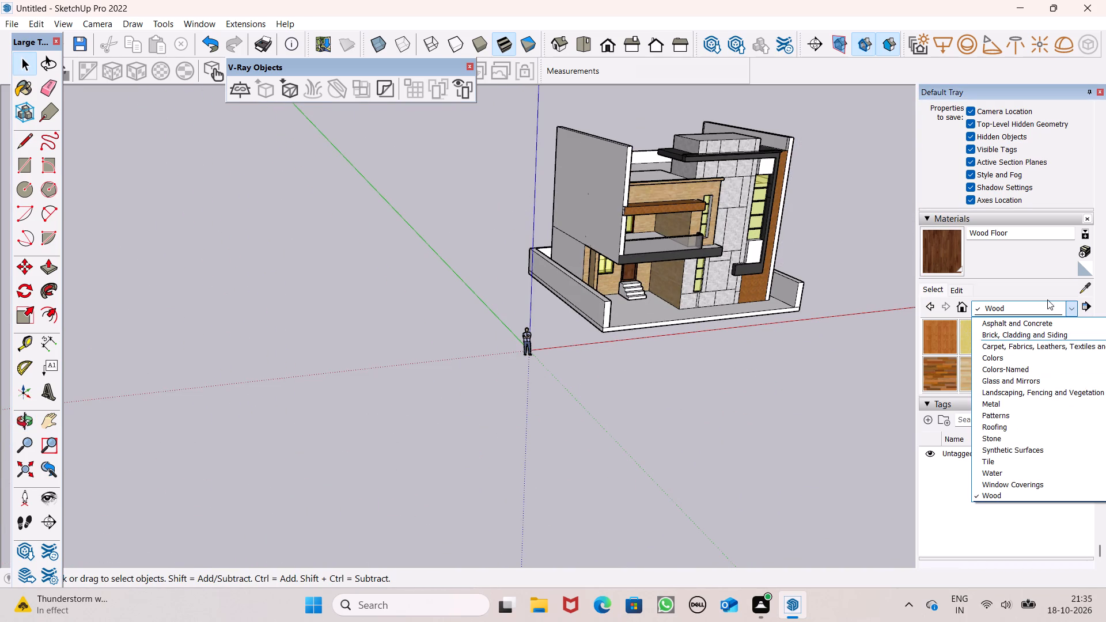
left_click(1046, 333)
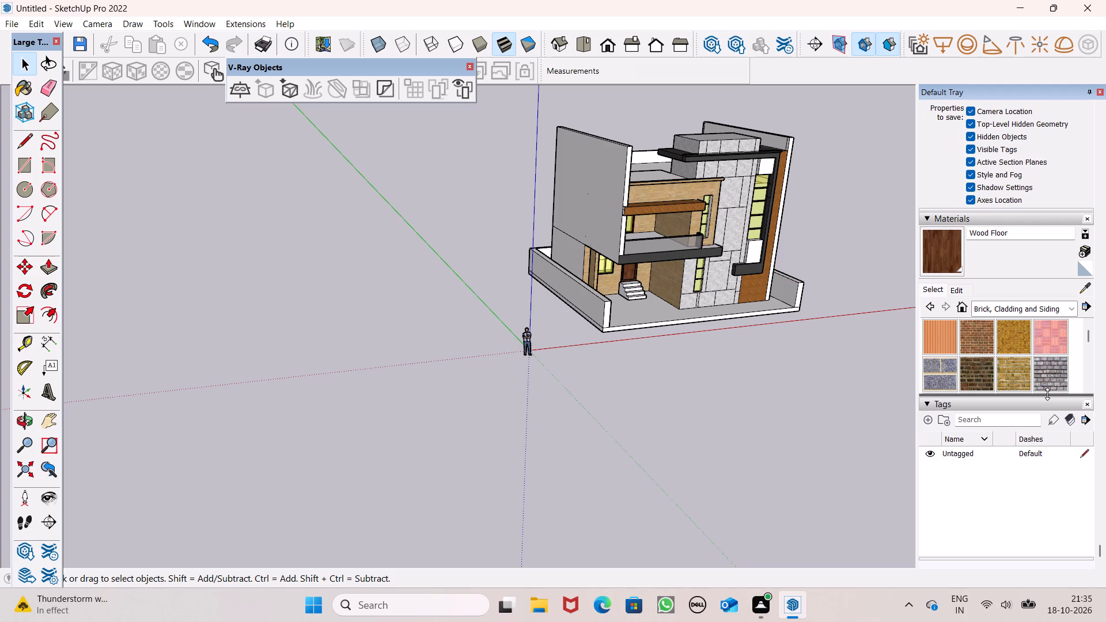
scroll(1037, 376, "down", 2)
left_click(971, 381)
middle_click_drag(671, 382, 853, 376)
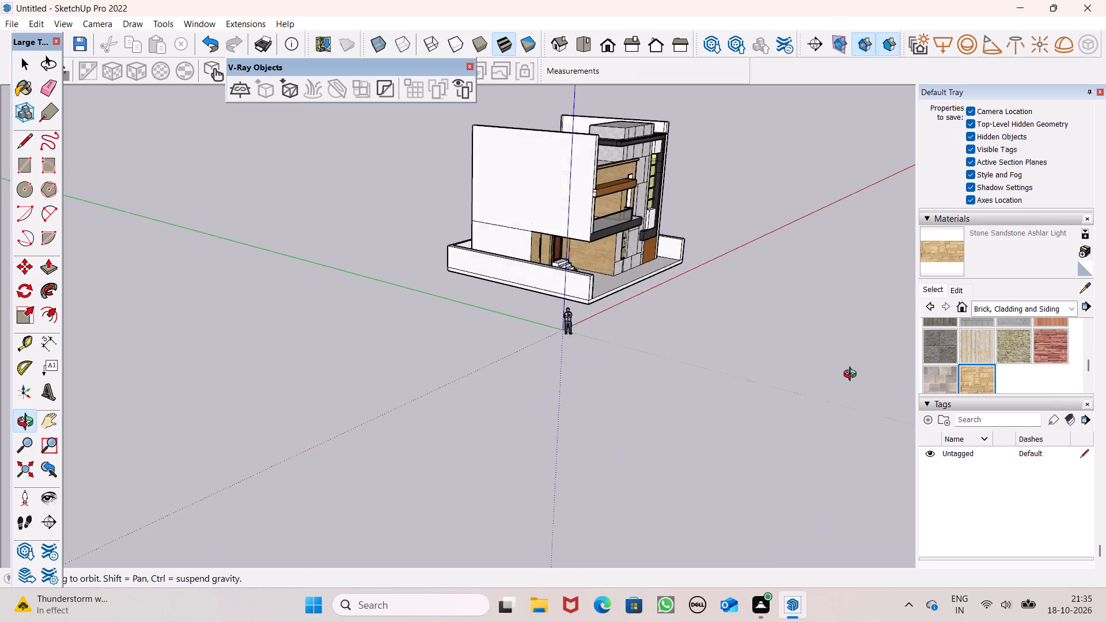
middle_click_drag(853, 376, 853, 367)
scroll(538, 301, "up", 6)
left_click(513, 227)
middle_click_drag(704, 333, 214, 404)
left_click(703, 363)
Paint the upper part of the entrance-side exterior wall and the rear wall with Stone Sandstone Ashlar Light.
scroll(755, 374, "up", 1)
middle_click_drag(753, 379, 510, 428)
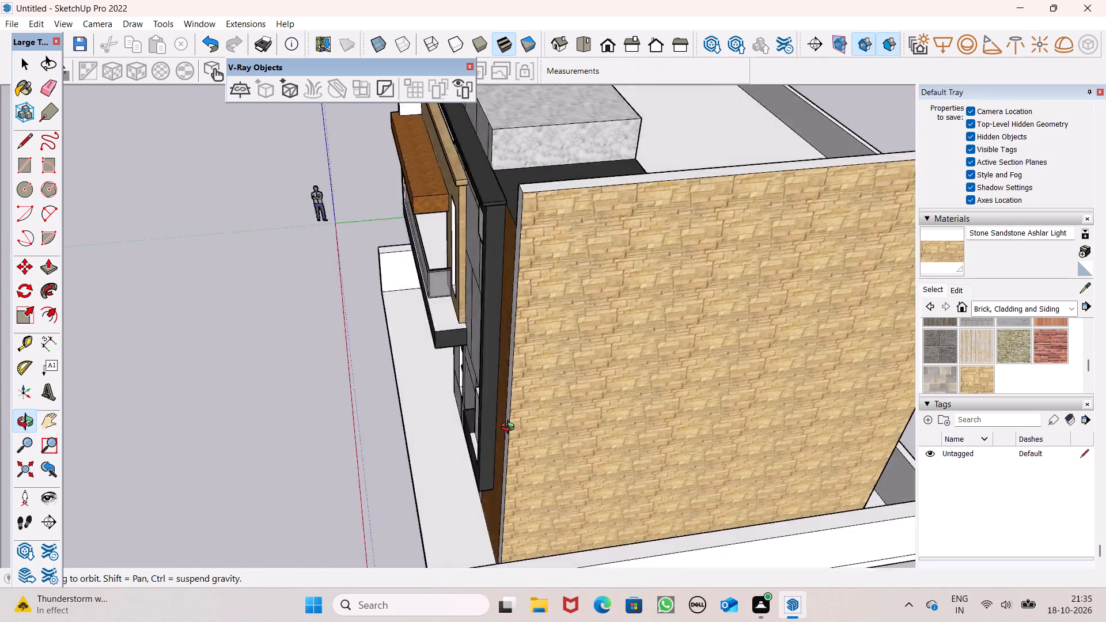
middle_click_drag(510, 428, 488, 445)
scroll(484, 448, "up", 1)
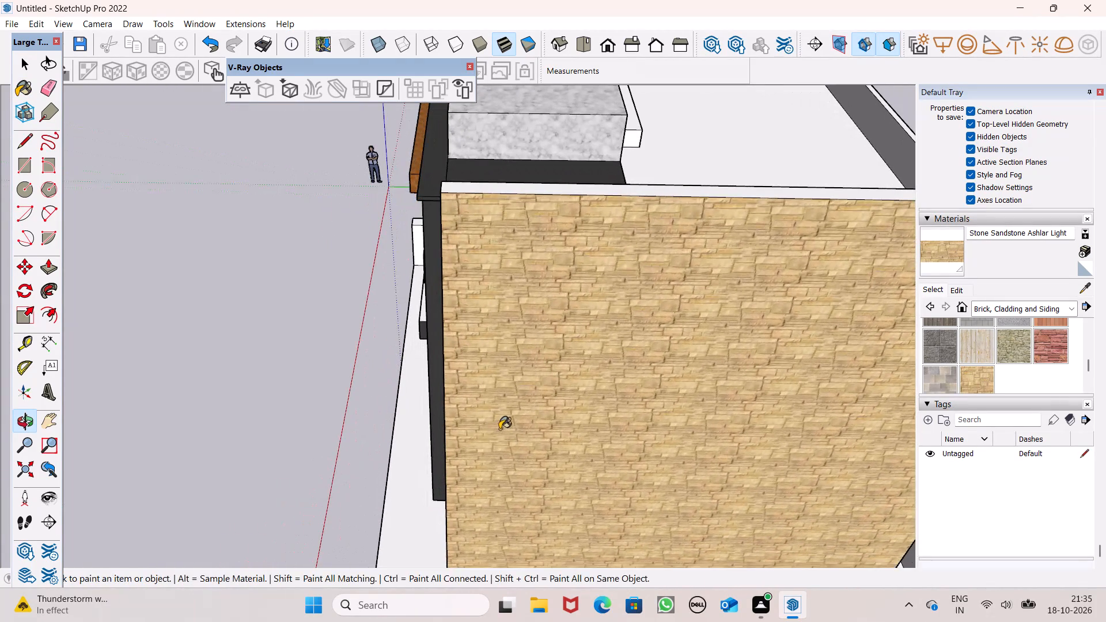
middle_click_drag(547, 445, 995, 409)
scroll(266, 456, "up", 1)
middle_click_drag(286, 463, 898, 360)
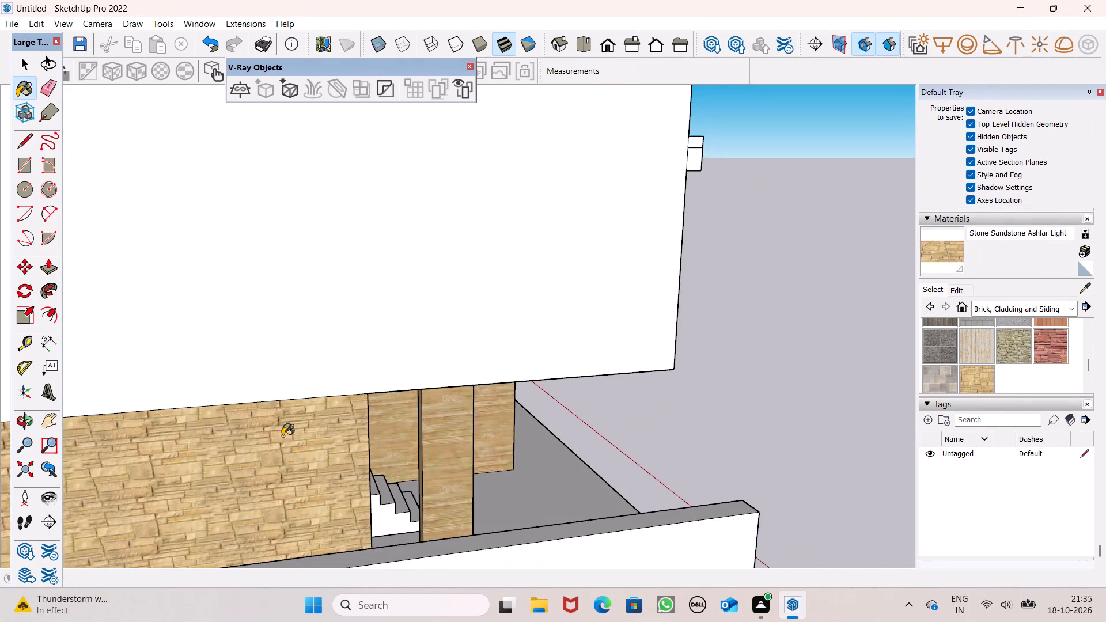
middle_click_drag(388, 432, 544, 418)
left_click(340, 365)
middle_click_drag(394, 397, 608, 408)
scroll(607, 408, "up", 1)
left_click(392, 363)
Examine the stone-clad exterior walls from around the house and review the front facade.
scroll(724, 302, "down", 2)
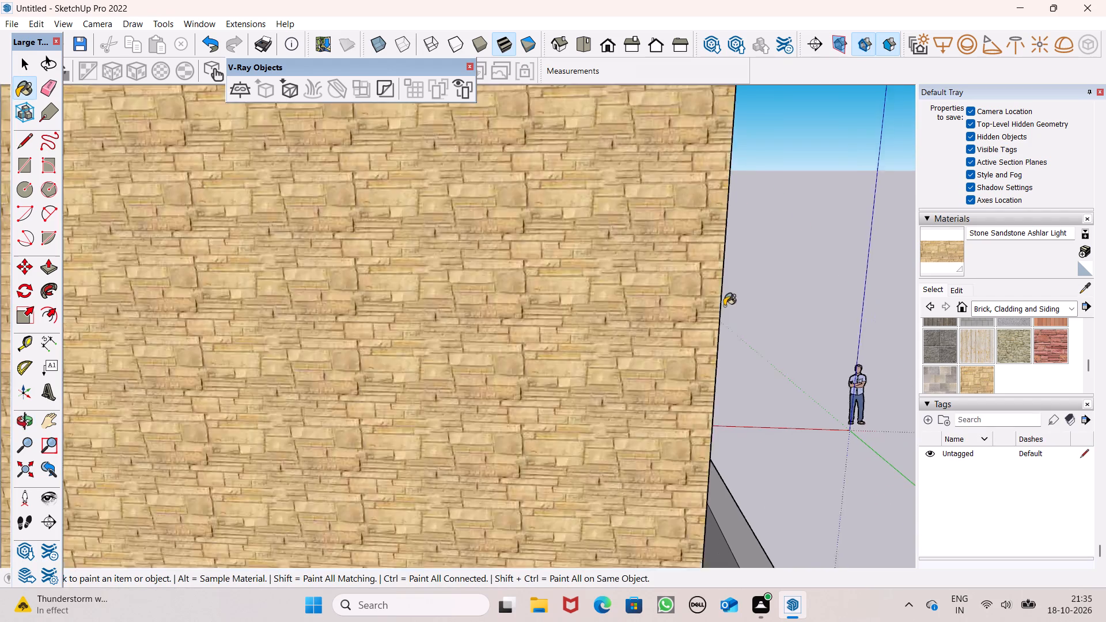
scroll(724, 306, "down", 13)
middle_click_drag(660, 351, 874, 365)
scroll(799, 359, "up", 1)
middle_click_drag(797, 359, 221, 460)
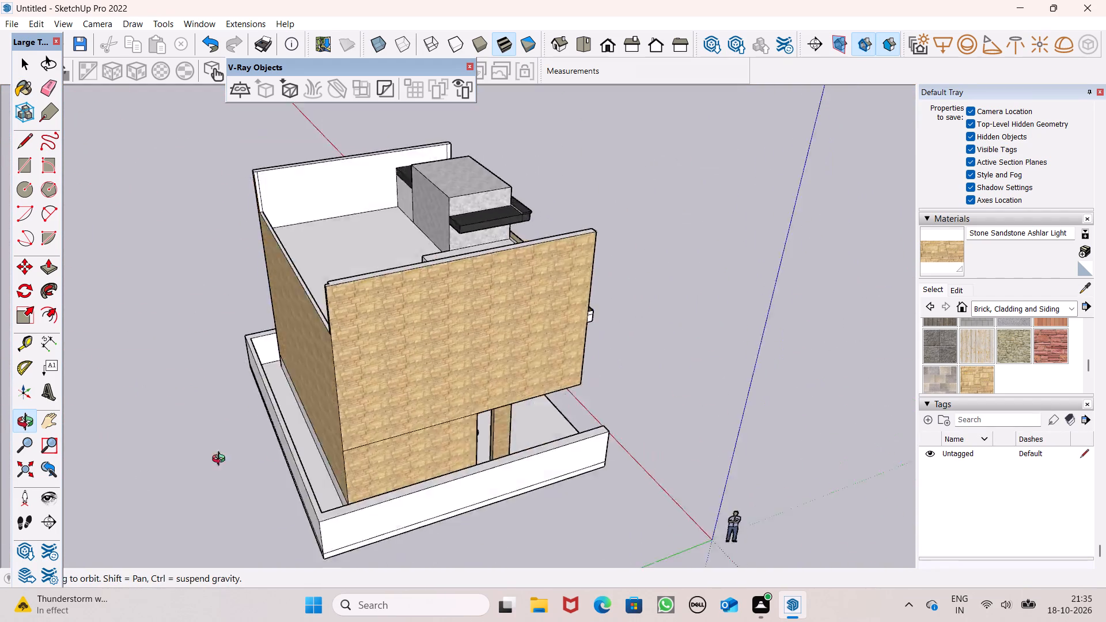
middle_click_drag(221, 460, 0, 450)
scroll(397, 422, "up", 1)
middle_click_drag(397, 422, 0, 310)
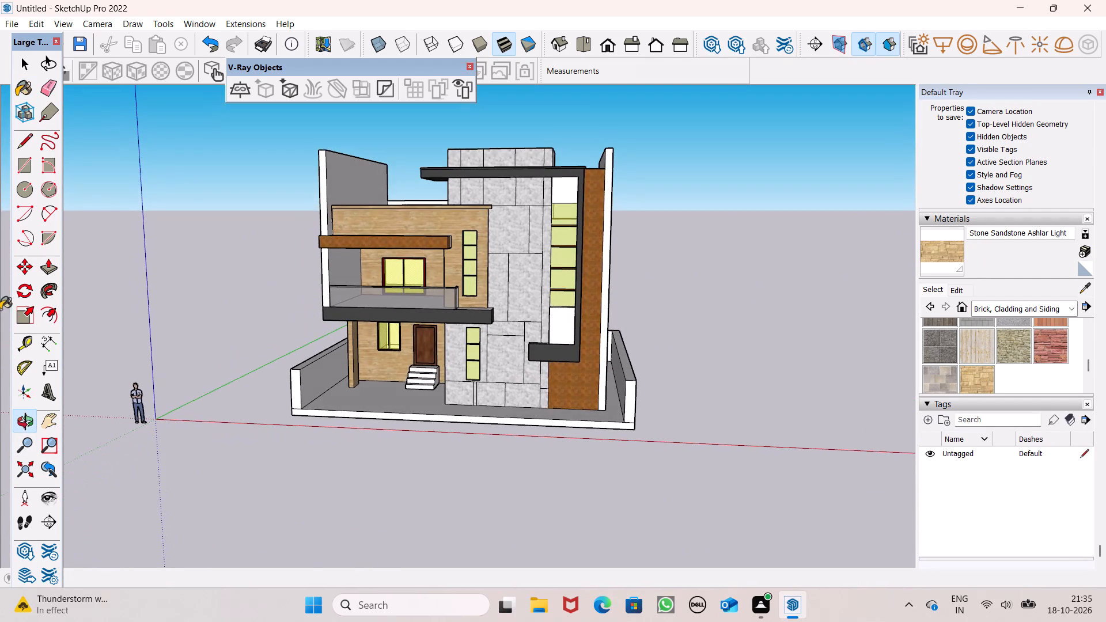
key("space")
scroll(207, 317, "down", 4)
scroll(222, 295, "up", 1)
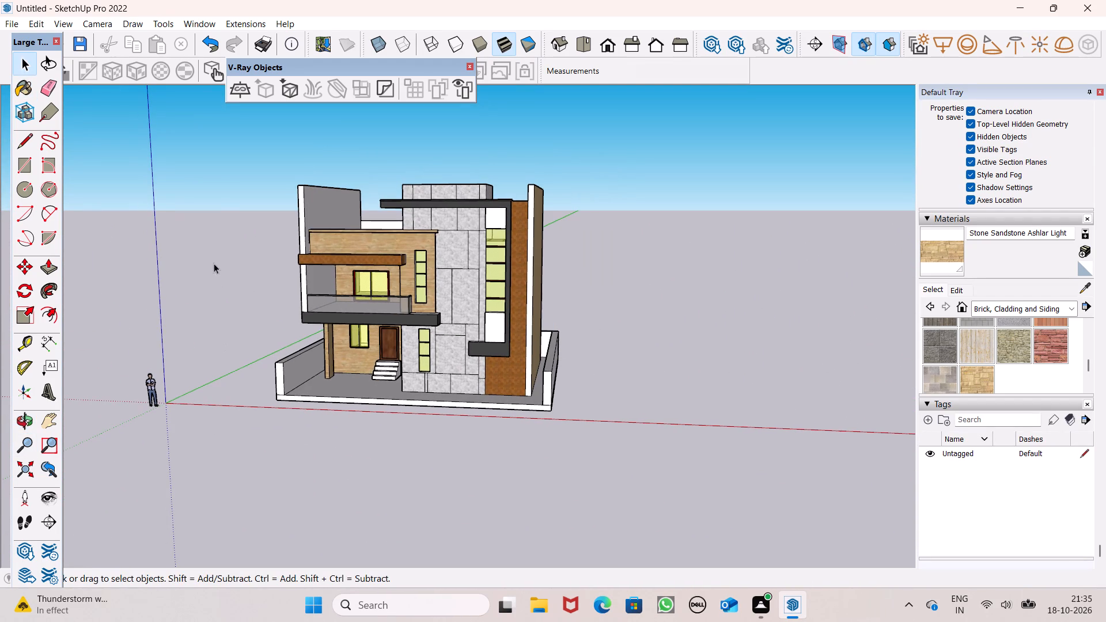
middle_click_drag(450, 368, 456, 424)
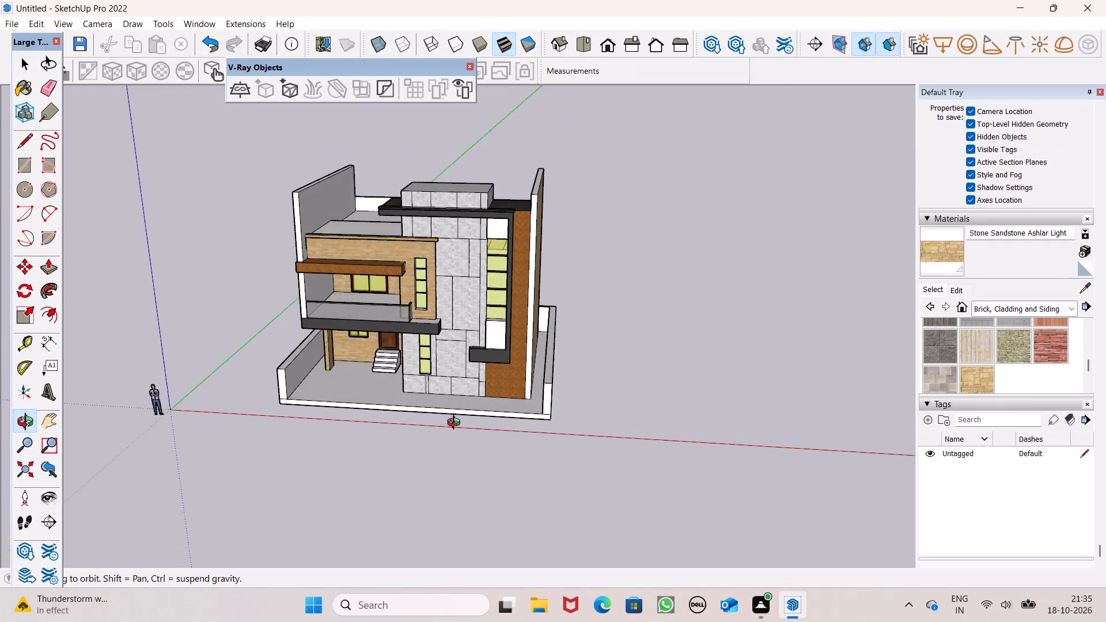
middle_click_drag(456, 424, 496, 351)
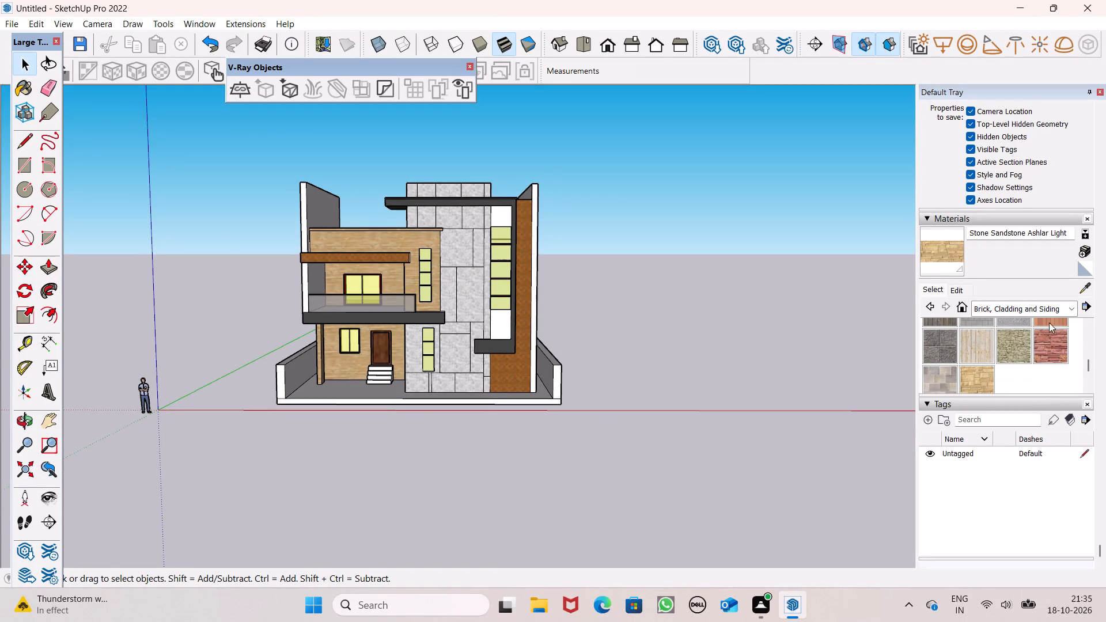
Paint the courtyard ground inside the boundary walls with Blacktop Old 01 from the Asphalt and Concrete materials.
left_click(1048, 302)
left_click(1048, 323)
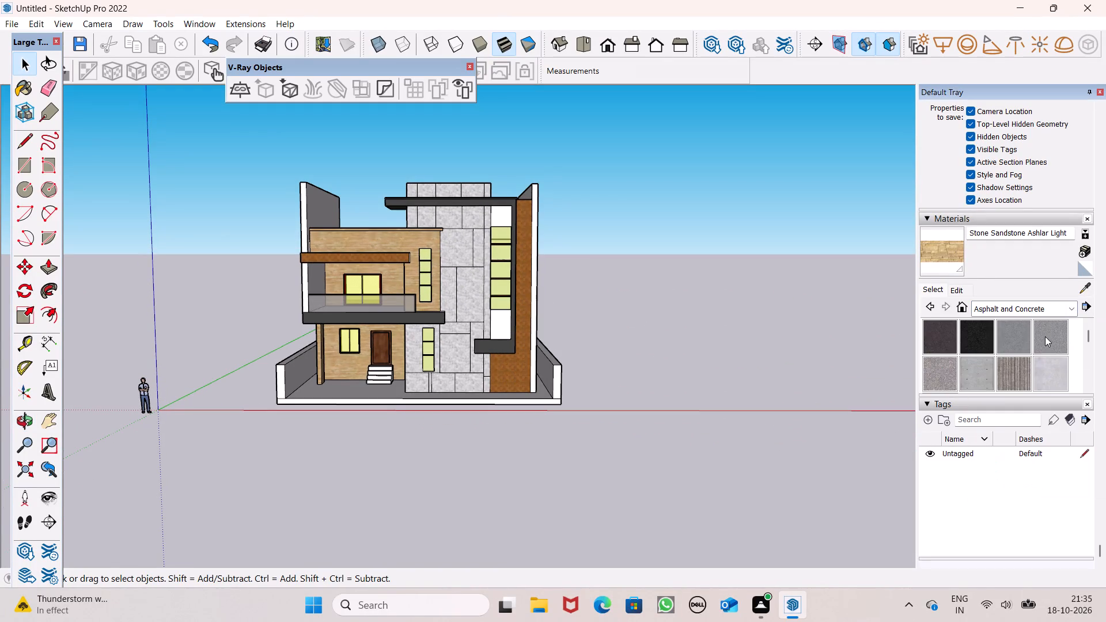
left_click(1003, 329)
left_click(1018, 336)
scroll(392, 390, "up", 4)
middle_click_drag(376, 401, 267, 582)
scroll(330, 490, "up", 4)
left_click(398, 343)
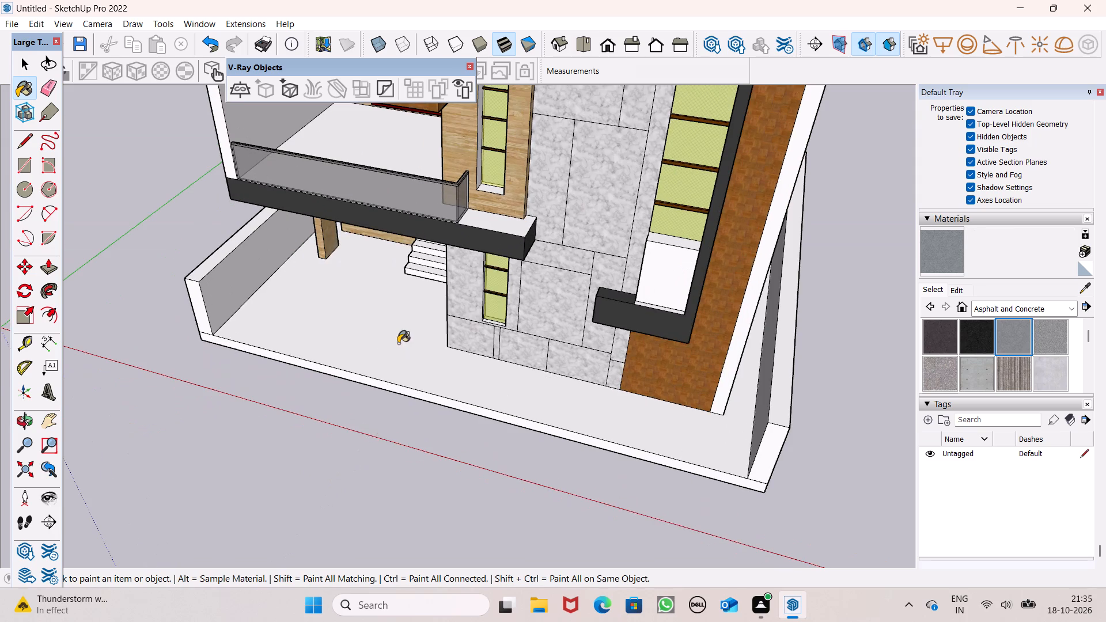
Paint the balcony floor and the slab's top surface outside the glass railing with Concrete Scored Jointless.
scroll(391, 388, "down", 5)
middle_click_drag(391, 400, 499, 436)
scroll(501, 451, "up", 1)
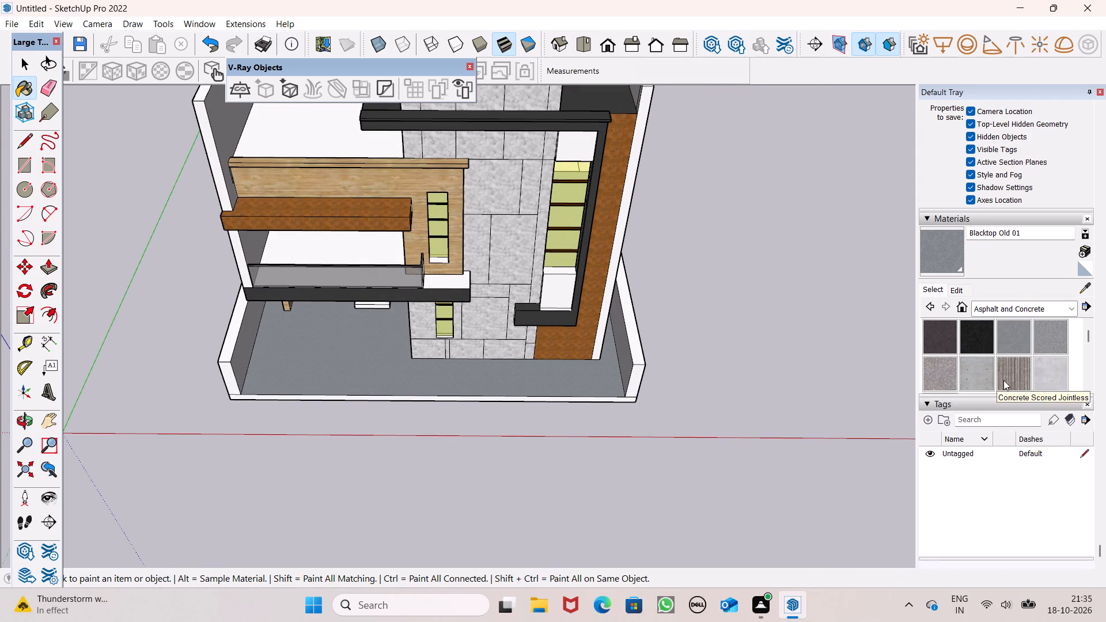
left_click(1021, 381)
scroll(514, 291, "up", 6)
left_click(263, 230)
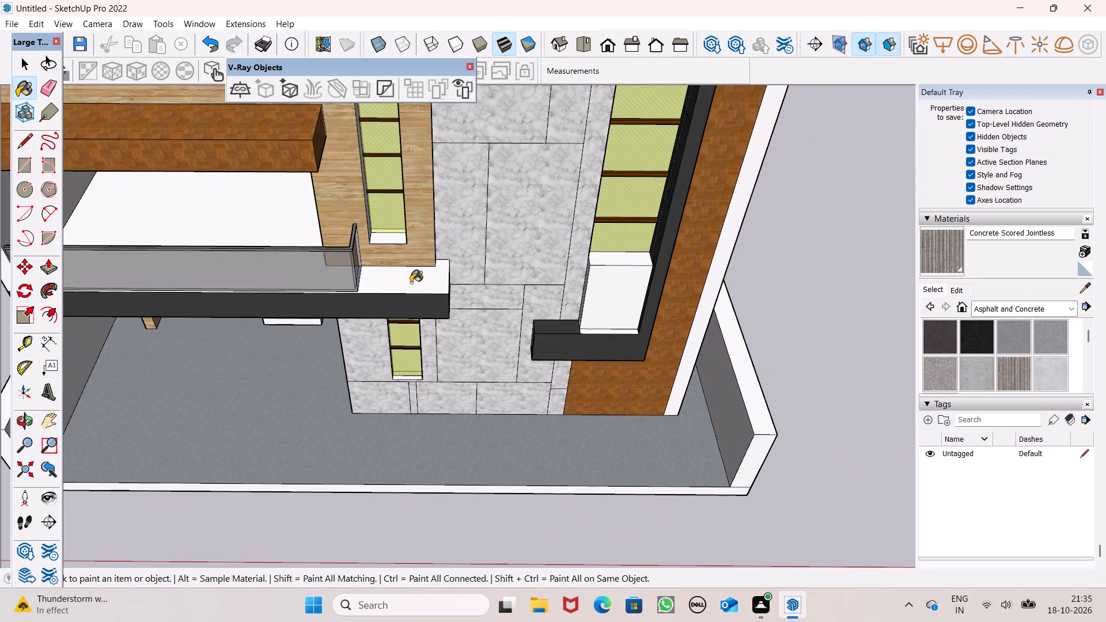
scroll(415, 284, "up", 3)
left_click(415, 284)
scroll(453, 297, "down", 5)
middle_click_drag(469, 319, 453, 275)
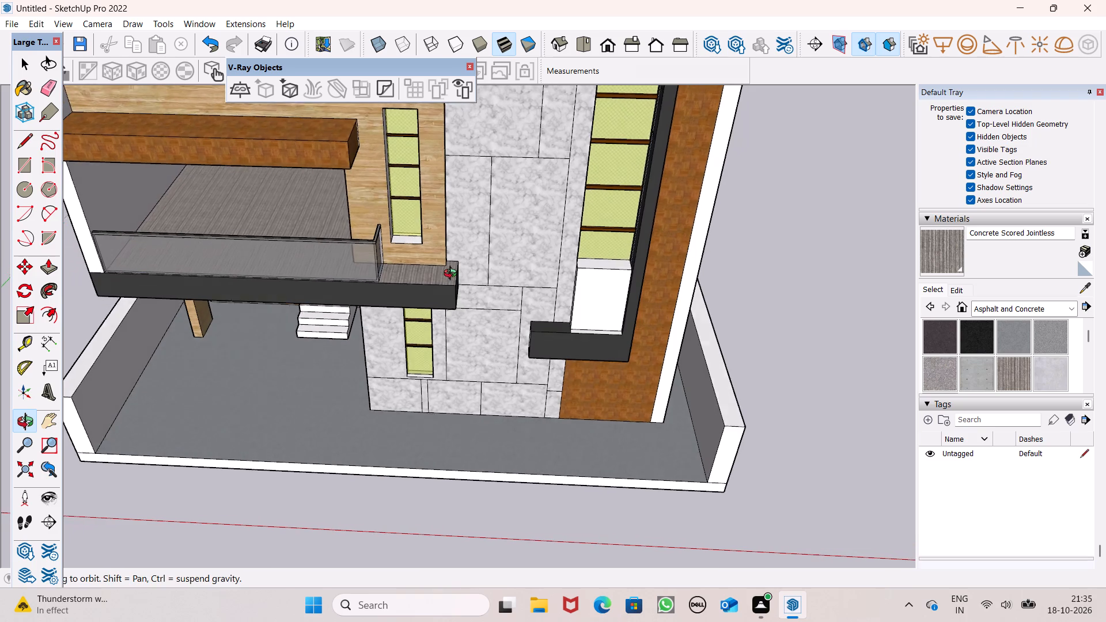
middle_click_drag(453, 275, 453, 274)
scroll(459, 252, "down", 4)
middle_click_drag(434, 276, 439, 196)
scroll(434, 276, "up", 1)
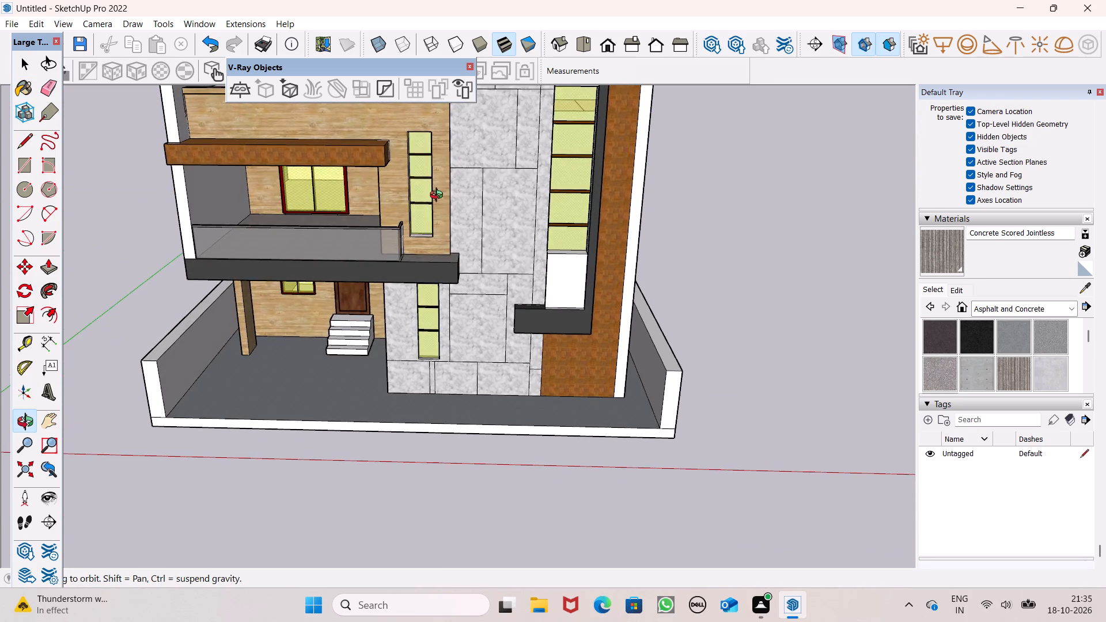
Examine the painted house from the side and front, including its facade, balcony and courtyard ground.
middle_click_drag(439, 196, 439, 198)
scroll(657, 309, "down", 5)
middle_click_drag(609, 346, 829, 232)
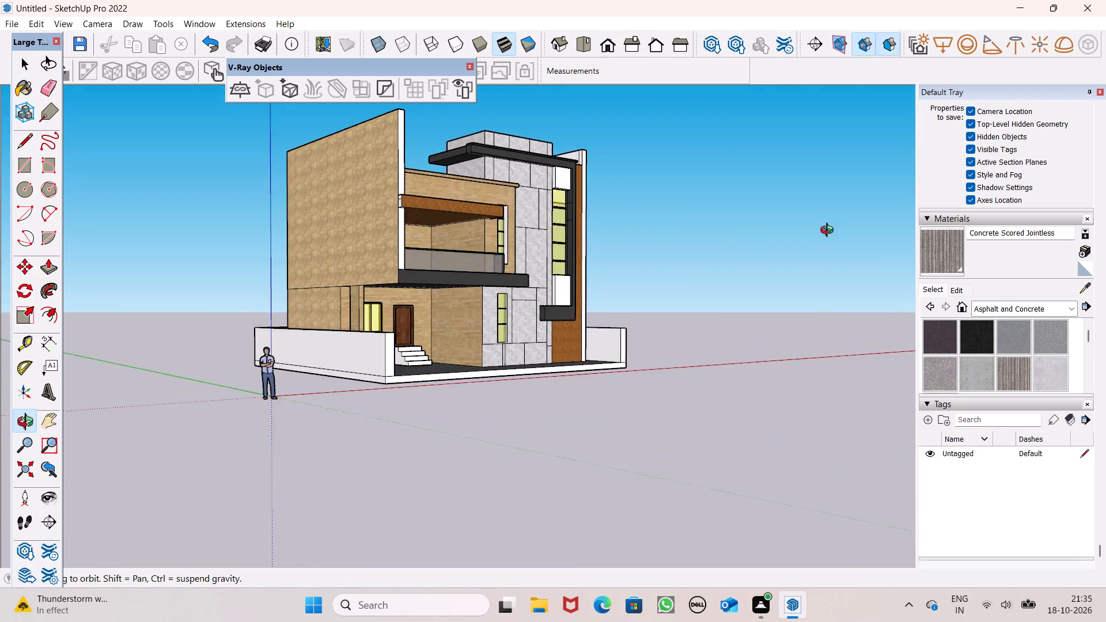
middle_click_drag(829, 232, 853, 233)
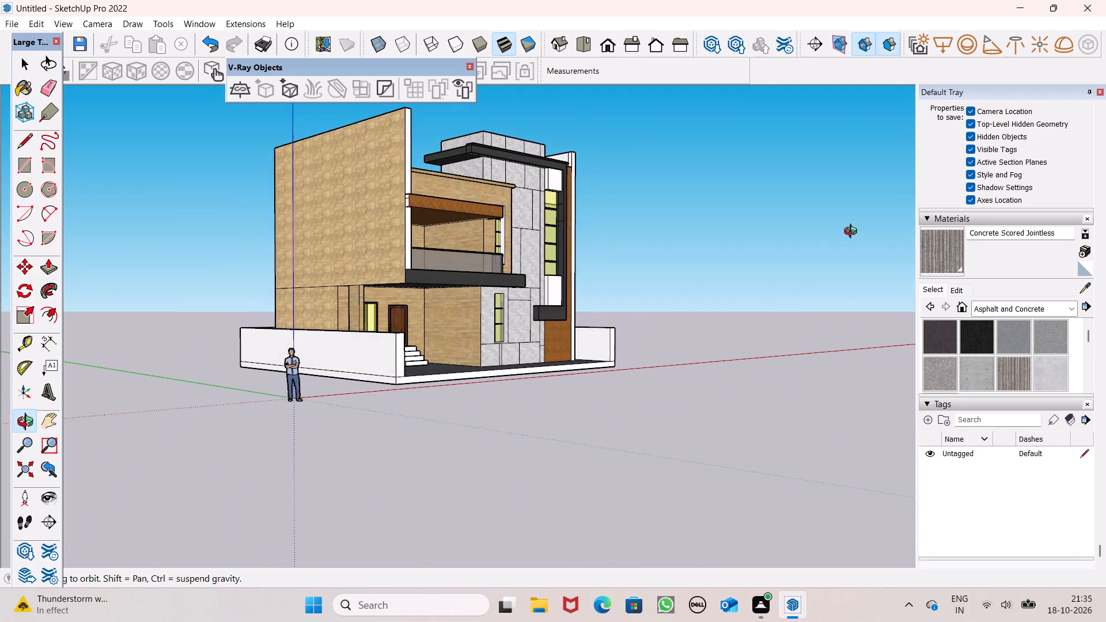
middle_click_drag(853, 233, 855, 232)
key("space")
middle_click_drag(696, 327, 451, 386)
scroll(673, 372, "up", 1)
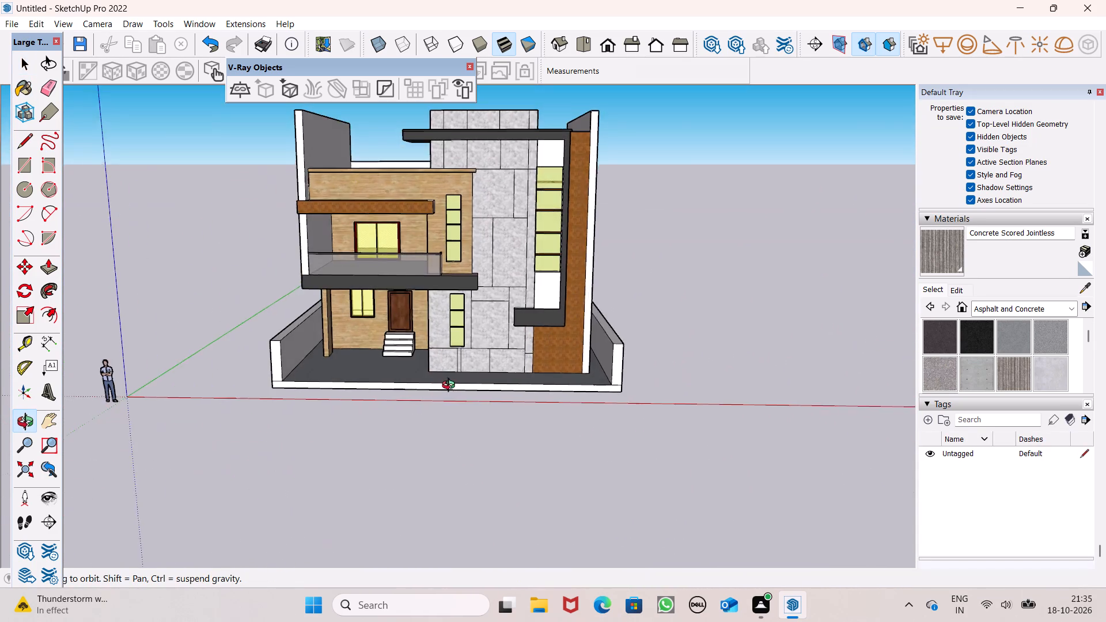
middle_click_drag(451, 386, 408, 394)
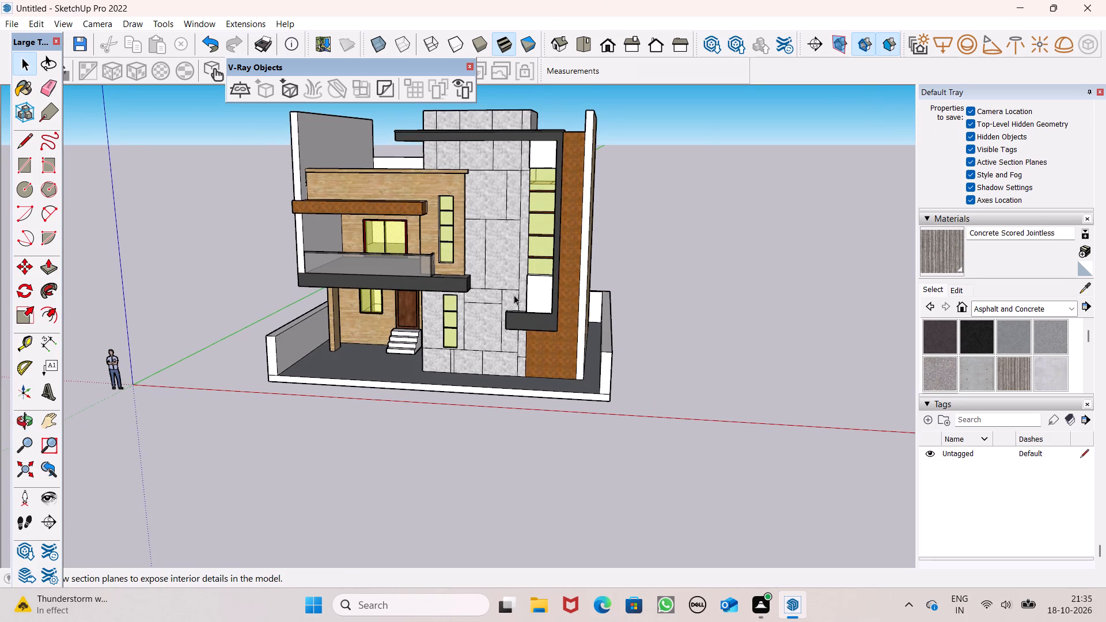
scroll(488, 327, "down", 3)
middle_click_drag(487, 343, 505, 383)
scroll(504, 376, "up", 6)
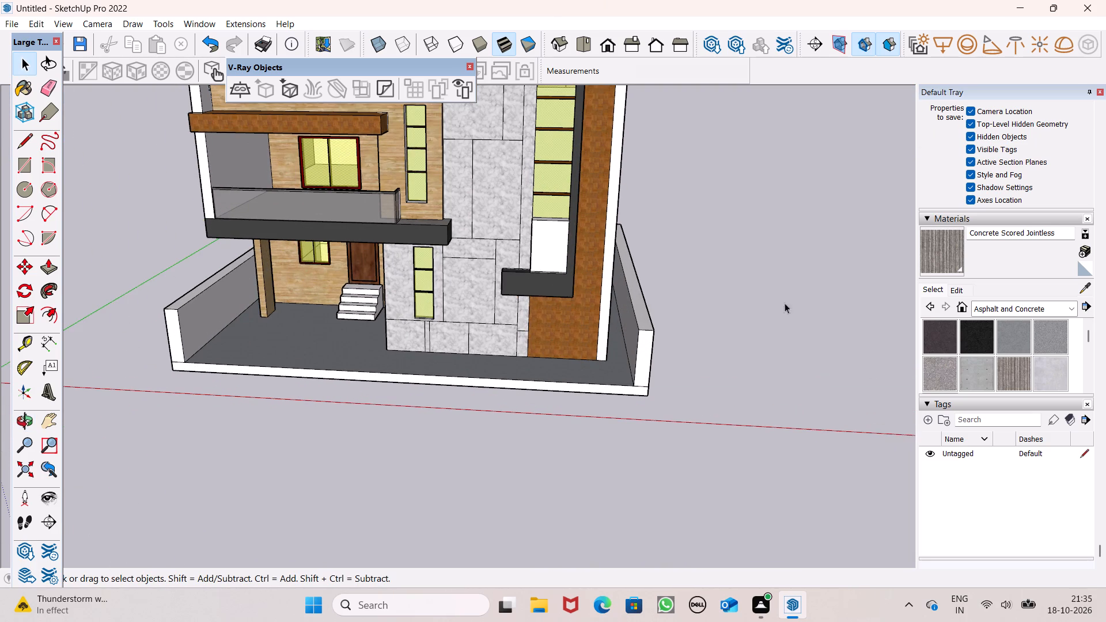
Search the 3D Warehouse component library for CARS.
scroll(996, 290, "up", 18)
scroll(991, 284, "up", 6)
left_click(1022, 338)
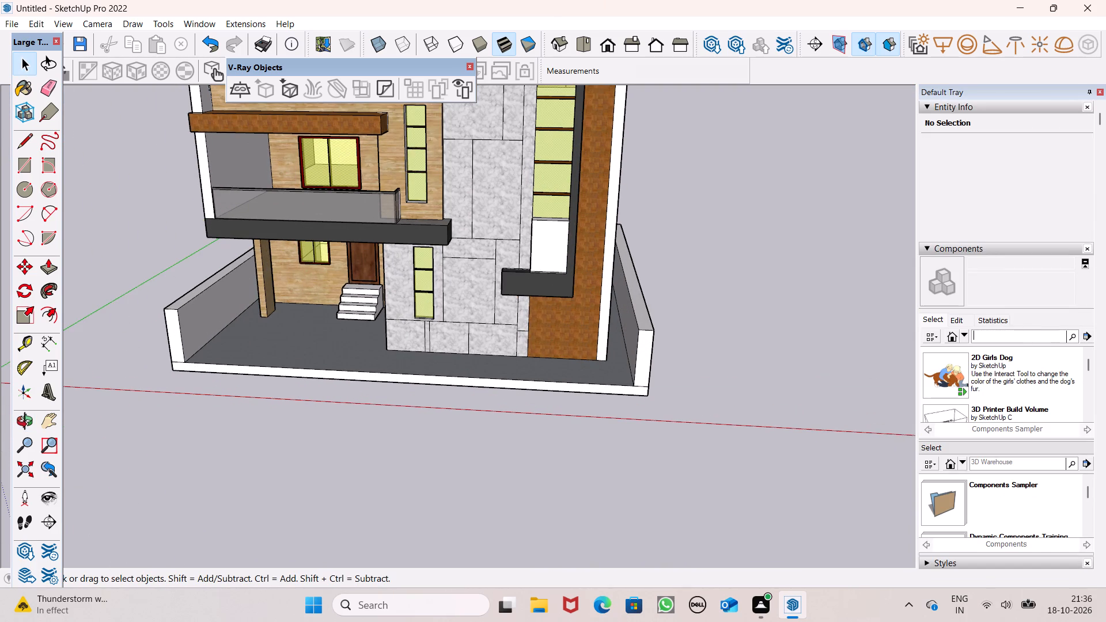
key("c")
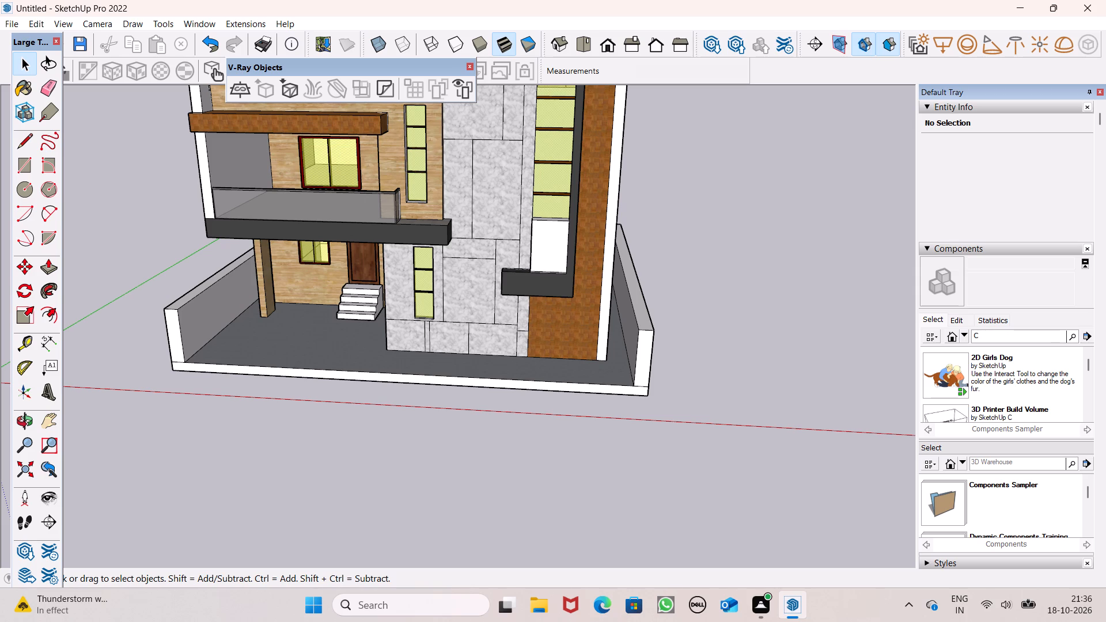
type("ARS")
key("Return")
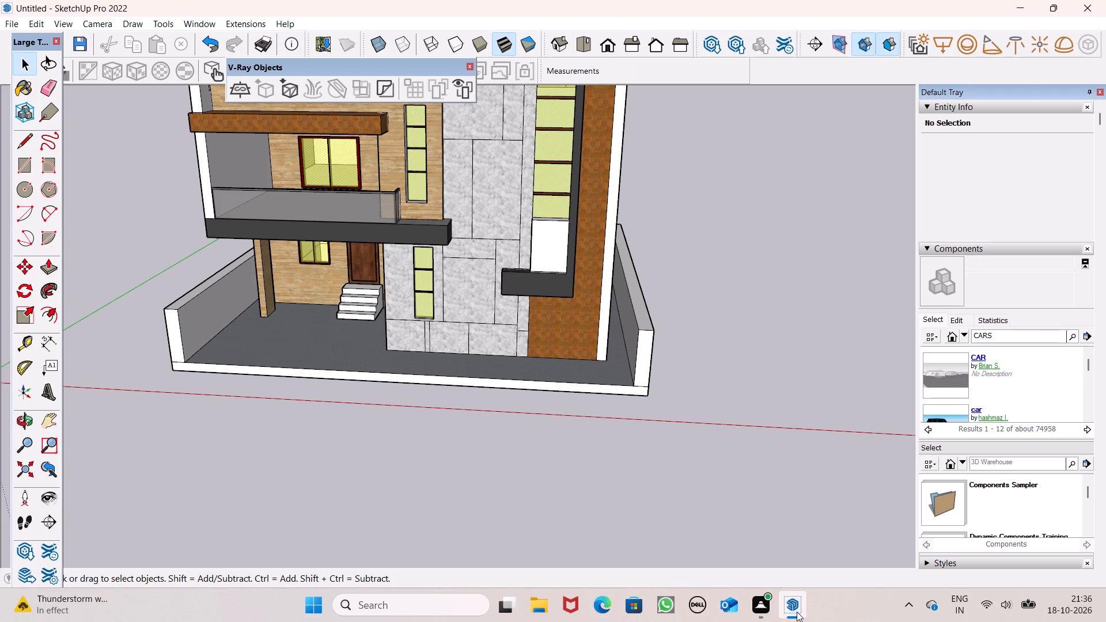
Choose the grey BMW Serie 4 Coupe from the car models and load it for placement in the model.
scroll(1027, 365, "down", 2)
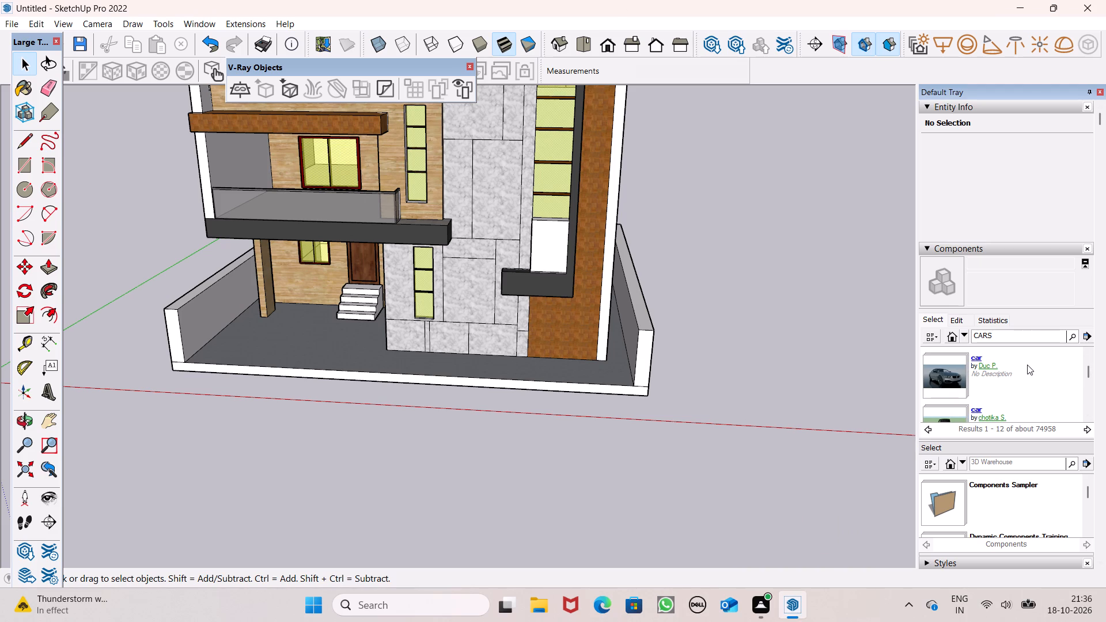
left_click(953, 370)
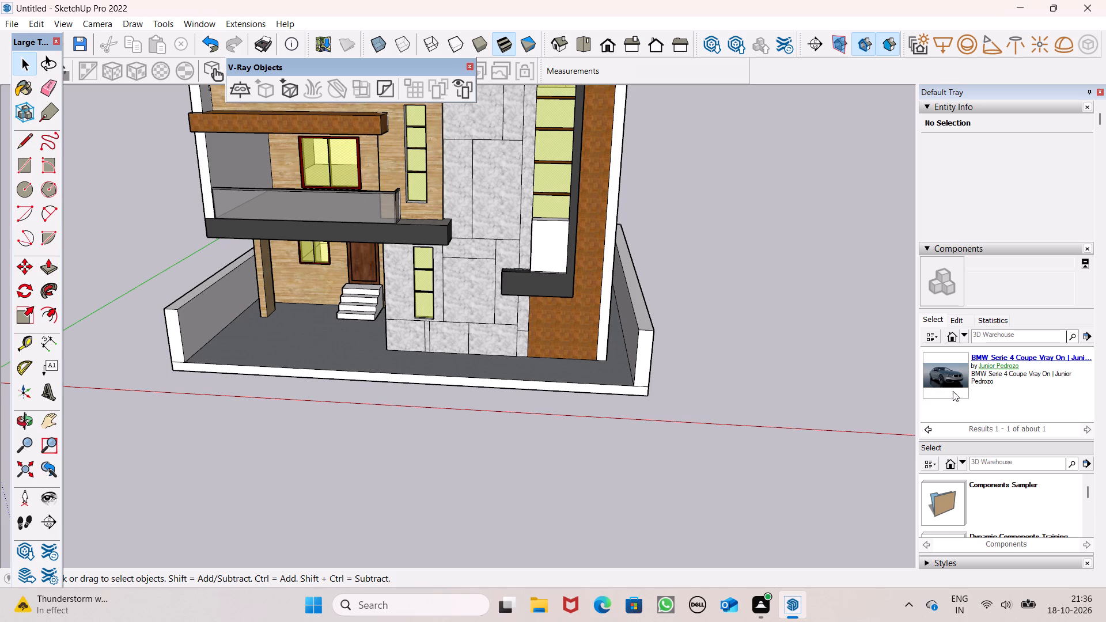
left_click(950, 375)
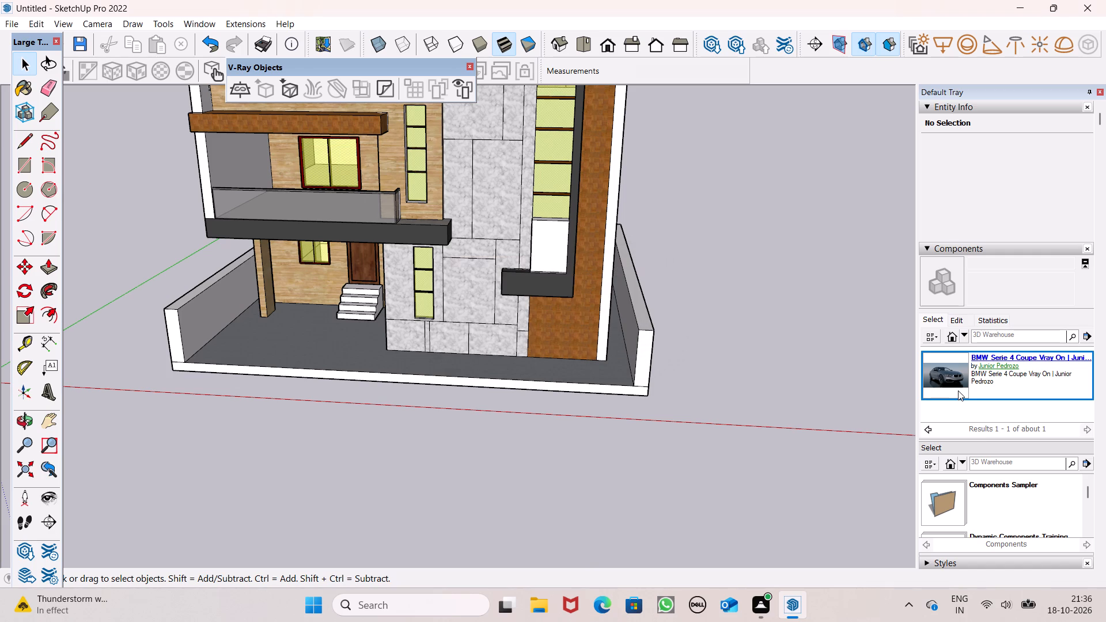
left_click(945, 376)
left_click(949, 370)
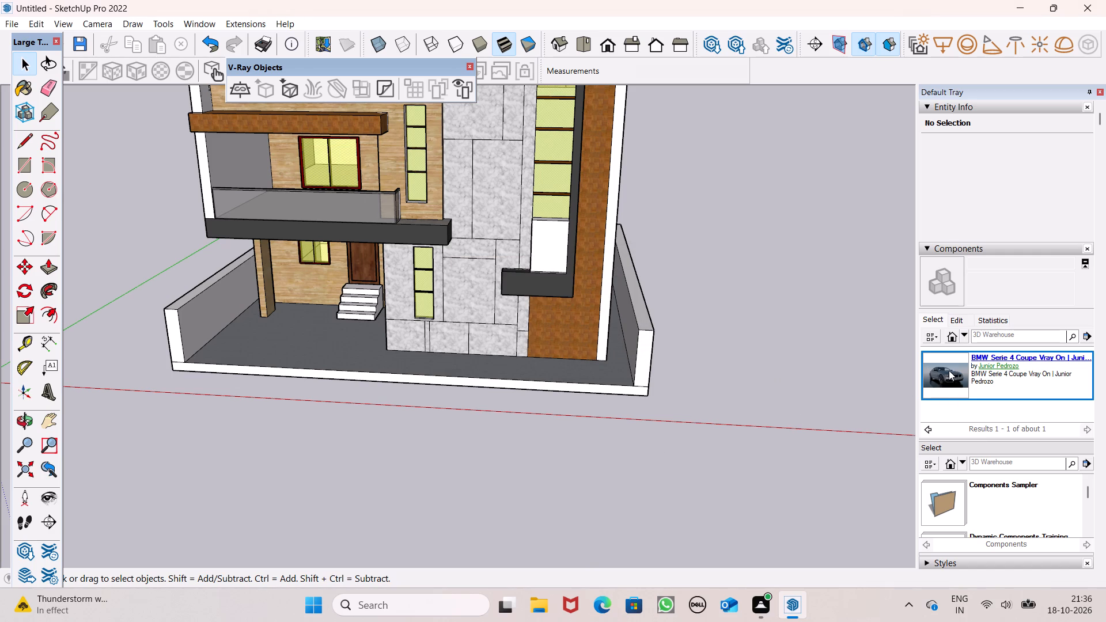
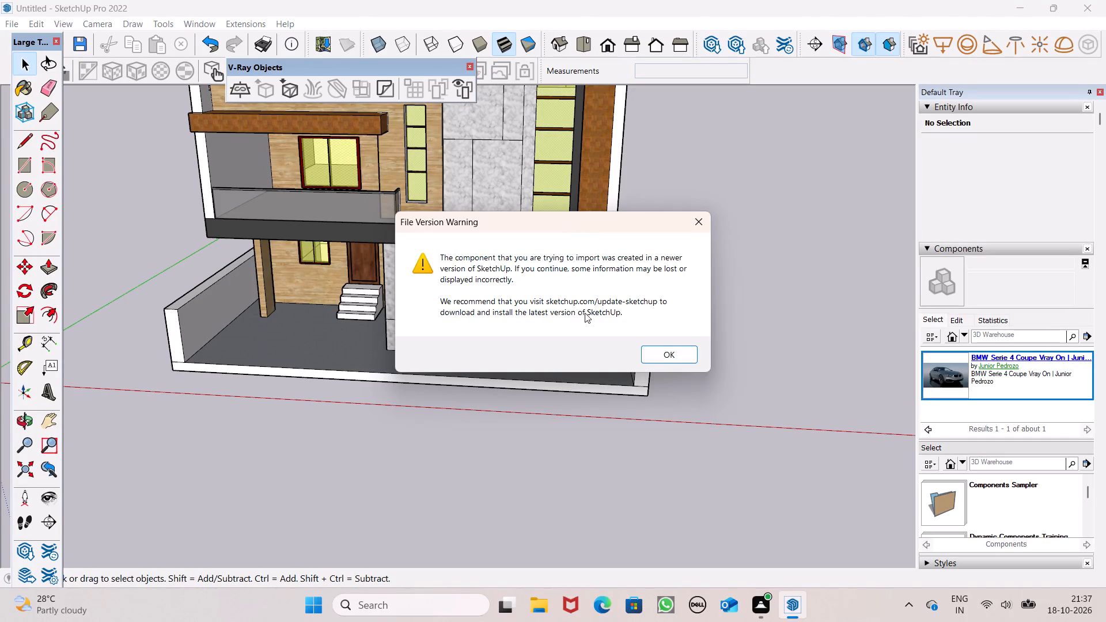
Accept the file version warning and place the BMW Serie 4 Coupe component on open ground beside the house.
left_click(658, 355)
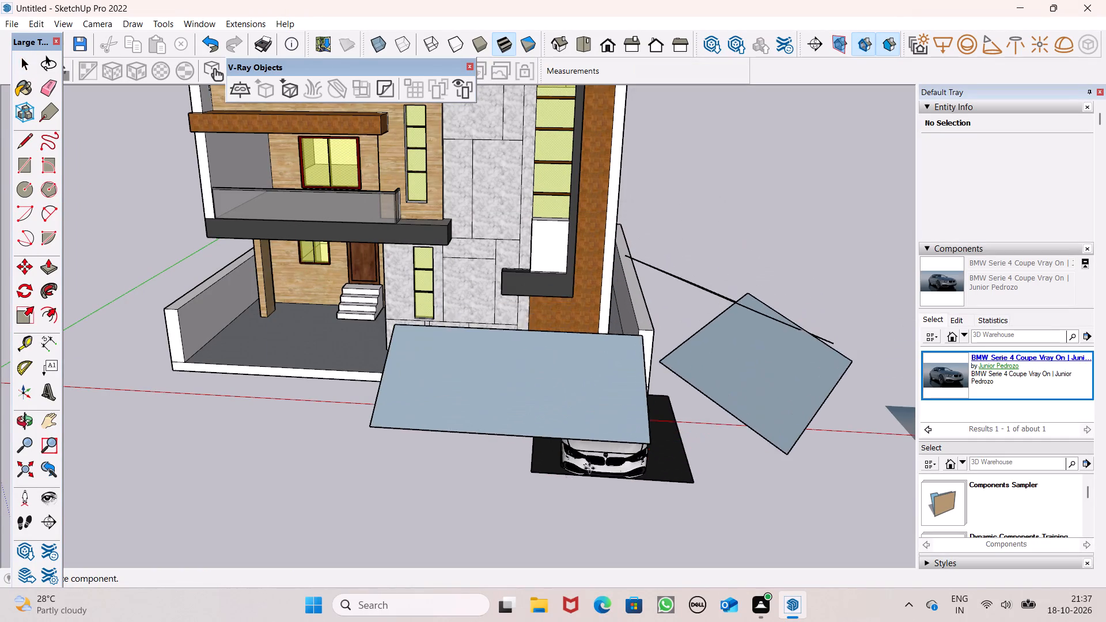
scroll(309, 495, "down", 6)
scroll(241, 476, "down", 2)
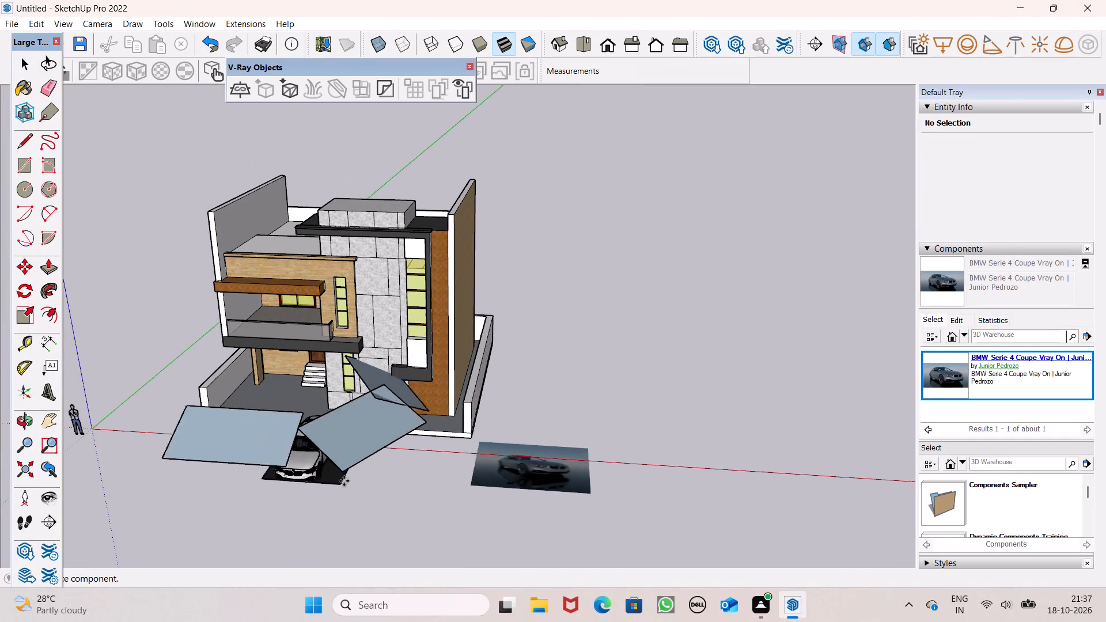
left_click(627, 448)
Explode the placed BMW component into its separate parts and return to the Select tool.
middle_click_drag(746, 475, 741, 380)
right_click(746, 407)
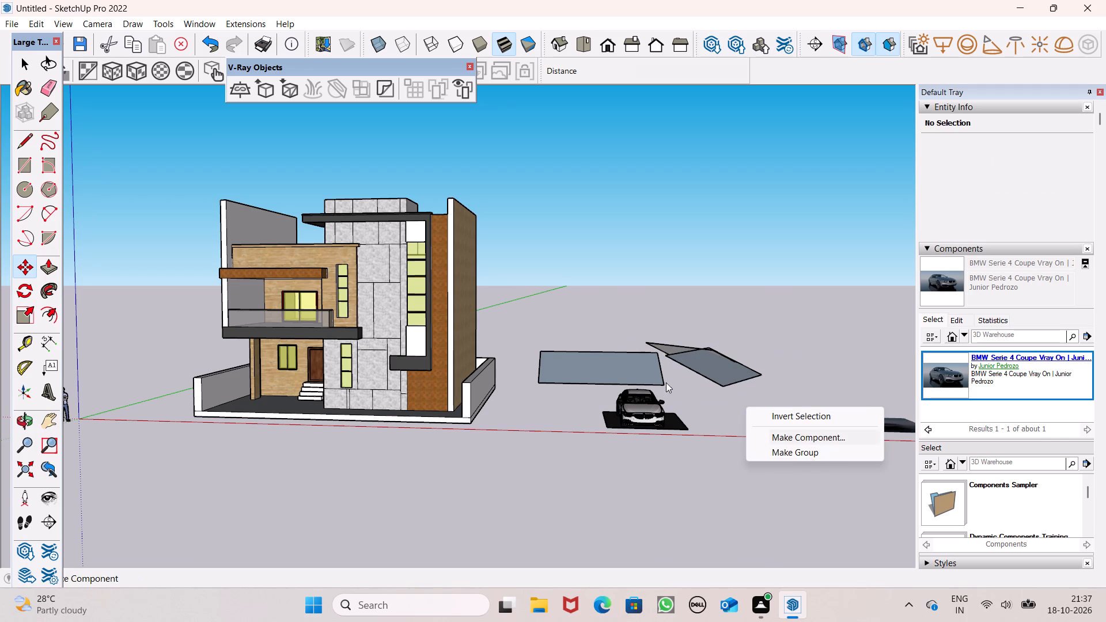
left_click(666, 382)
right_click(670, 391)
left_click(654, 370)
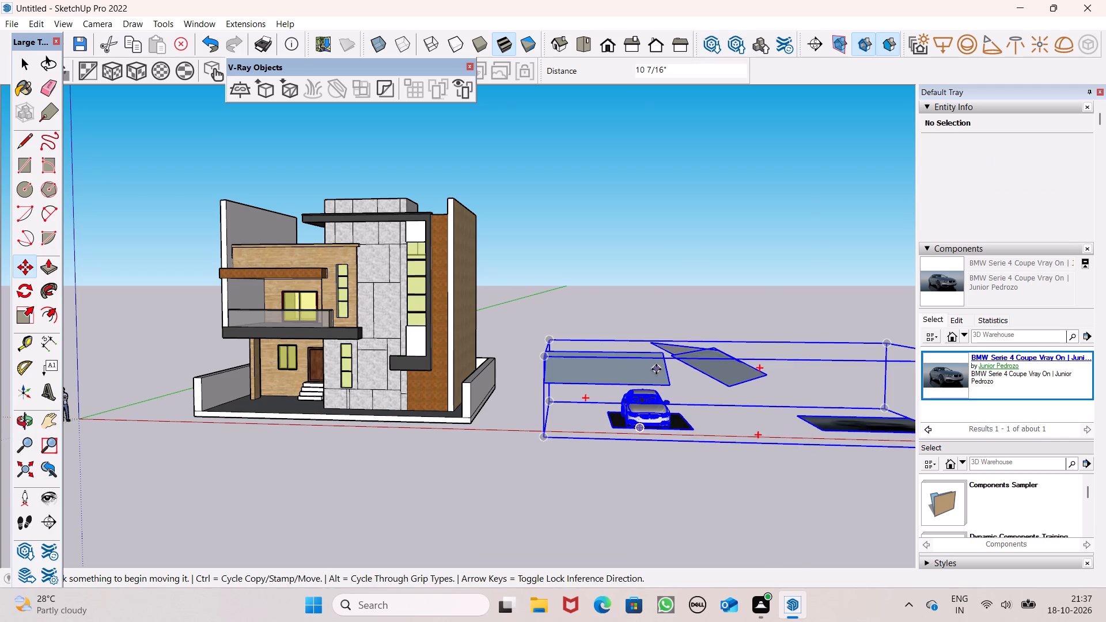
right_click(656, 369)
left_click(712, 293)
left_click(744, 443)
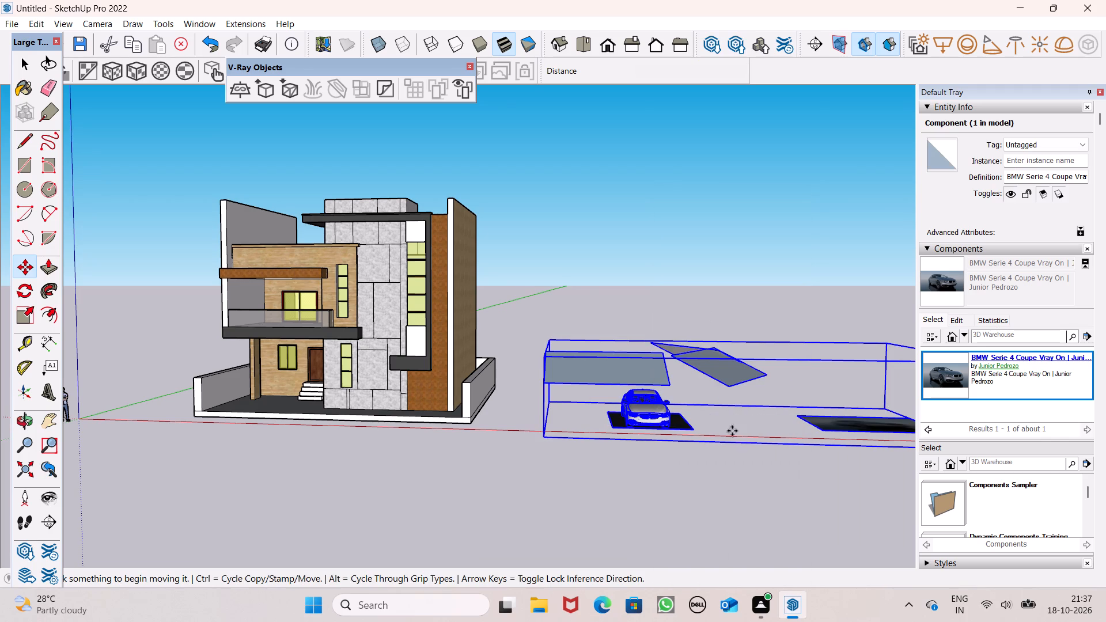
scroll(696, 386, "down", 6)
left_click(696, 440)
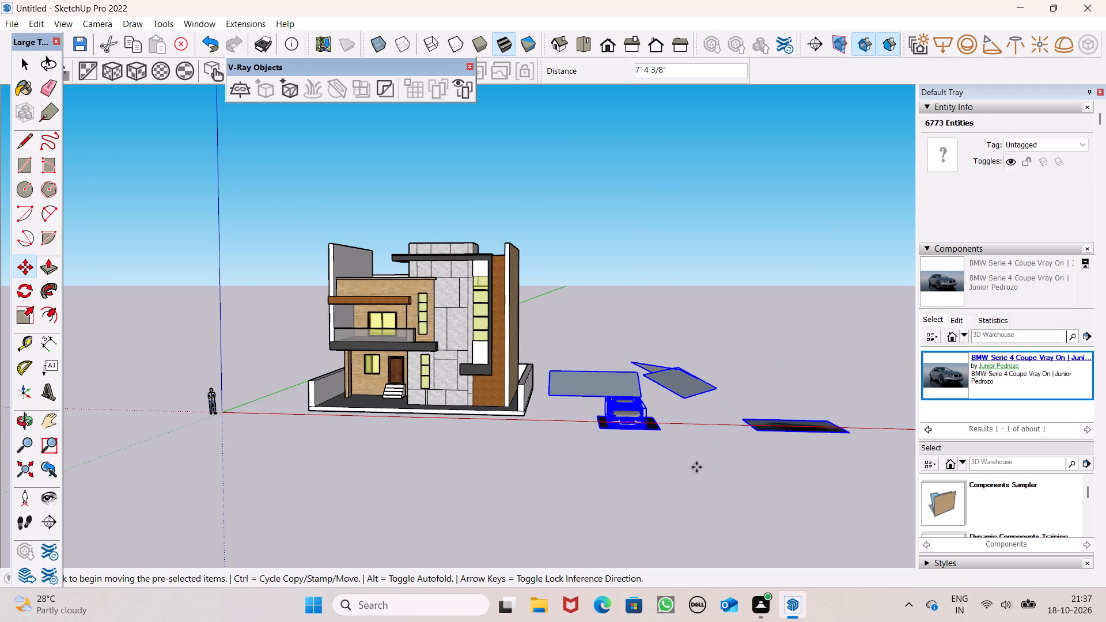
scroll(696, 474, "down", 1)
middle_click_drag(688, 488, 687, 578)
key("space")
key("space")
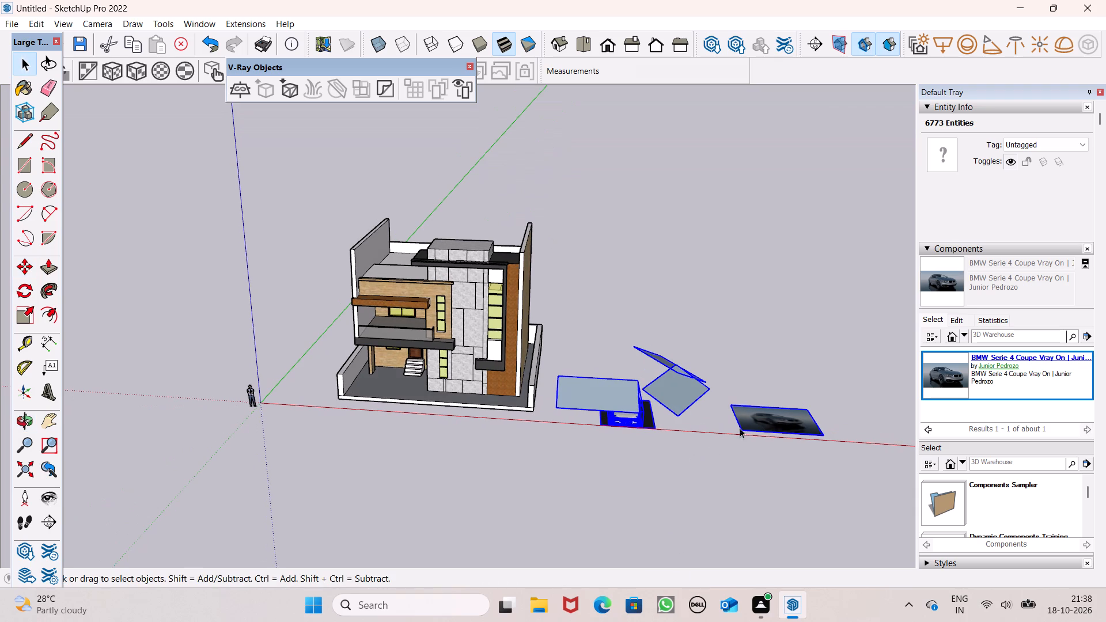
Delete the BMW.jpg image, the three flat panels and the dark ground plate around the car.
scroll(759, 415, "up", 6)
left_click(760, 415)
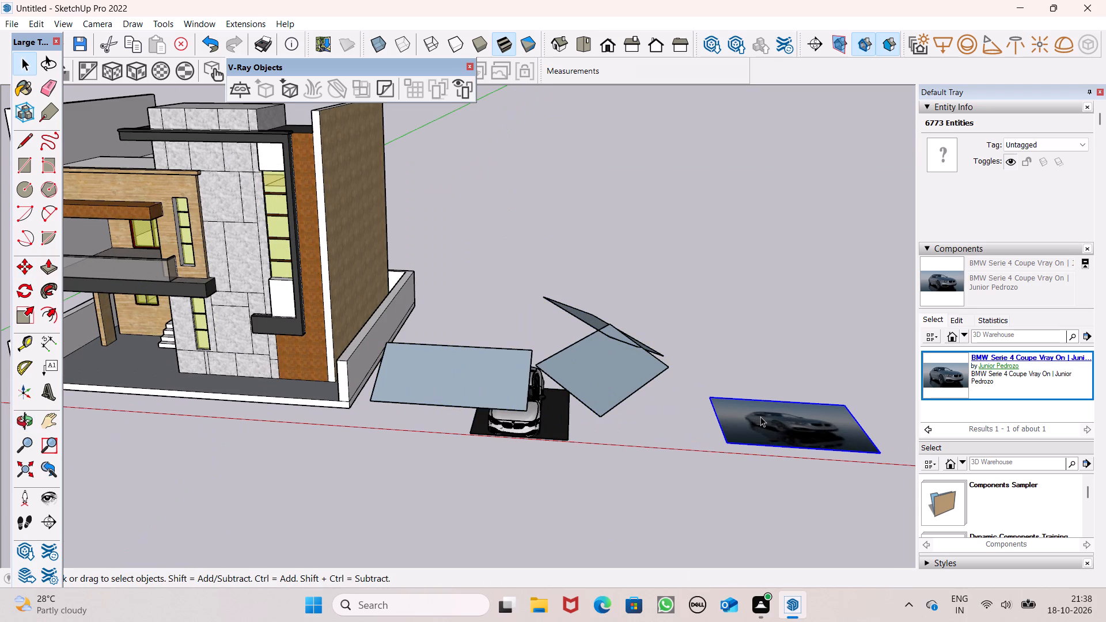
left_click(760, 416)
key("Delete")
left_click(601, 367)
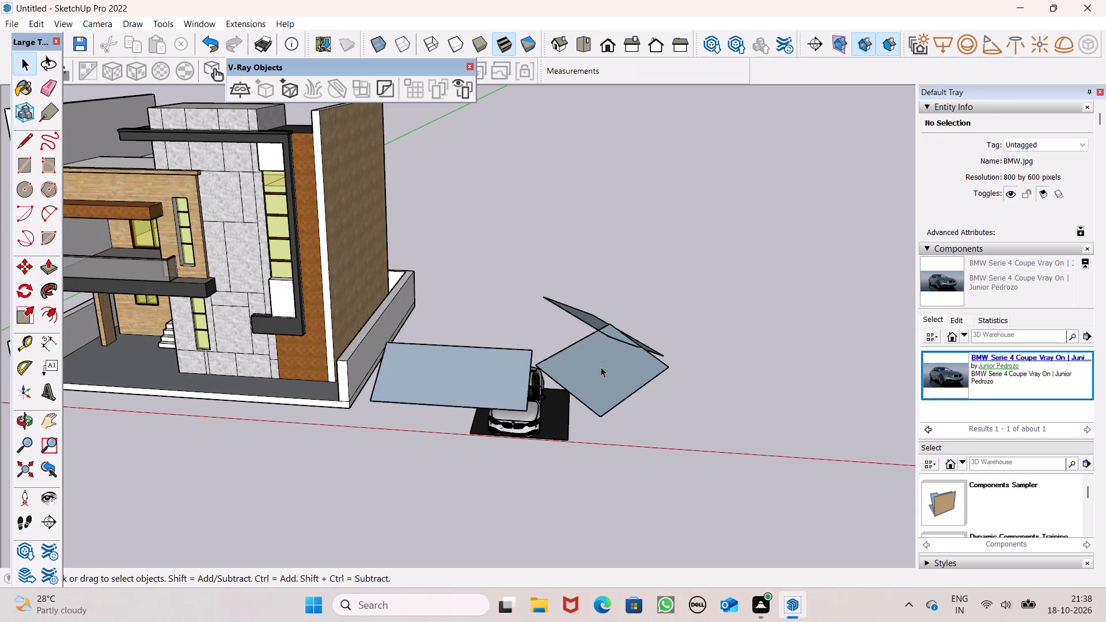
key("Delete")
left_click(602, 317)
left_click(602, 325)
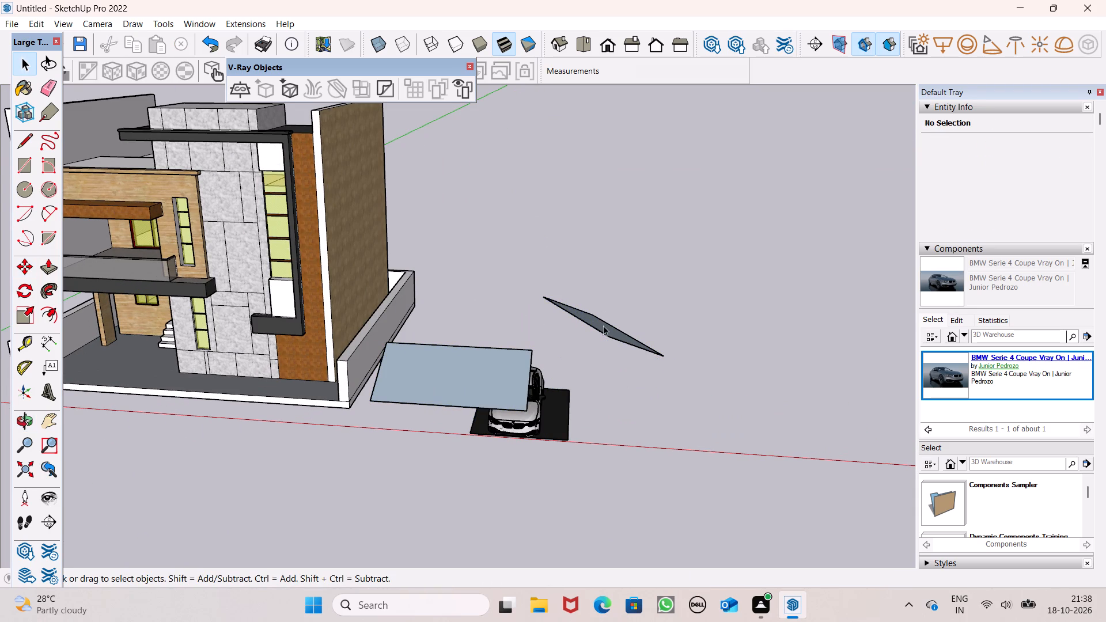
key("Delete")
left_click(495, 369)
key("Delete")
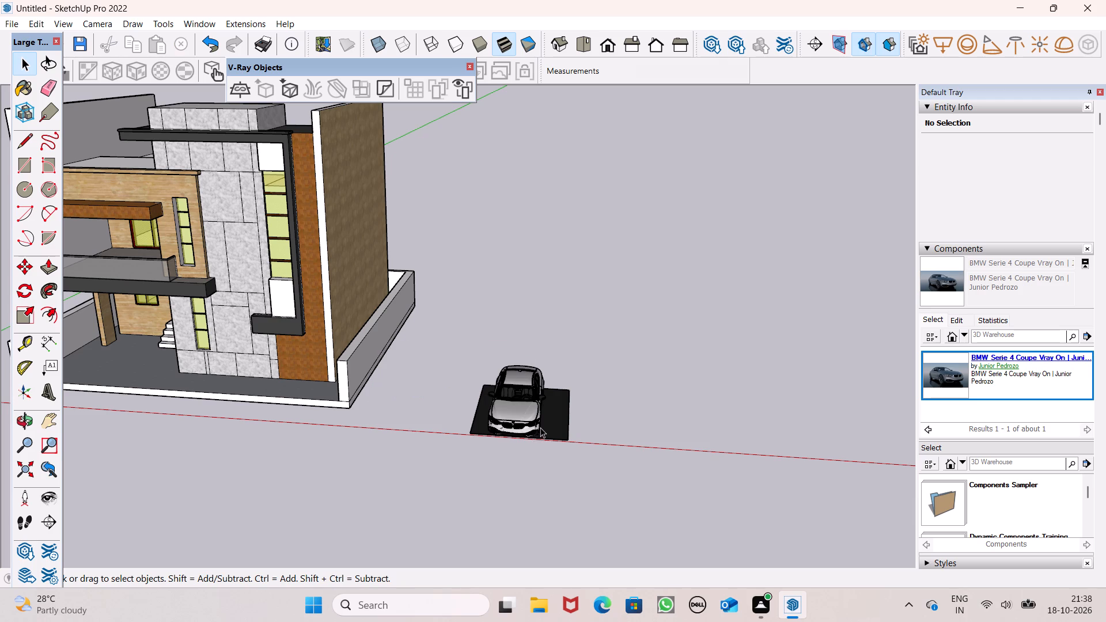
left_click(540, 427)
left_click(541, 422)
key("Delete")
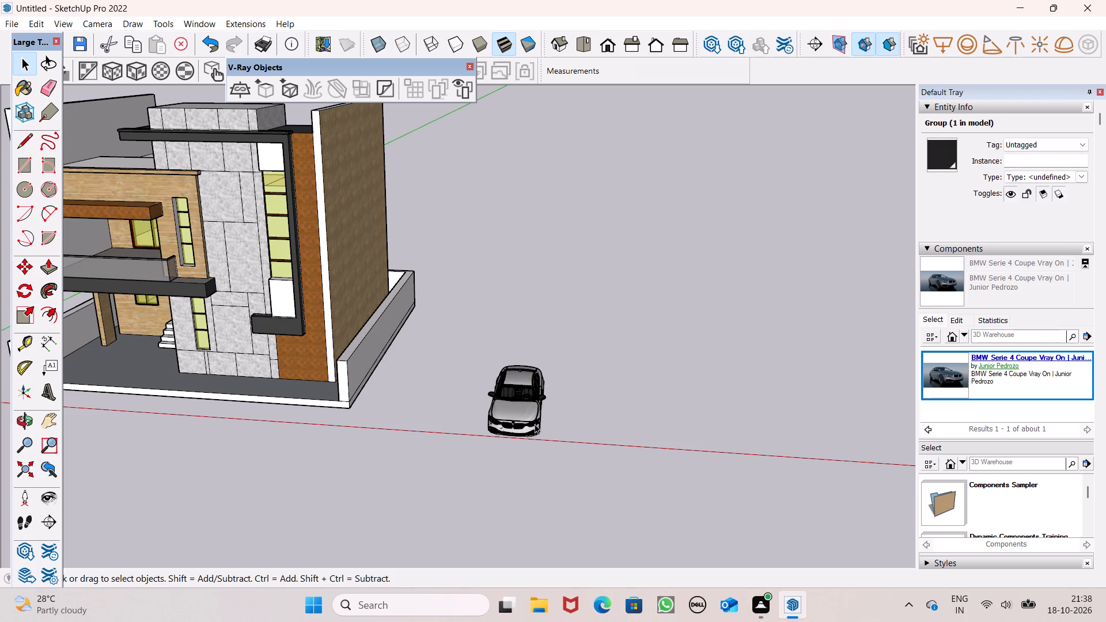
Select all the parts of the BMW car and combine them into one group.
scroll(522, 371, "down", 6)
middle_click_drag(442, 408, 491, 320)
scroll(444, 360, "up", 1)
scroll(512, 377, "up", 8)
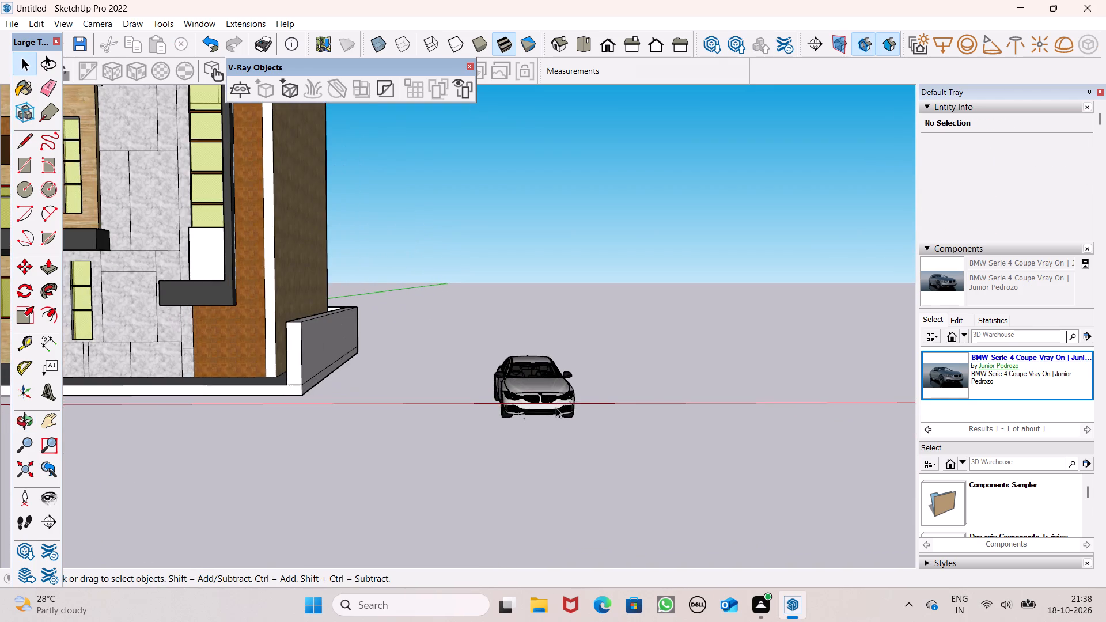
scroll(552, 381, "up", 4)
left_click(549, 388)
scroll(551, 377, "down", 7)
scroll(547, 398, "up", 6)
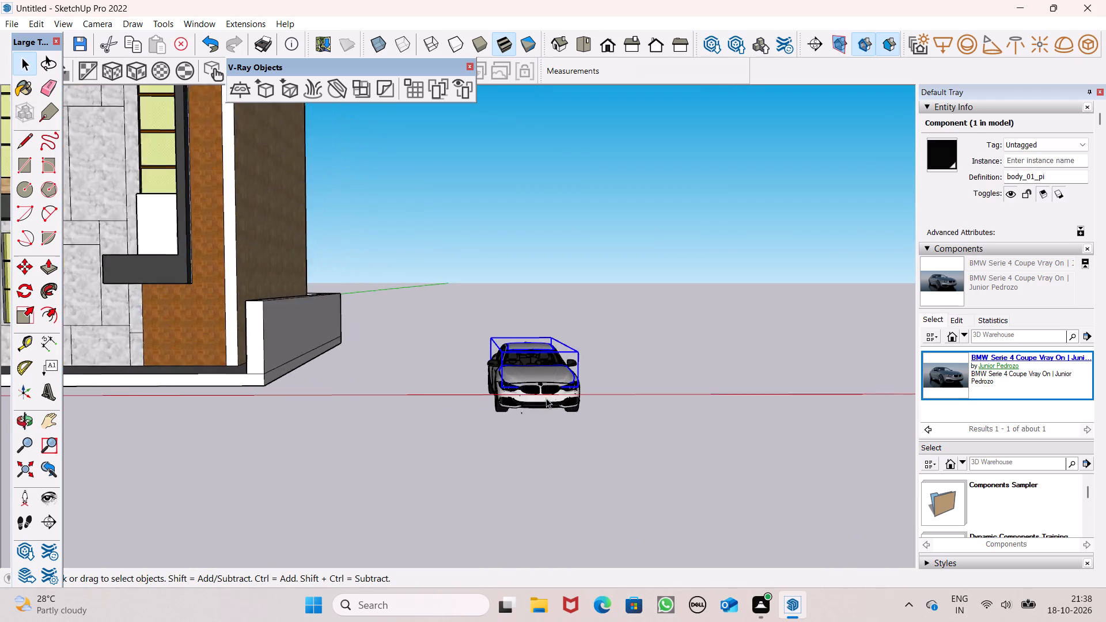
left_click_drag(542, 433, 536, 431)
scroll(534, 287, "down", 5)
middle_click_drag(545, 406, 541, 539)
left_click_drag(454, 259, 470, 282)
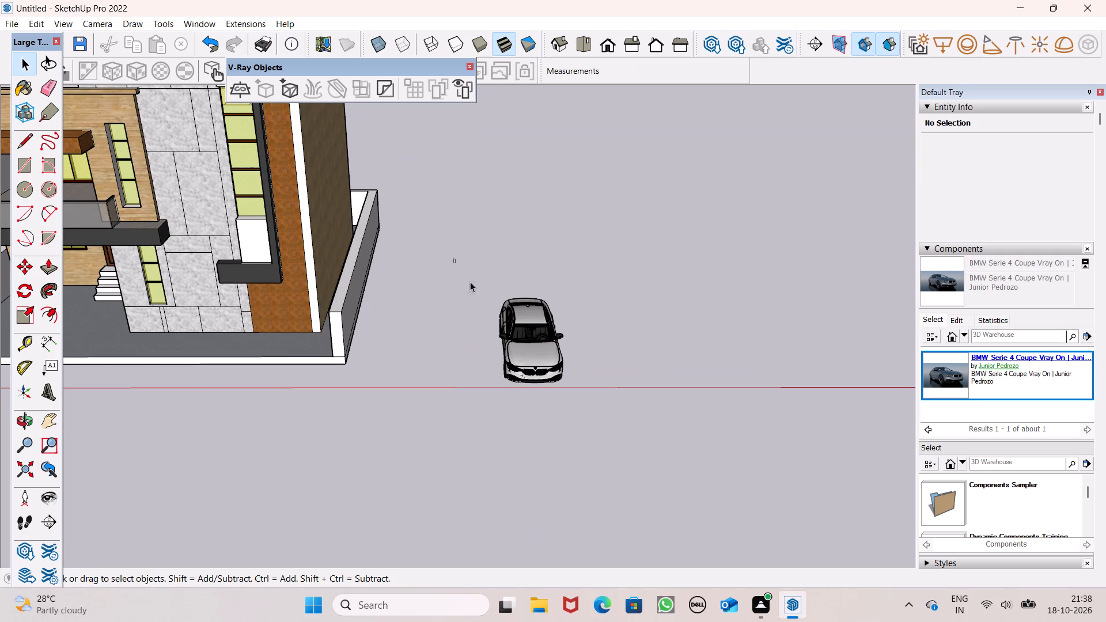
left_click_drag(470, 282, 599, 443)
right_click(597, 383, "ctrl")
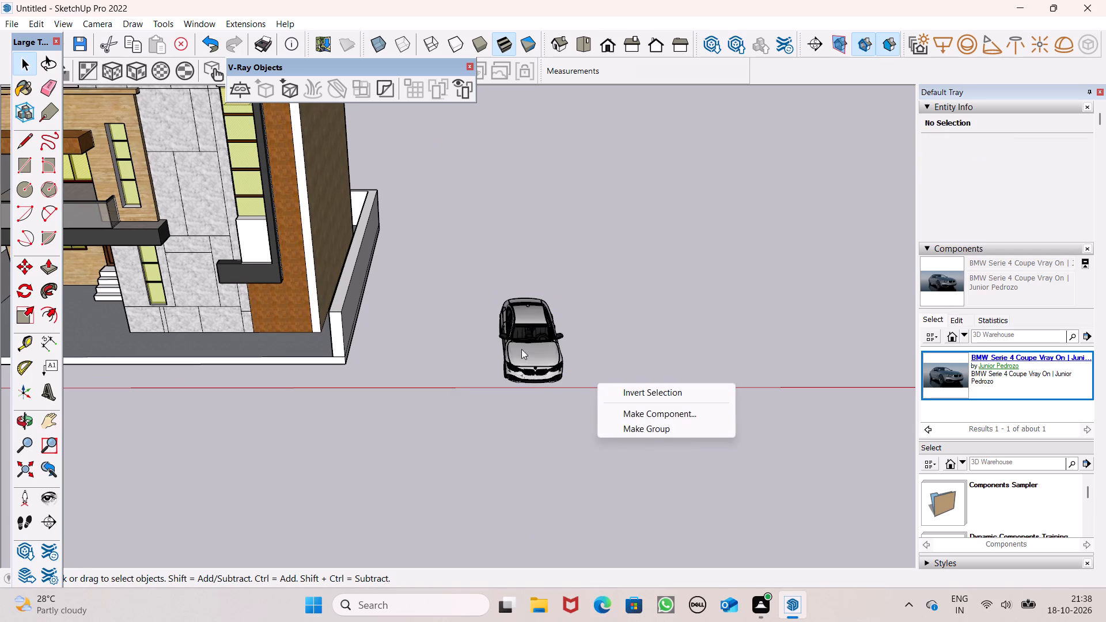
left_click(433, 275, "ctrl")
left_click_drag(444, 283, 586, 405)
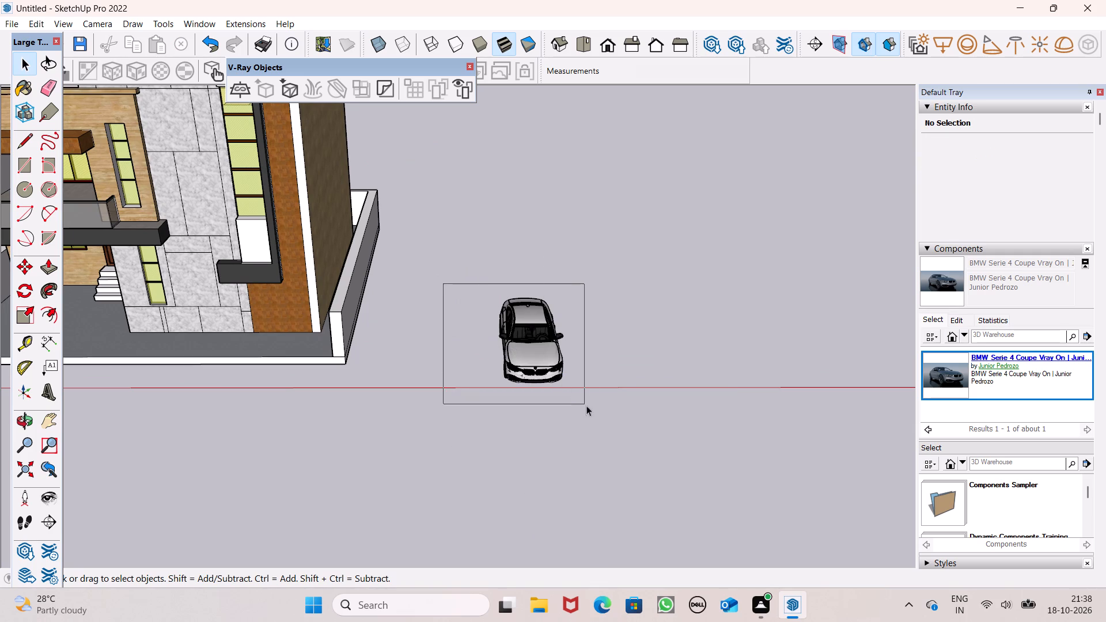
left_click_drag(586, 405, 604, 424)
right_click(535, 343, "ctrl")
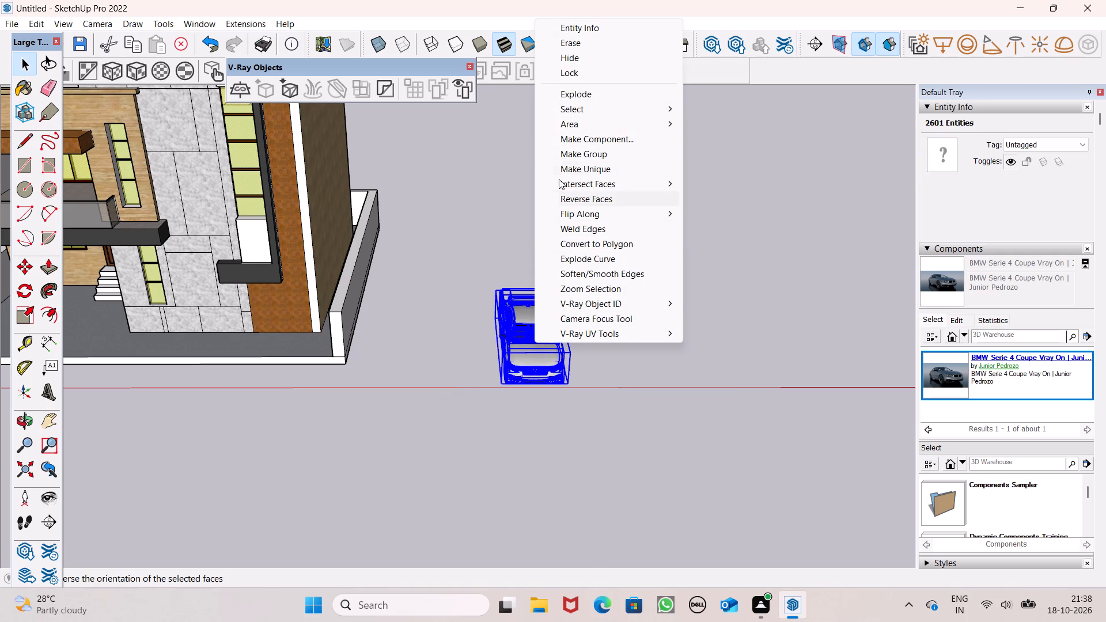
left_click(572, 155, "ctrl")
Move the car group about 61' 6" onto the paved forecourt beside the entrance steps.
scroll(578, 207, "down", 11)
key("m")
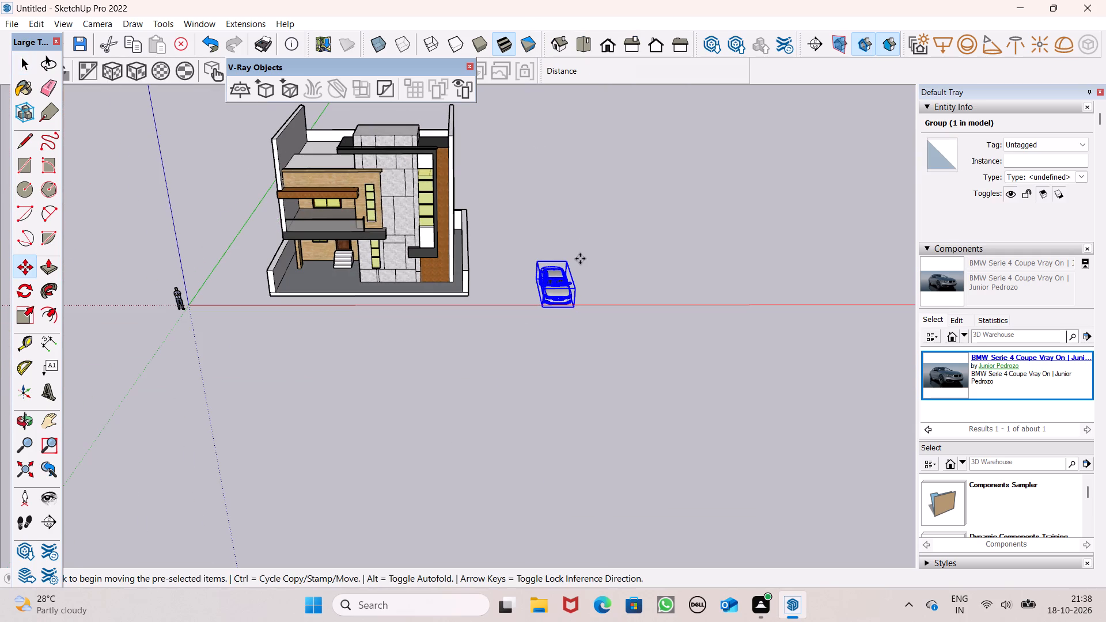
key("Return")
left_click_drag(576, 306, 536, 309)
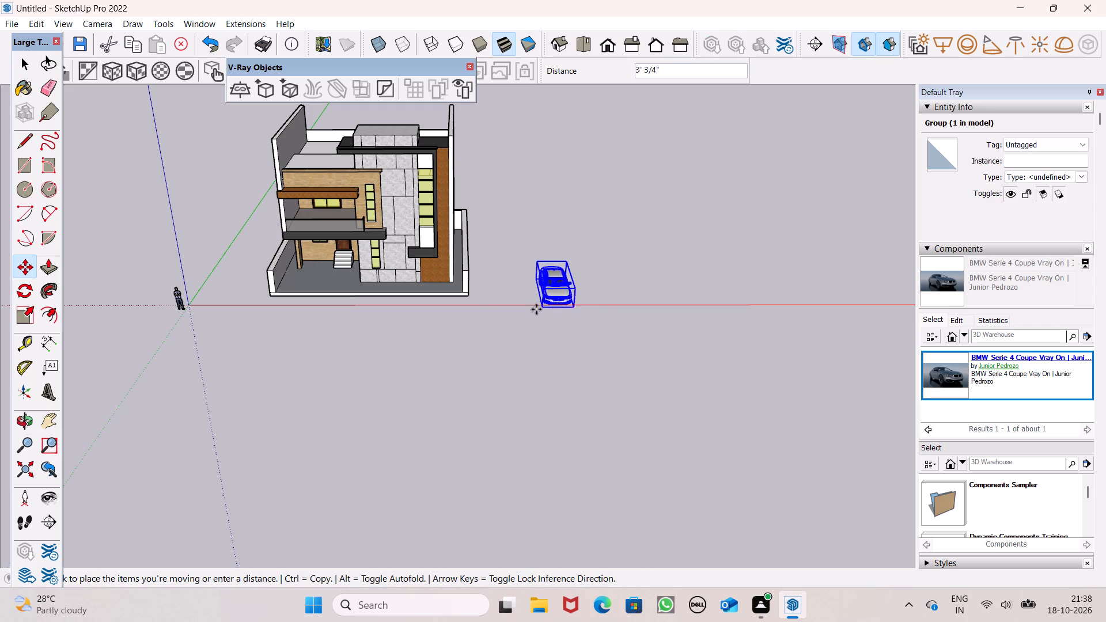
left_click_drag(536, 309, 333, 287)
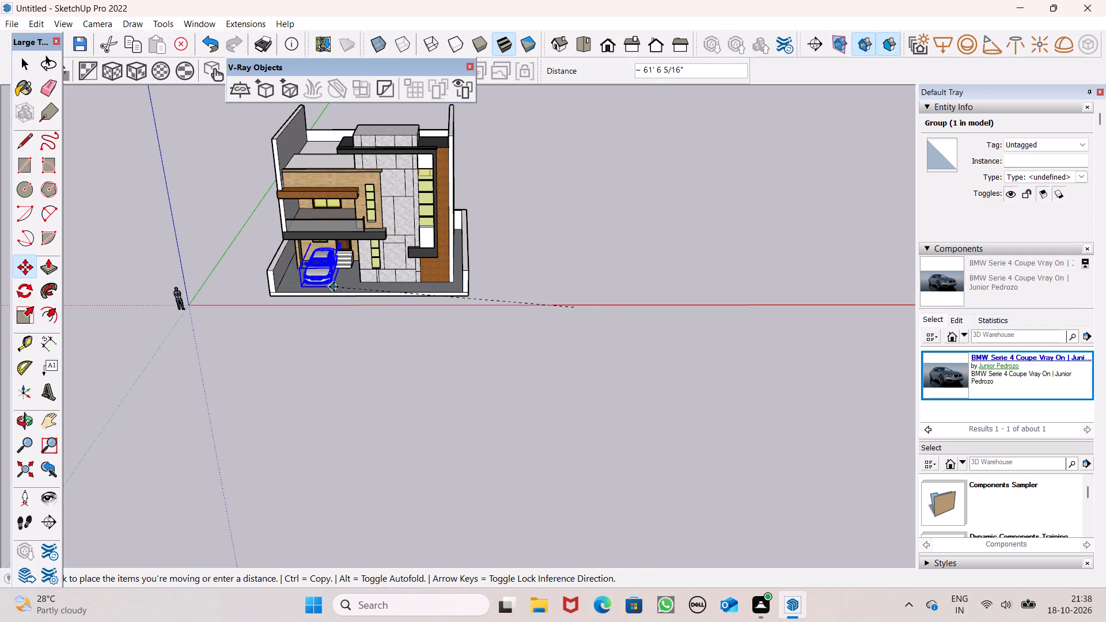
Shift the car group about 1' 11" from its front bottom corner, forward and toward the side boundary wall.
scroll(325, 265, "up", 14)
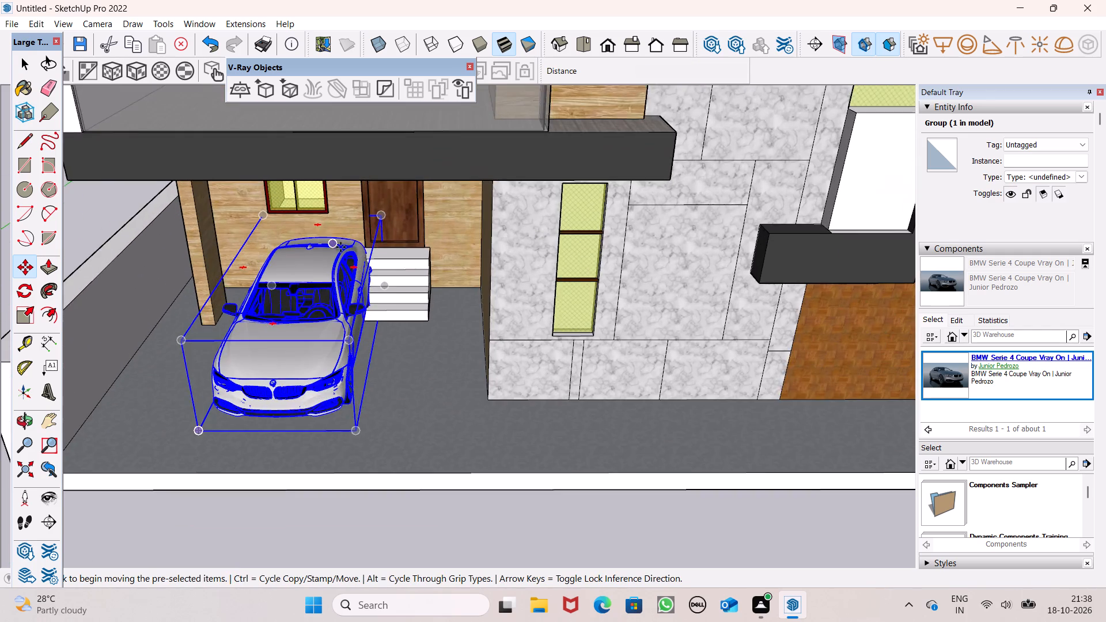
scroll(379, 316, "up", 1)
middle_click_drag(379, 316, 326, 247)
scroll(395, 260, "down", 6)
middle_click_drag(306, 371, 435, 401)
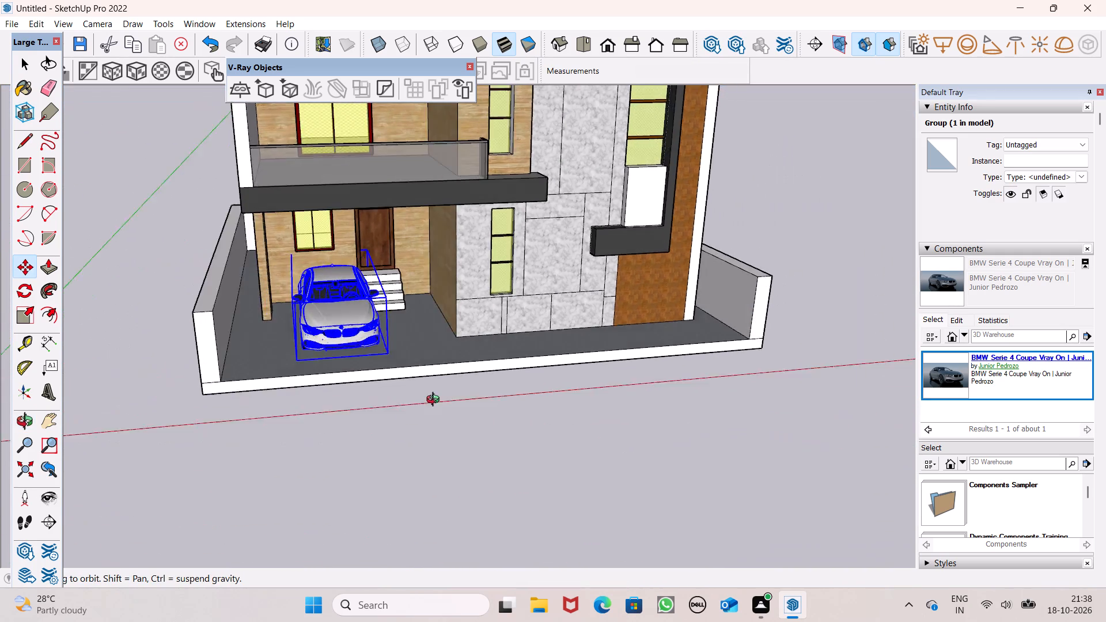
middle_click_drag(435, 401, 488, 374)
scroll(294, 342, "up", 7)
middle_click_drag(286, 392, 336, 446)
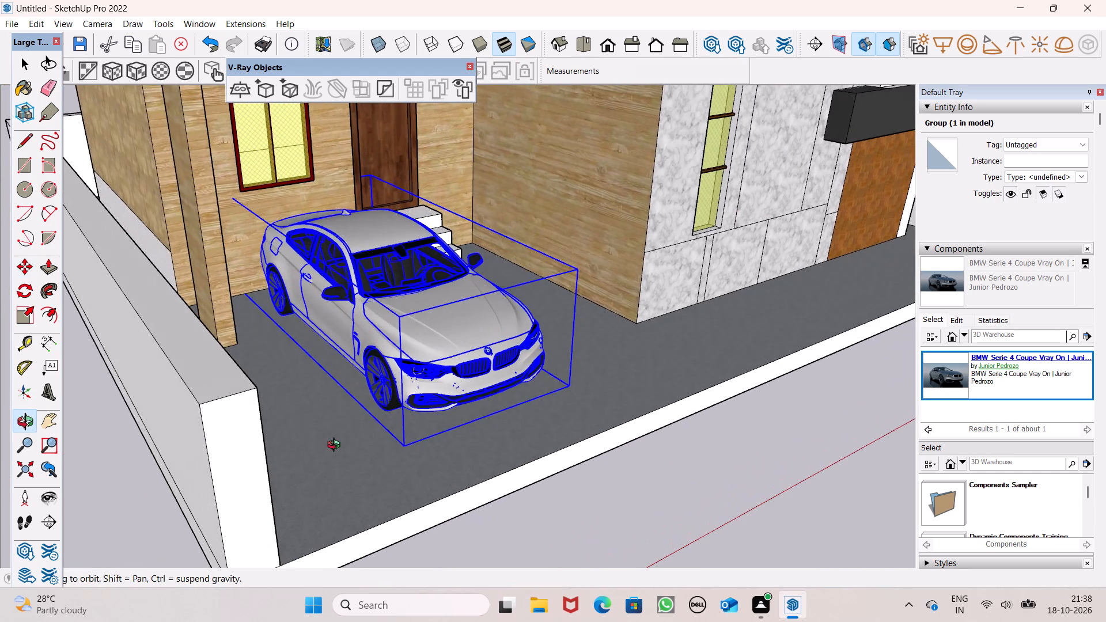
middle_click_drag(336, 446, 339, 447)
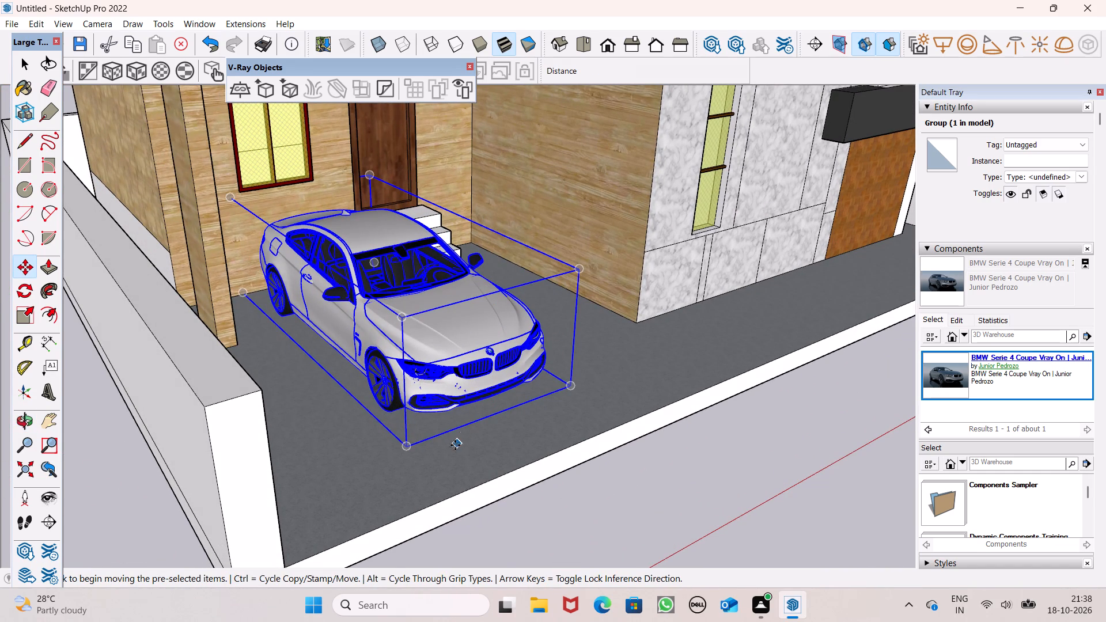
left_click_drag(403, 443, 388, 478)
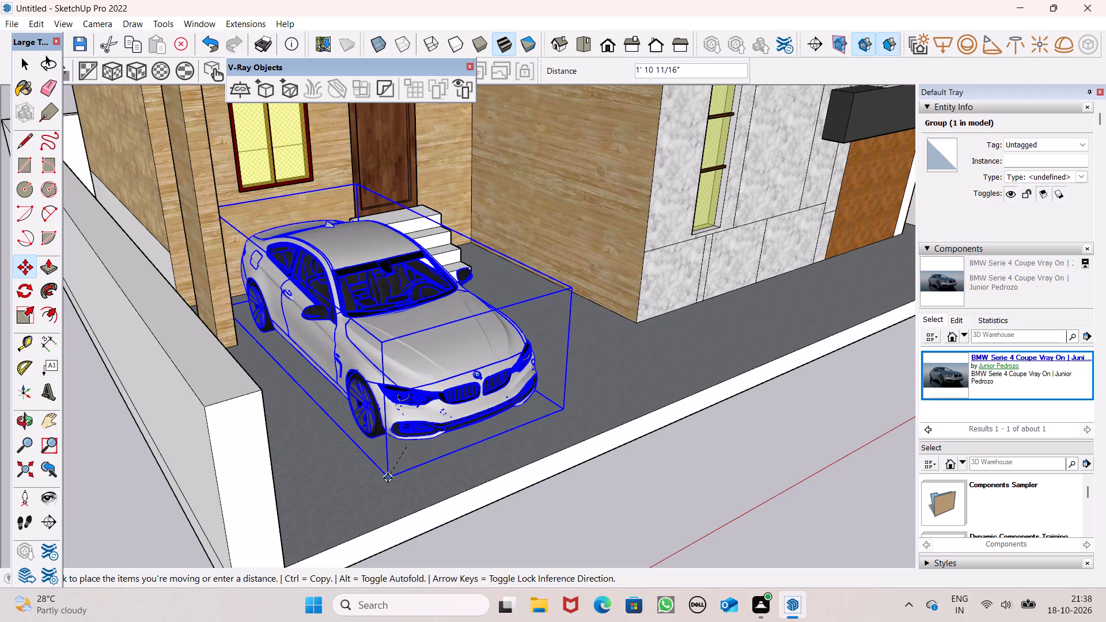
left_click_drag(388, 478, 385, 479)
Examine the car's placement on the forecourt from the front, the side and close up, with the car deselected.
middle_click_drag(811, 469, 674, 500)
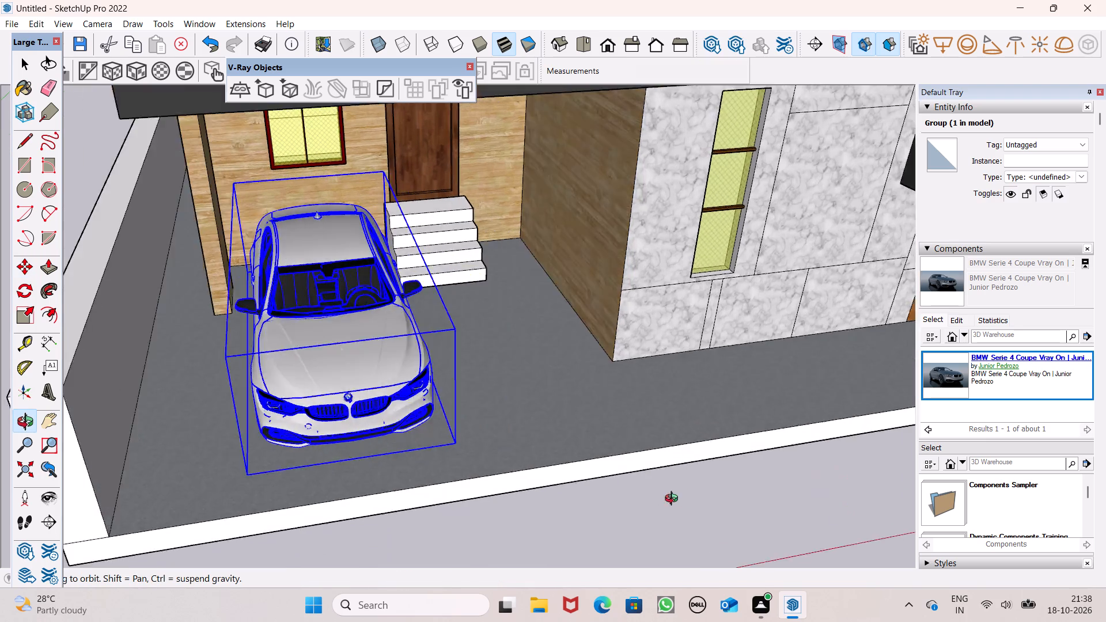
middle_click_drag(674, 500, 828, 521)
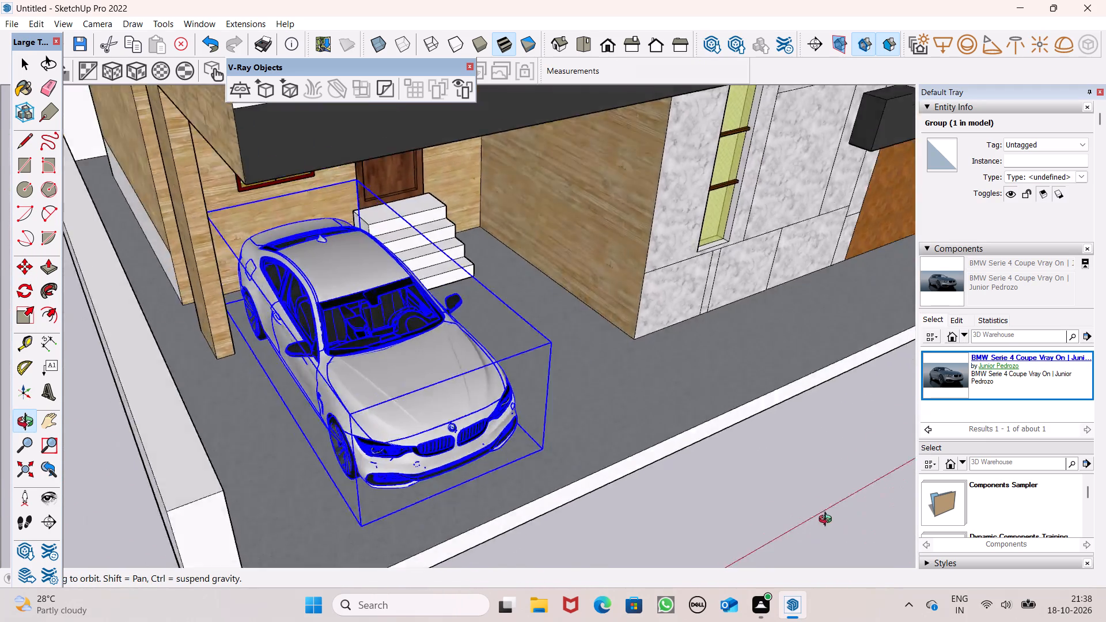
middle_click_drag(828, 521, 1105, 534)
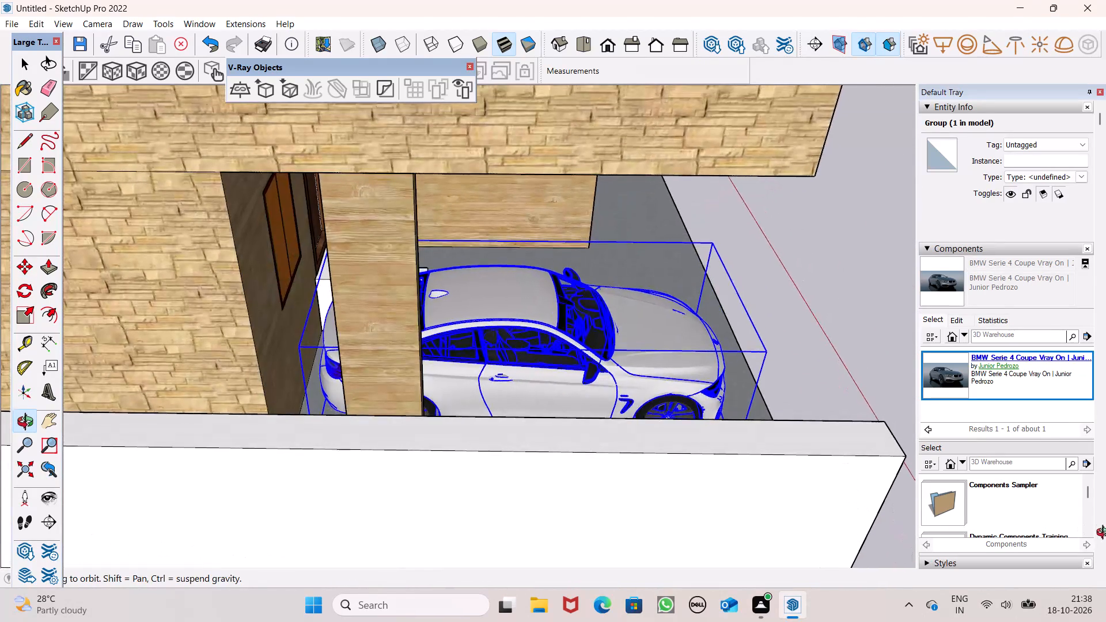
middle_click_drag(1105, 534, 690, 486)
scroll(688, 484, "up", 1)
key("space")
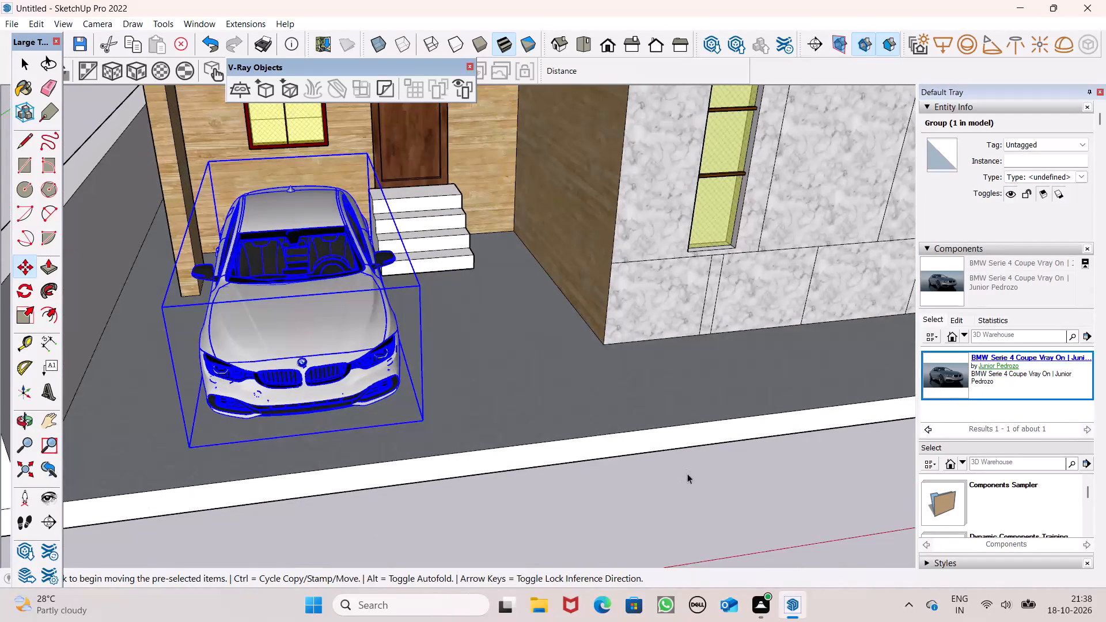
left_click(672, 483)
scroll(503, 392, "down", 8)
middle_click_drag(488, 393, 460, 408)
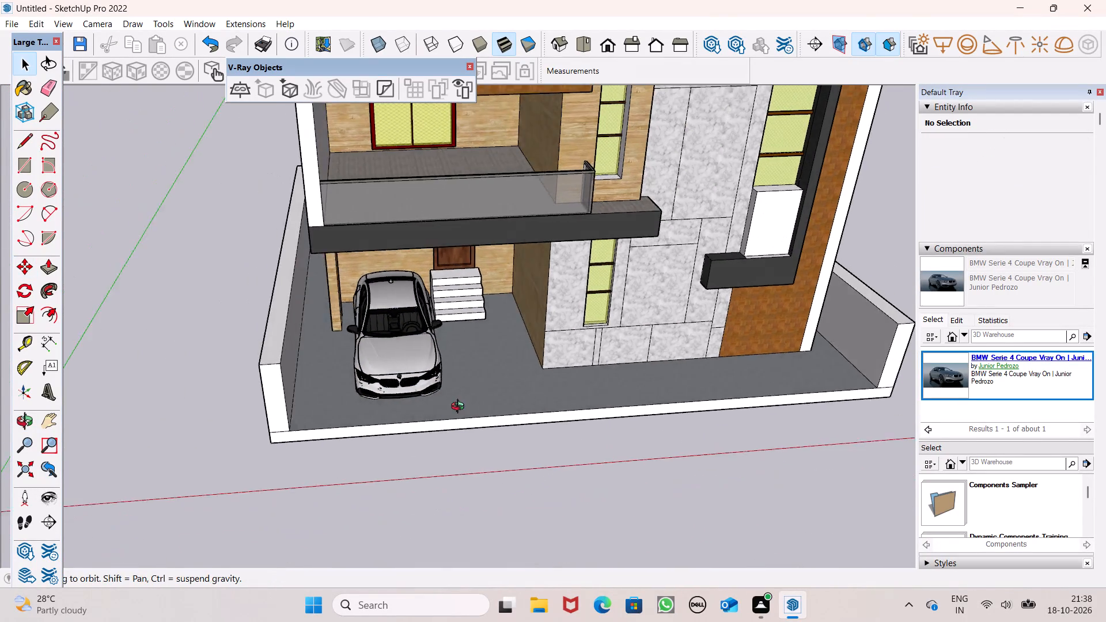
middle_click_drag(460, 408, 384, 378)
scroll(385, 342, "up", 16)
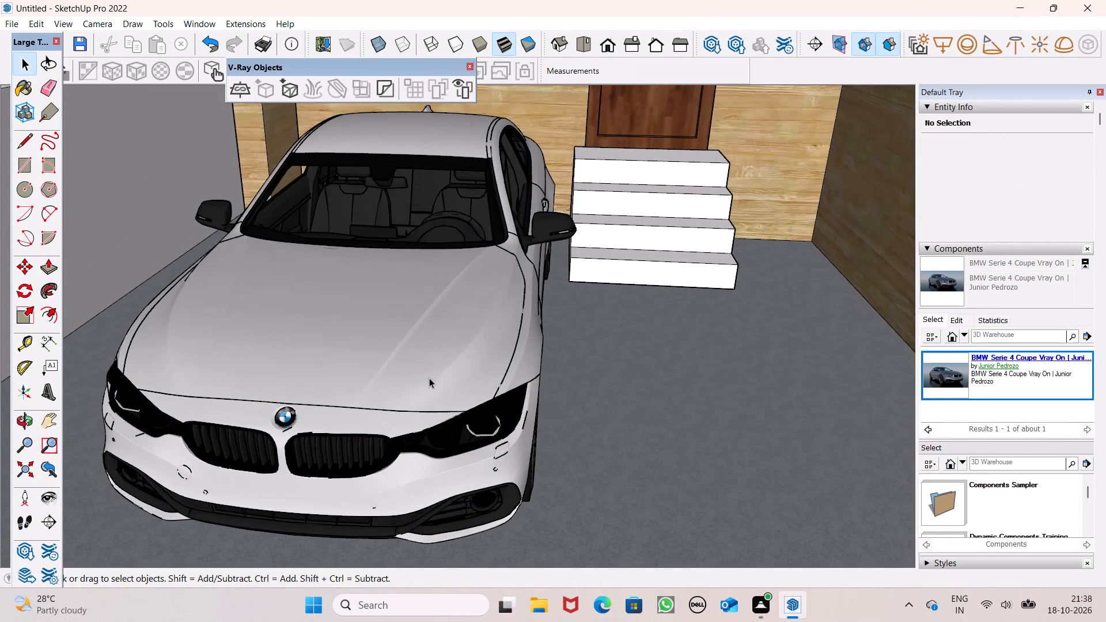
Move the car group about 5 9/16" sideways across the forecourt, toward the side boundary wall and away from the entrance steps.
left_click(430, 379)
scroll(481, 371, "down", 6)
middle_click_drag(471, 397, 603, 426)
scroll(603, 426, "up", 1)
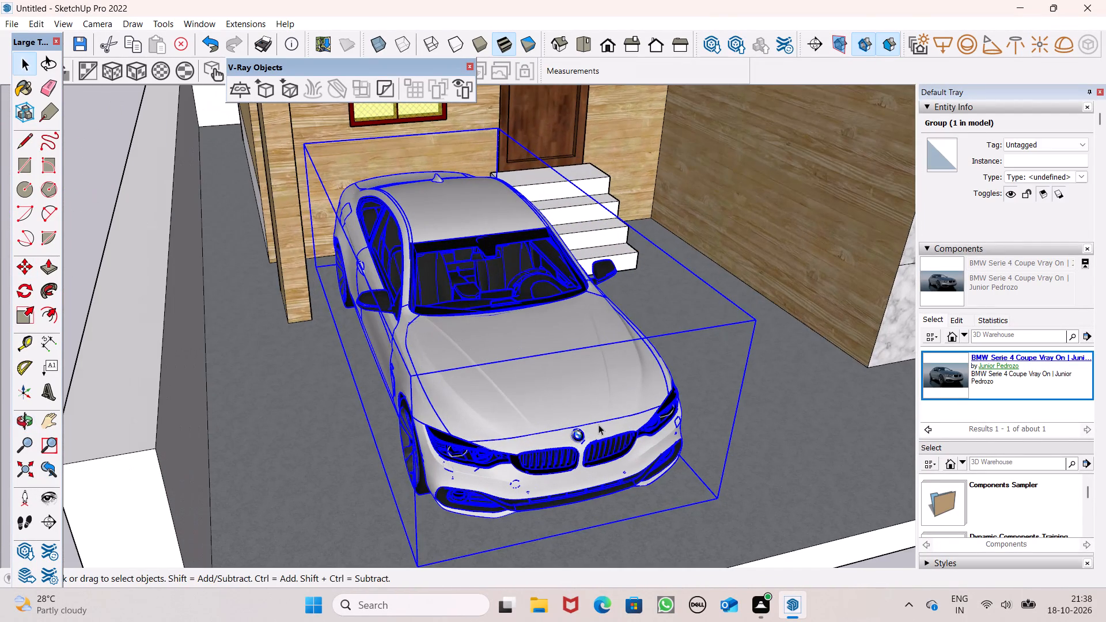
key("m")
key("Return")
scroll(503, 383, "down", 2)
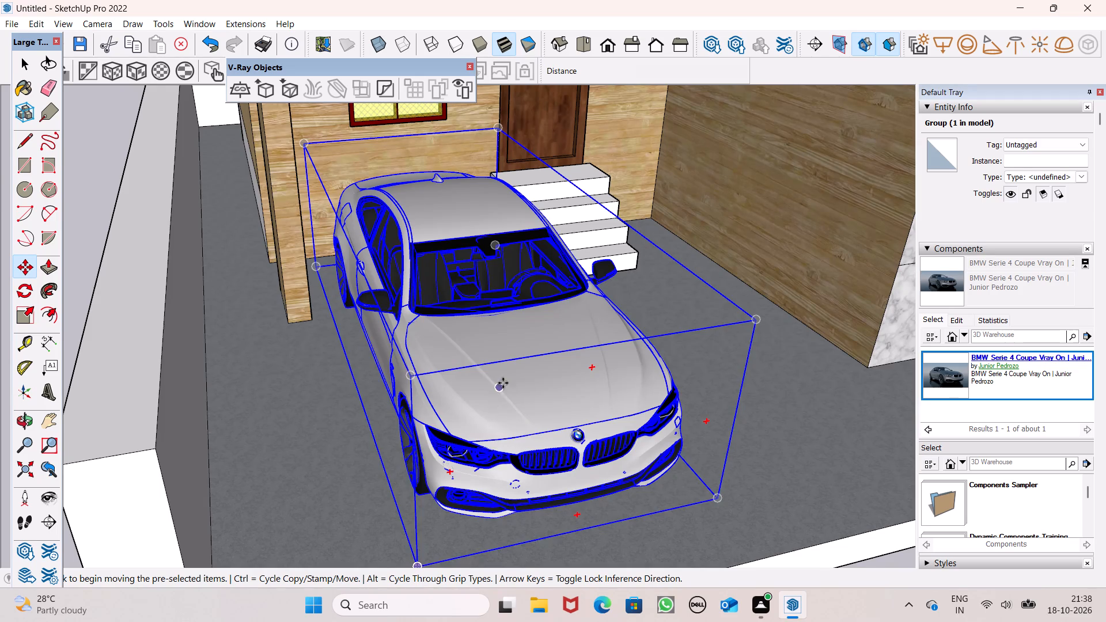
scroll(503, 383, "down", 3)
scroll(475, 439, "up", 4)
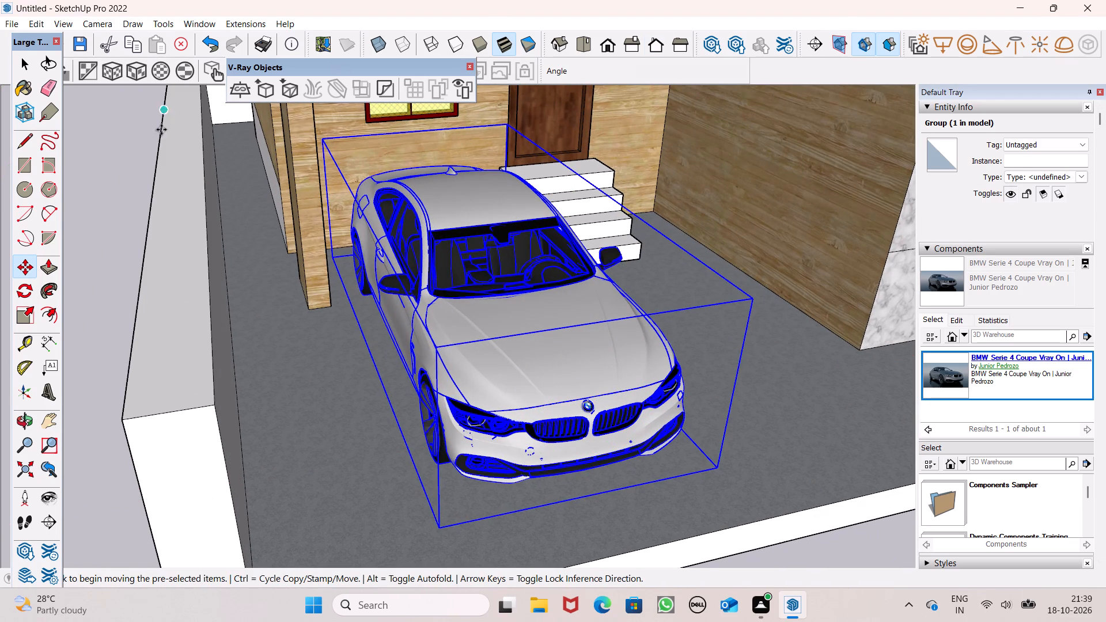
left_click_drag(355, 323, 343, 328)
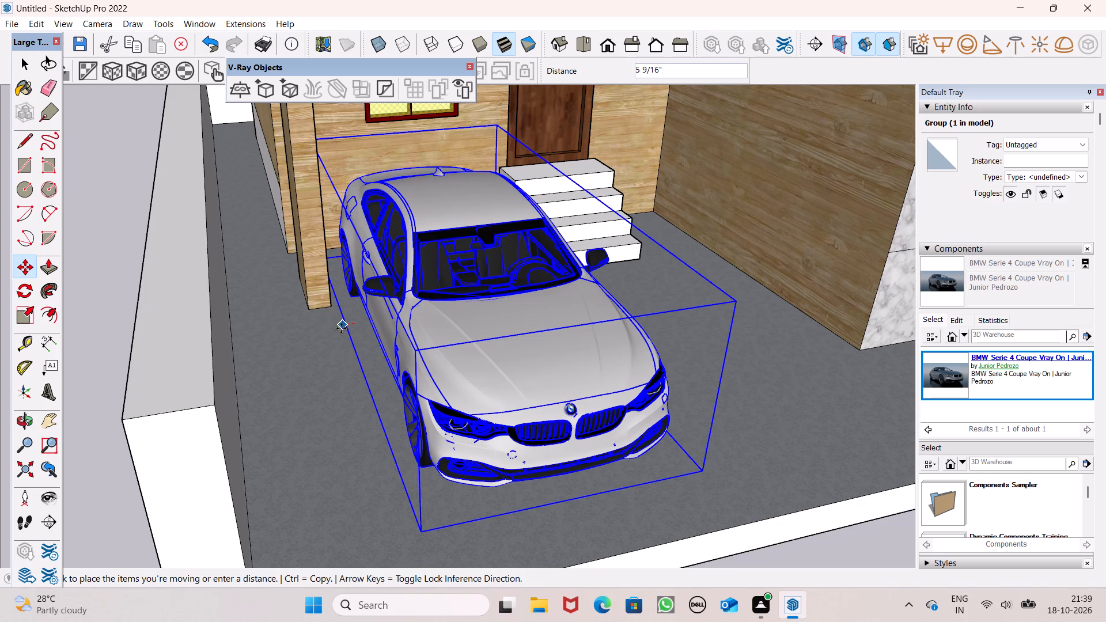
key("space")
key("space")
left_click(121, 212)
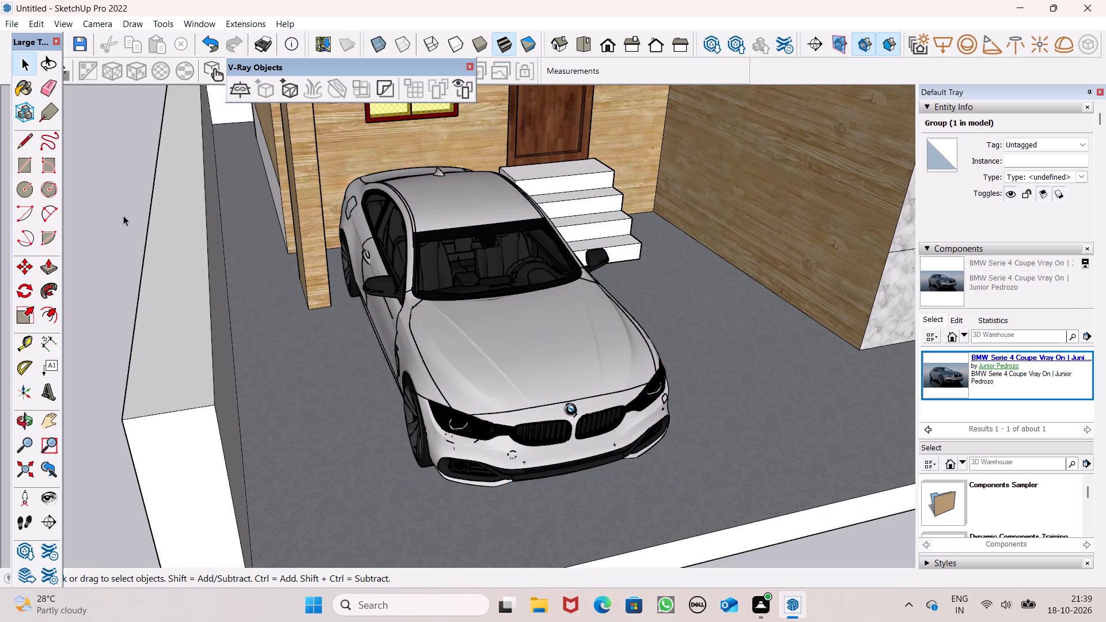
Examine the parked car from the front, from the side and close up at the headlight, along with its surroundings.
scroll(188, 212, "down", 3)
scroll(245, 199, "down", 3)
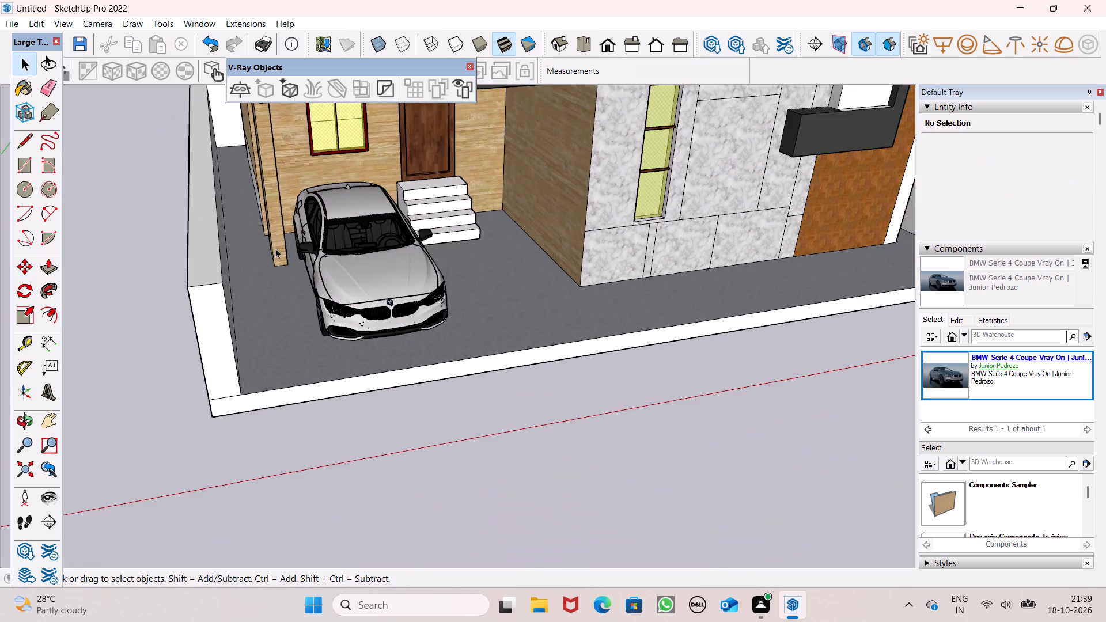
middle_click_drag(275, 248, 162, 266)
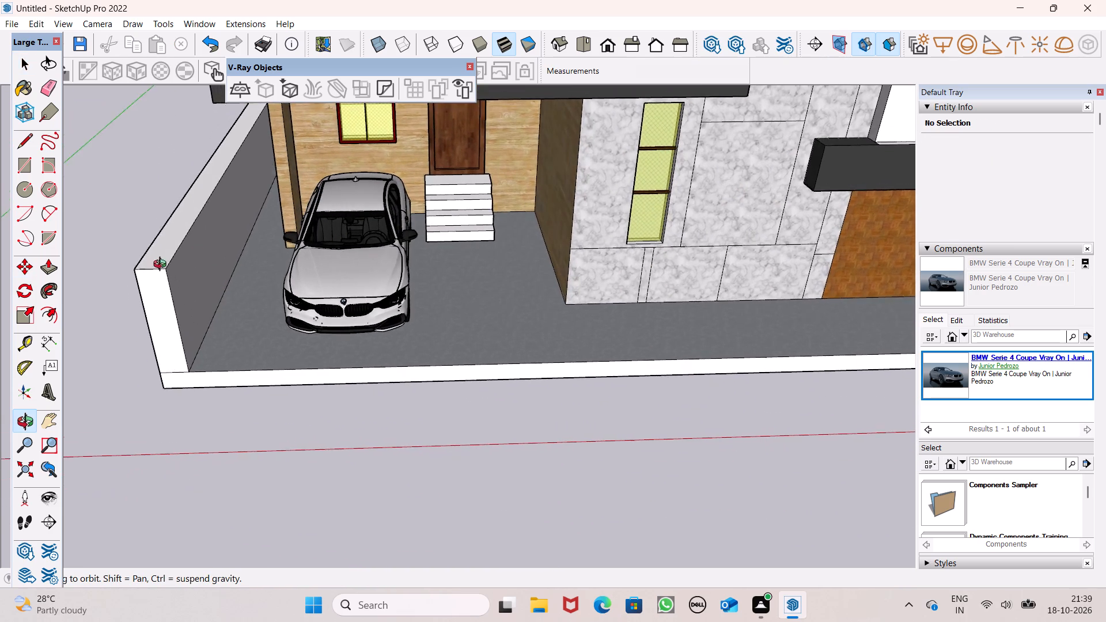
middle_click_drag(162, 266, 128, 266)
scroll(169, 285, "up", 1)
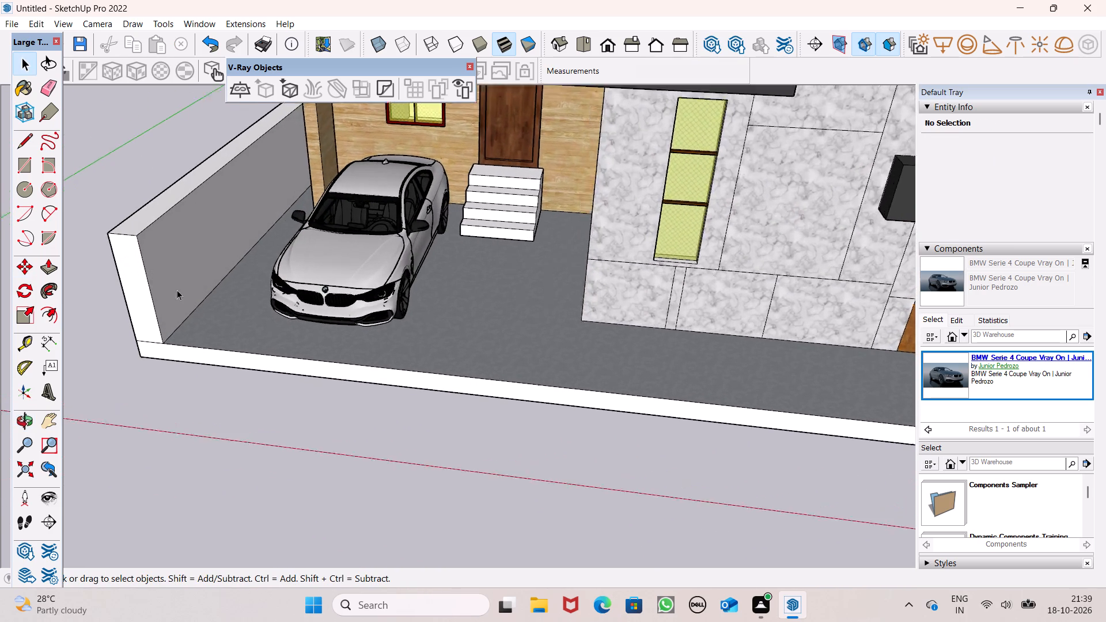
scroll(177, 290, "up", 4)
scroll(276, 289, "down", 3)
middle_click_drag(277, 307, 143, 261)
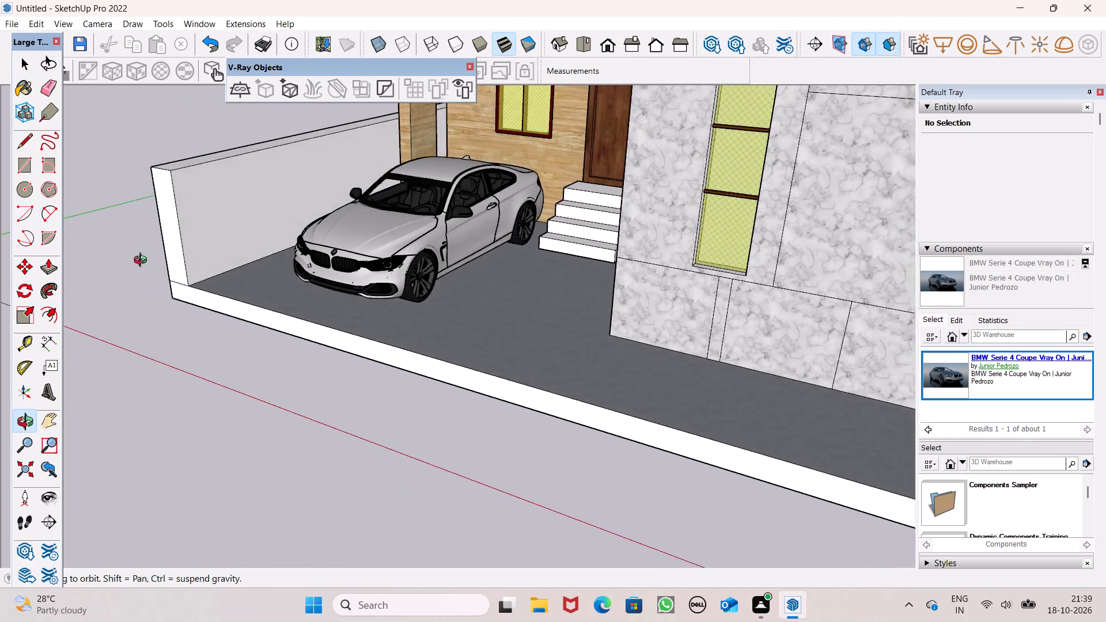
middle_click_drag(143, 261, 124, 227)
scroll(171, 252, "up", 7)
scroll(554, 234, "up", 5)
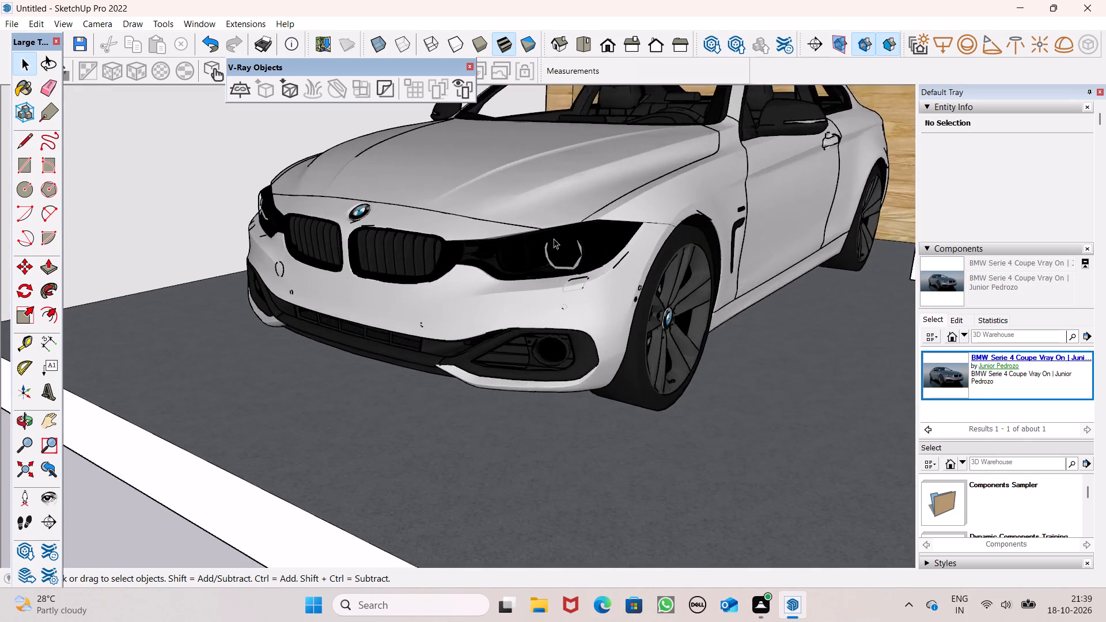
scroll(554, 238, "up", 10)
scroll(597, 275, "up", 8)
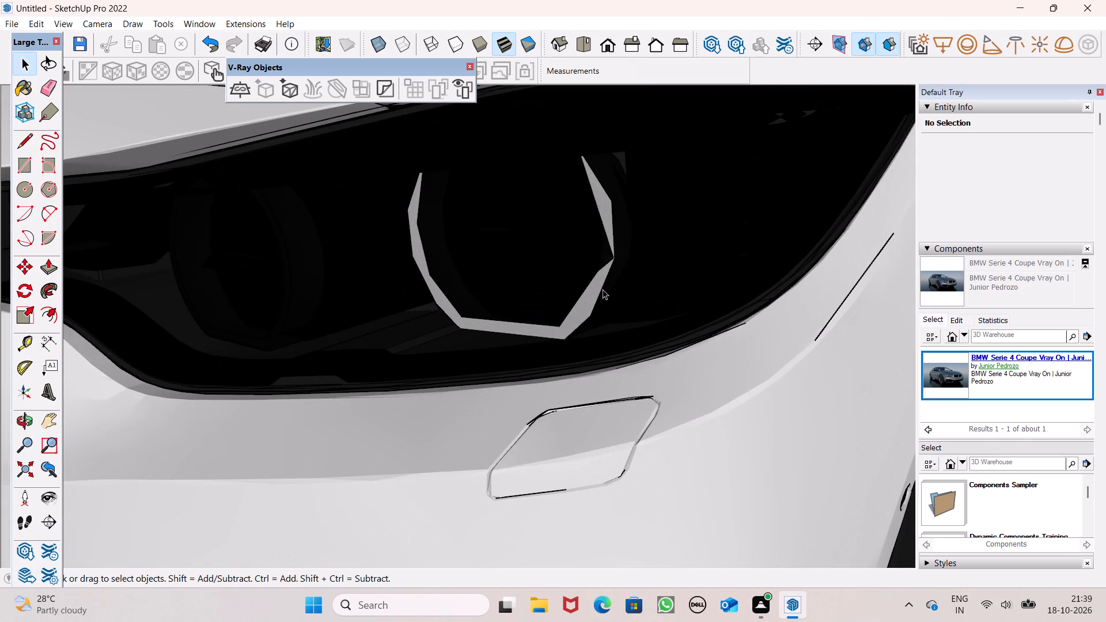
scroll(606, 268, "down", 7)
scroll(630, 197, "down", 20)
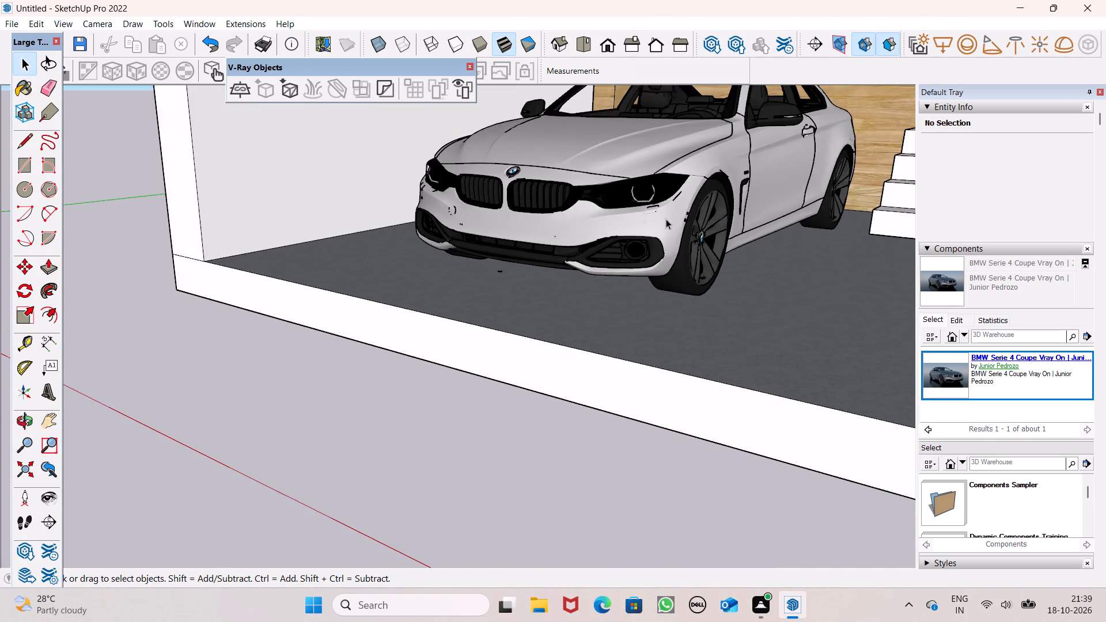
middle_click_drag(662, 221, 605, 188)
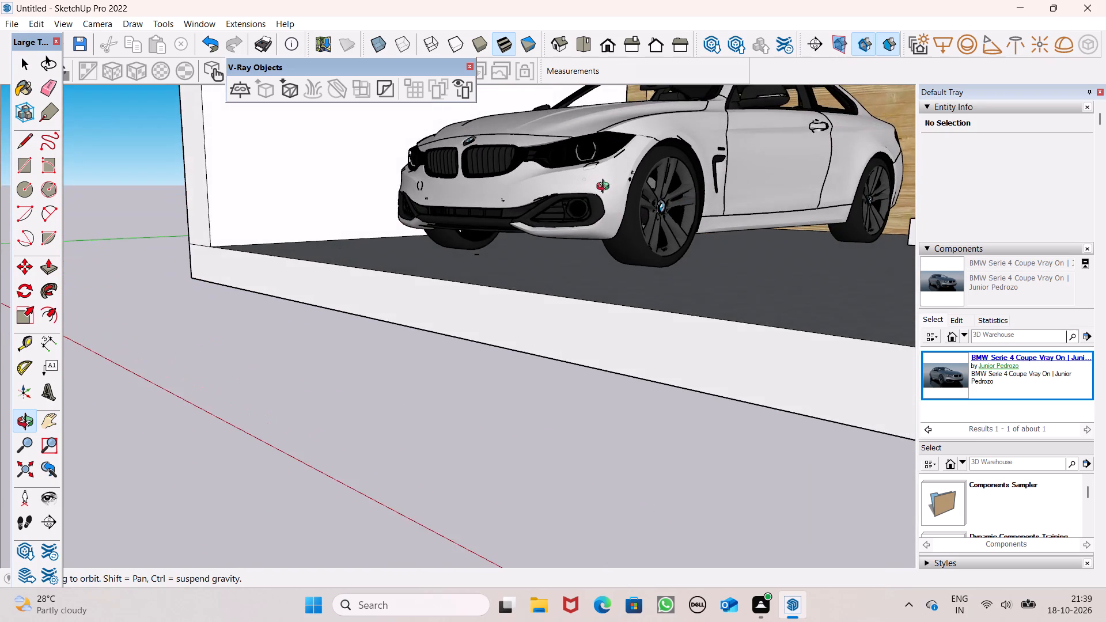
middle_click_drag(605, 188, 709, 219)
scroll(648, 190, "down", 10)
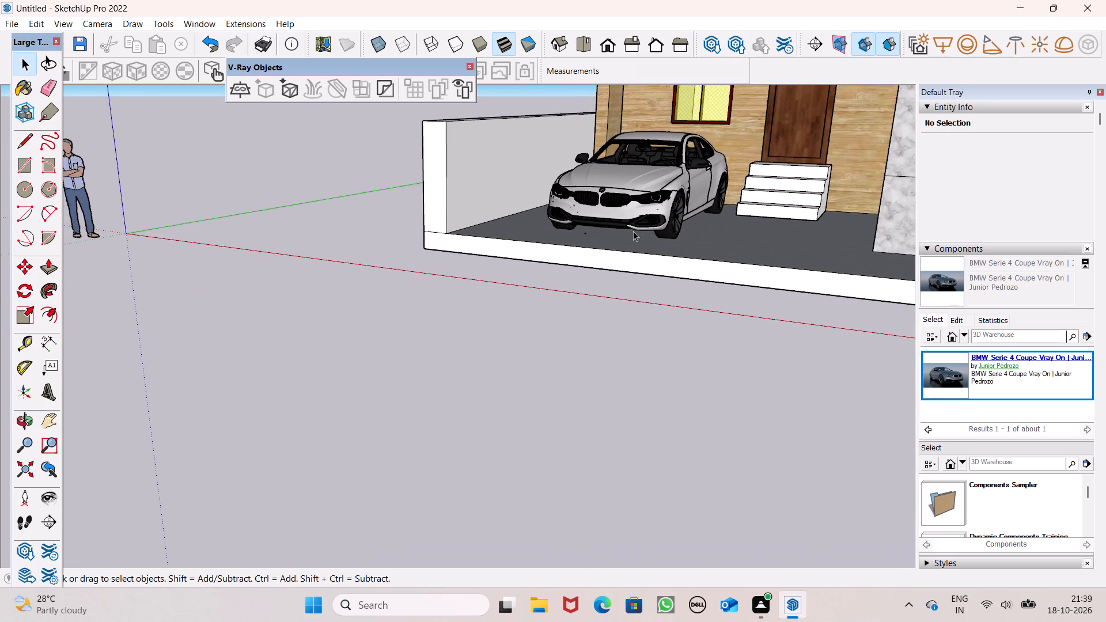
scroll(618, 259, "down", 6)
middle_click_drag(533, 294, 589, 312)
scroll(547, 312, "down", 5)
scroll(608, 291, "up", 6)
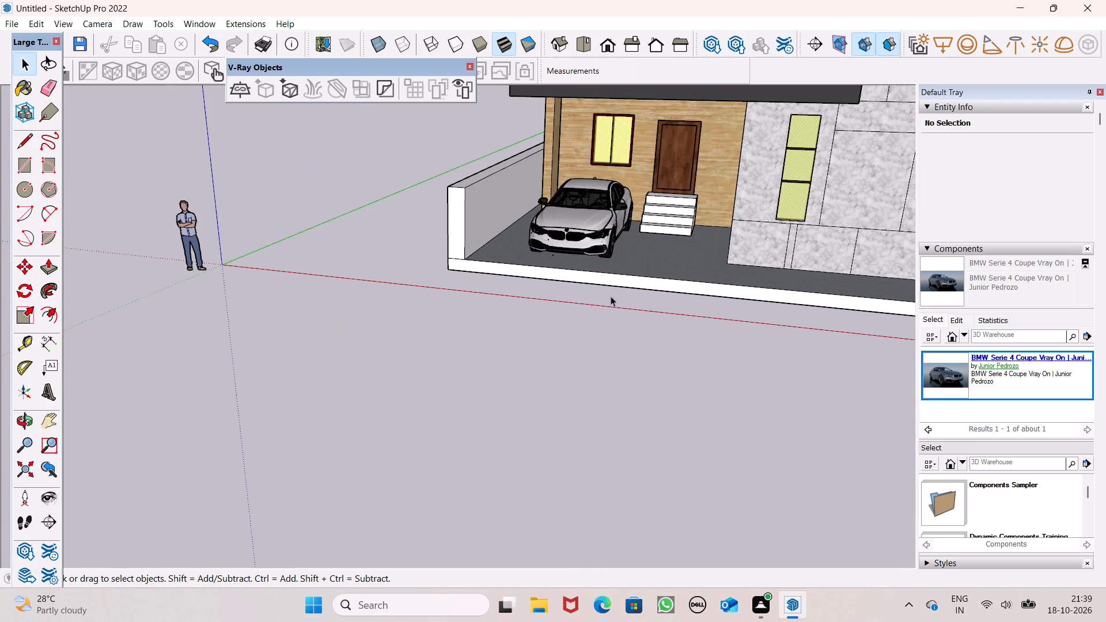
middle_click_drag(608, 317, 665, 349)
scroll(604, 335, "down", 3)
Erase the edges separating the boundary wall ends from the low front border at both front corners of the plot.
scroll(624, 304, "up", 7)
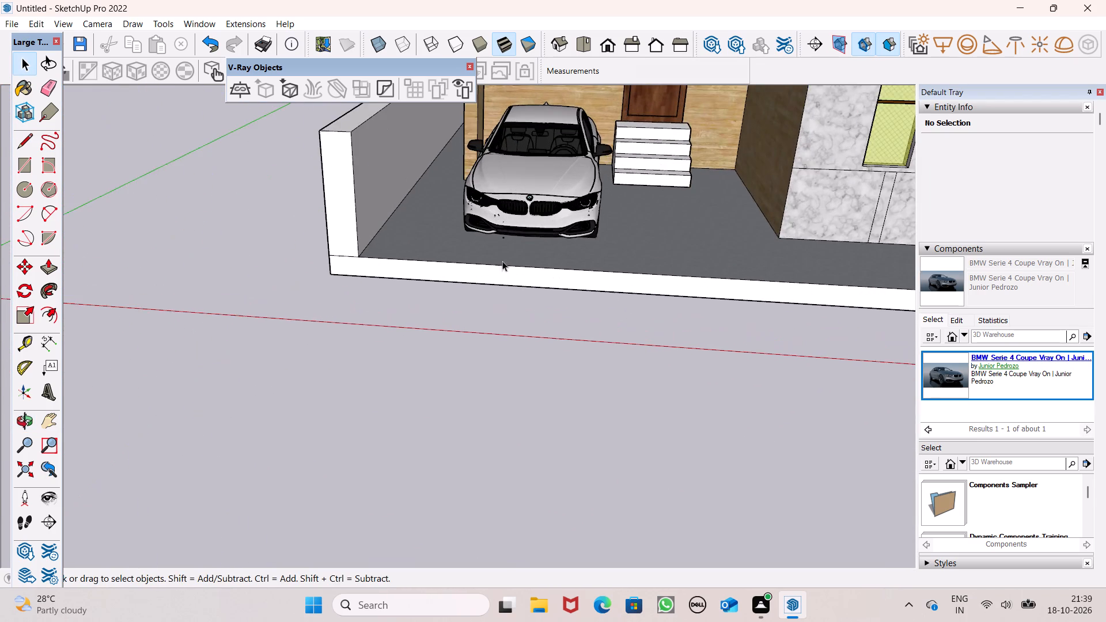
scroll(384, 216, "up", 3)
left_click(42, 86)
scroll(255, 206, "up", 3)
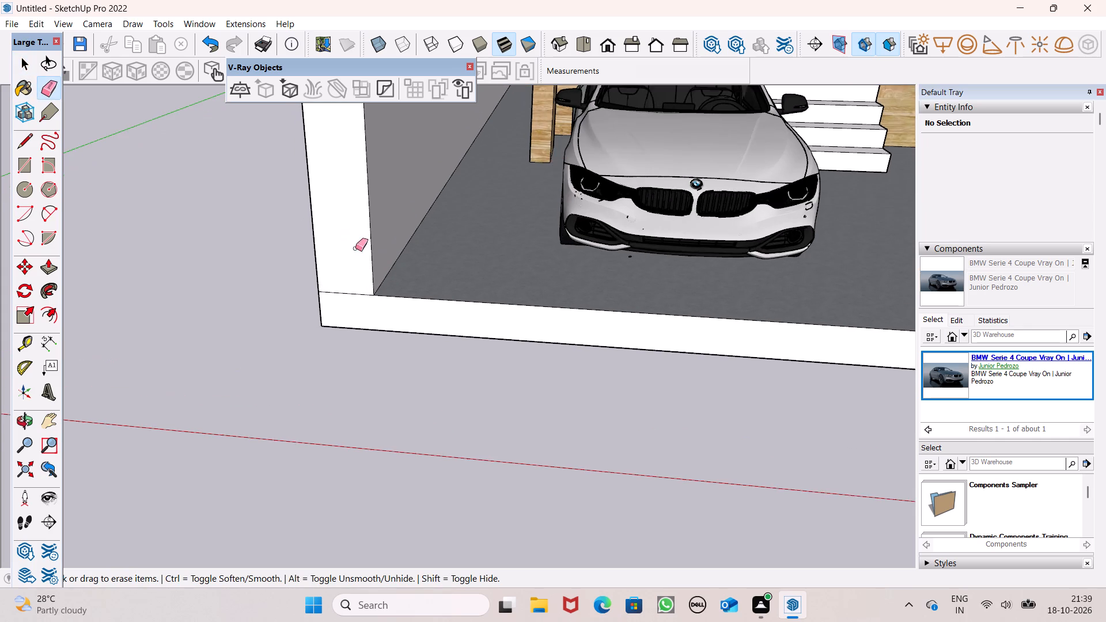
left_click_drag(354, 291, 351, 304)
scroll(138, 290, "down", 15)
scroll(652, 318, "up", 5)
left_click(823, 348)
left_click(823, 343)
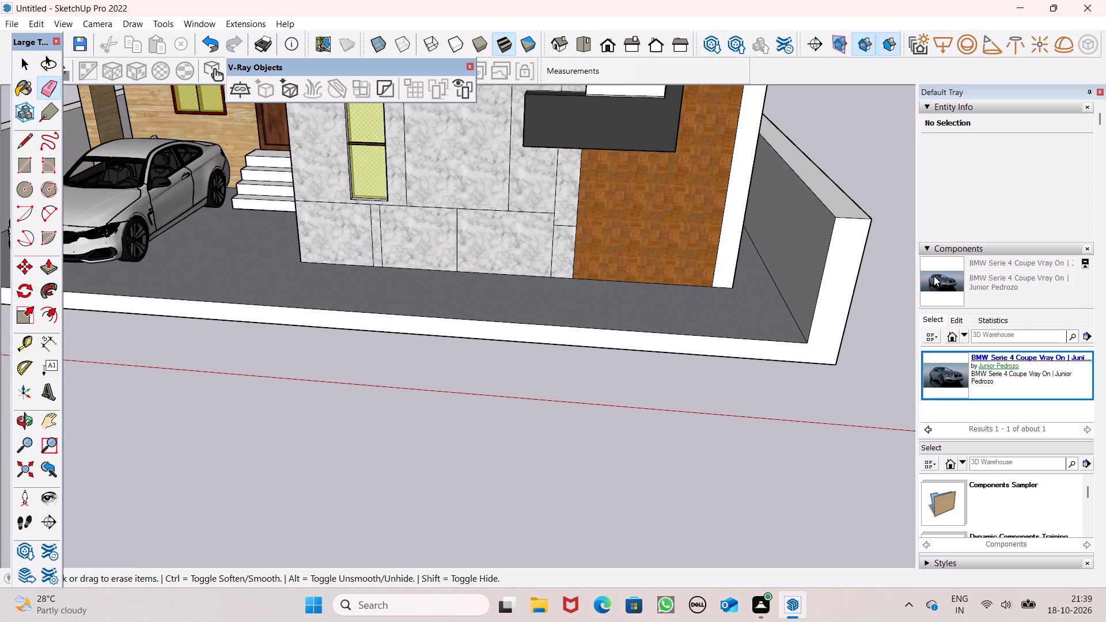
Search the component library for PLANTS.
scroll(964, 282, "up", 13)
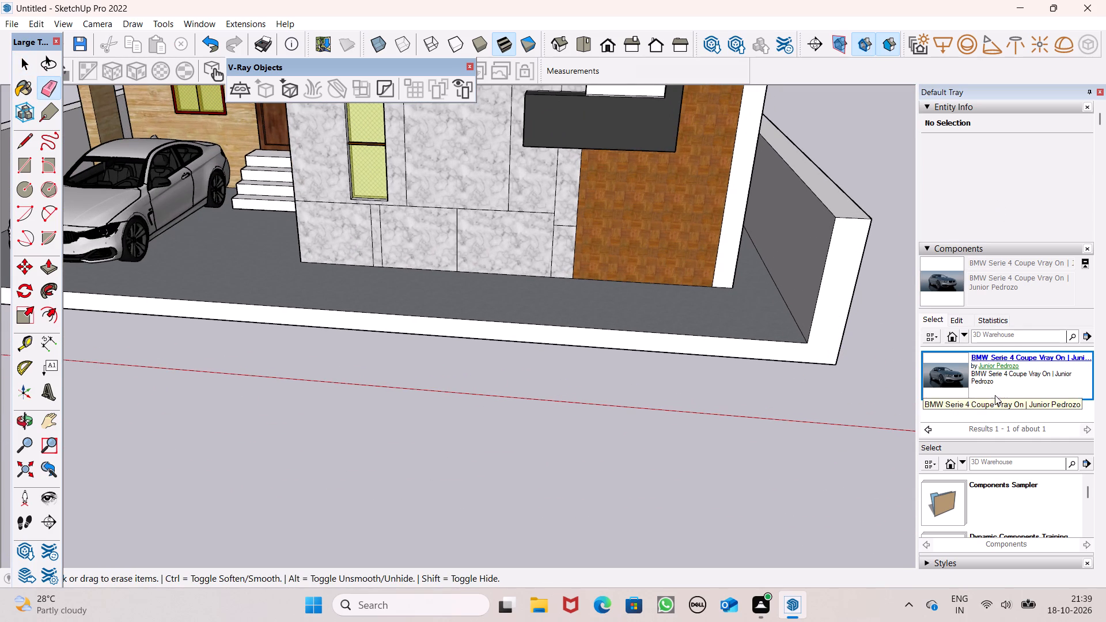
left_click(997, 337)
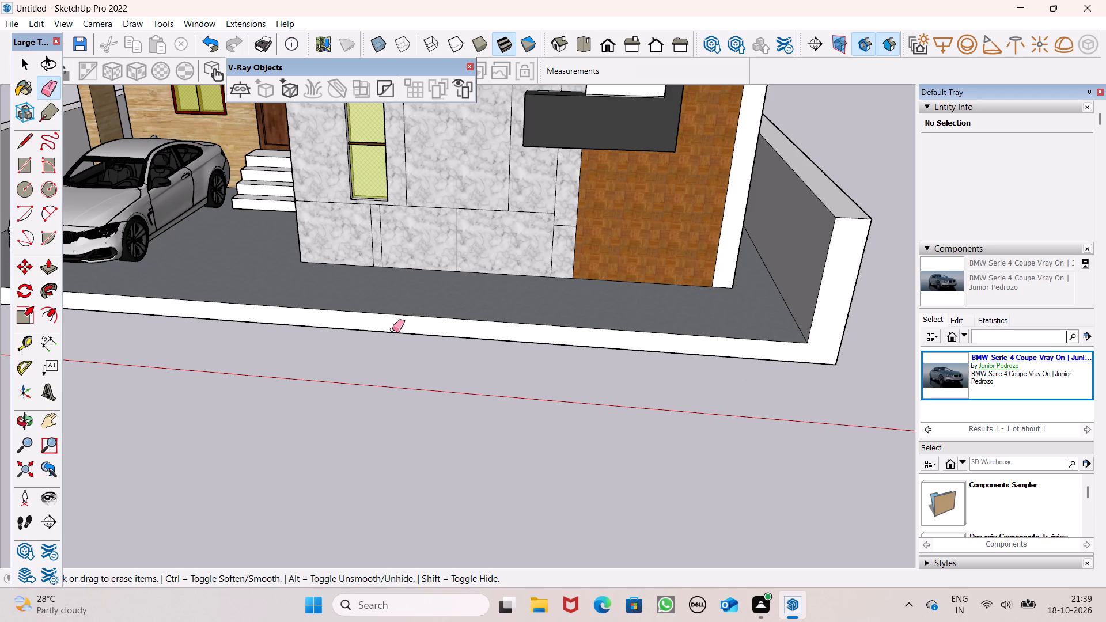
type("PLANTS")
key("Return")
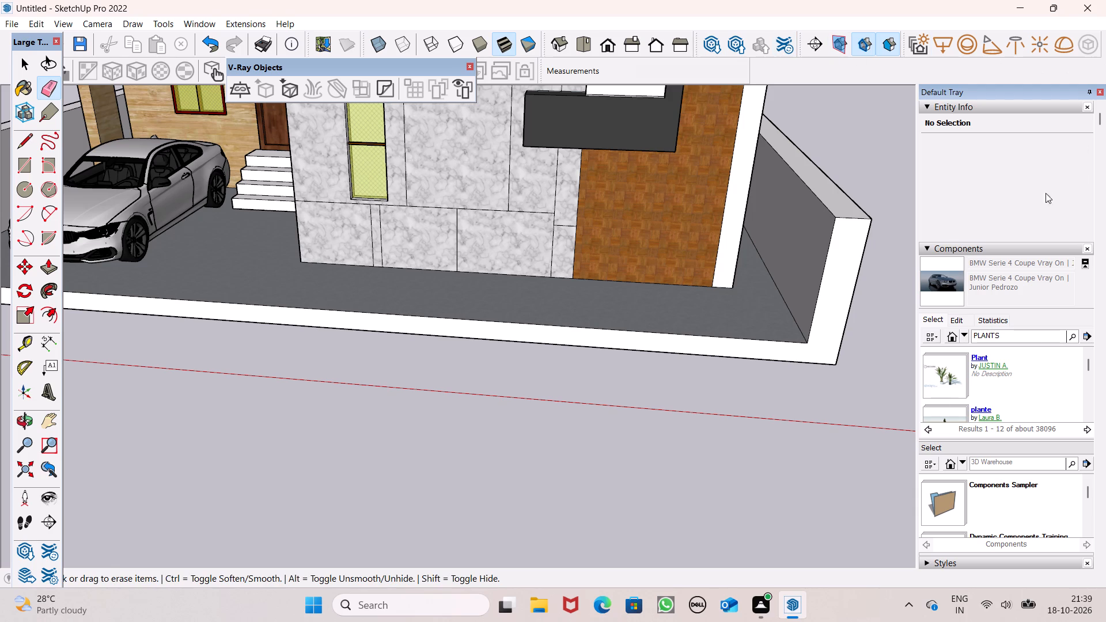
Browse the plant results and load the leafy plant in a white pot, named plants, into the model for placement.
scroll(954, 379, "down", 2)
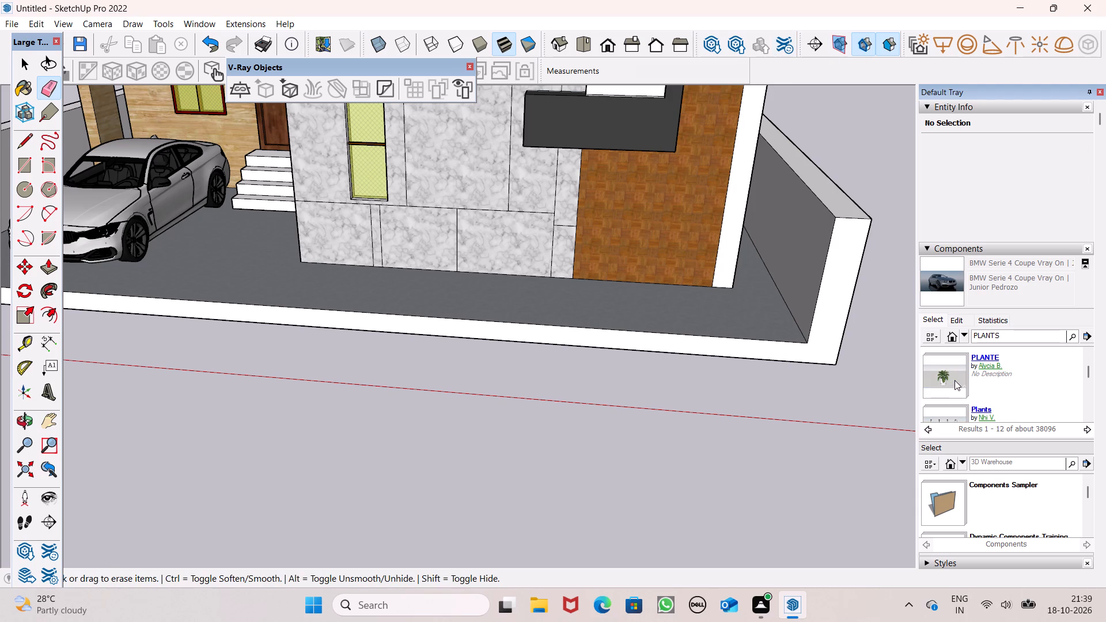
scroll(955, 380, "down", 3)
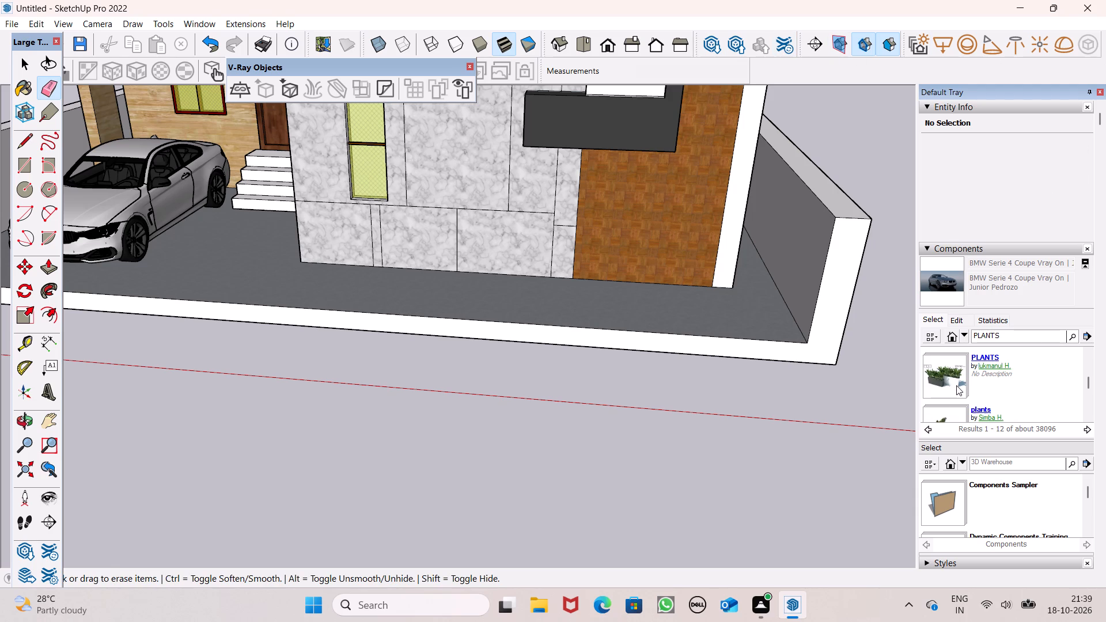
scroll(956, 385, "down", 3)
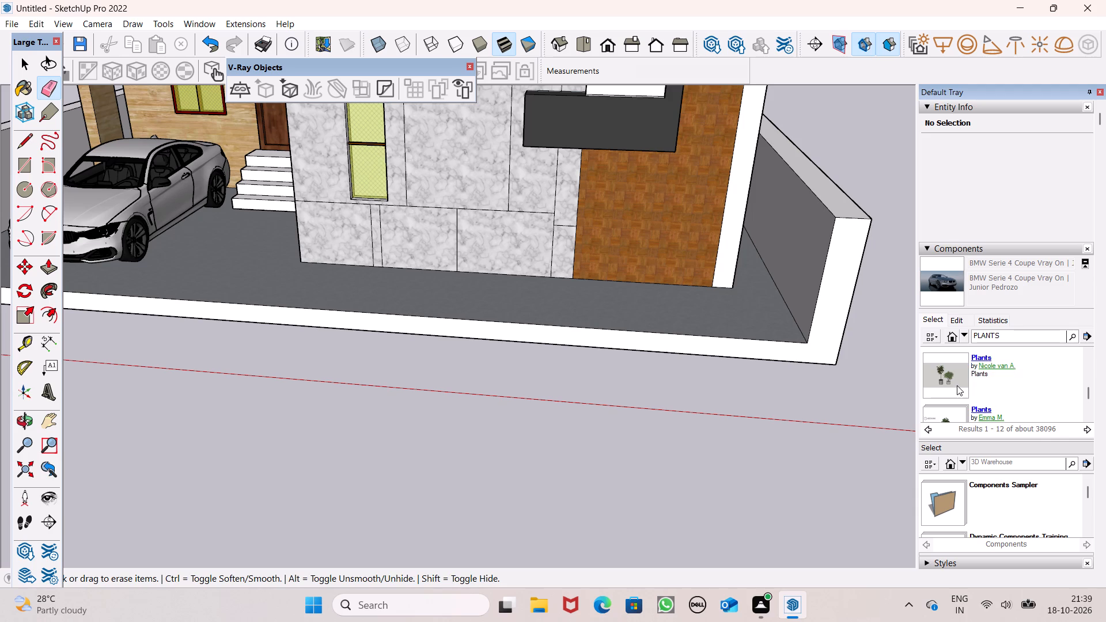
scroll(957, 385, "down", 3)
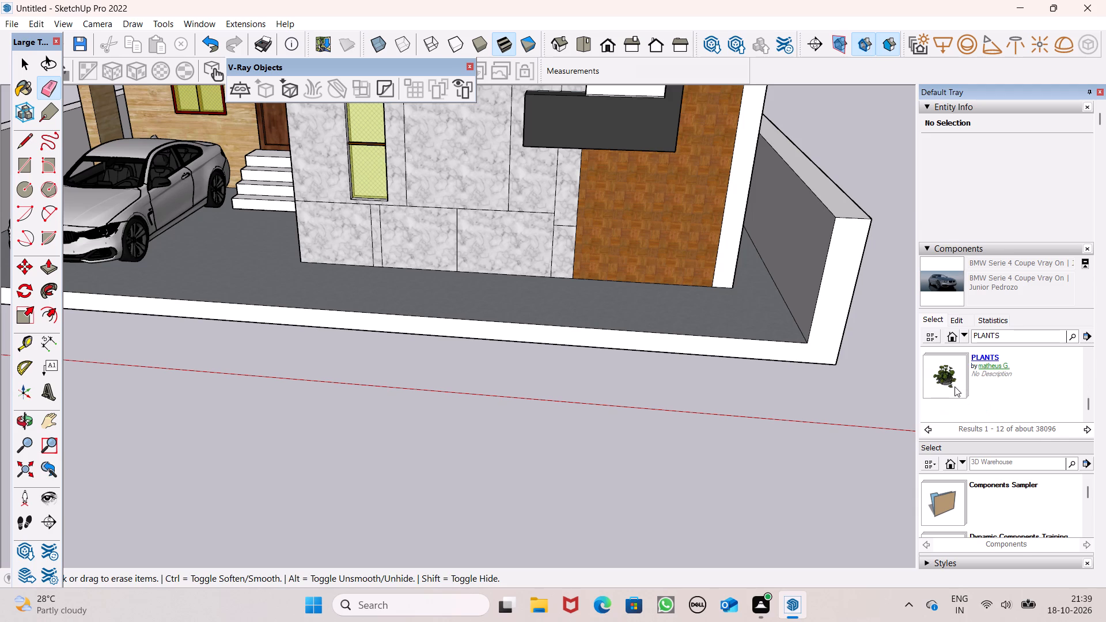
scroll(954, 386, "down", 1)
scroll(949, 319, "down", 1)
scroll(949, 319, "up", 2)
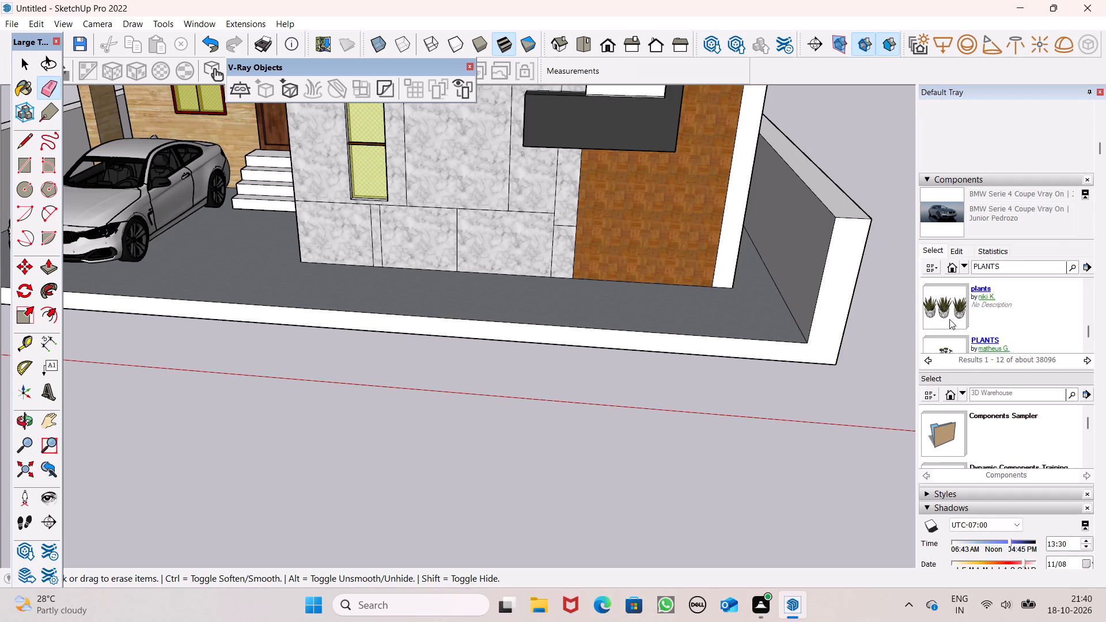
scroll(950, 336, "up", 4)
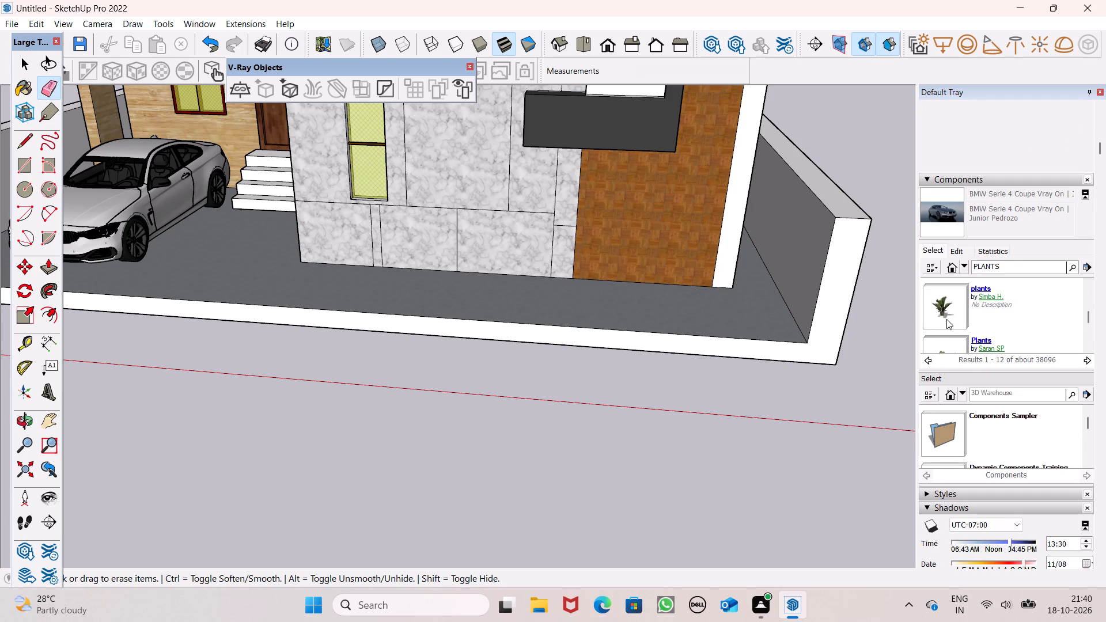
scroll(949, 309, "up", 2)
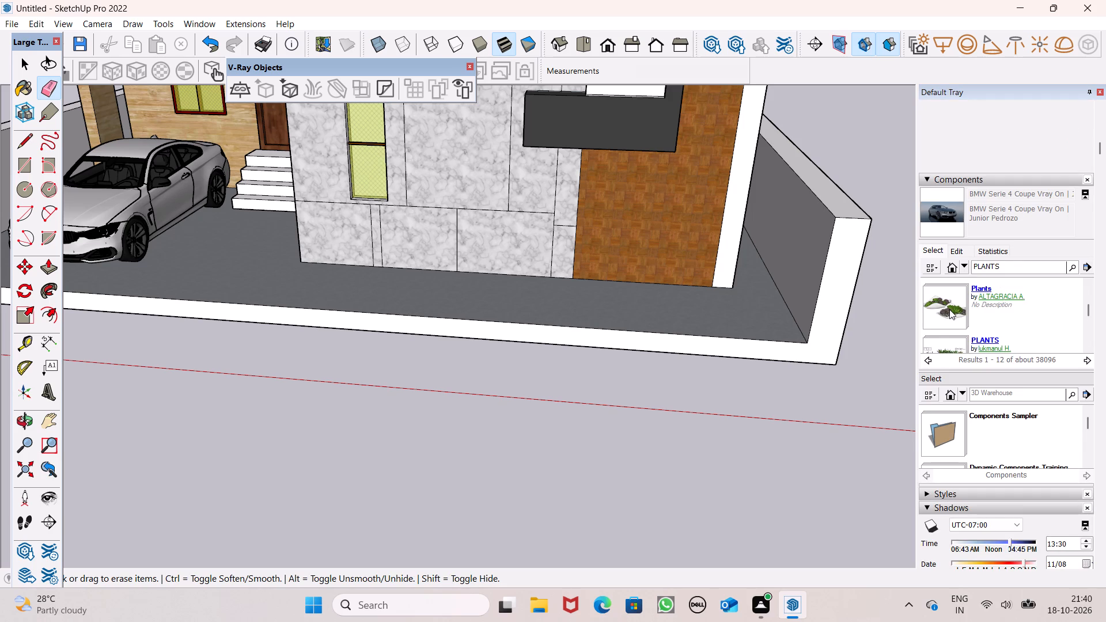
scroll(949, 309, "up", 2)
scroll(949, 309, "down", 1)
scroll(949, 309, "up", 1)
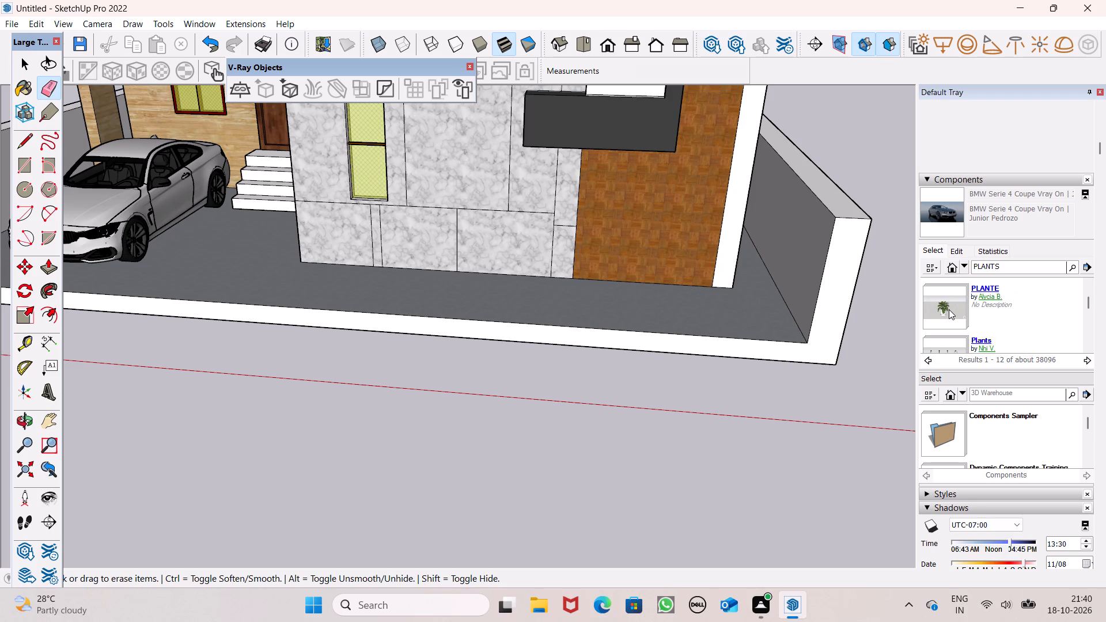
left_click(947, 309)
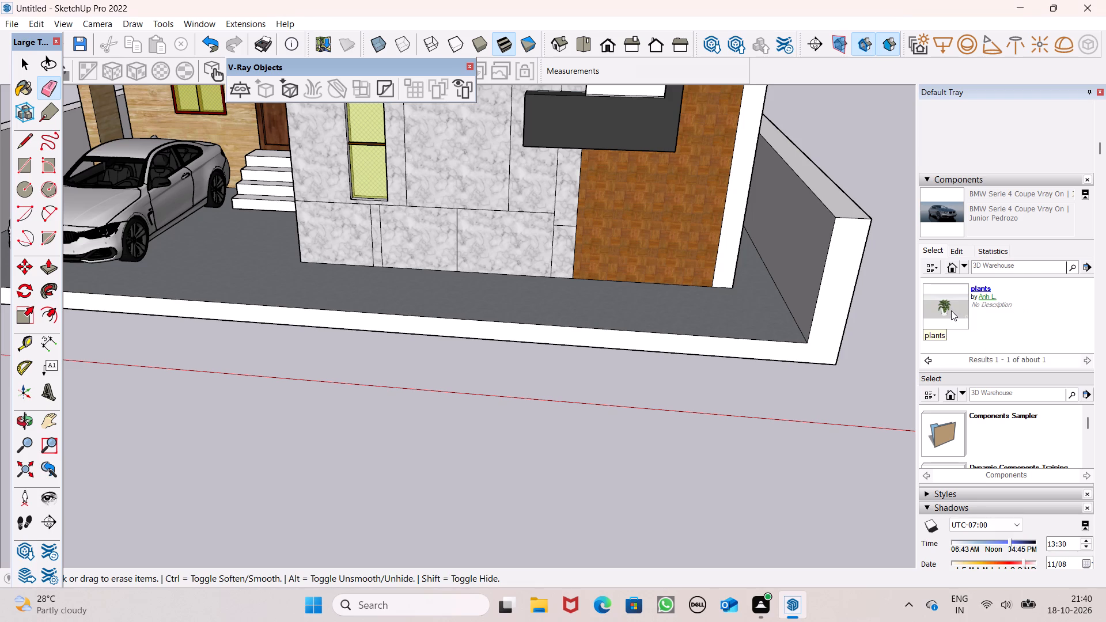
left_click(945, 310)
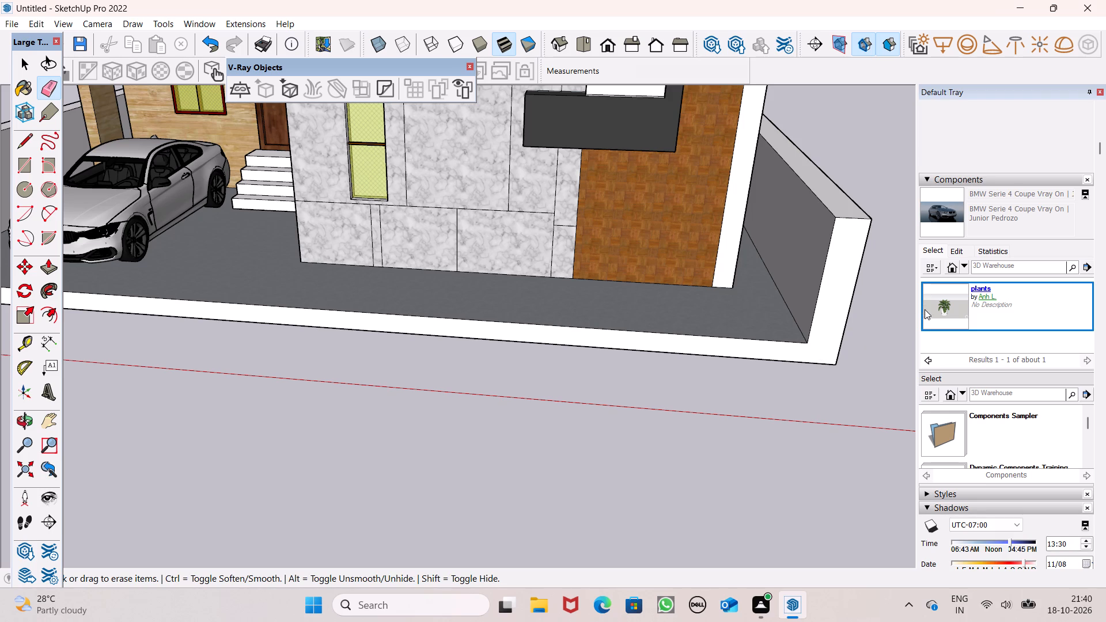
left_click(690, 353)
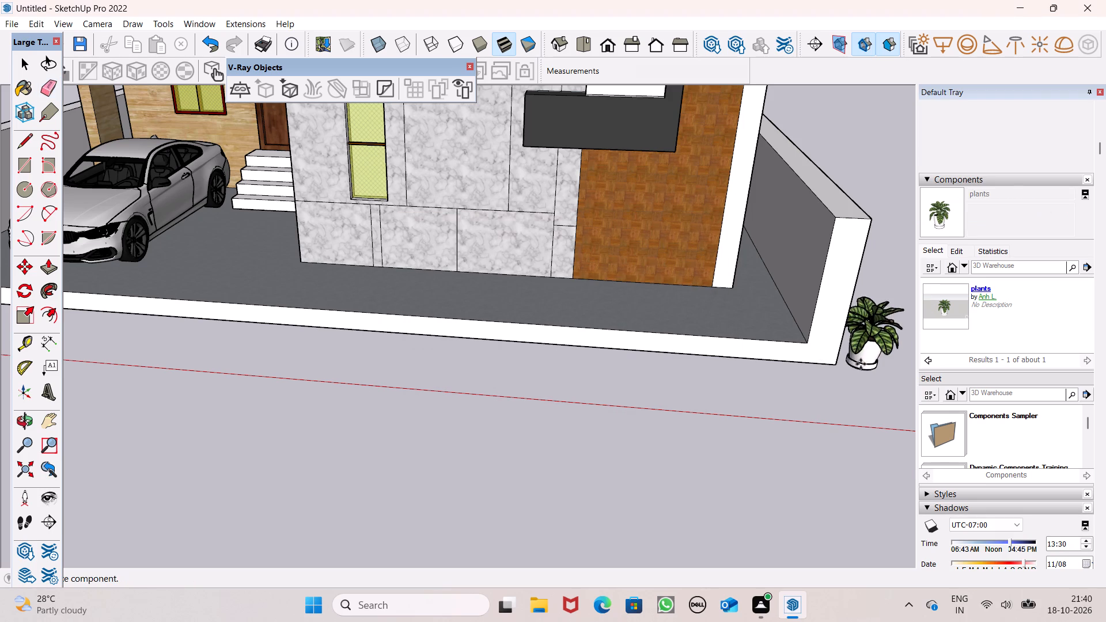
Place the potted plant on the forecourt floor in the corner between the entrance steps and the timber-clad side wall.
scroll(494, 381, "down", 6)
scroll(320, 294, "up", 7)
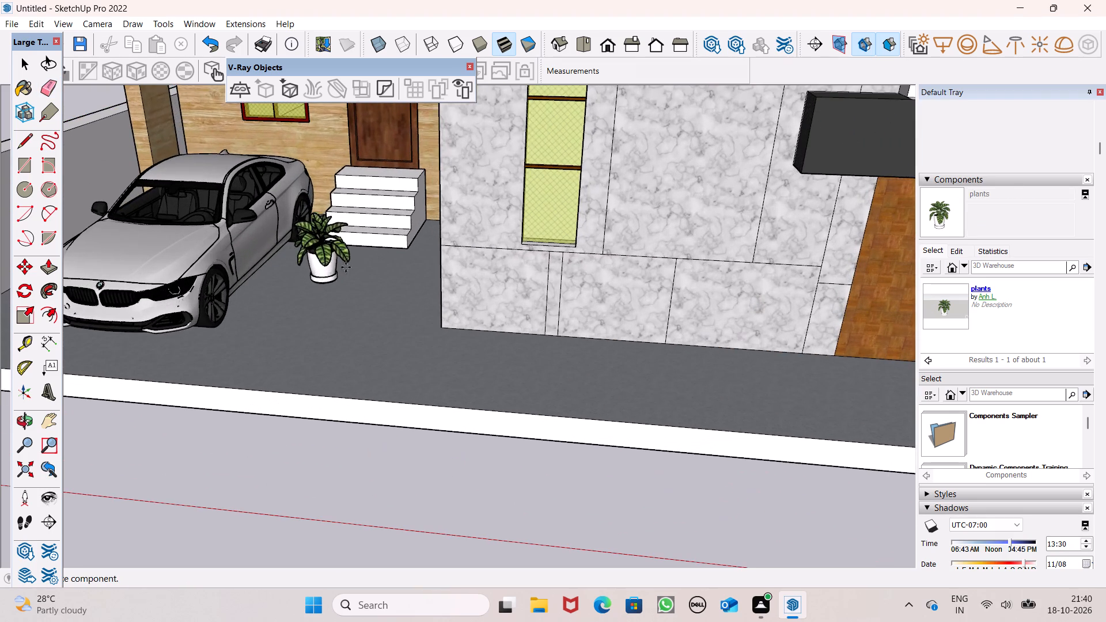
middle_click_drag(396, 245, 457, 240)
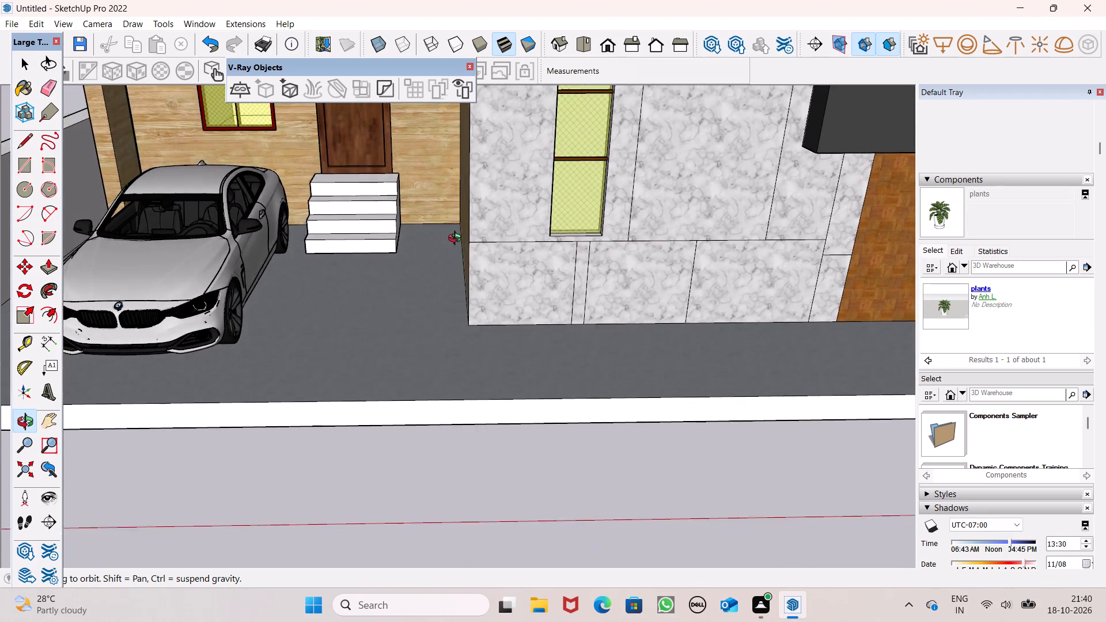
middle_click_drag(457, 240, 499, 252)
scroll(424, 212, "up", 15)
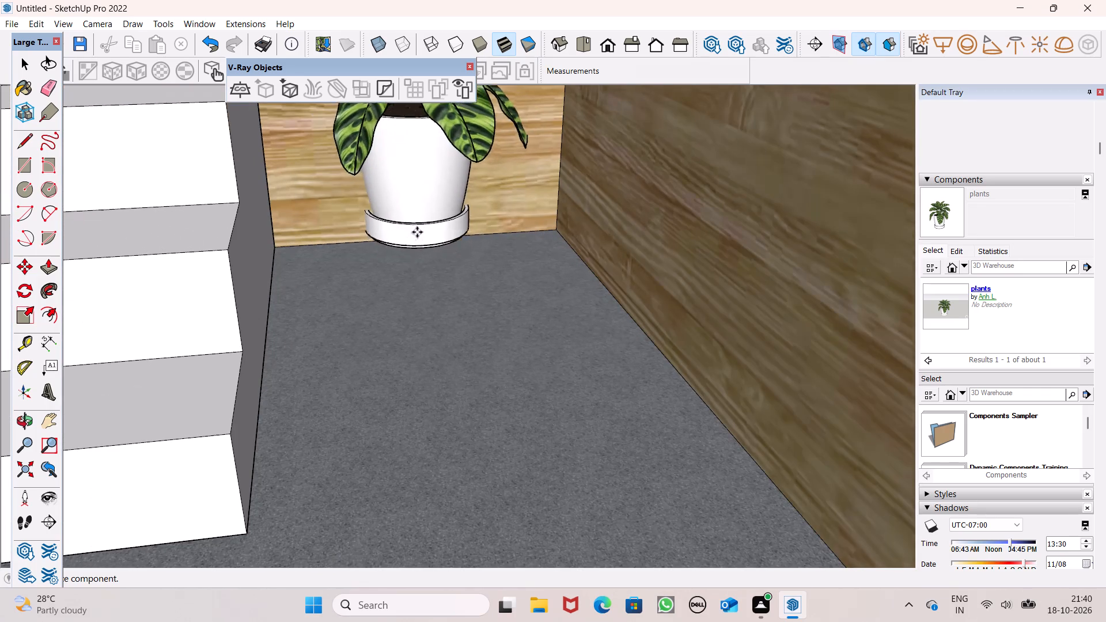
left_click(431, 265)
scroll(437, 316, "down", 13)
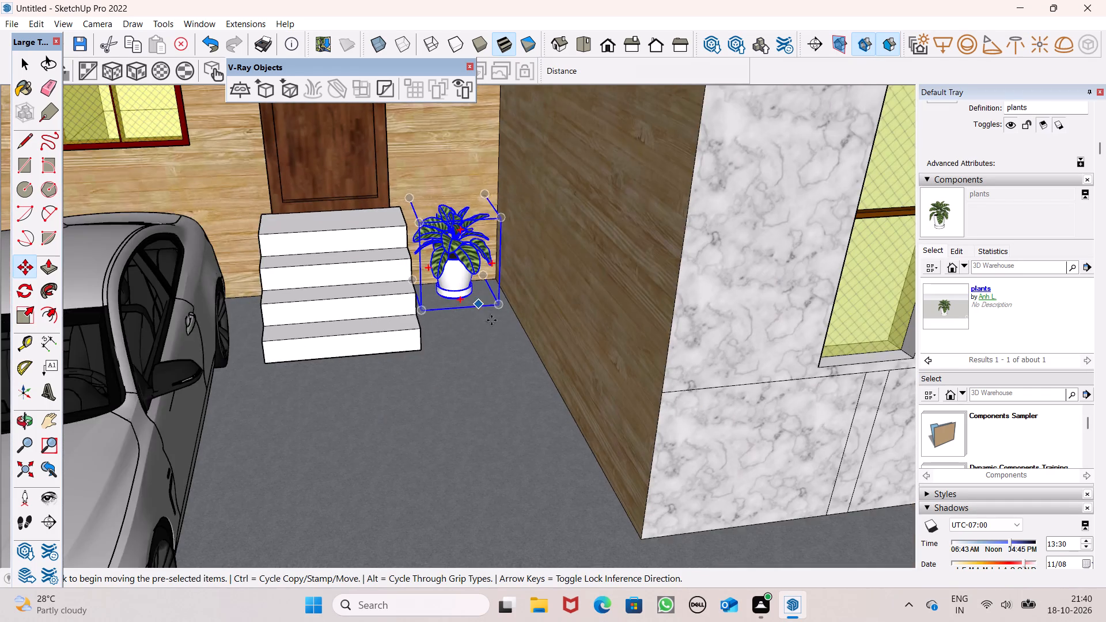
middle_click_drag(509, 327, 480, 271)
scroll(471, 163, "down", 6)
scroll(410, 259, "down", 5)
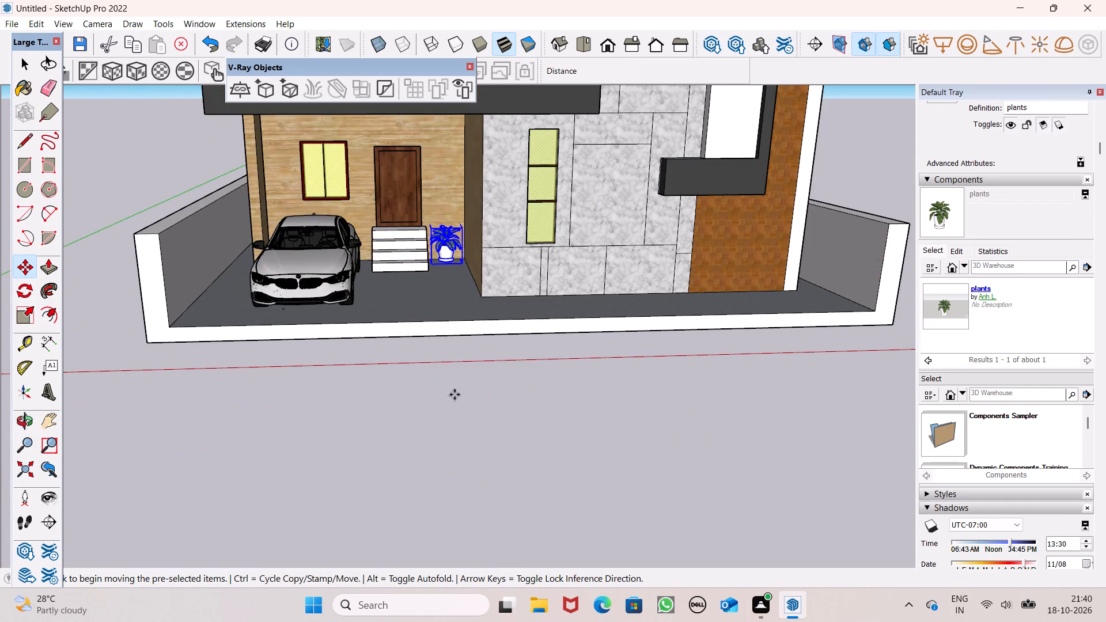
key("space")
left_click(456, 375)
scroll(435, 264, "down", 1)
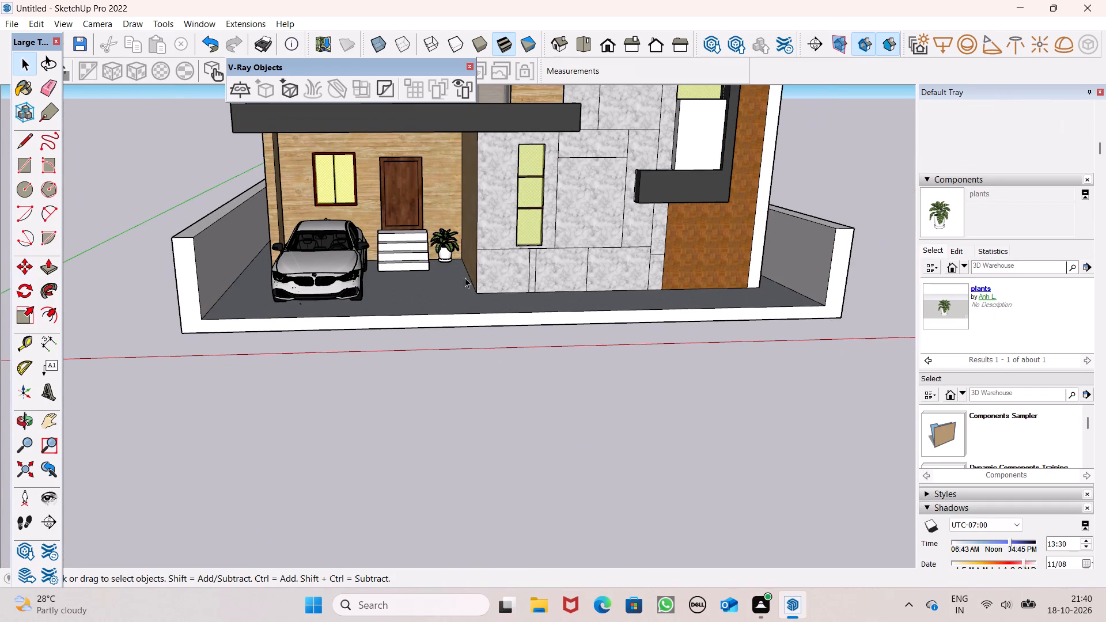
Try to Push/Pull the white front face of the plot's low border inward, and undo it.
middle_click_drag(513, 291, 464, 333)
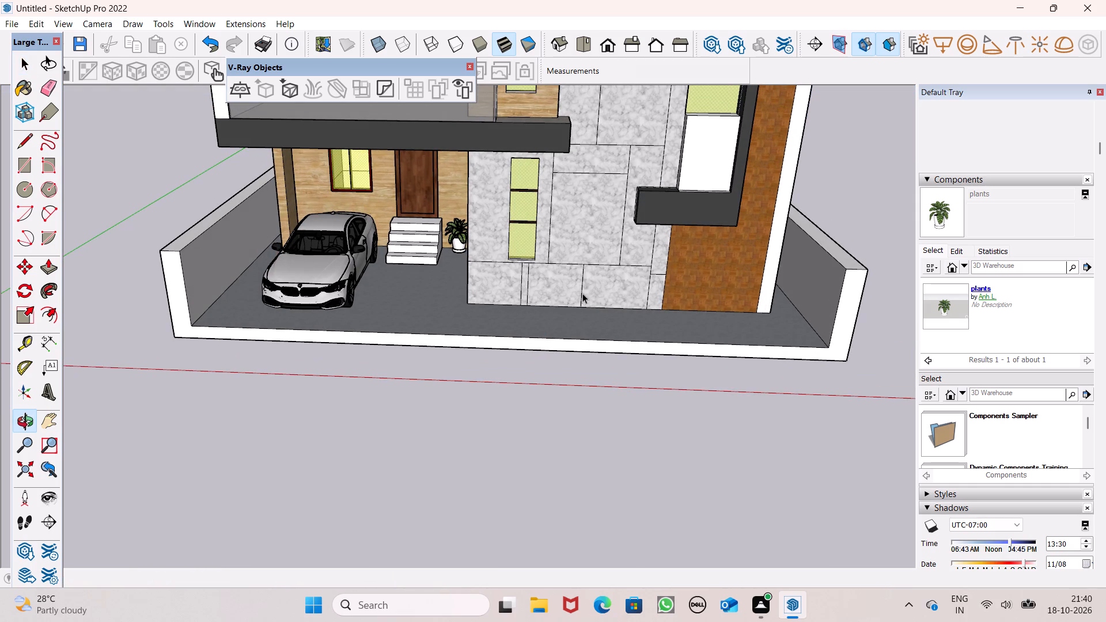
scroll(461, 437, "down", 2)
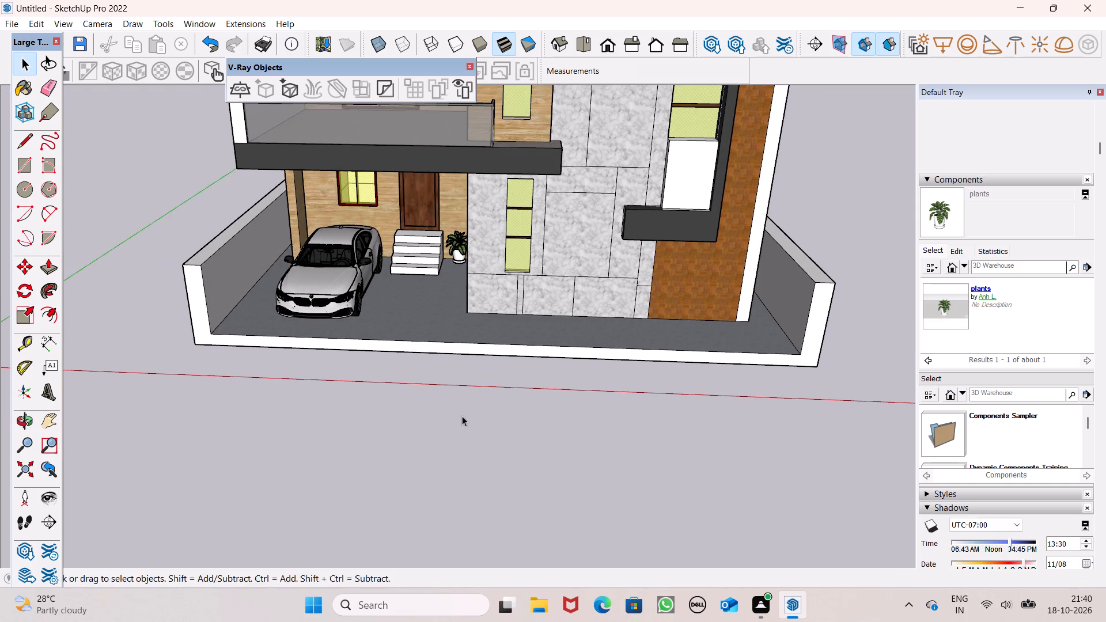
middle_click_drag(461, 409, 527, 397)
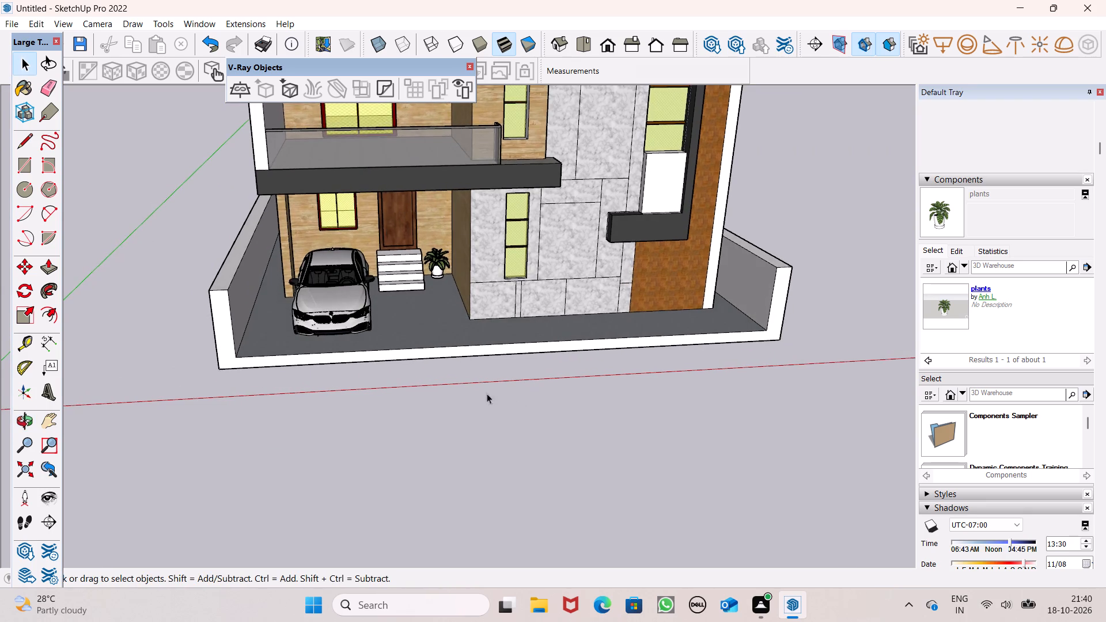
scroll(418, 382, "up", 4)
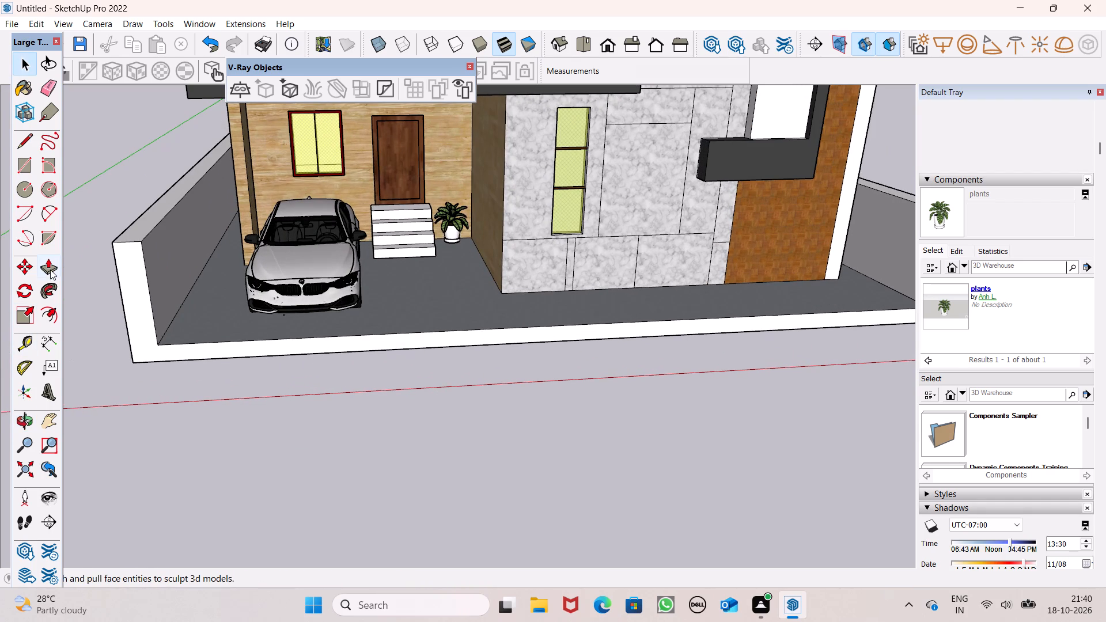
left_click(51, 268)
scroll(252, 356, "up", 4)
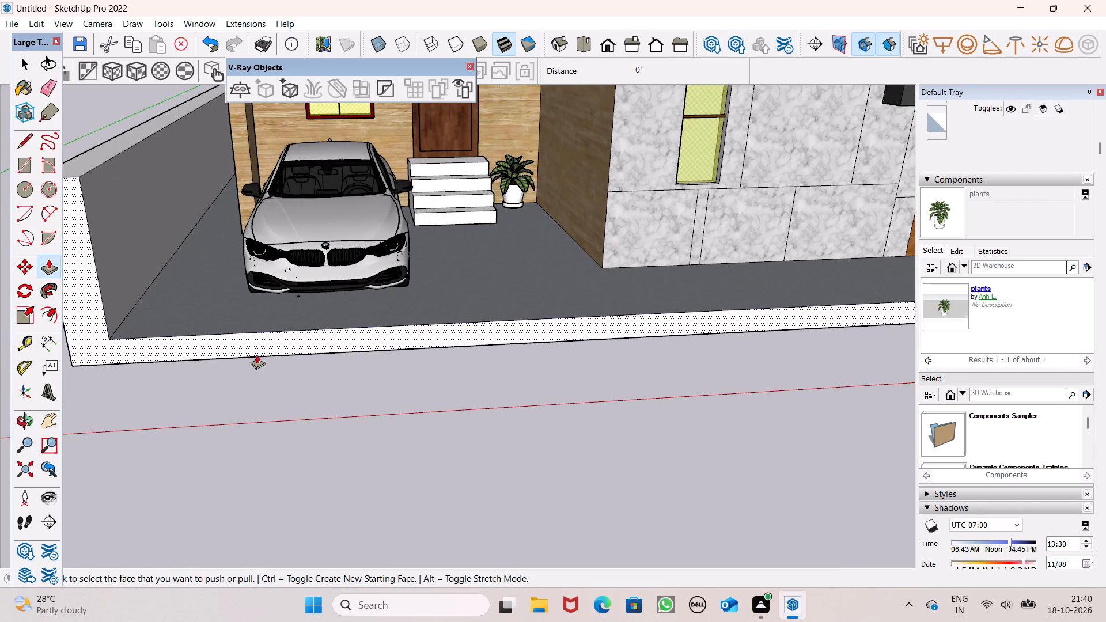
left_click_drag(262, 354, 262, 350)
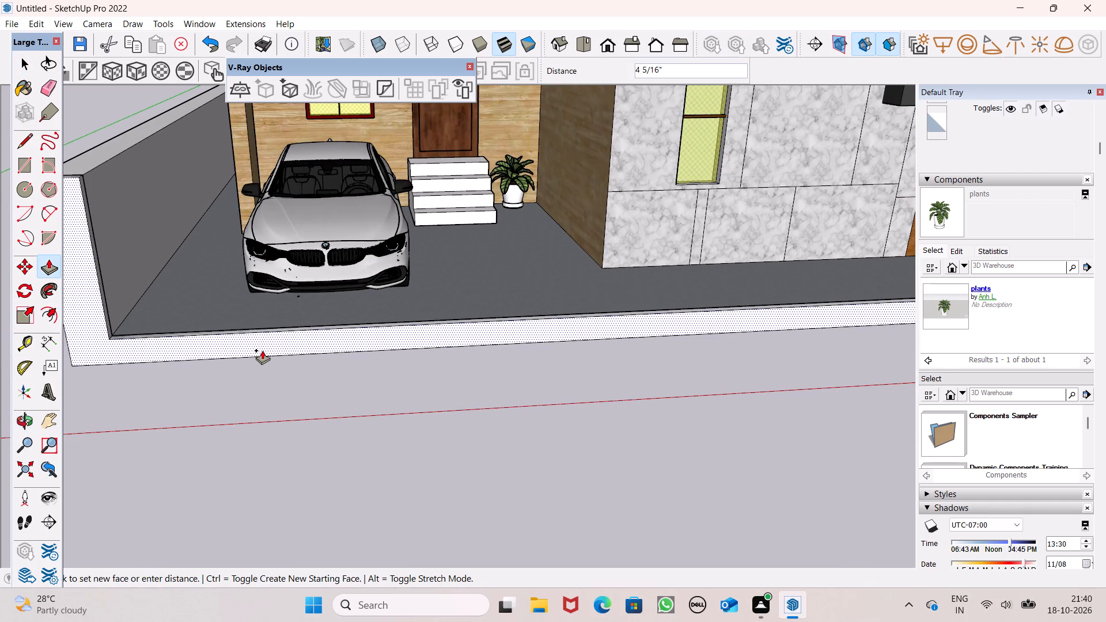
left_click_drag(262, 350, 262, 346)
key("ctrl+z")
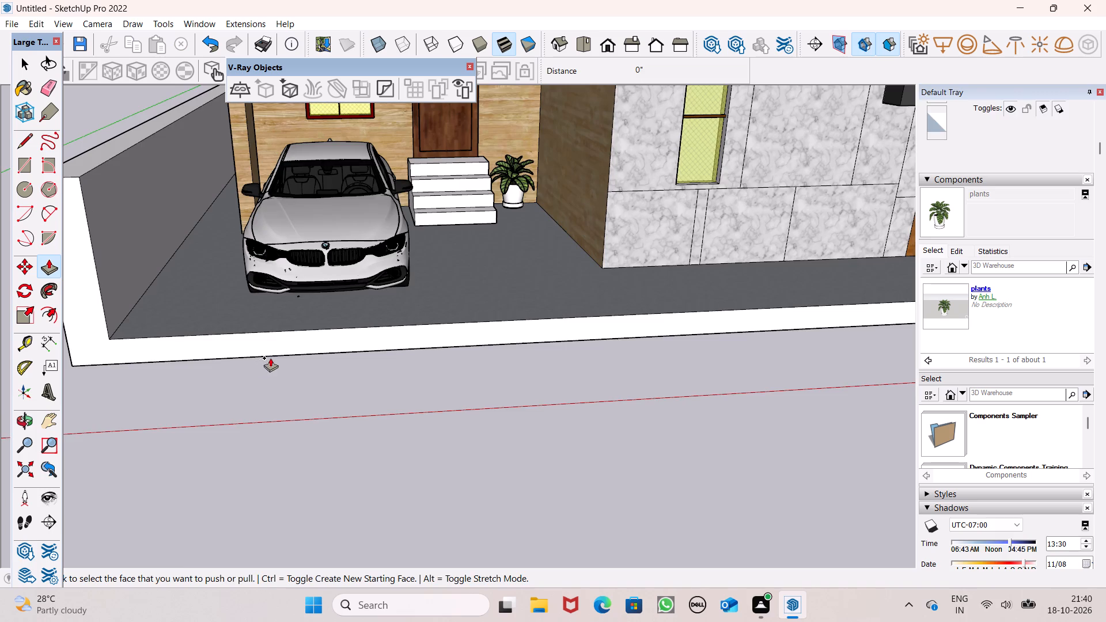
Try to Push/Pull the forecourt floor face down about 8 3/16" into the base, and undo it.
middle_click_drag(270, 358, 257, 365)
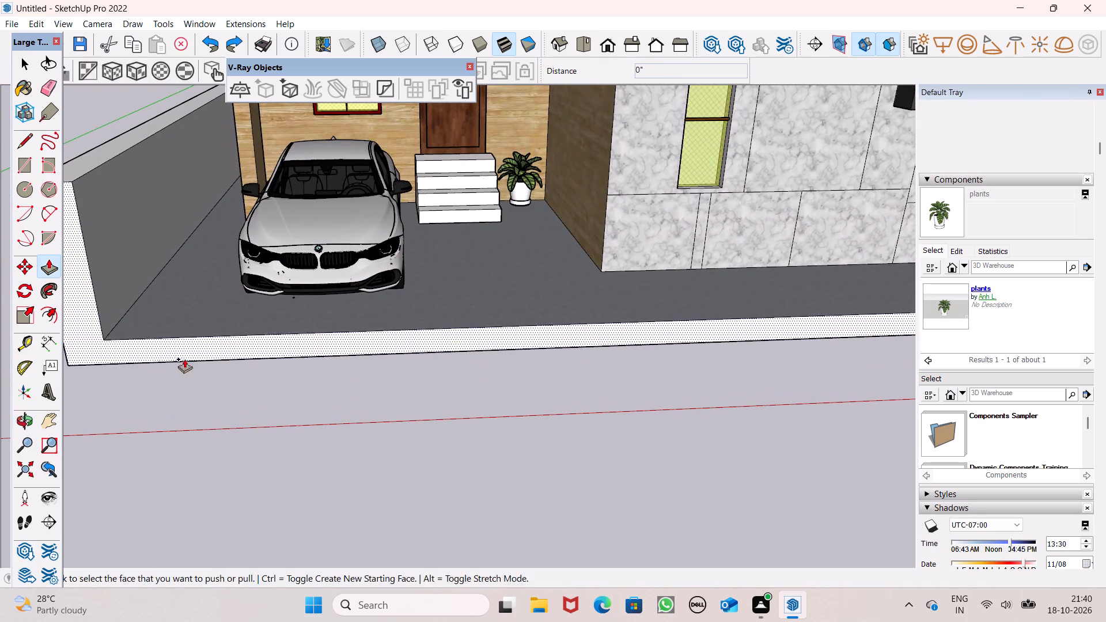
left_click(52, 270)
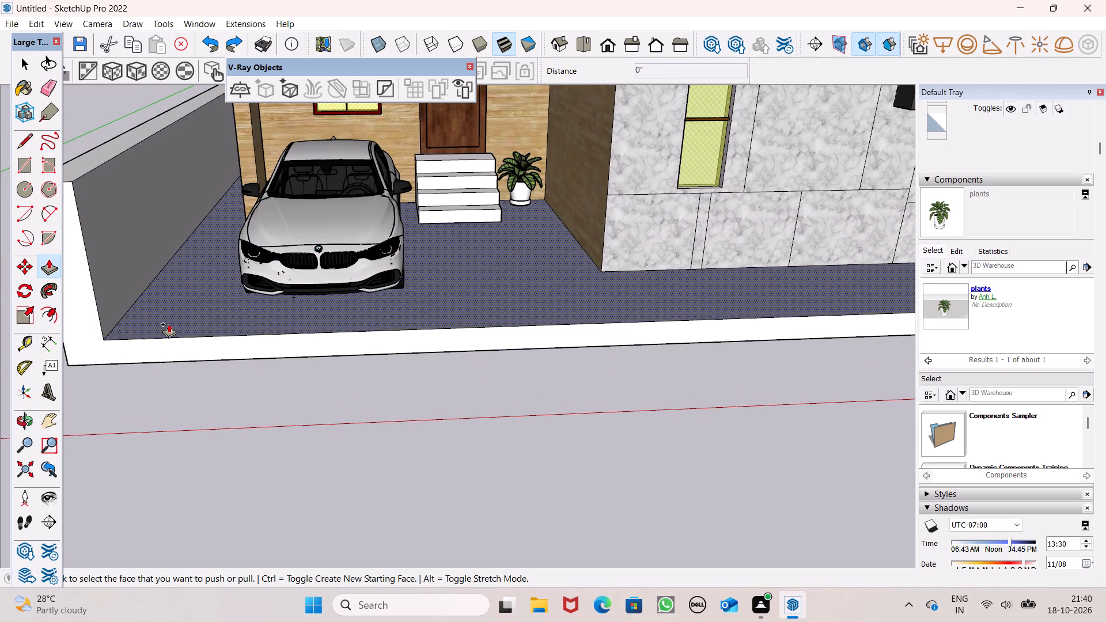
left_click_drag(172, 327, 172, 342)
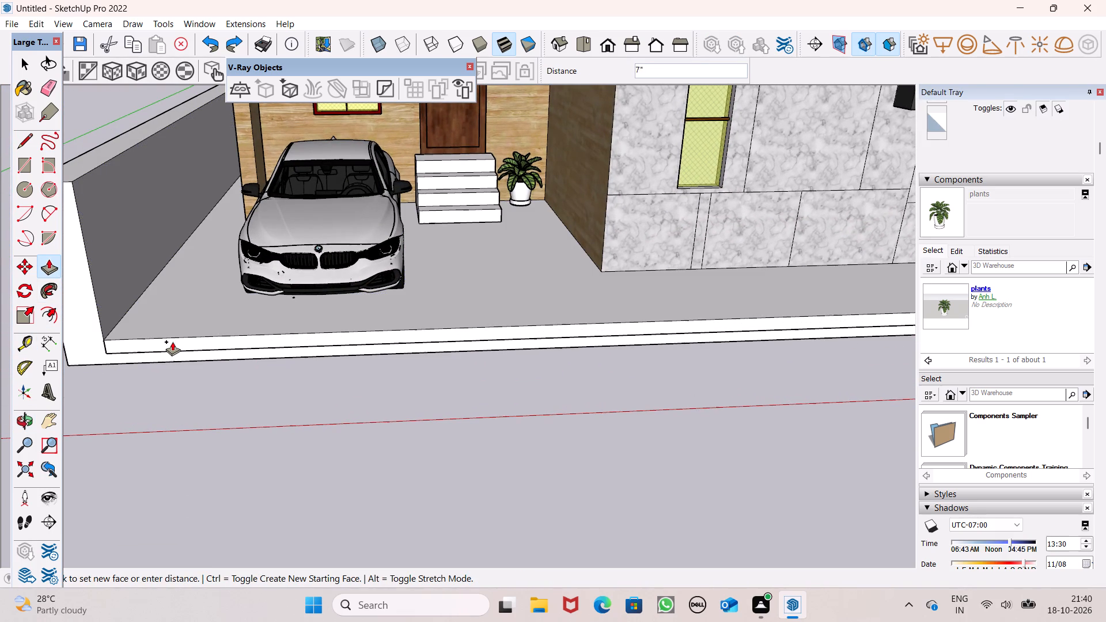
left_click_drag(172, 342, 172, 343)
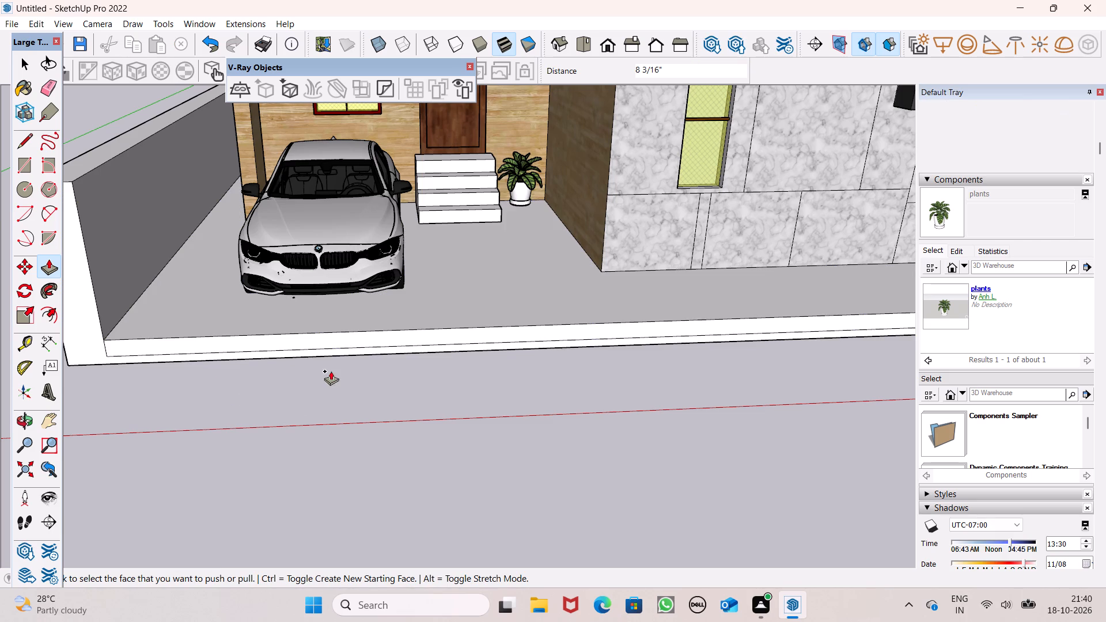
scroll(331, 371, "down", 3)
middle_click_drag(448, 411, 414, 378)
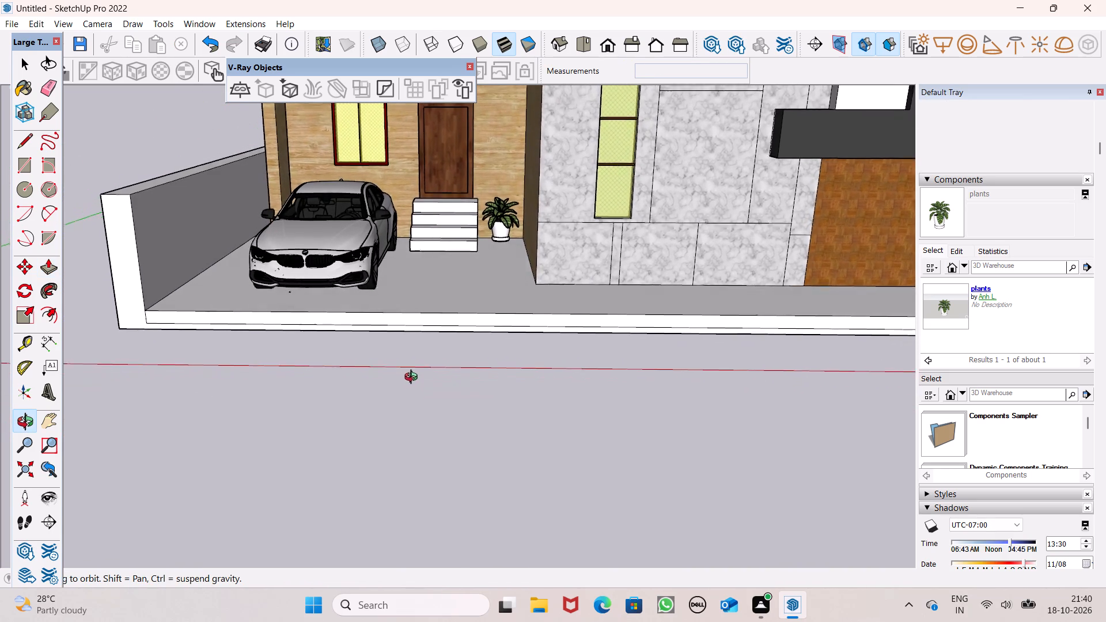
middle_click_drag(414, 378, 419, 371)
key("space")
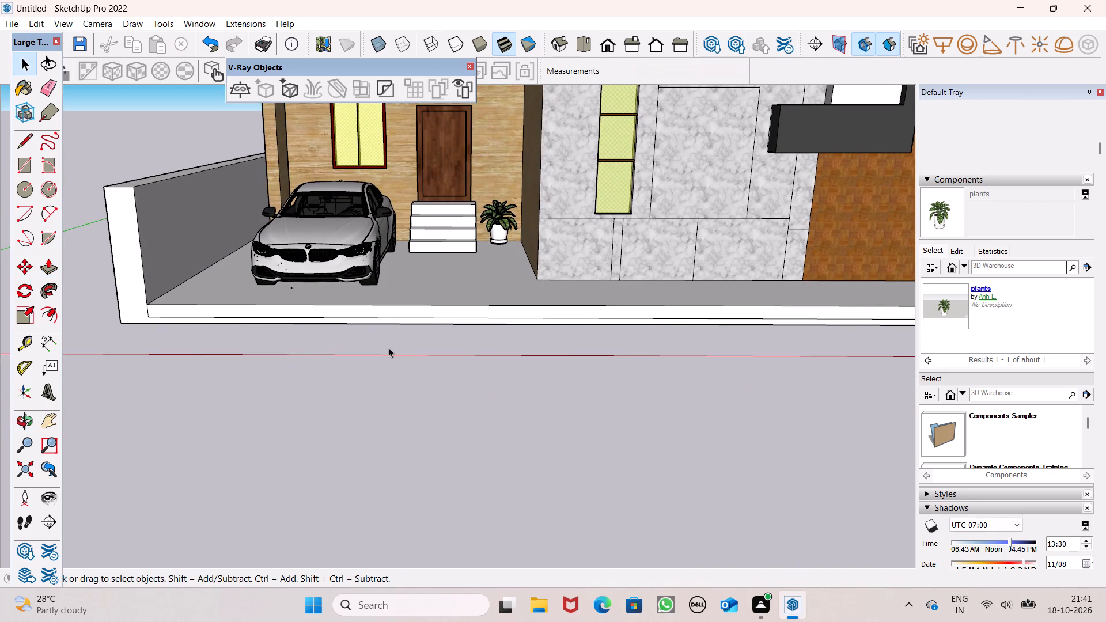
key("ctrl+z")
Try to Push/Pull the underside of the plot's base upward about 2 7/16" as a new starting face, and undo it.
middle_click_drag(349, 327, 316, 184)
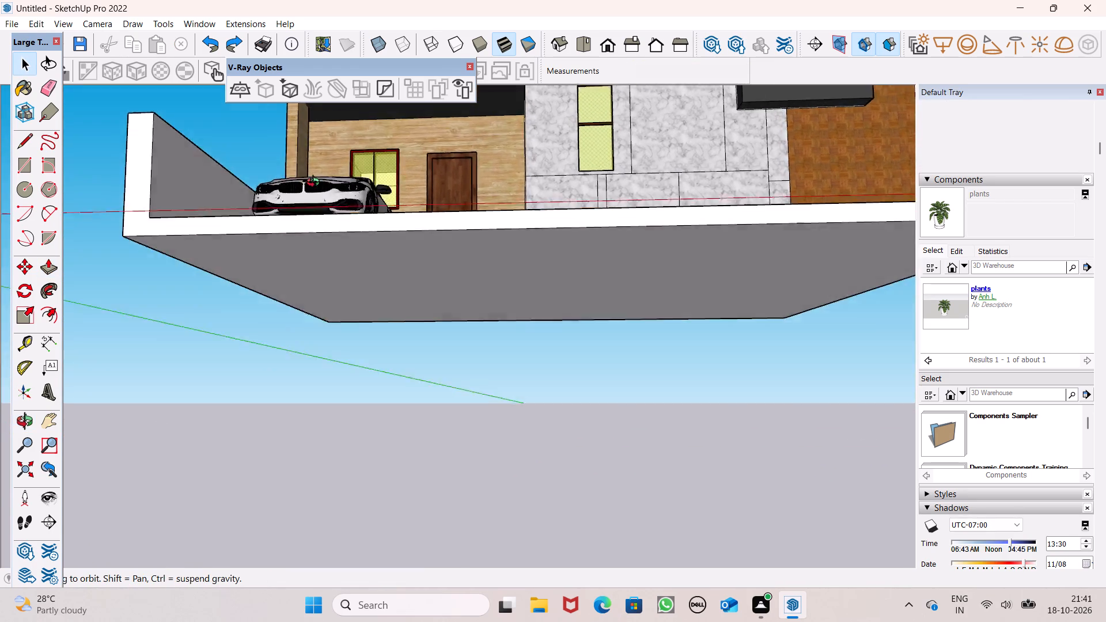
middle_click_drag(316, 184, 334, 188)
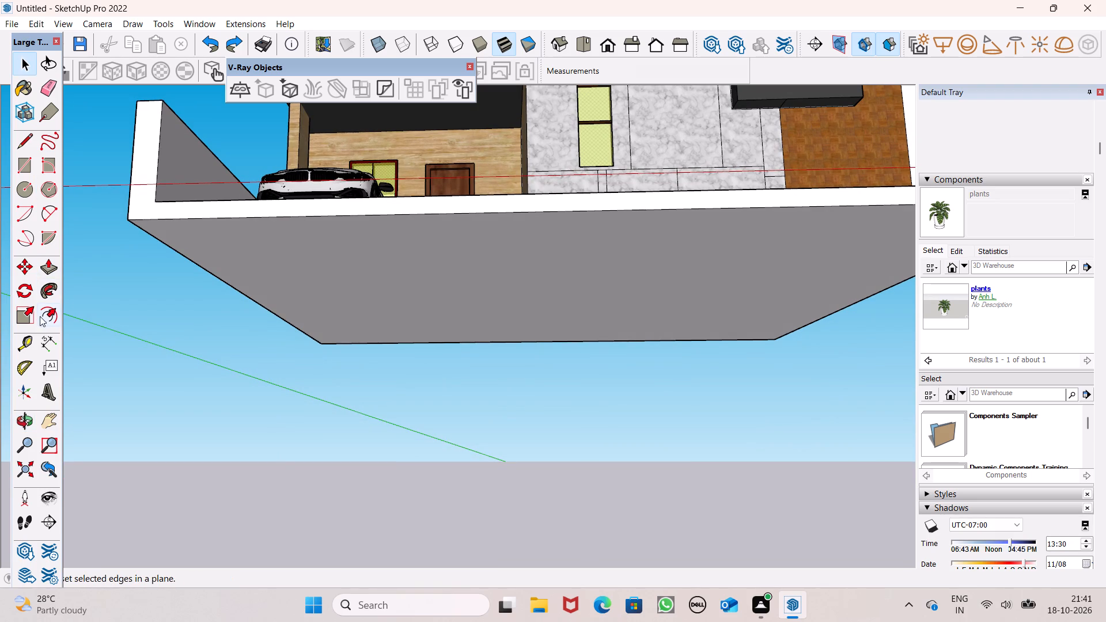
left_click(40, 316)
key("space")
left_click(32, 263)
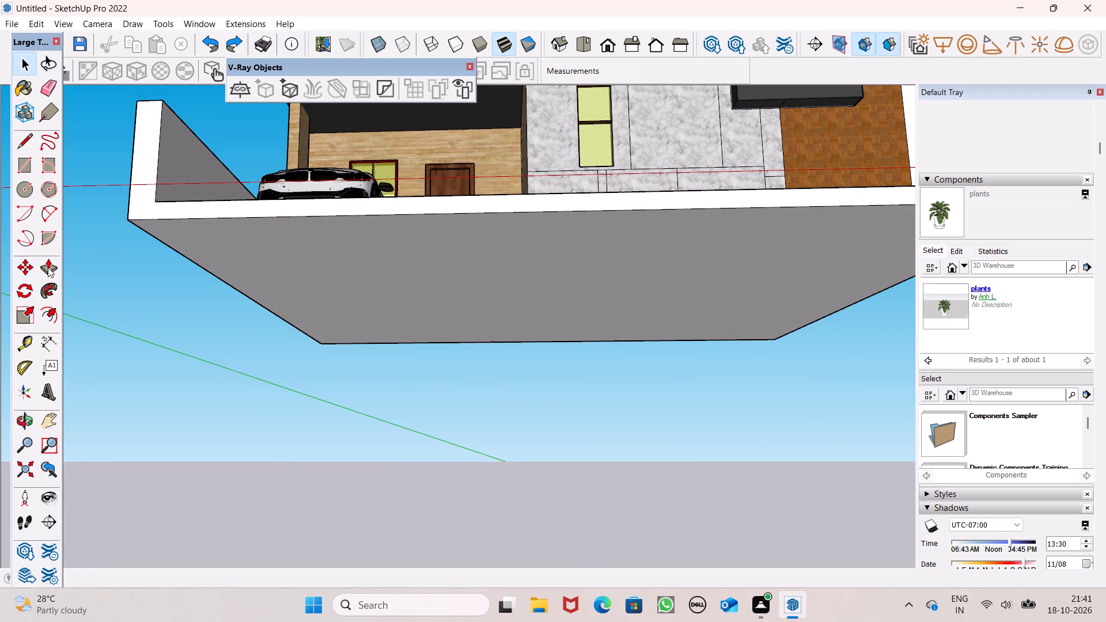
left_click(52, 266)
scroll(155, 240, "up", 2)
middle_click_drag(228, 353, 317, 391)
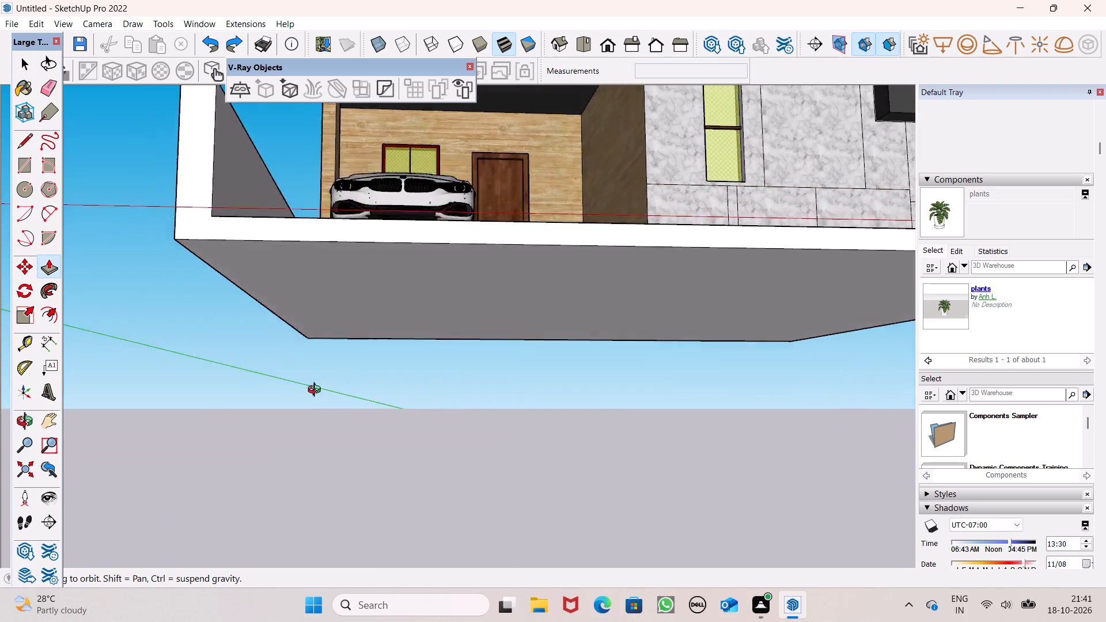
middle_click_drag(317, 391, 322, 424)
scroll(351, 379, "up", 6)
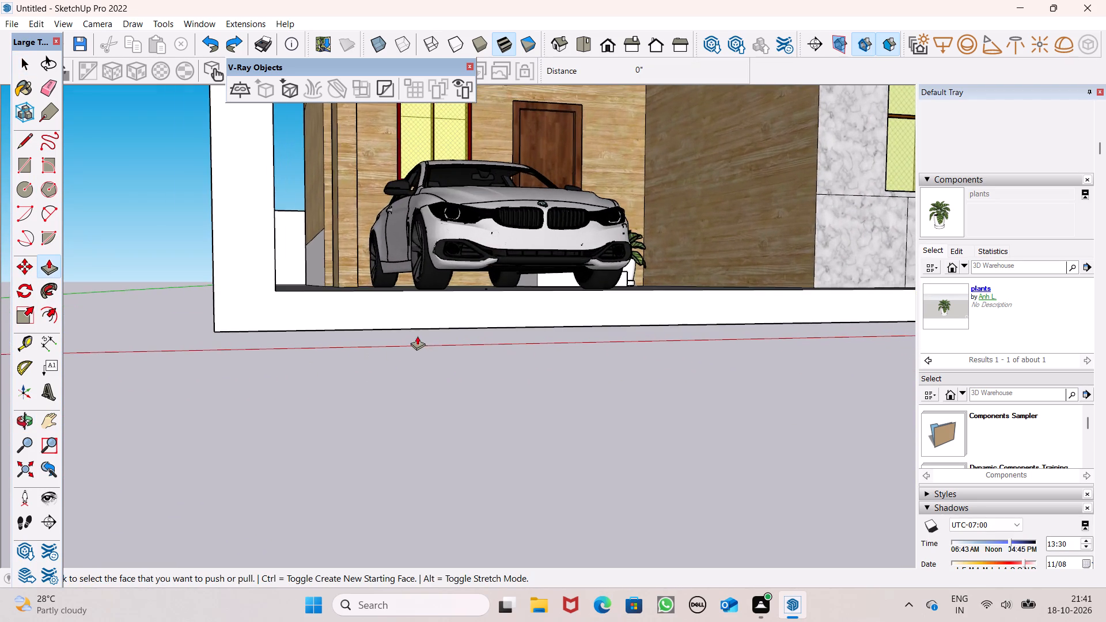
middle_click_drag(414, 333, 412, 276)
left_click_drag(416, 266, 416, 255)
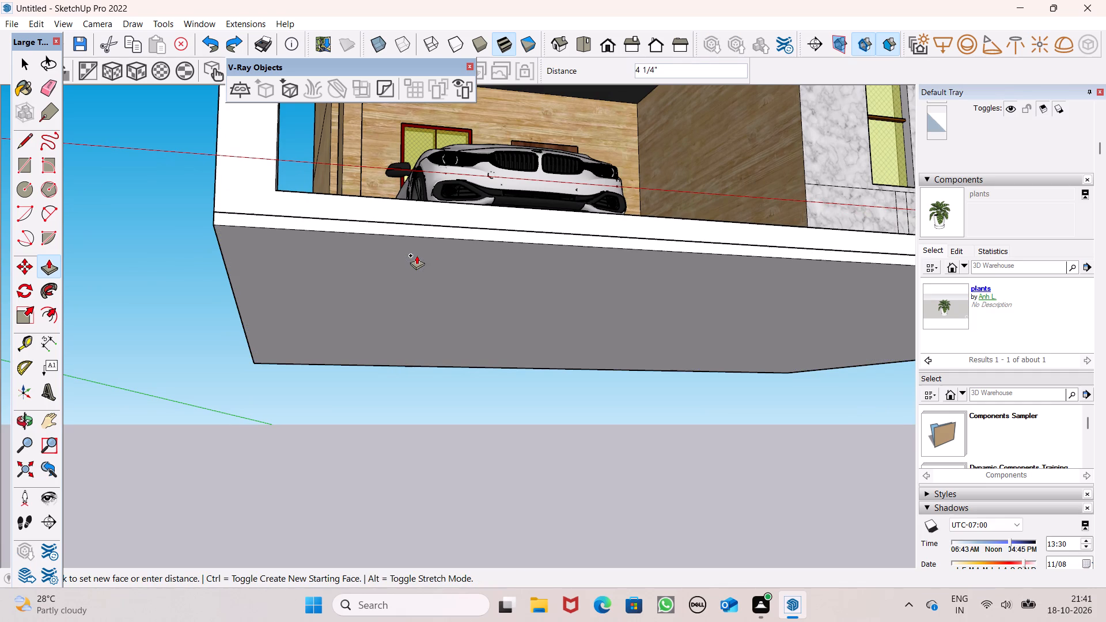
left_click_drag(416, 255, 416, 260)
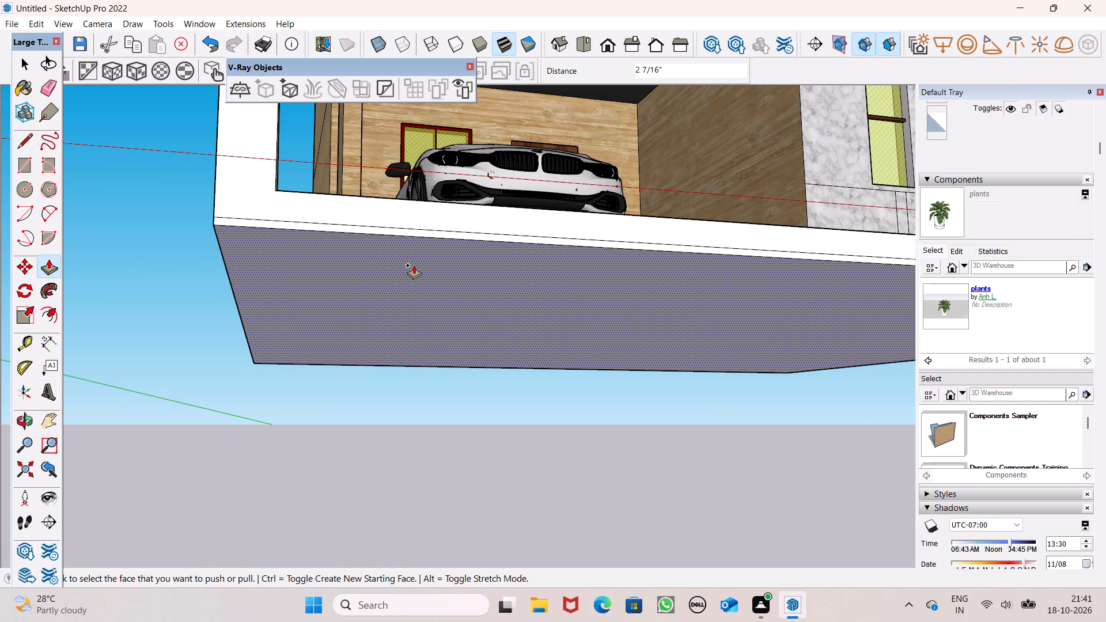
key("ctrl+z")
Push the base's underside up about 3 15/16" as a new starting face, splitting the plot's front edge into two strips.
left_click_drag(413, 263, 411, 253)
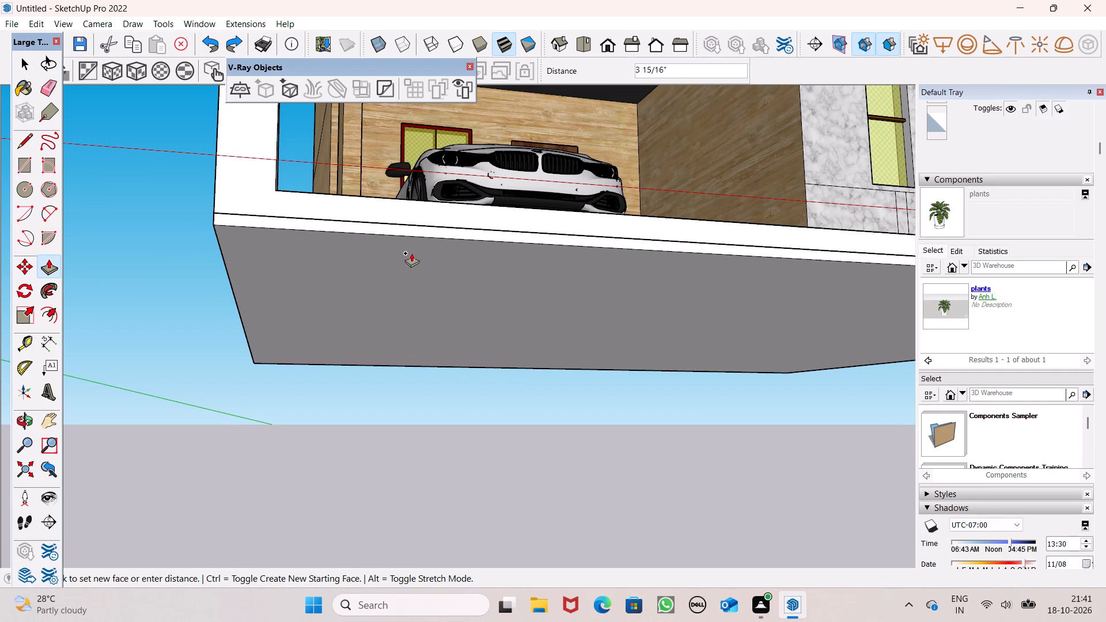
left_click_drag(411, 253, 412, 253)
key("space")
scroll(285, 227, "down", 6)
middle_click_drag(276, 320, 259, 433)
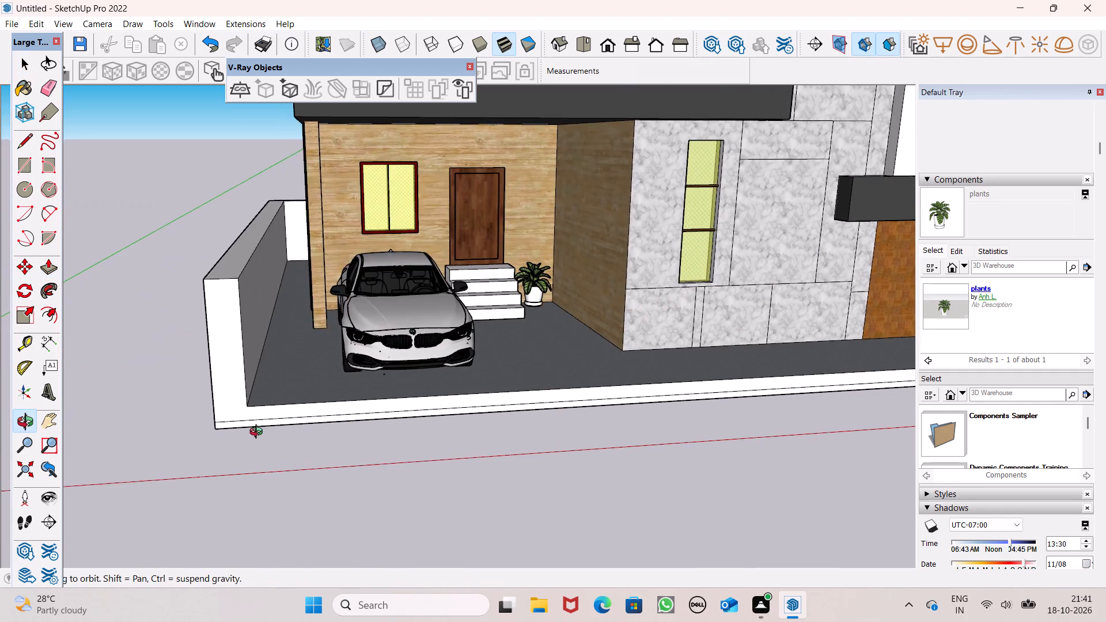
middle_click_drag(259, 433, 228, 396)
scroll(313, 233, "down", 7)
middle_click_drag(323, 295, 328, 384)
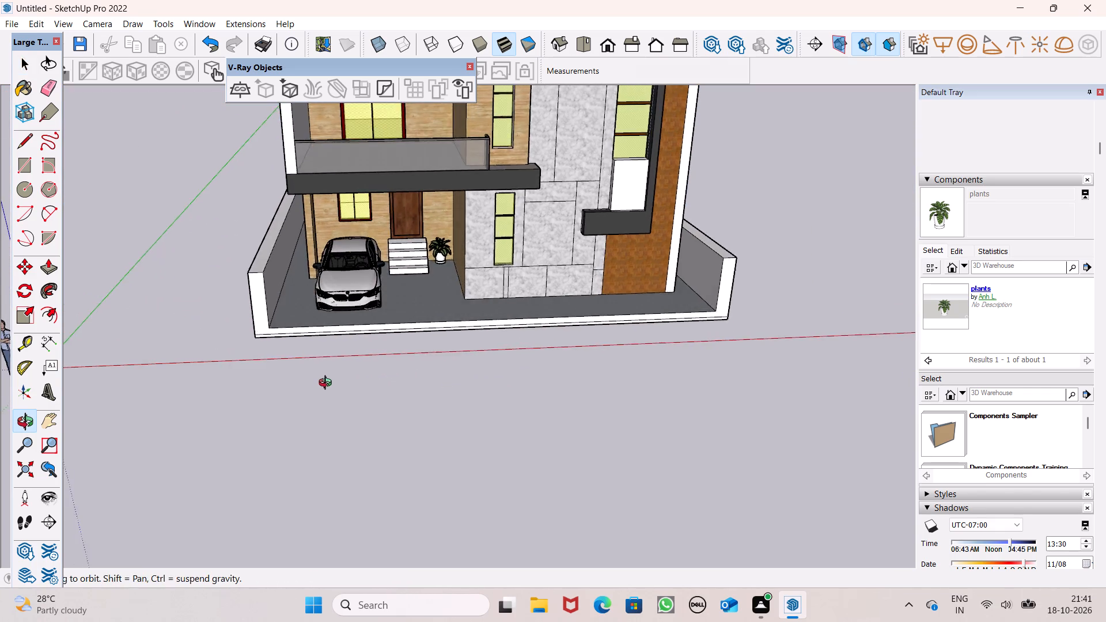
middle_click_drag(328, 384, 324, 369)
scroll(326, 378, "up", 4)
scroll(323, 242, "down", 2)
middle_click_drag(360, 301, 353, 361)
scroll(353, 364, "up", 1)
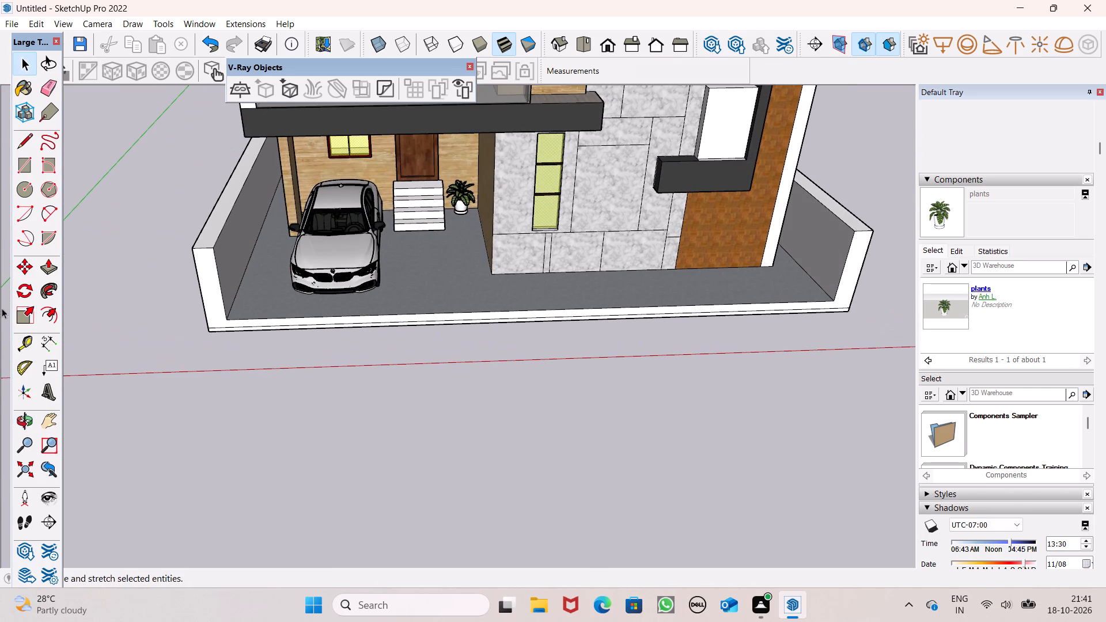
Pull the lower strip of the plot's front edge outward about 6' 10 1/8" to form a slab in front of the forecourt.
left_click(44, 267)
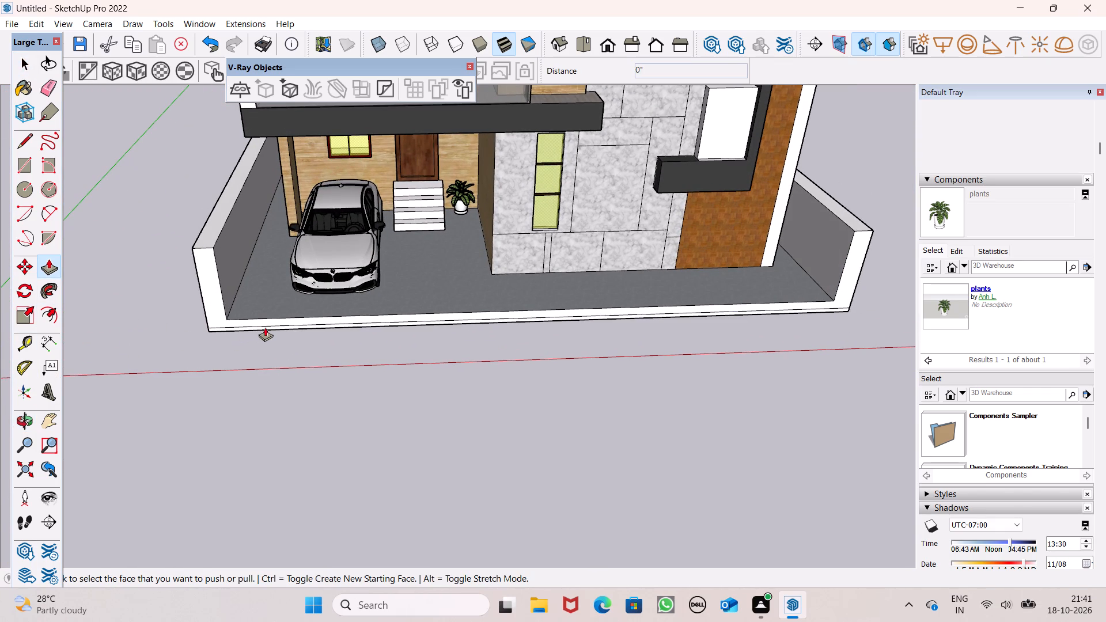
left_click_drag(265, 327, 272, 390)
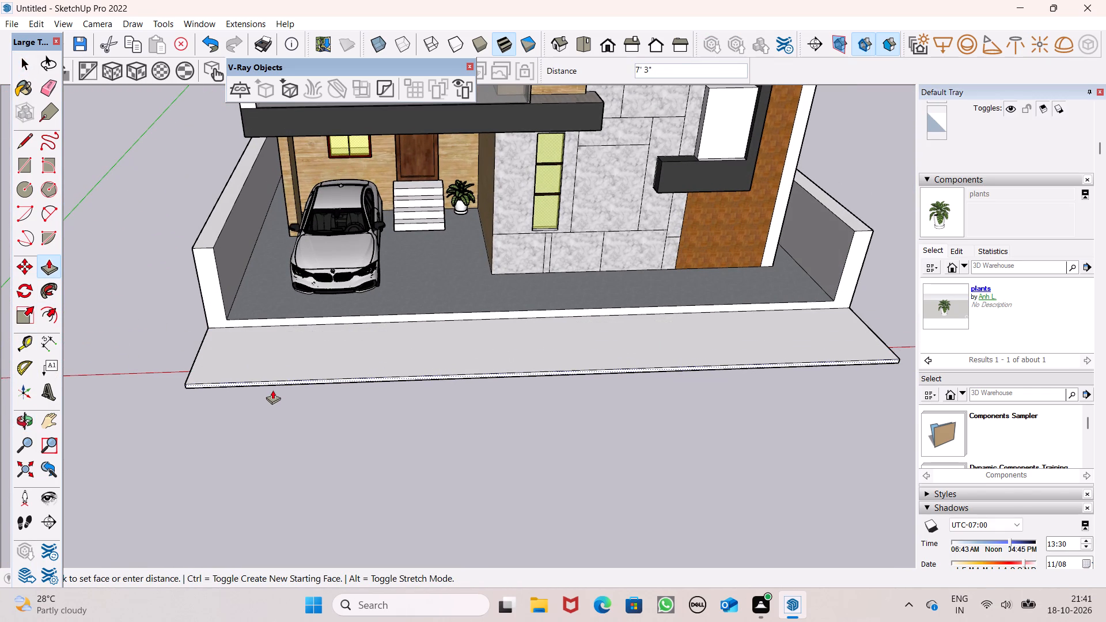
left_click_drag(272, 390, 274, 385)
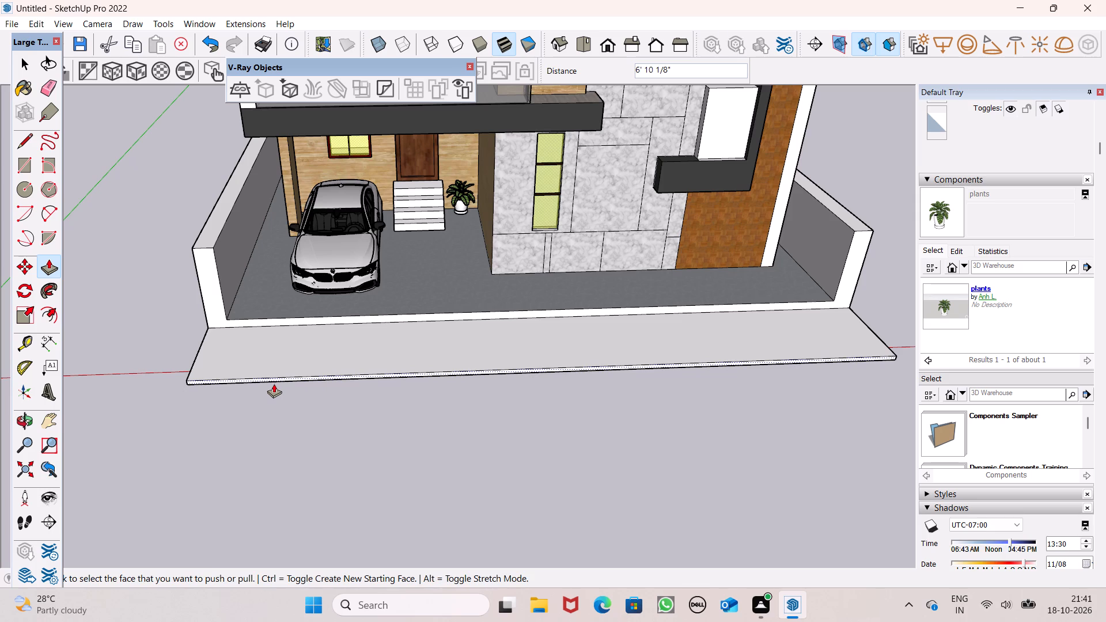
key("space")
scroll(127, 295, "down", 2)
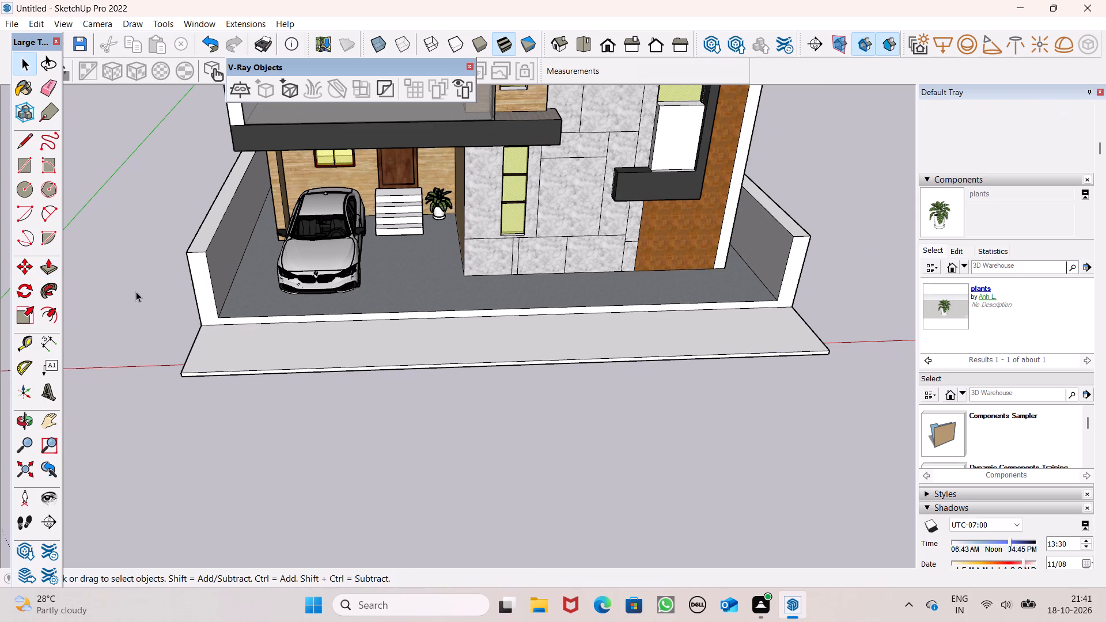
scroll(142, 289, "down", 3)
middle_click_drag(455, 384, 371, 464)
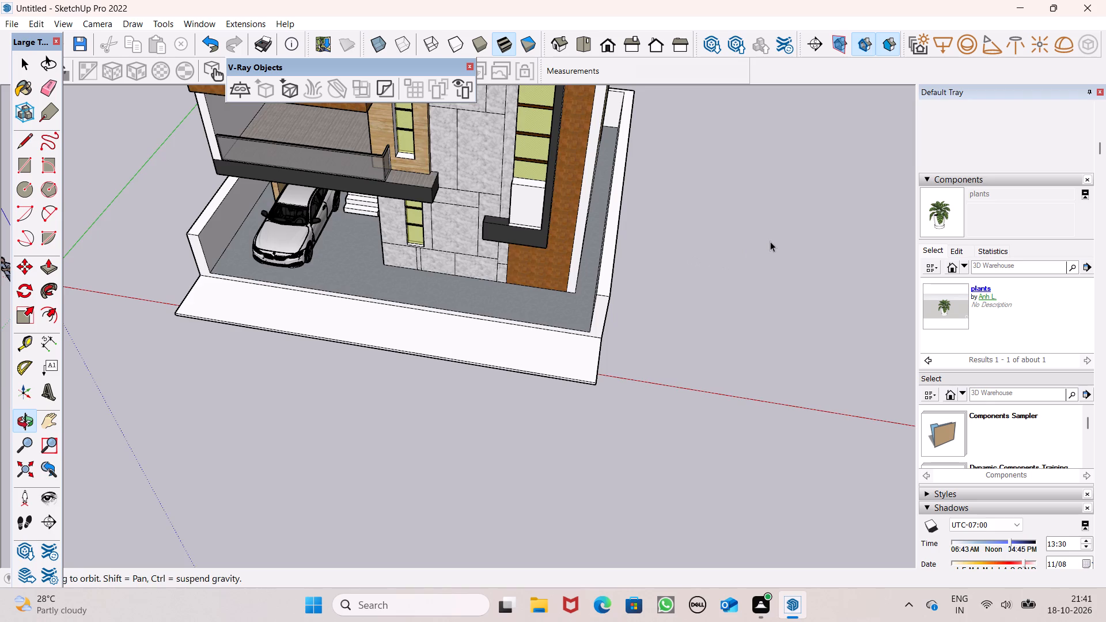
Switch the materials library to the Landscaping, Fencing and Vegetation collection and look through its swatches.
scroll(770, 245, "down", 1)
scroll(976, 329, "down", 6)
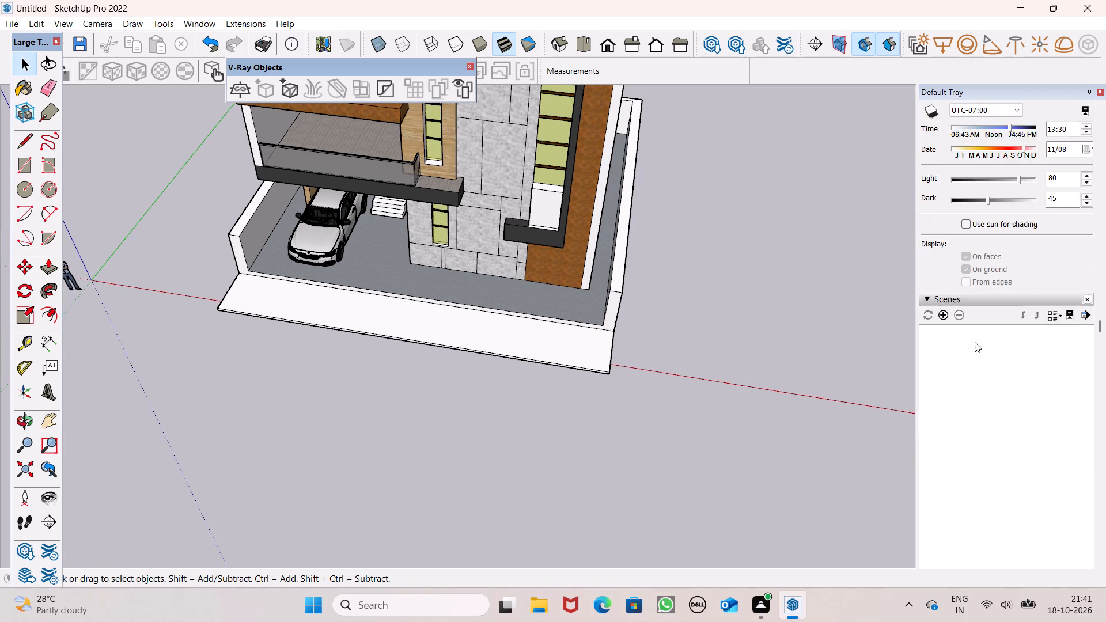
scroll(969, 332, "down", 14)
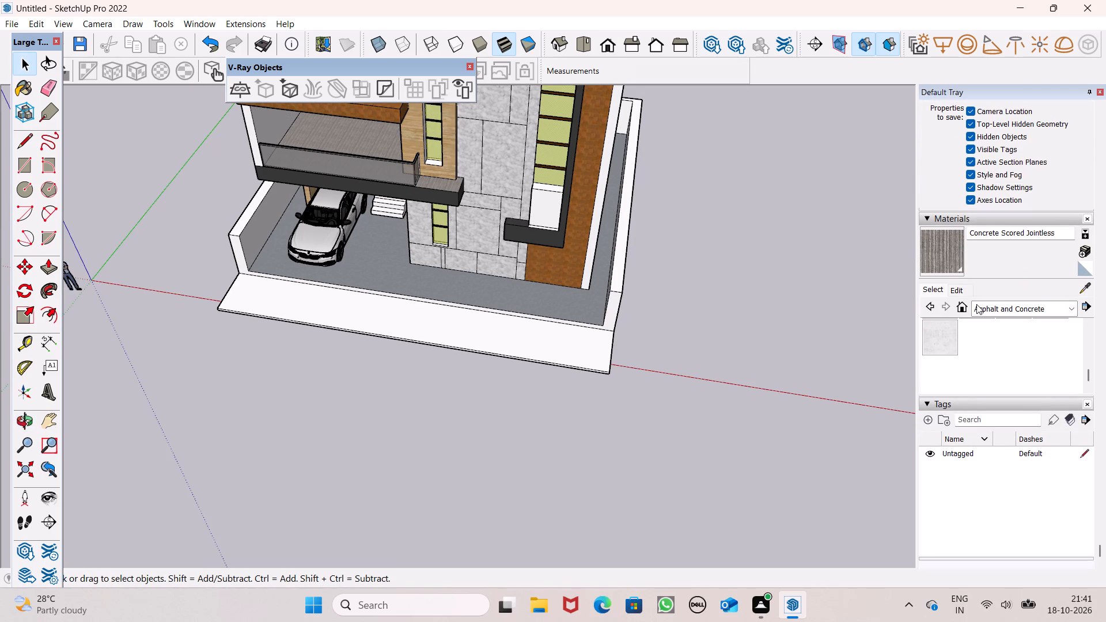
left_click(992, 312)
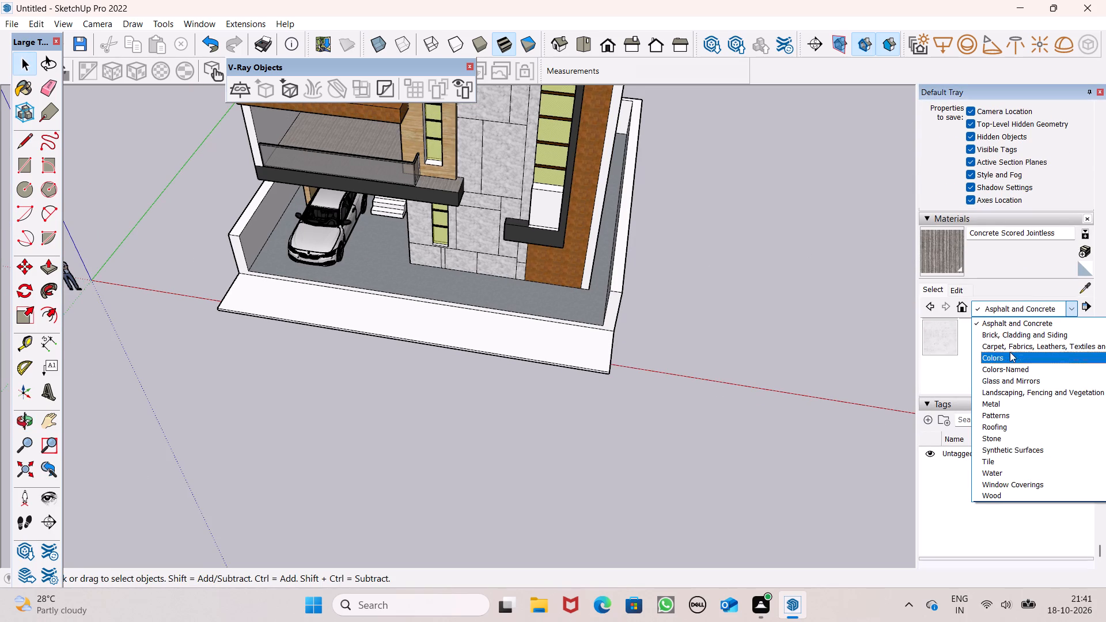
left_click(1013, 395)
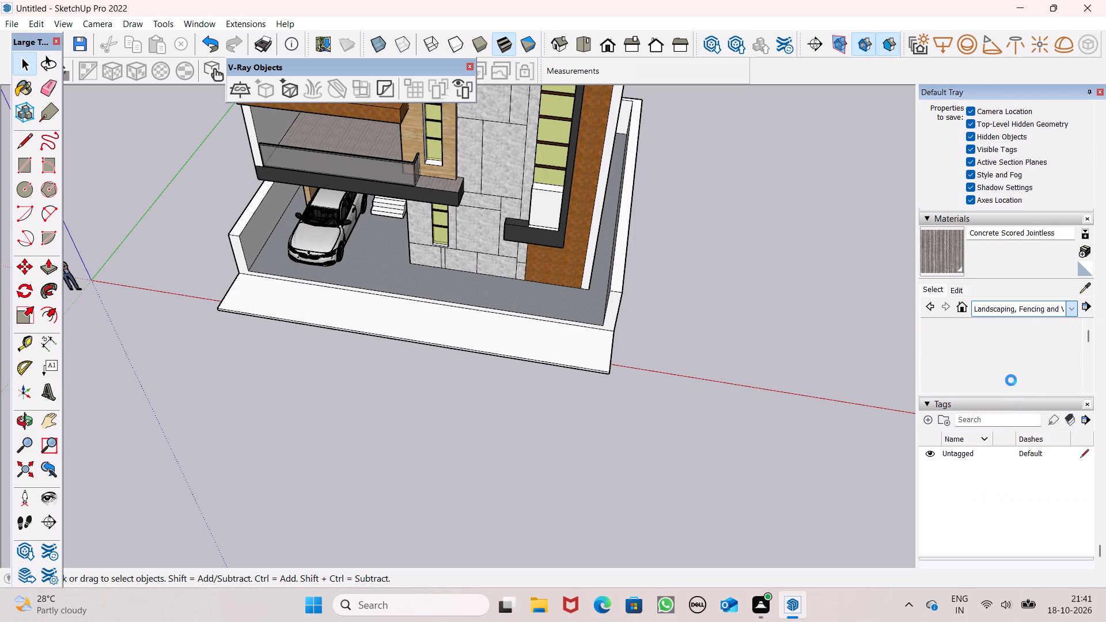
scroll(1010, 366, "down", 3)
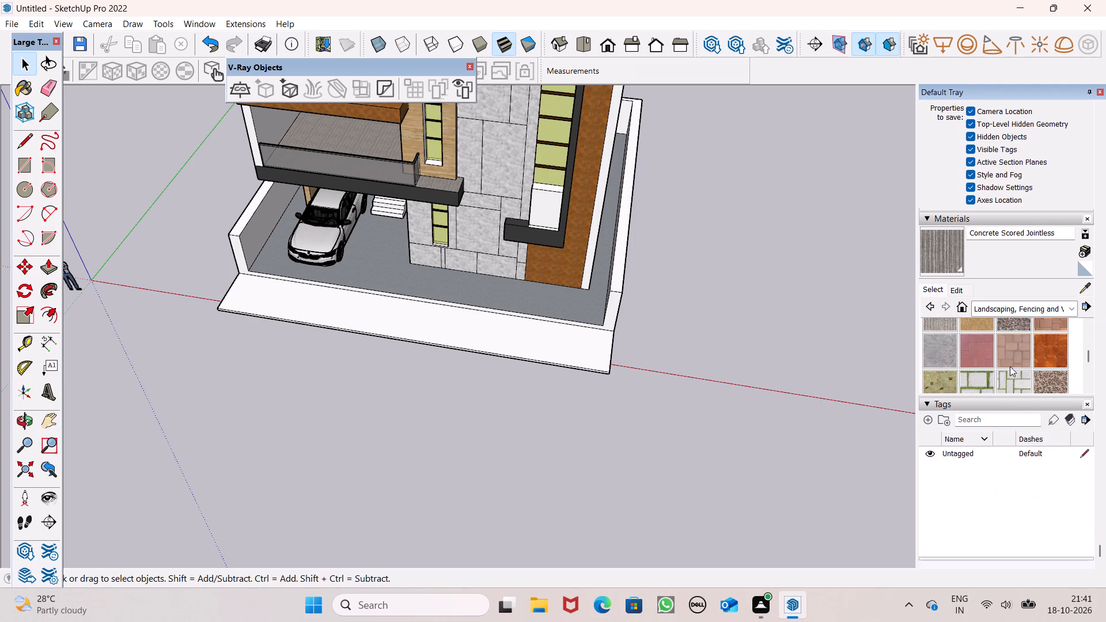
scroll(986, 362, "down", 4)
scroll(707, 332, "down", 2)
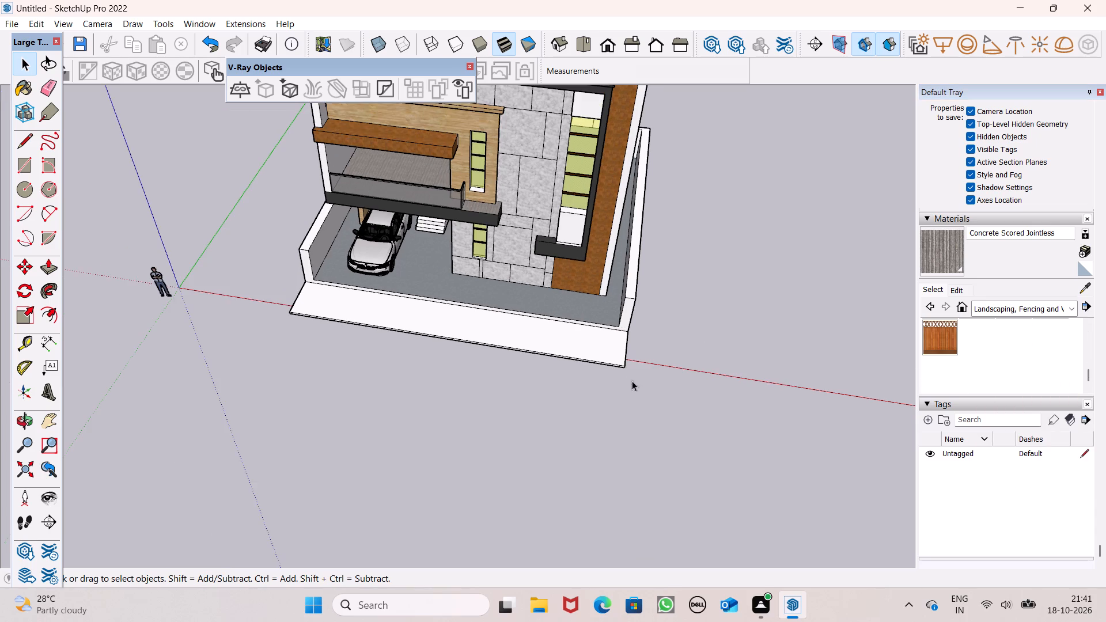
Draw a lengthwise line across the front slab's top between its short edges' midpoints, splitting it into two strips.
middle_click_drag(660, 405, 724, 469)
scroll(695, 378, "up", 7)
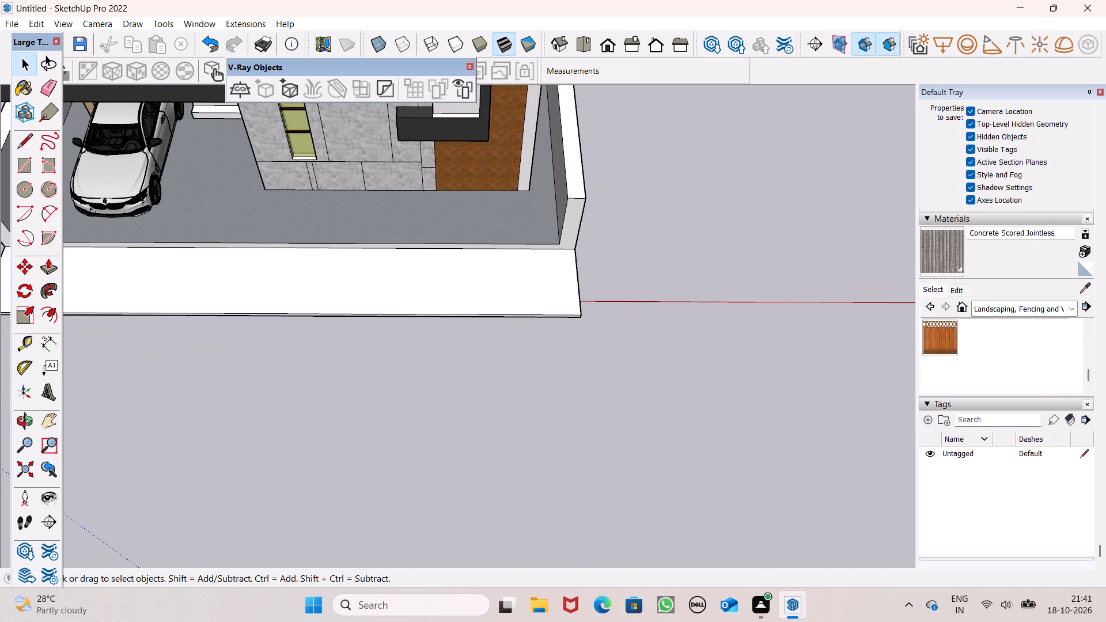
left_click(26, 140)
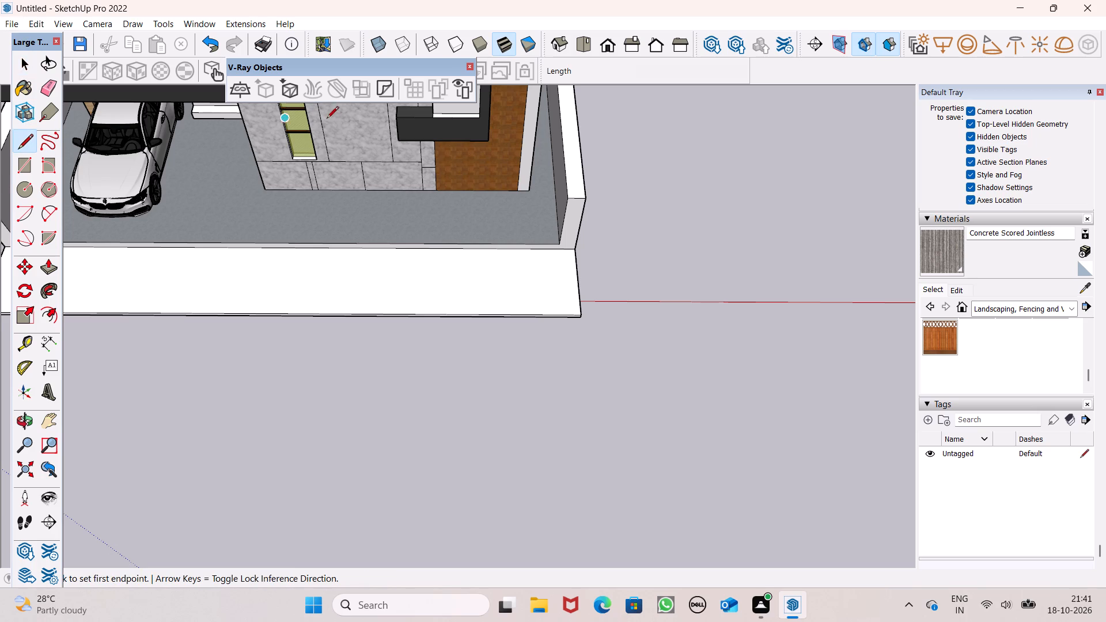
scroll(330, 122, "down", 6)
scroll(250, 205, "up", 7)
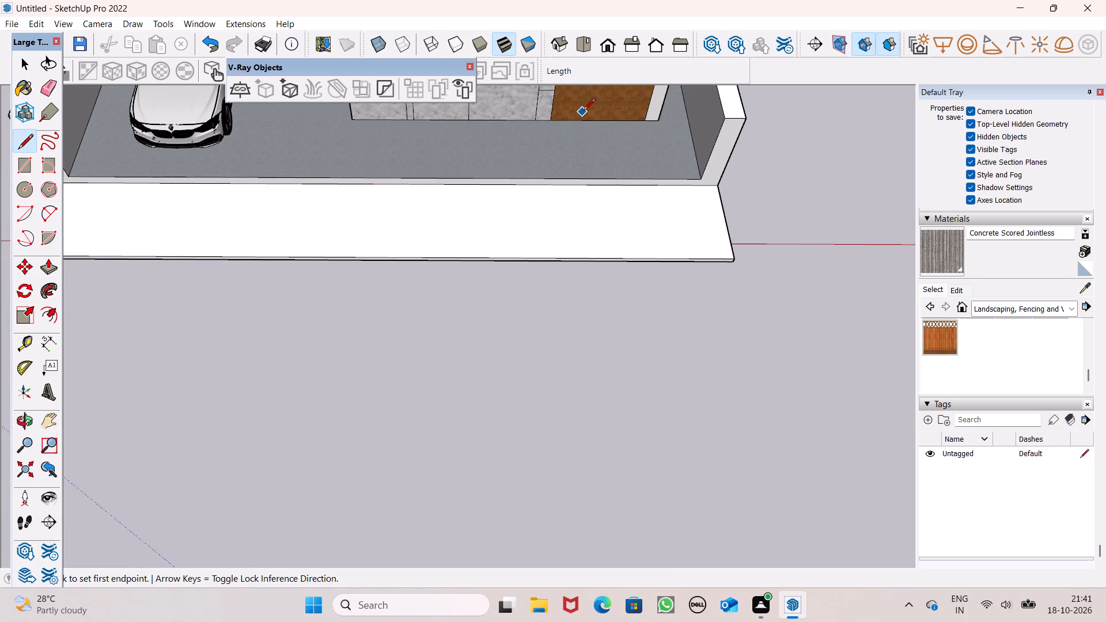
scroll(588, 117, "down", 5)
scroll(467, 154, "down", 2)
scroll(391, 166, "up", 2)
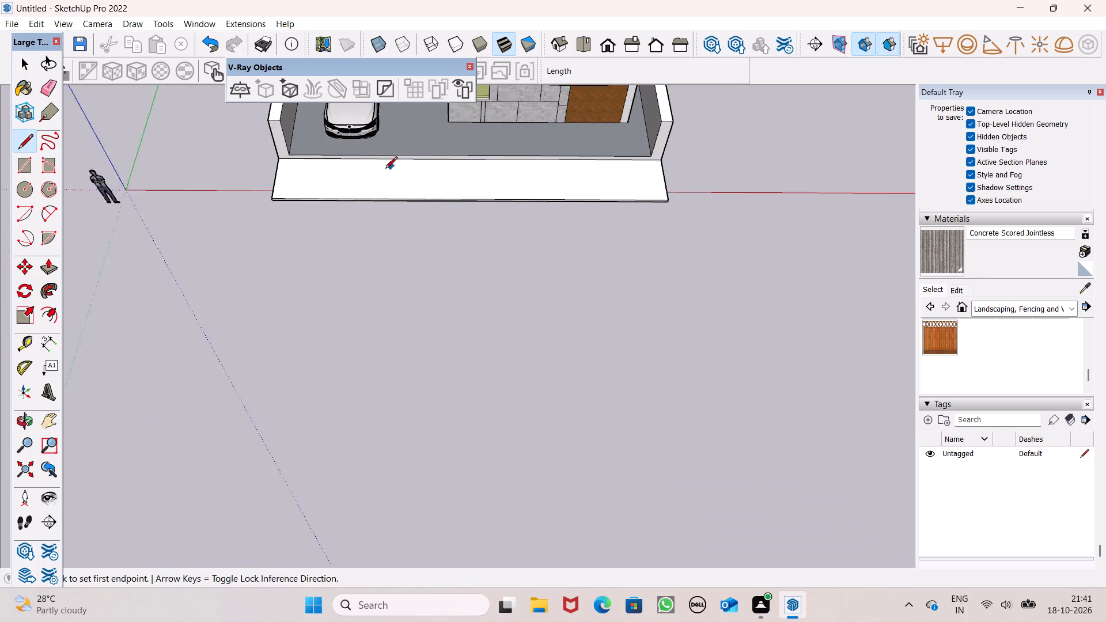
scroll(385, 169, "up", 4)
scroll(300, 173, "up", 5)
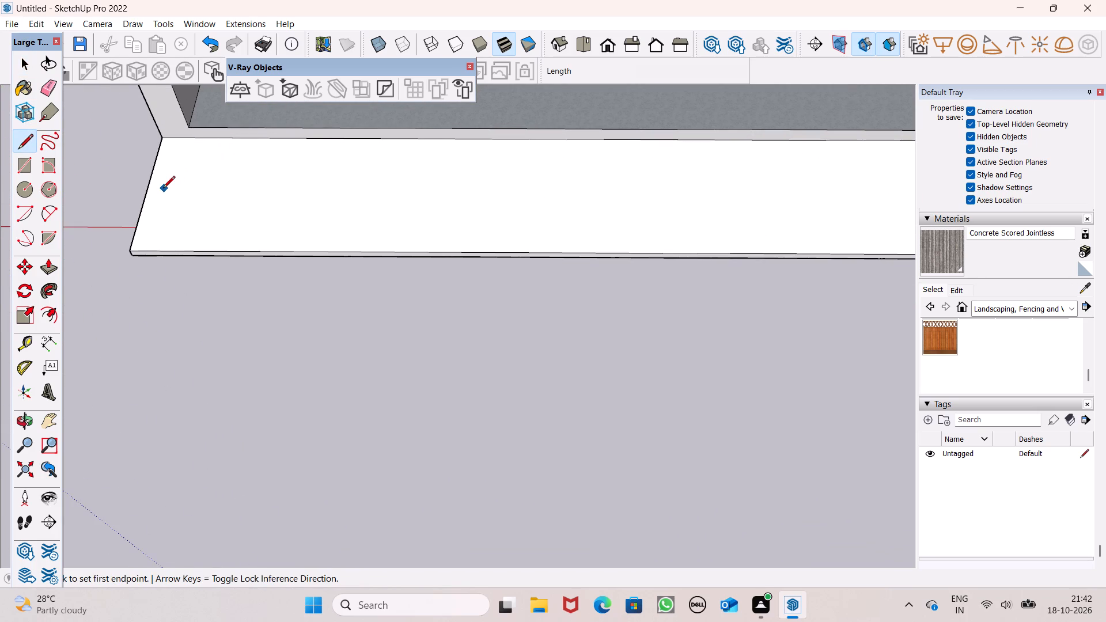
scroll(127, 141, "down", 2)
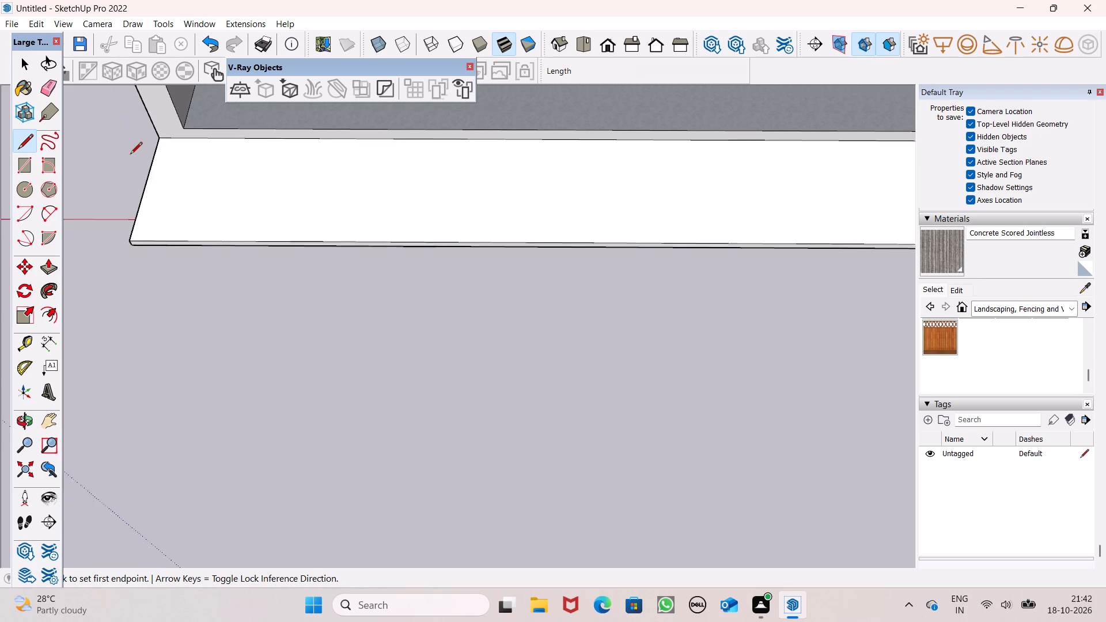
scroll(130, 155, "down", 1)
middle_click_drag(133, 159, 108, 169)
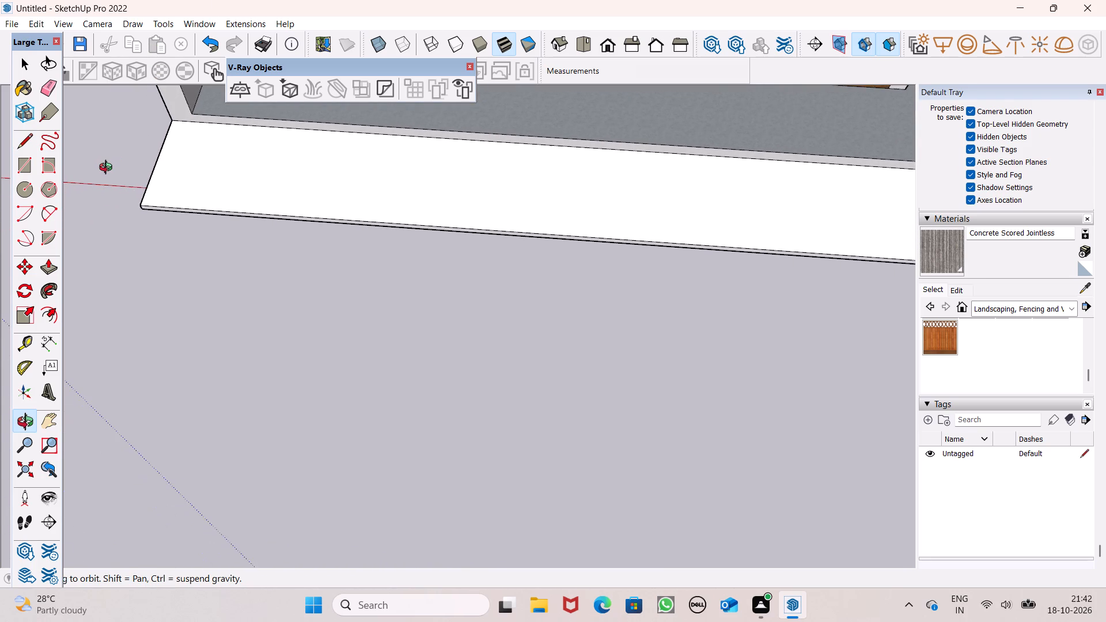
middle_click_drag(108, 169, 109, 170)
left_click(156, 160)
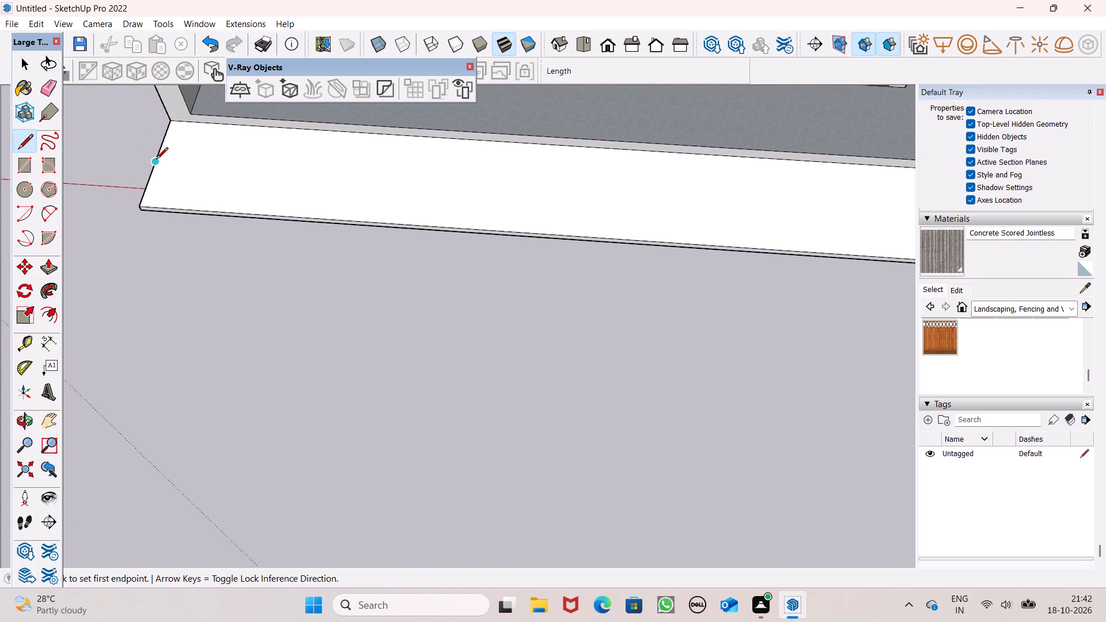
scroll(177, 166, "down", 3)
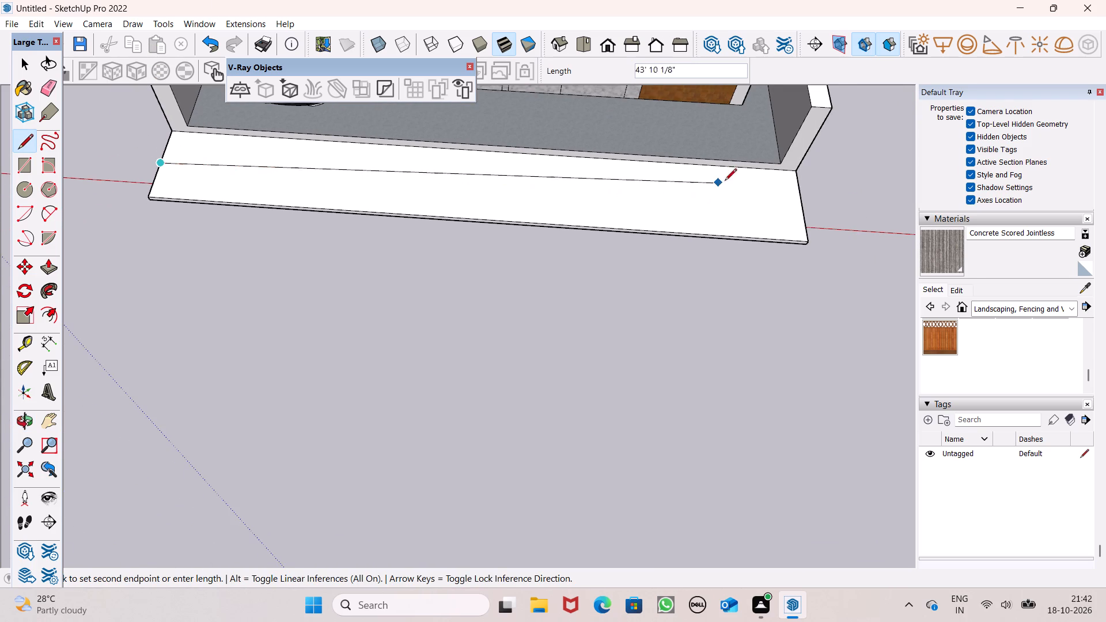
scroll(731, 181, "up", 4)
left_click(819, 213)
scroll(461, 173, "down", 2)
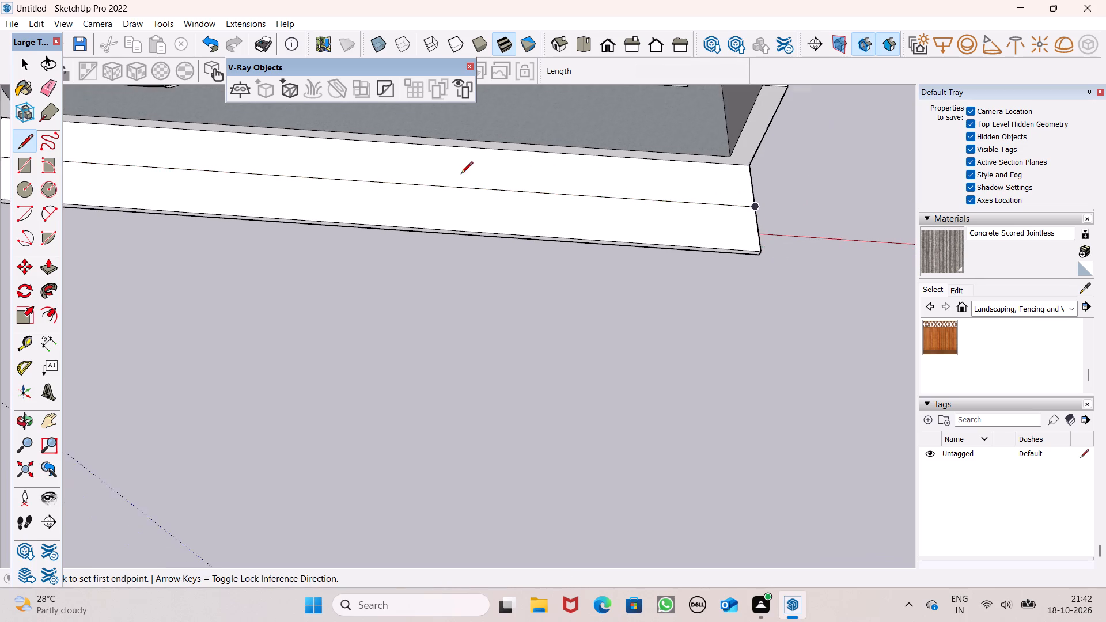
scroll(461, 175, "down", 2)
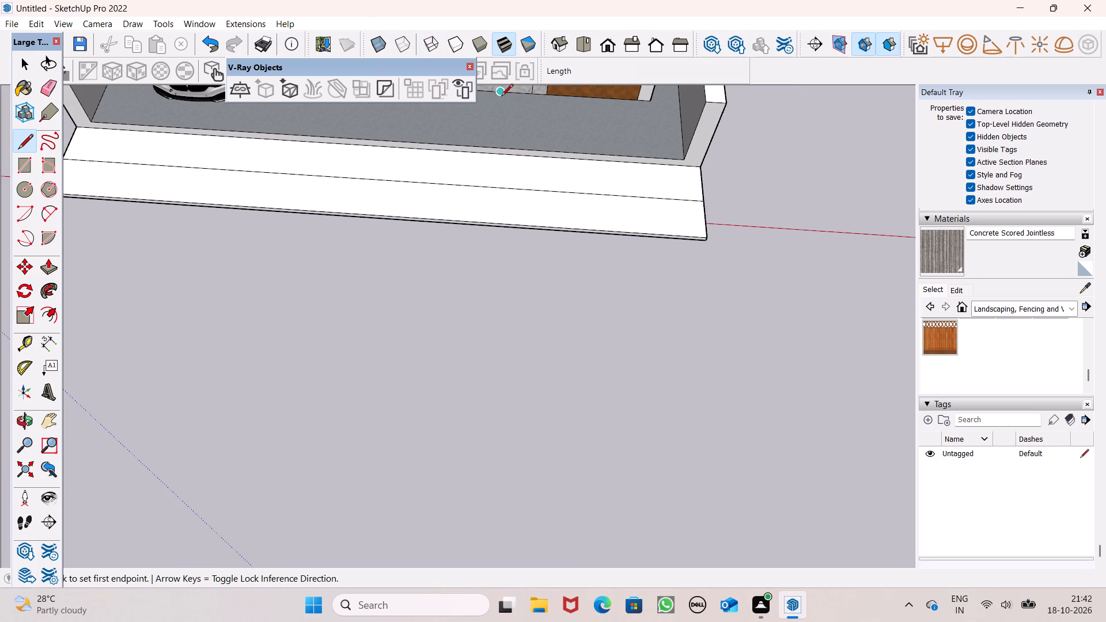
key("space")
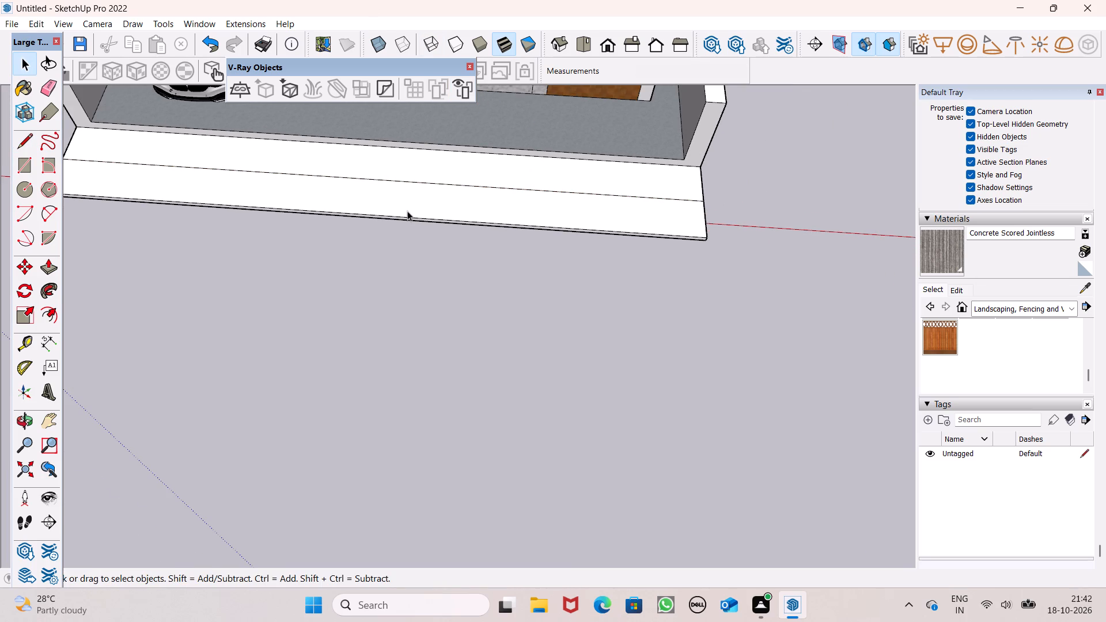
Paint the slab's inner strip, next to the forecourt, with the Grass Dark Green material.
scroll(646, 311, "down", 2)
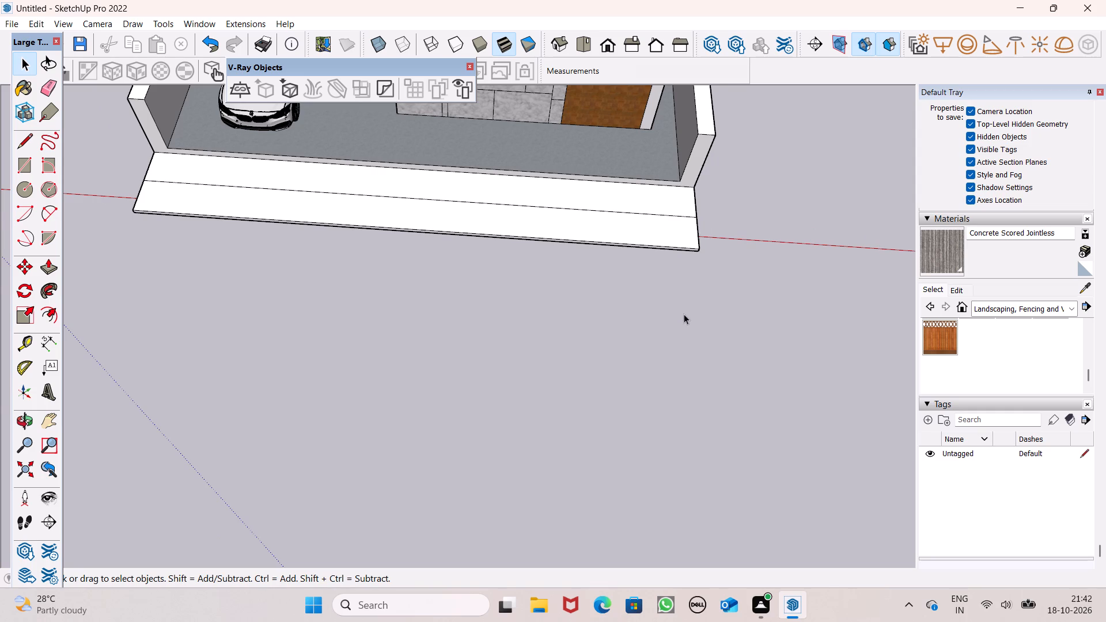
scroll(711, 323, "down", 3)
middle_click_drag(717, 336, 727, 316)
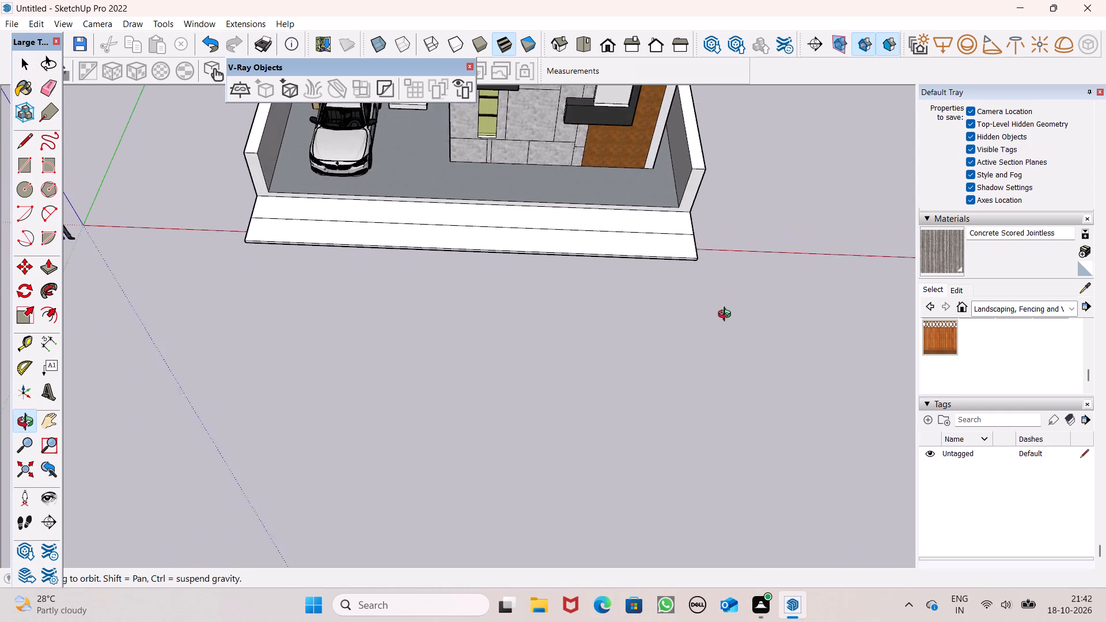
middle_click_drag(727, 316, 712, 356)
scroll(980, 336, "up", 2)
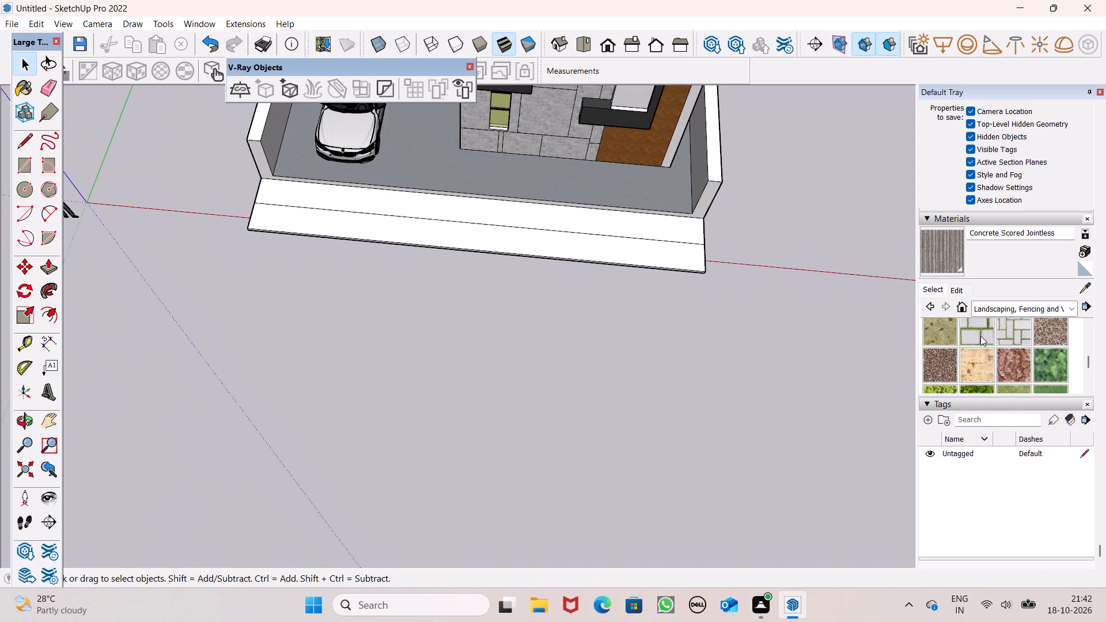
scroll(999, 352, "up", 3)
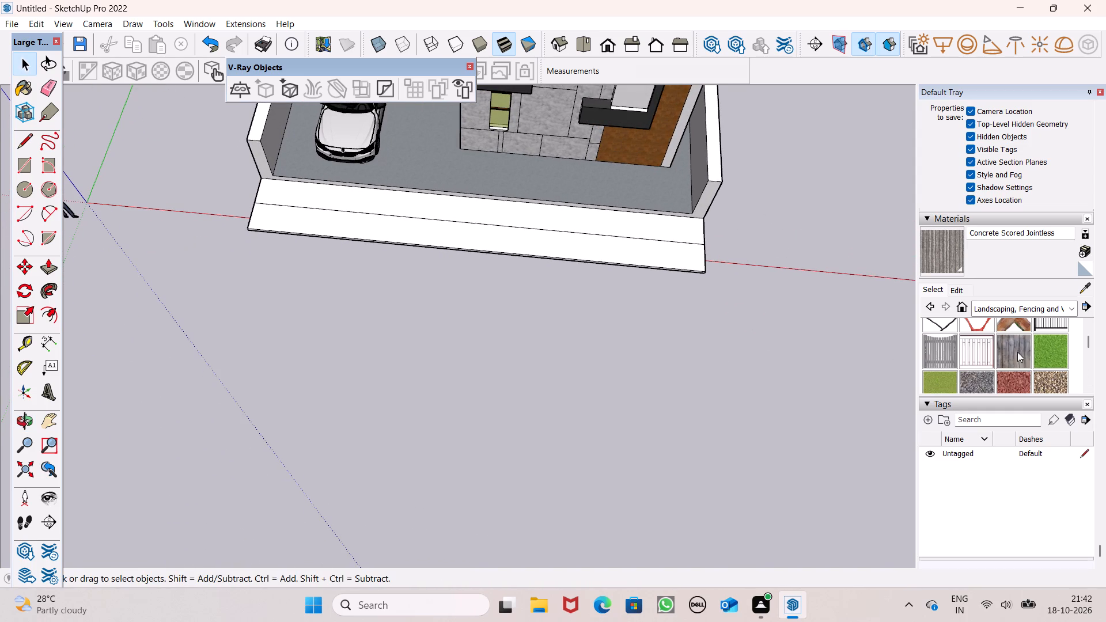
left_click(1063, 353)
scroll(699, 280, "up", 5)
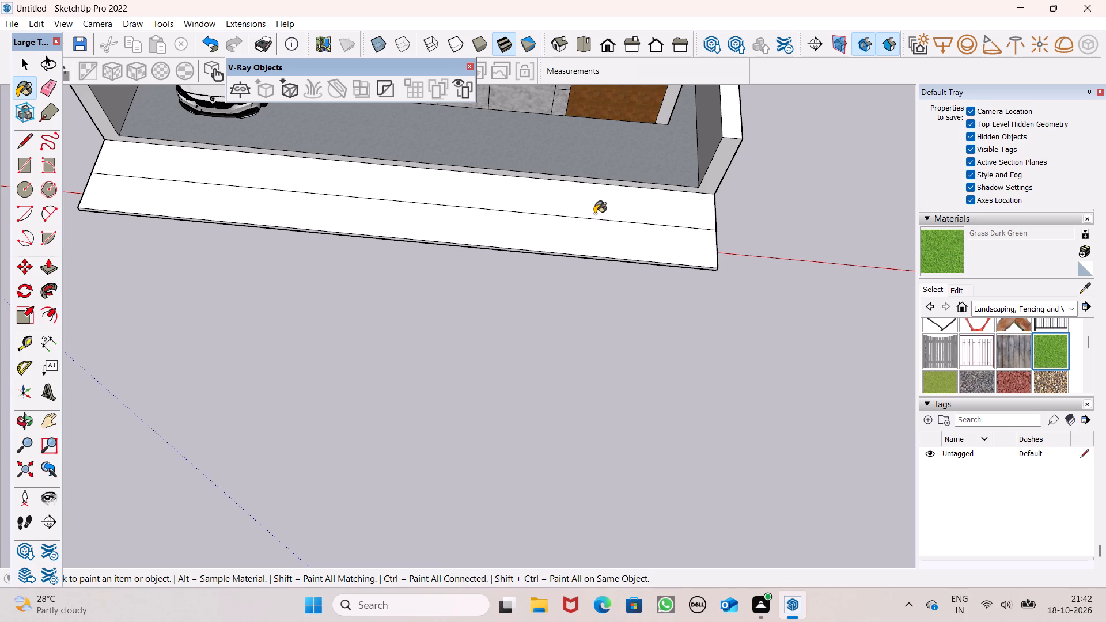
left_click(596, 206)
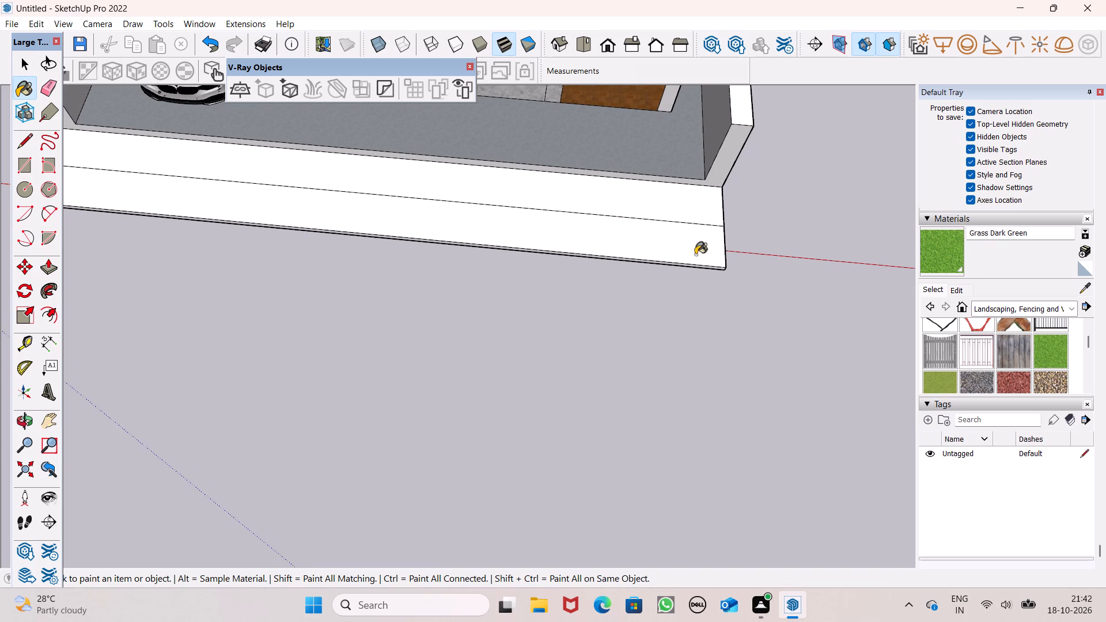
scroll(751, 246, "down", 2)
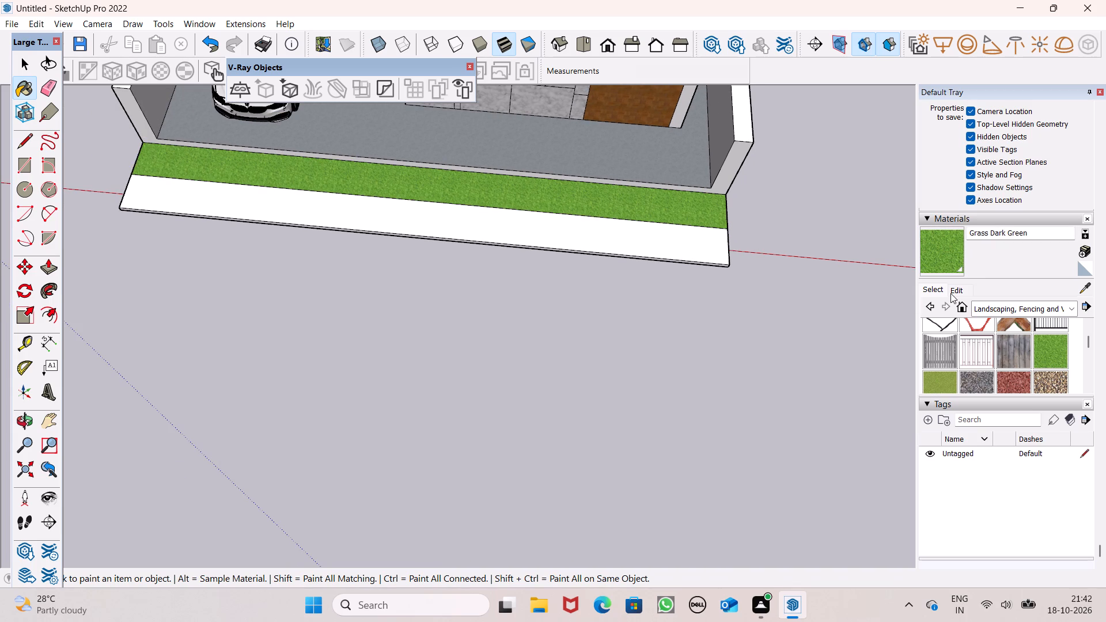
Set the Grass Dark Green texture width to 15'.
left_click(954, 294)
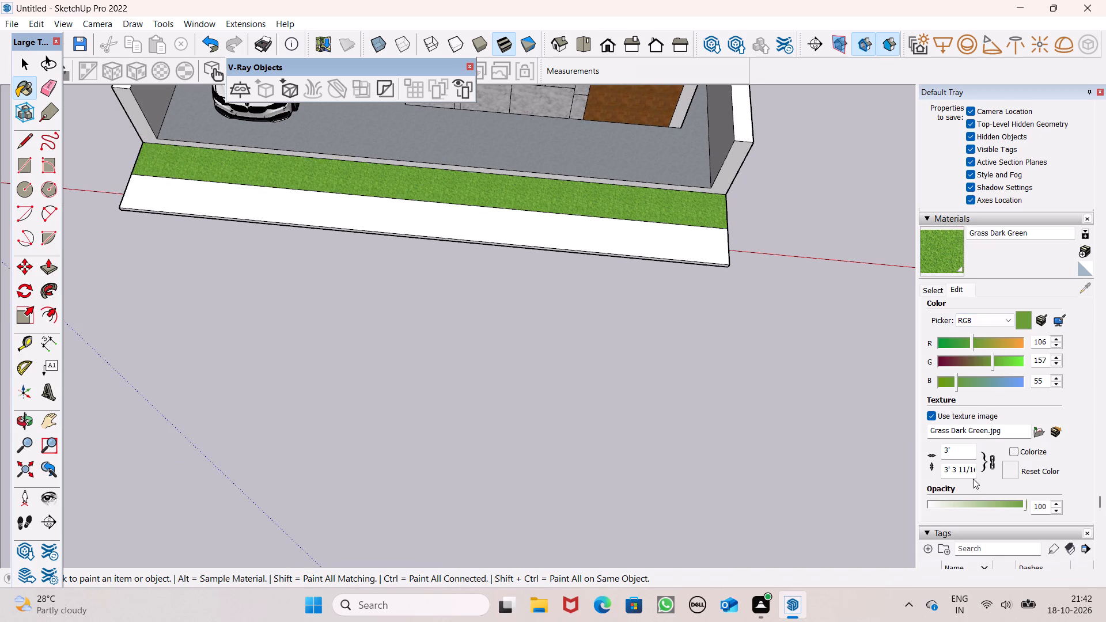
left_click(970, 450)
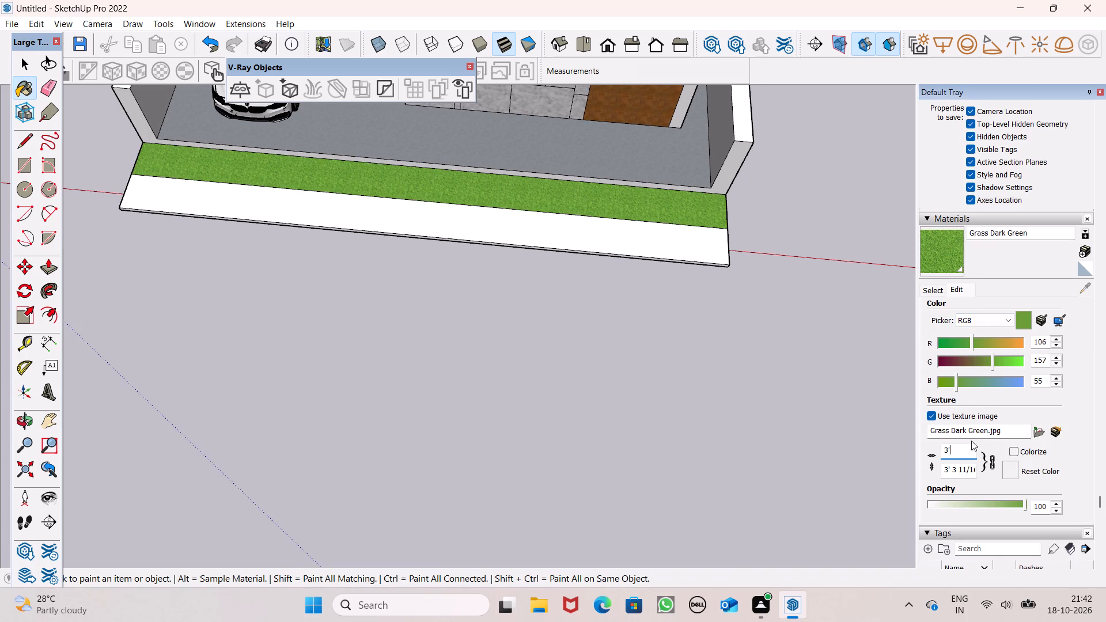
key("BackSpace")
key("BackSpace")
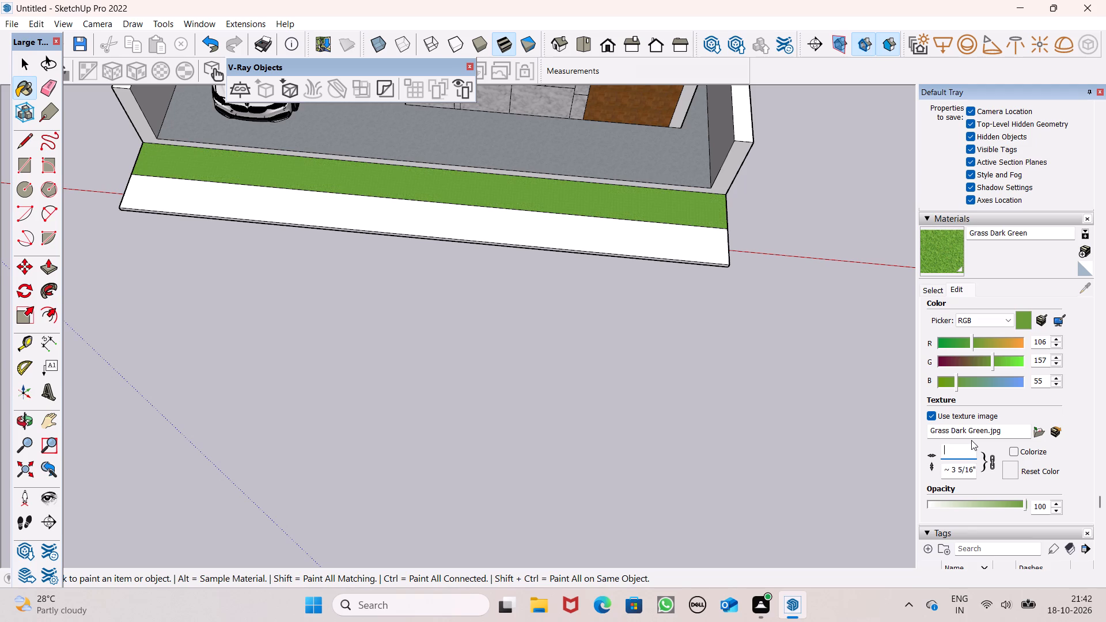
key("1")
key("5")
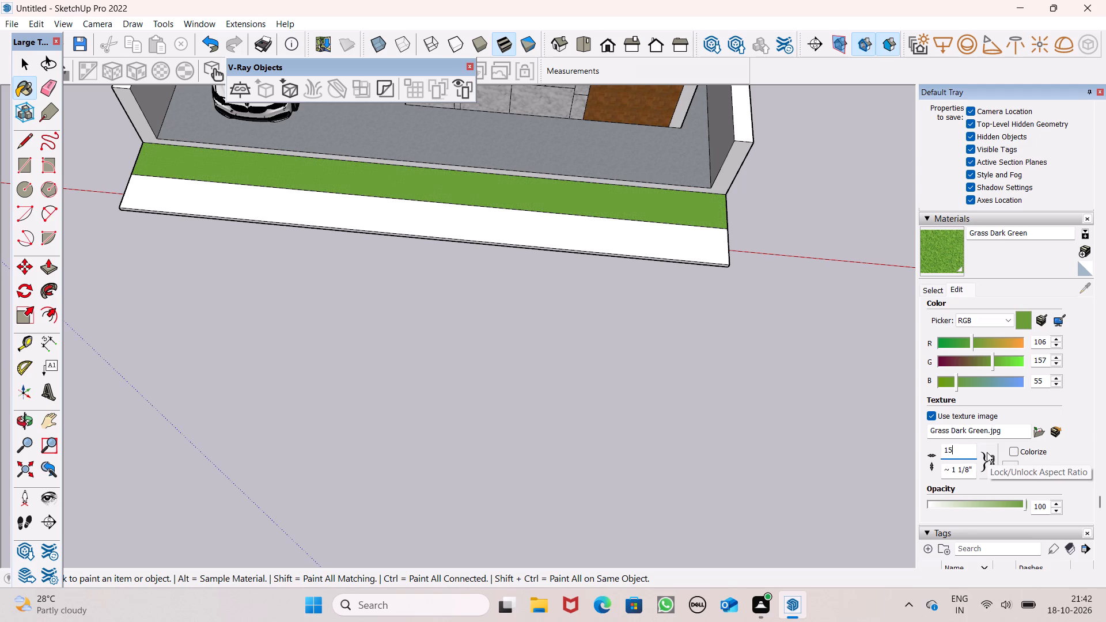
key("apostrophe")
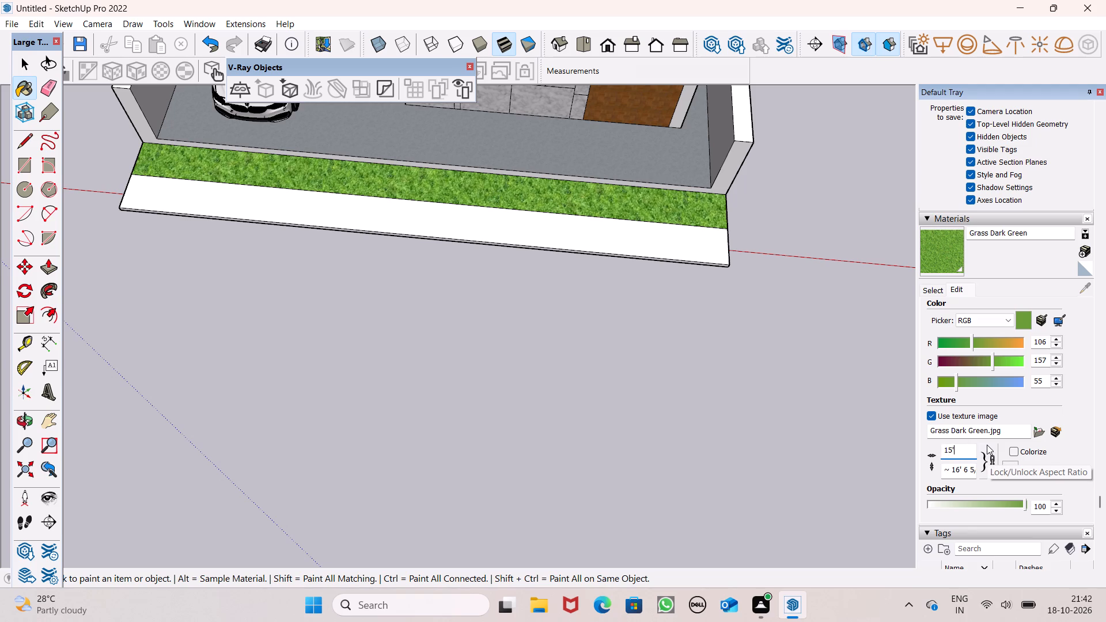
key("space")
left_click(945, 264)
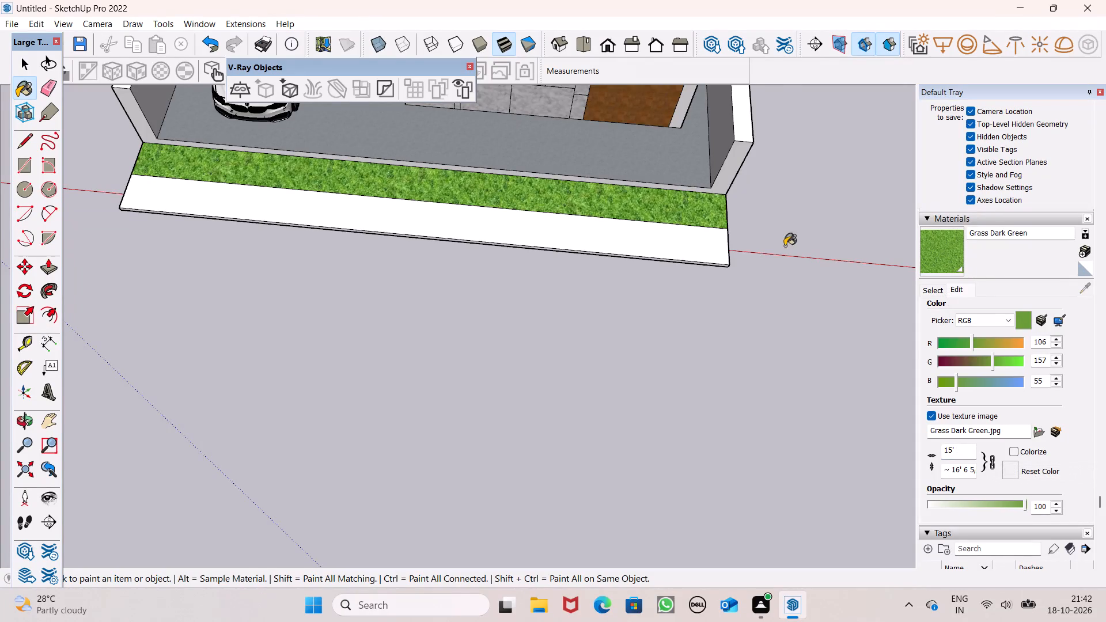
Paint the plot's narrow front edge face between the grass strip and the forecourt floor with Grass Dark Green.
scroll(476, 185, "up", 7)
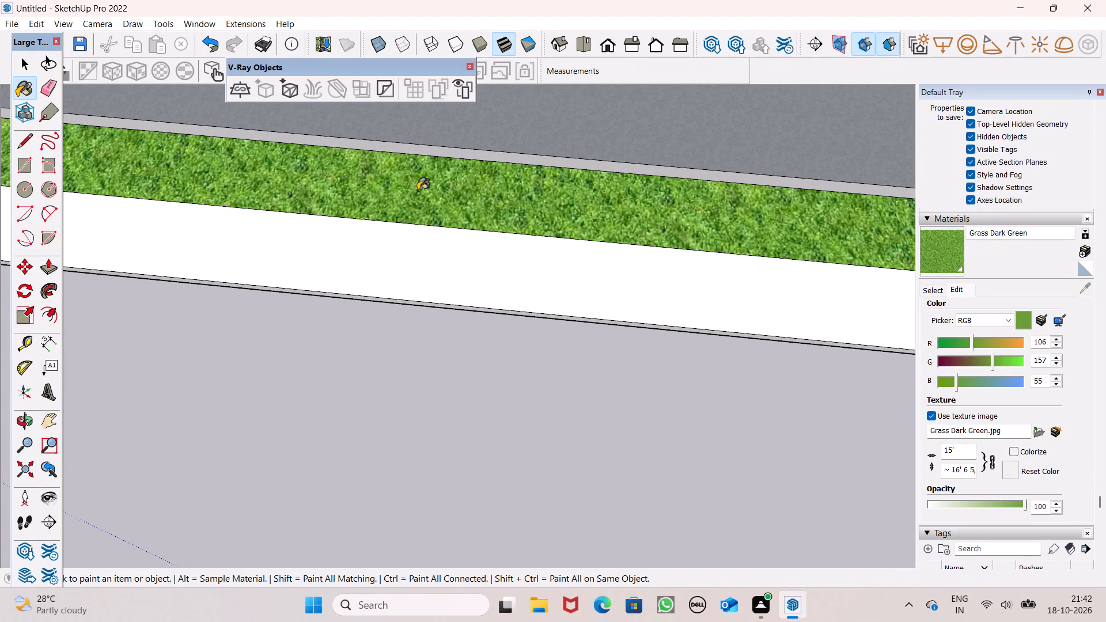
middle_click_drag(427, 177, 437, 98)
scroll(440, 157, "up", 3)
left_click(440, 158)
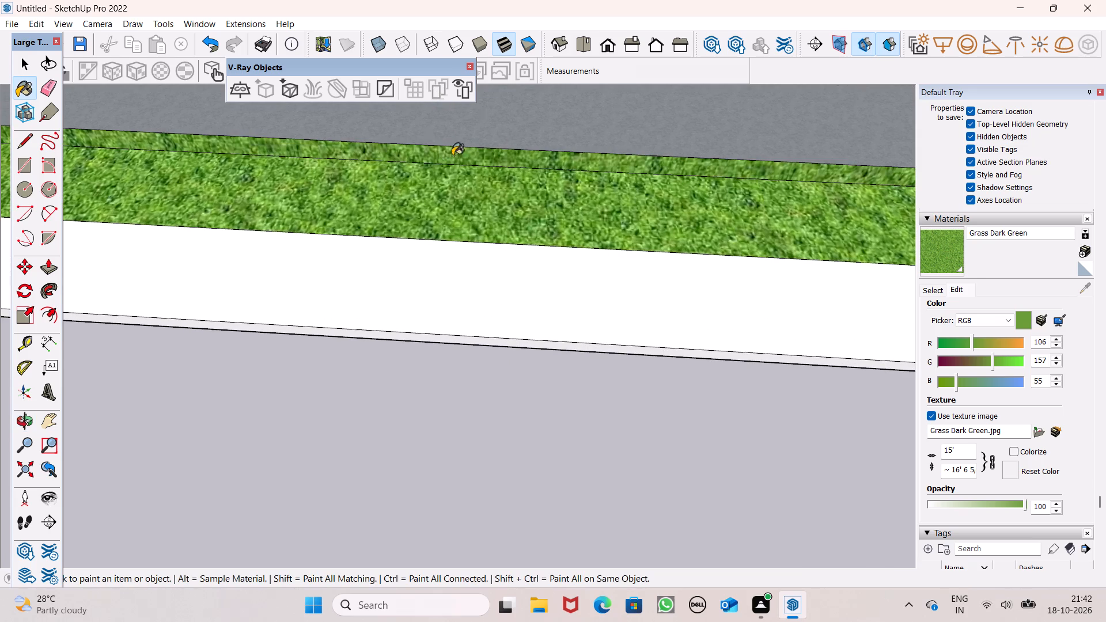
scroll(524, 145, "down", 4)
scroll(595, 143, "down", 8)
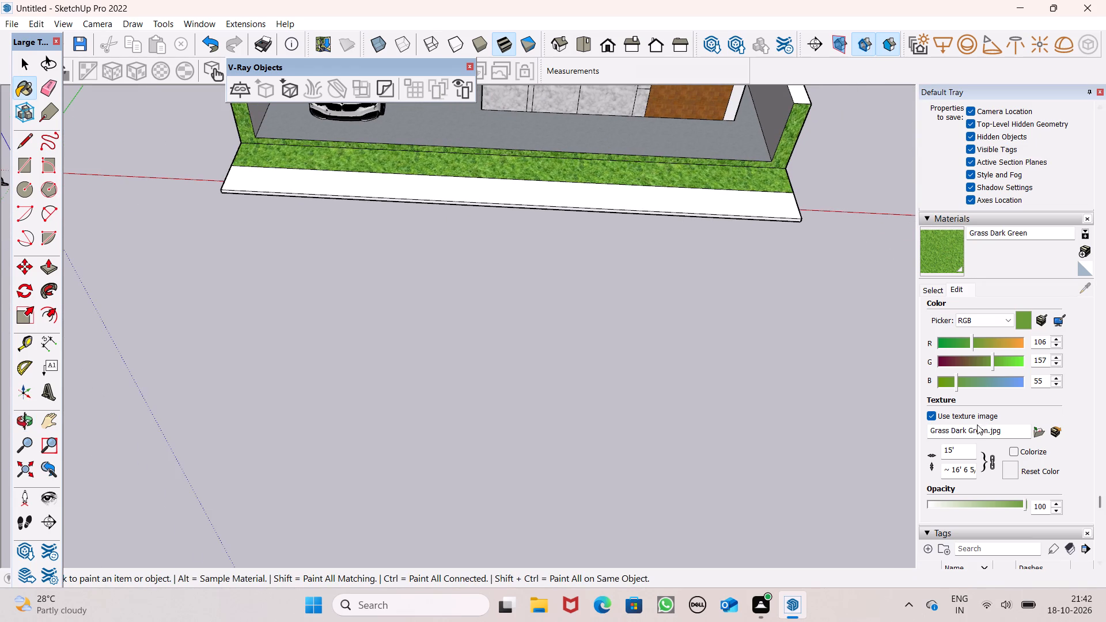
Paint the front slab's outer strip, beyond the grass strip, with the Pavers Flagstone Gray landscaping material.
scroll(976, 430, "down", 4)
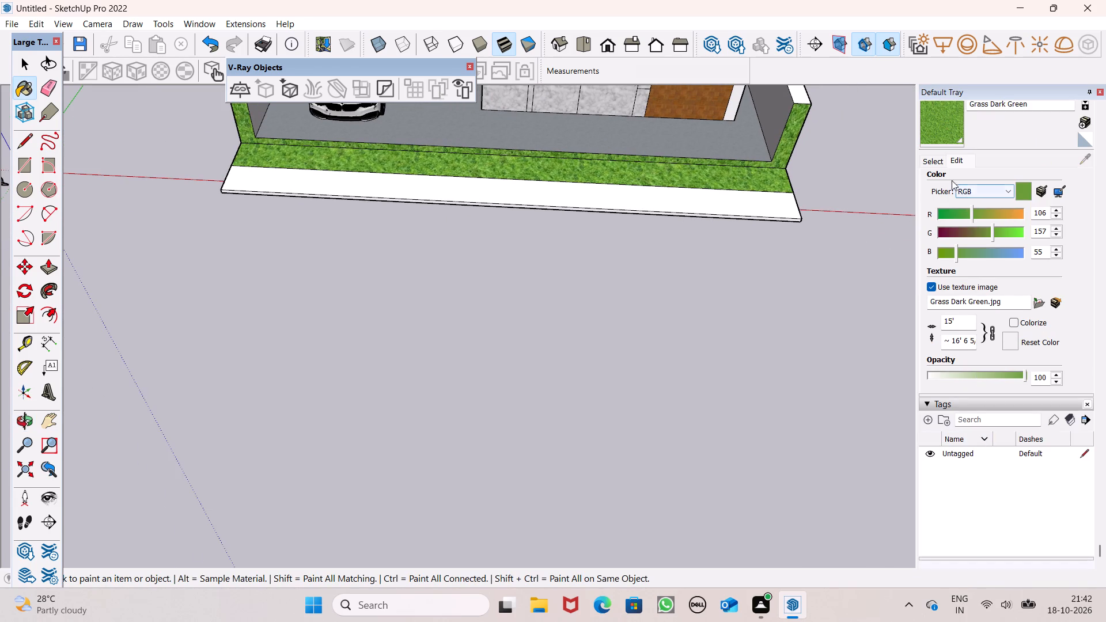
left_click(937, 163)
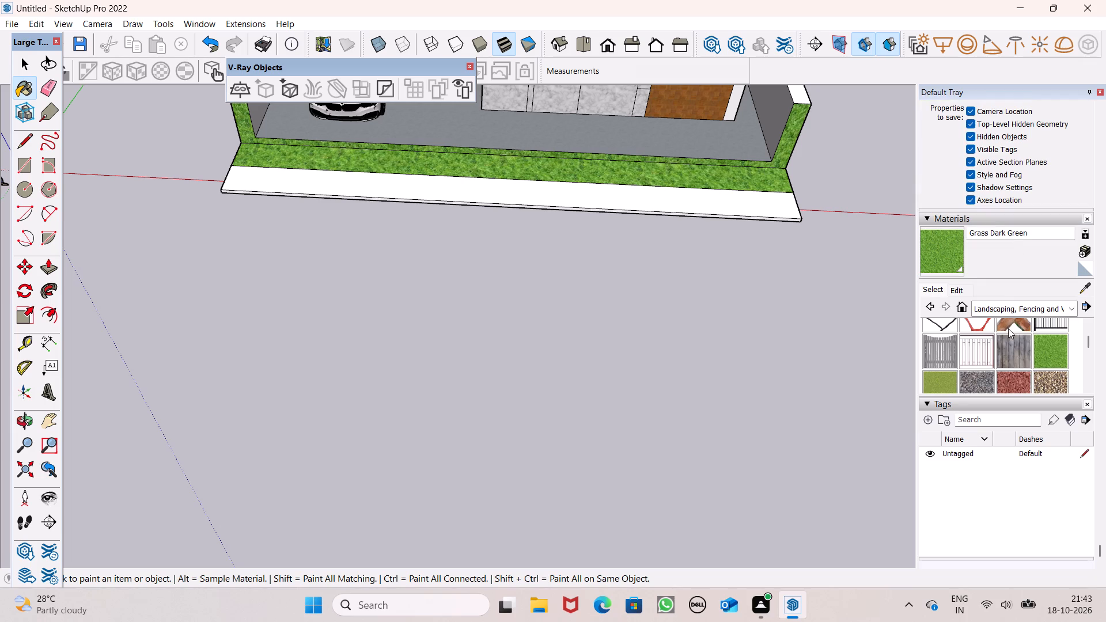
scroll(1012, 356, "down", 1)
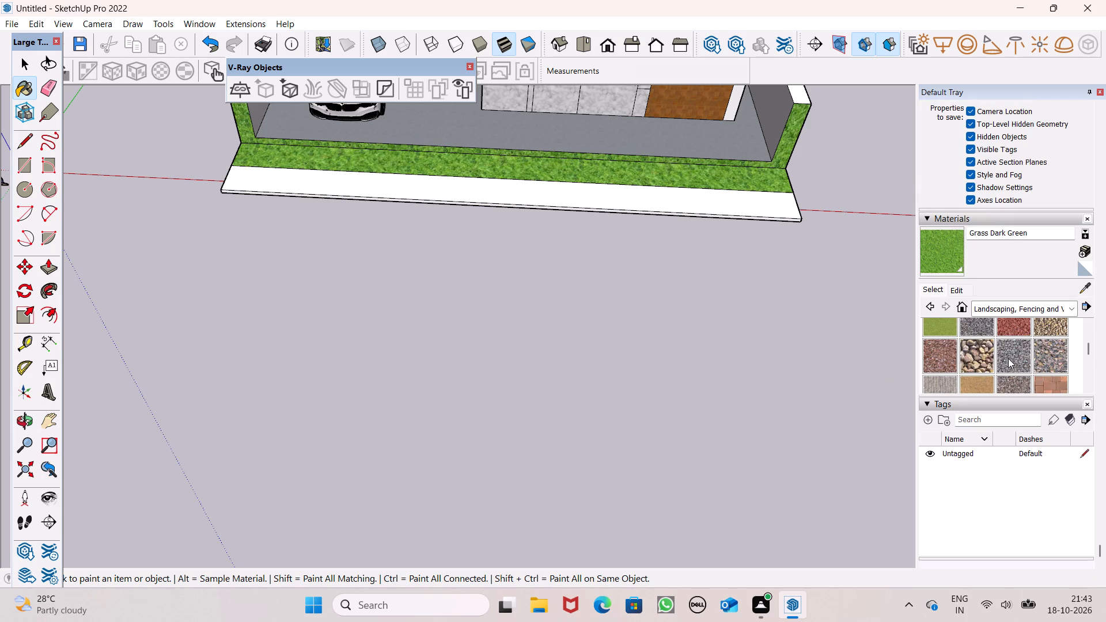
scroll(1008, 358, "up", 1)
scroll(1010, 361, "down", 2)
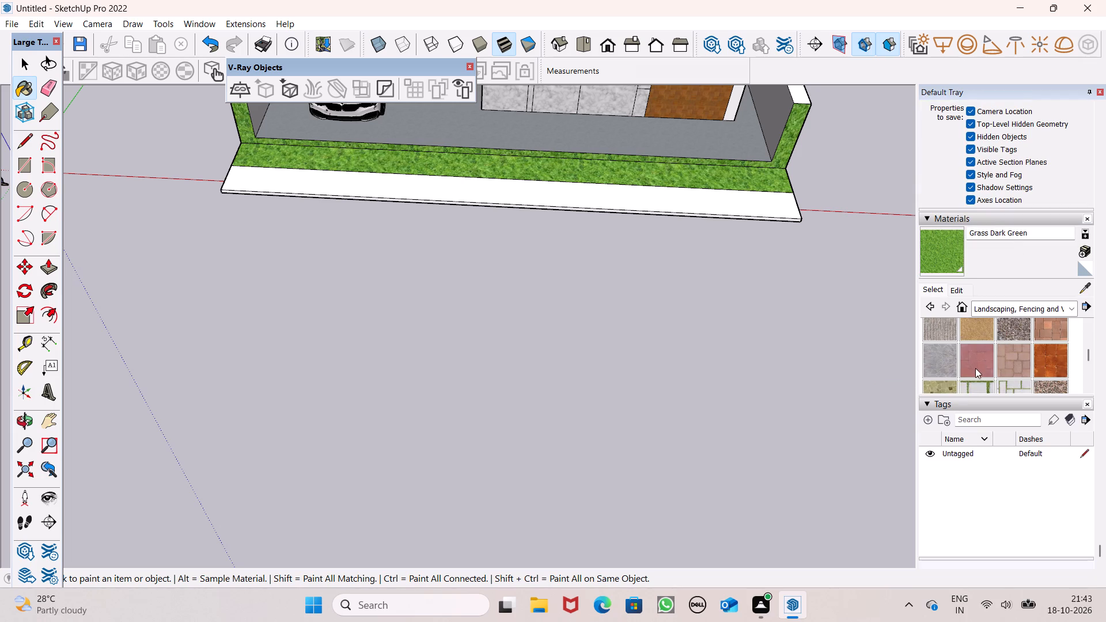
scroll(992, 361, "down", 1)
scroll(998, 360, "up", 1)
left_click(950, 366)
scroll(504, 114, "up", 5)
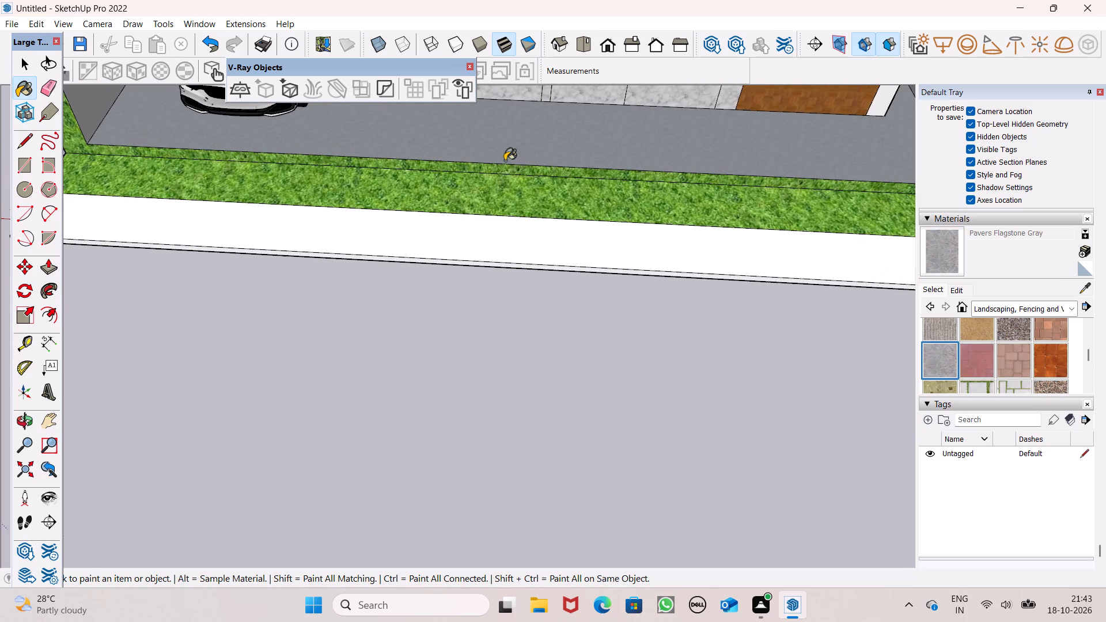
left_click(506, 237)
Paint the slab's thin front edge face with Pavers Flagstone Gray.
middle_click_drag(565, 295, 507, 162)
scroll(507, 162, "up", 1)
scroll(514, 240, "up", 6)
left_click(525, 233)
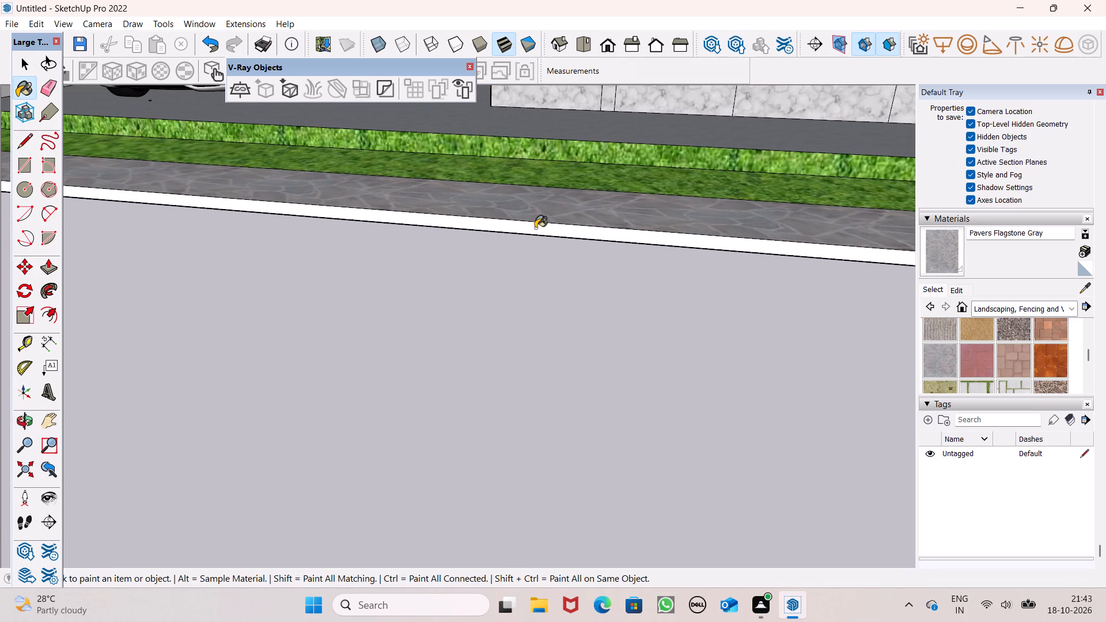
left_click(535, 227)
Draw a line about 1' 5 13/16" long across the base of the car-side boundary wall's grass-covered end face, from the forecourt floor's corner.
scroll(551, 215, "down", 8)
middle_click_drag(575, 271, 578, 371)
scroll(556, 309, "down", 3)
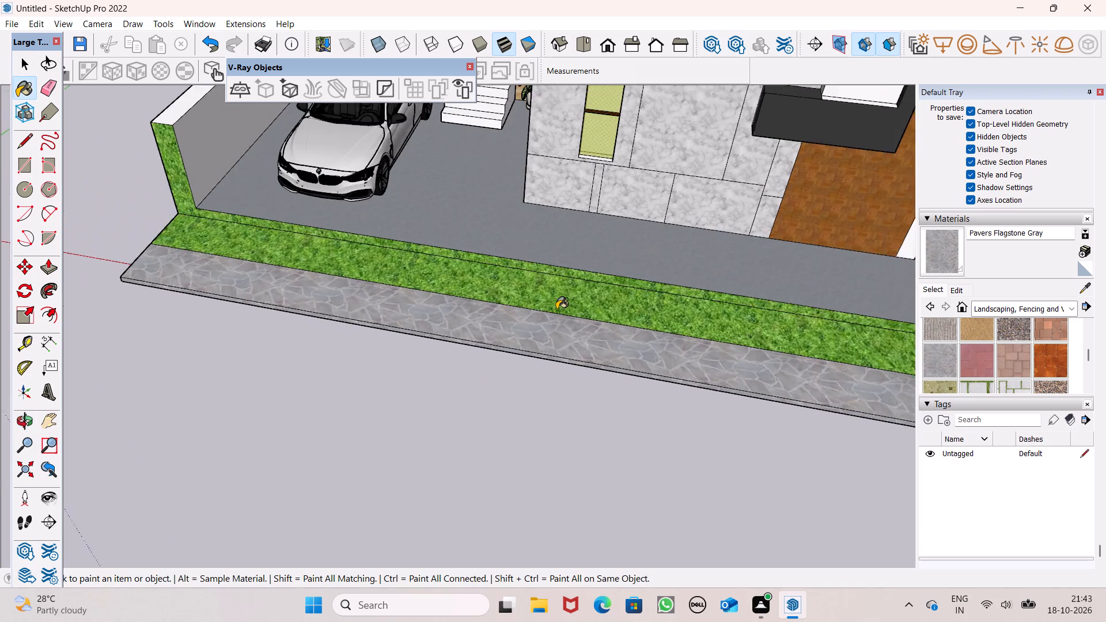
scroll(556, 309, "down", 2)
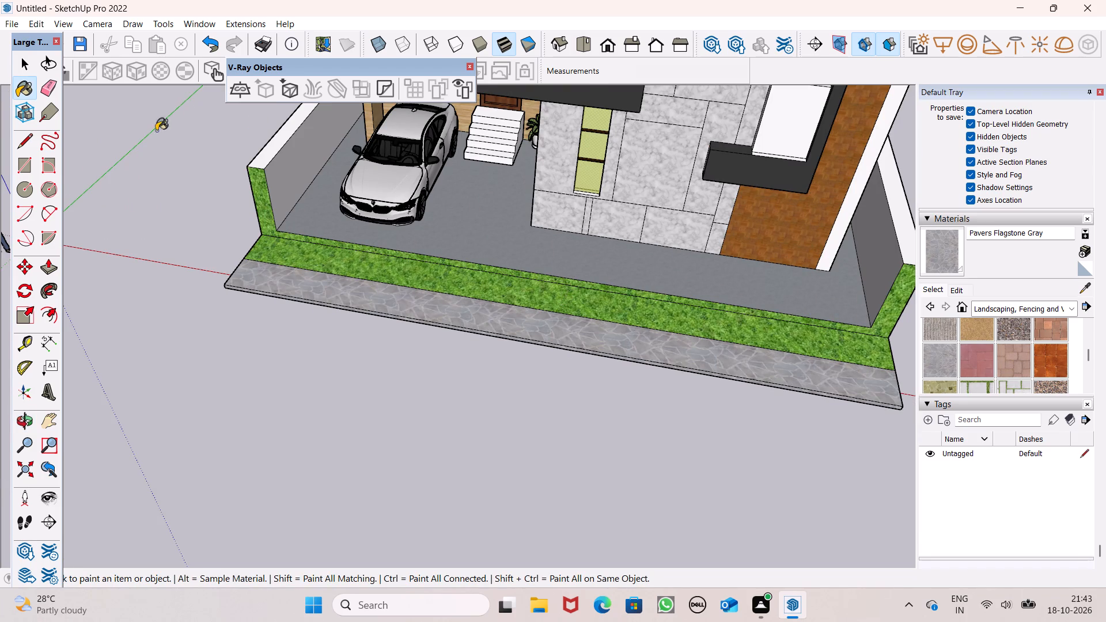
left_click(30, 144)
scroll(143, 184, "up", 6)
scroll(283, 269, "up", 4)
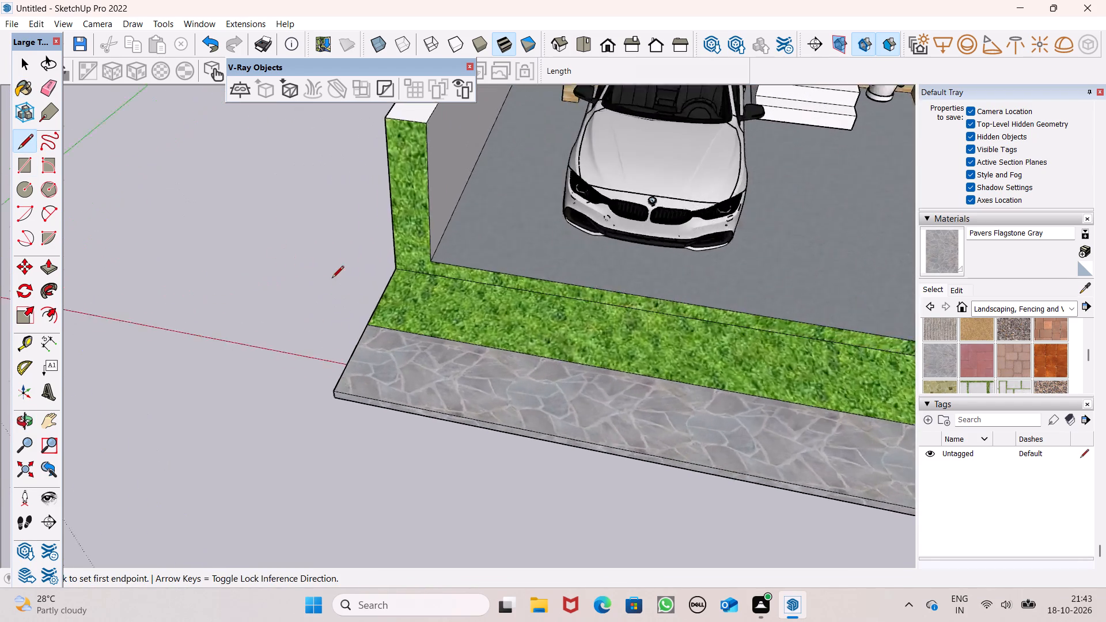
scroll(332, 279, "up", 2)
left_click(469, 256)
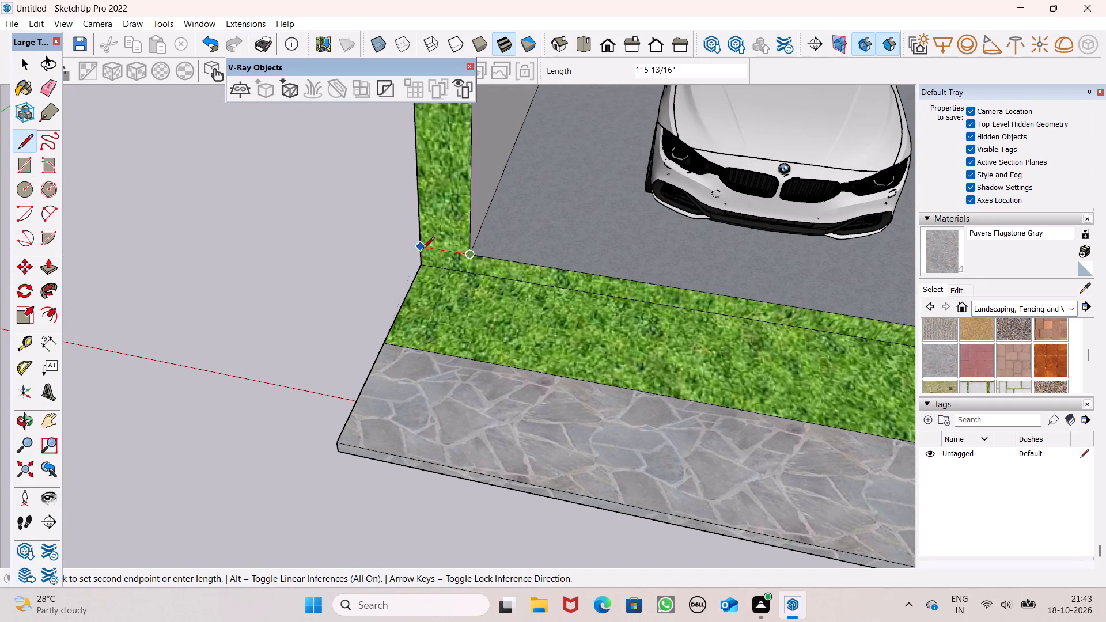
left_click(422, 249)
Draw a line about 1' 5 1/4" long across the base of the opposite boundary wall's end face, from the forecourt floor's corner.
scroll(166, 186, "down", 8)
scroll(266, 221, "down", 8)
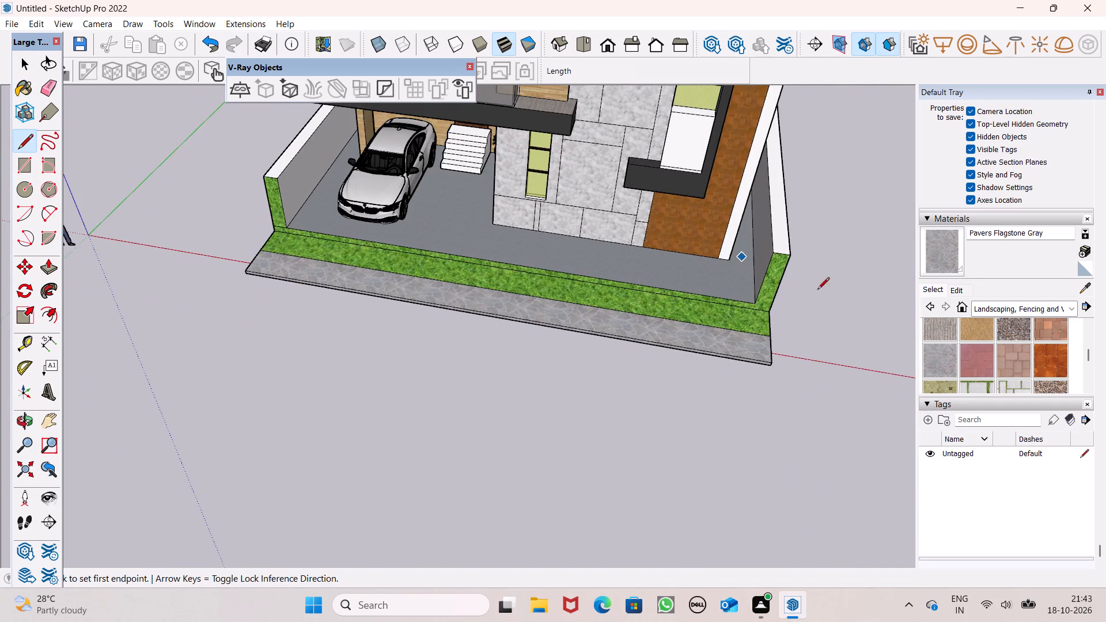
scroll(838, 296, "up", 7)
scroll(748, 317, "up", 7)
left_click_drag(623, 291, 630, 289)
left_click(681, 301)
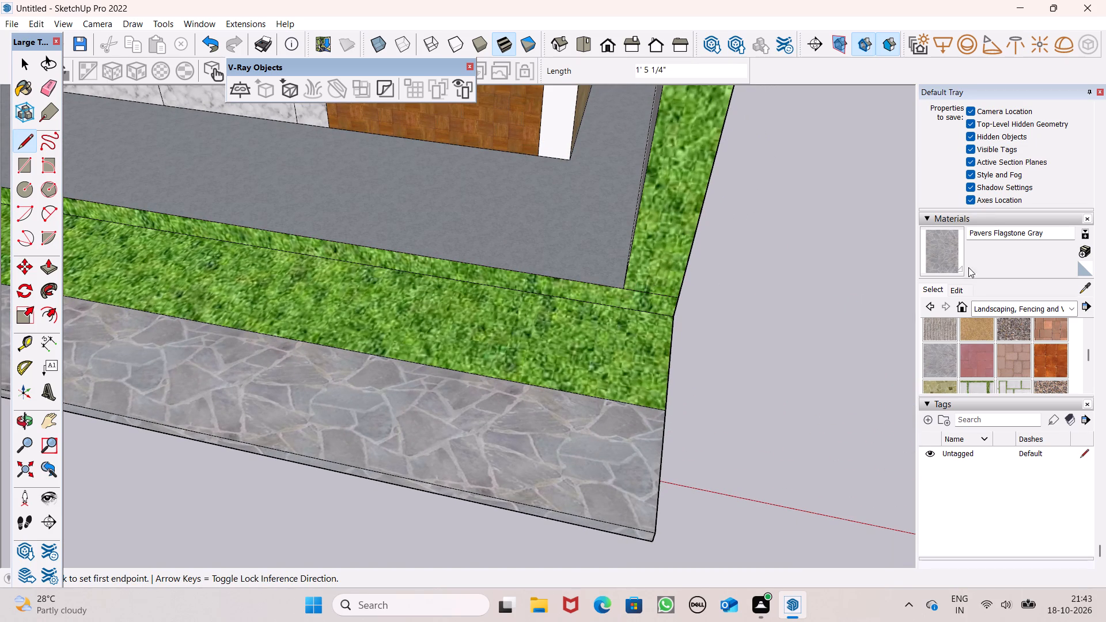
Paint the end face of the boundary wall farthest from the car with white Color M00 from the Colors collection.
left_click(934, 291)
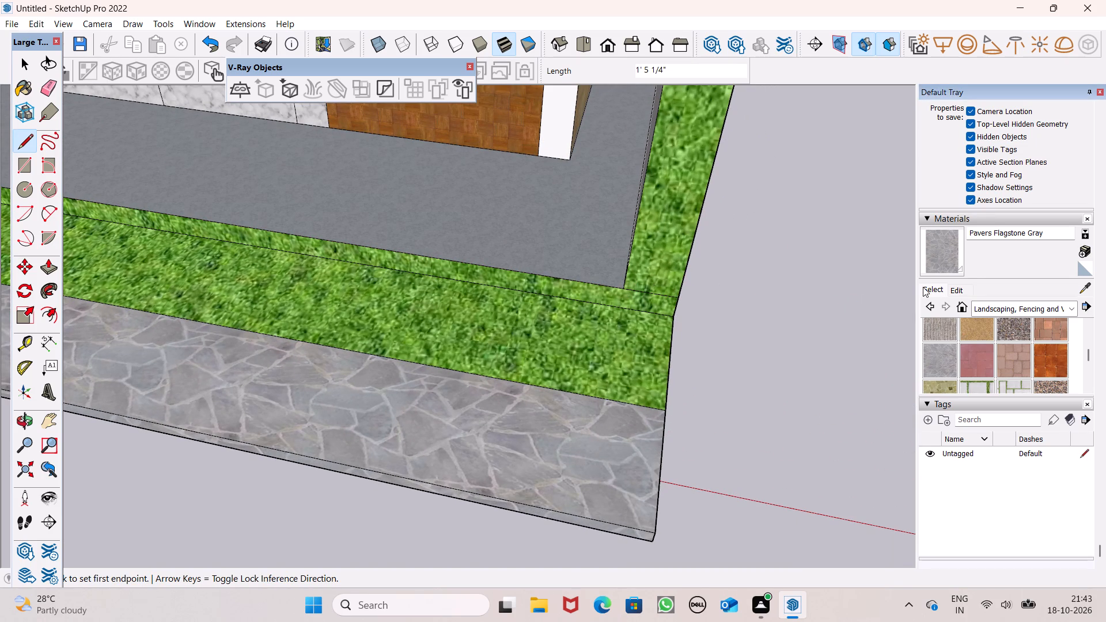
left_click(930, 286)
left_click(930, 286)
left_click(1019, 303)
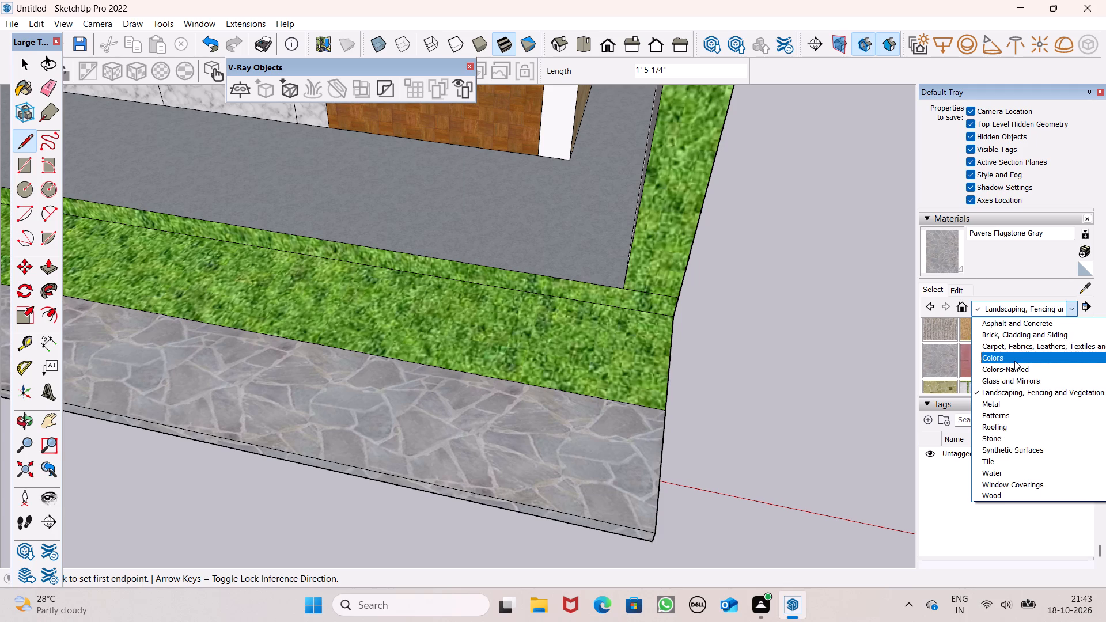
left_click(1014, 361)
scroll(997, 362, "down", 6)
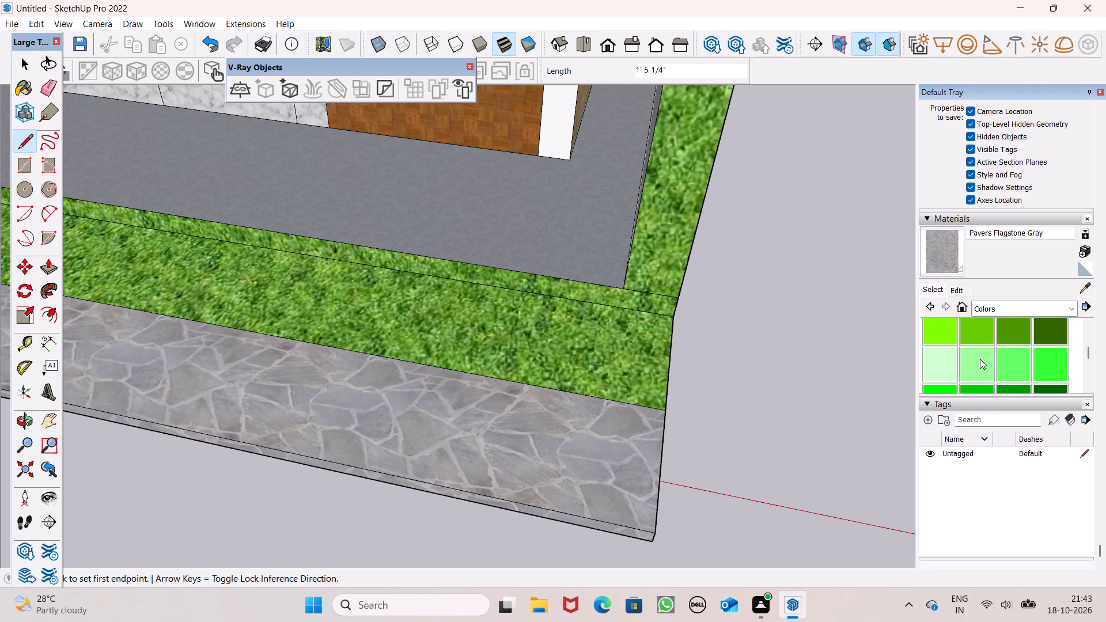
scroll(972, 359, "down", 5)
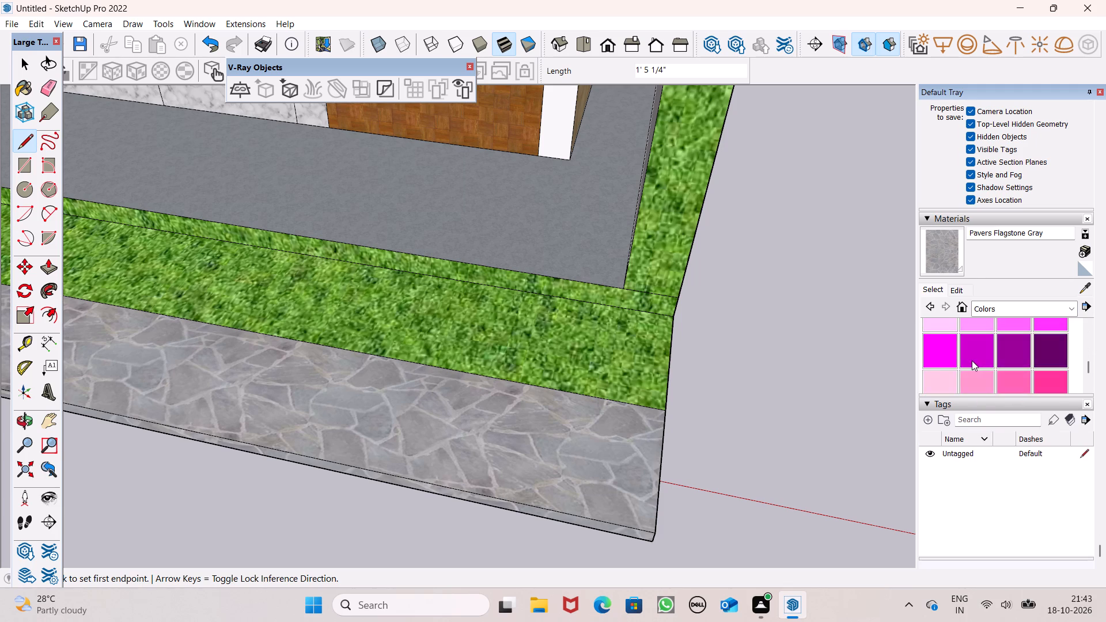
scroll(974, 359, "down", 2)
left_click(946, 332)
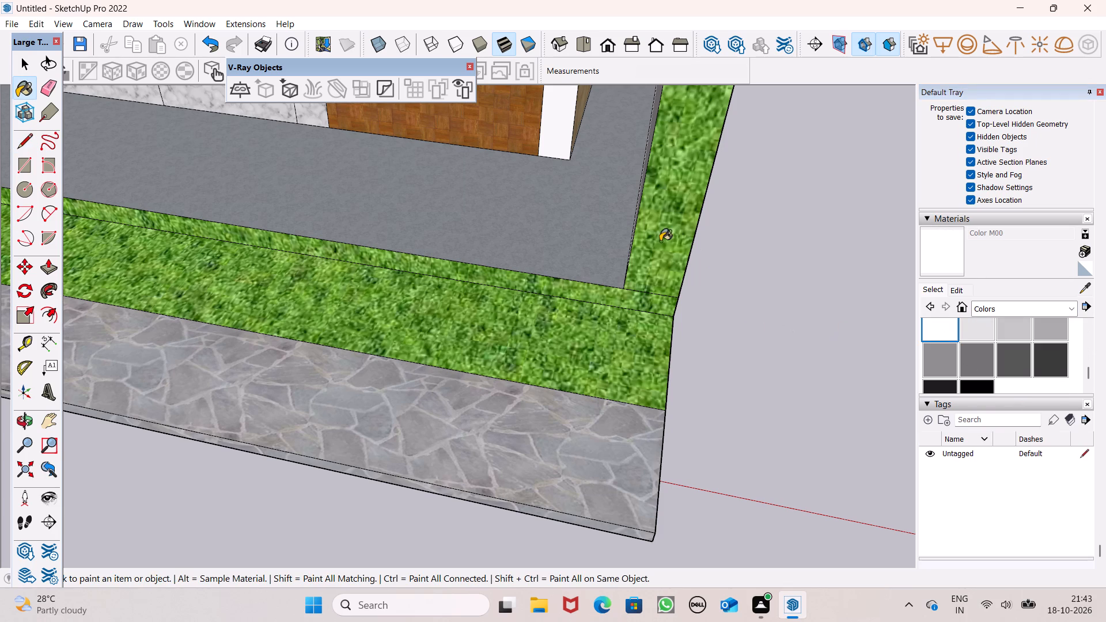
left_click(660, 241)
Paint the end face of the car-side boundary wall with Color M00.
scroll(819, 297, "down", 13)
scroll(634, 286, "down", 3)
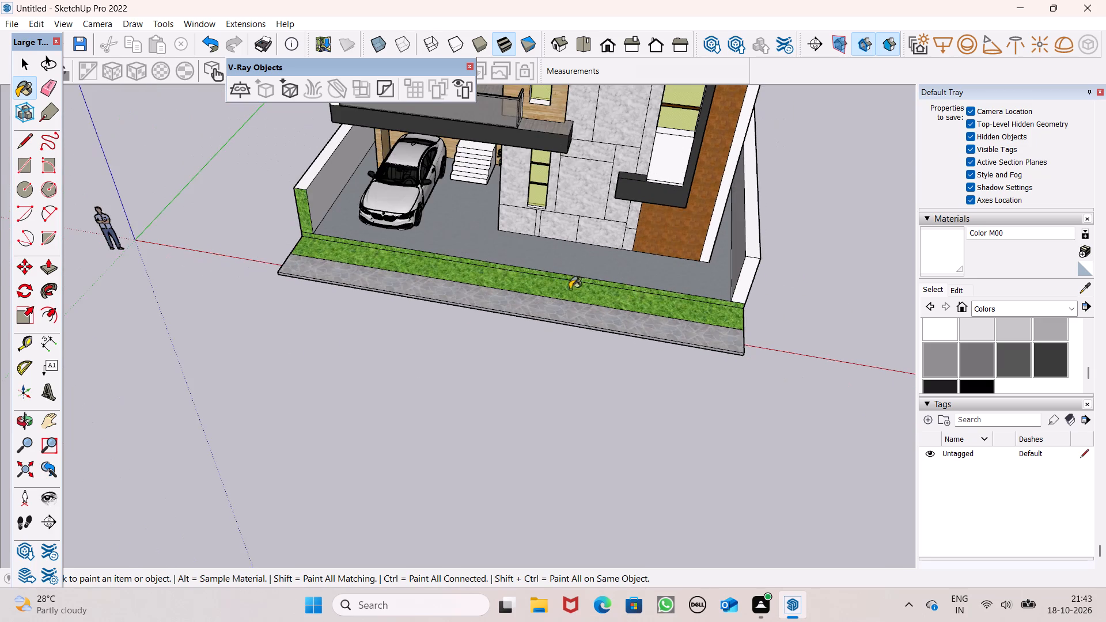
scroll(423, 263, "up", 4)
scroll(229, 117, "up", 6)
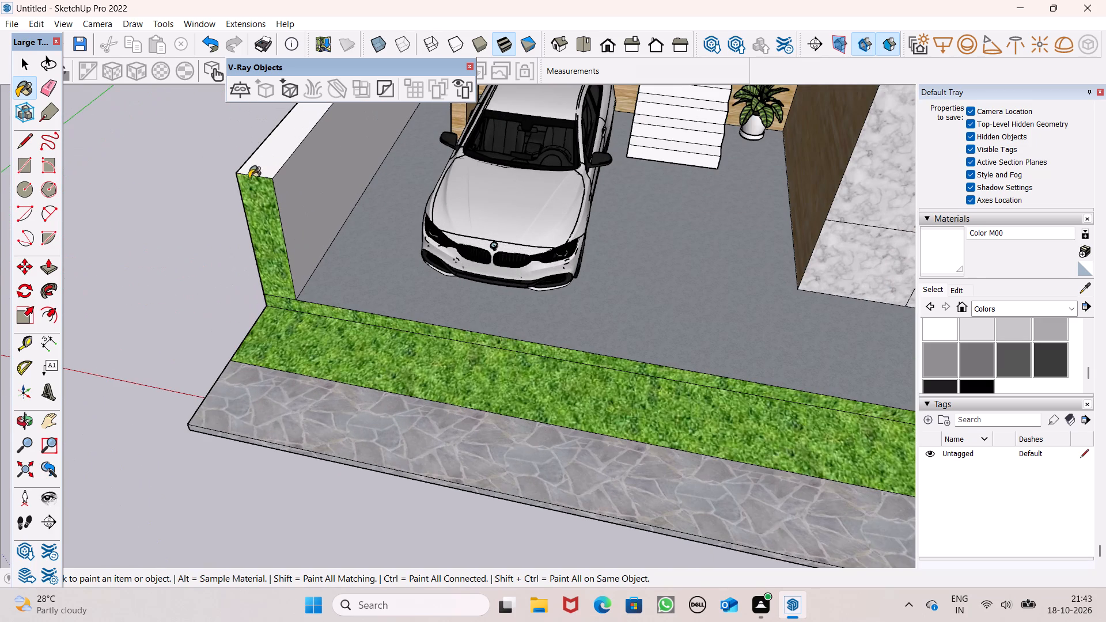
left_click(266, 198)
scroll(226, 181, "down", 5)
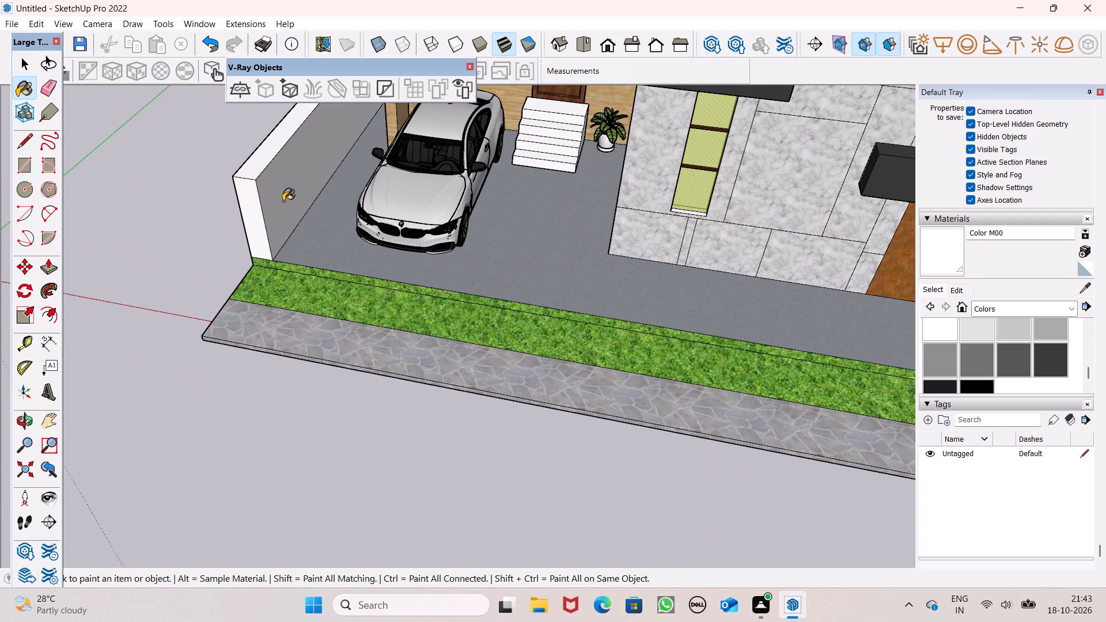
scroll(300, 193, "down", 4)
middle_click_drag(380, 239, 388, 198)
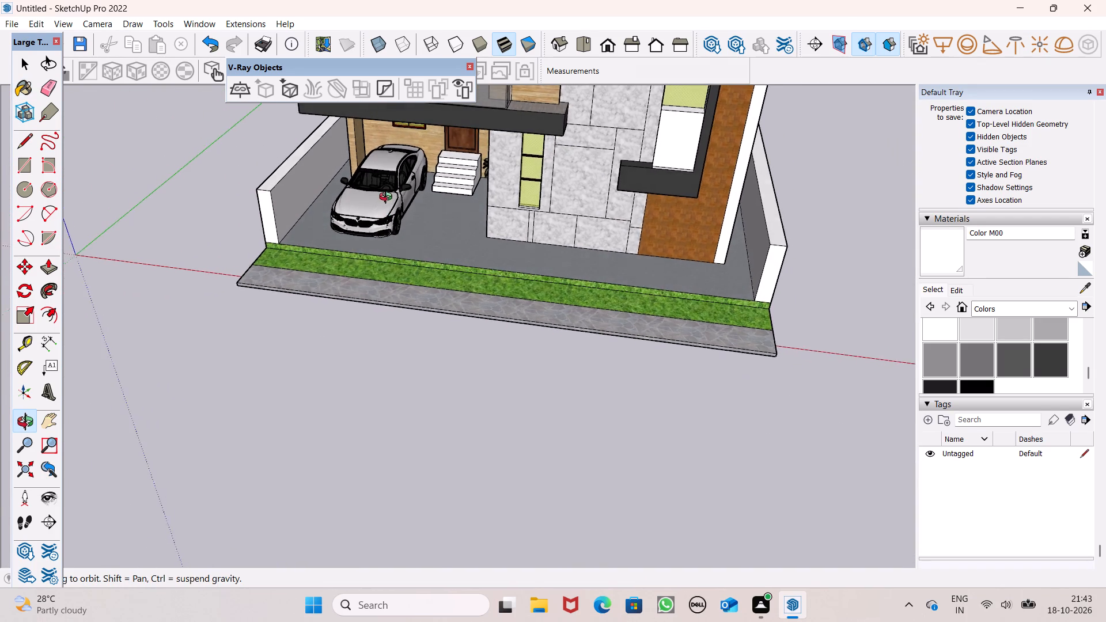
middle_click_drag(388, 198, 393, 197)
key("space")
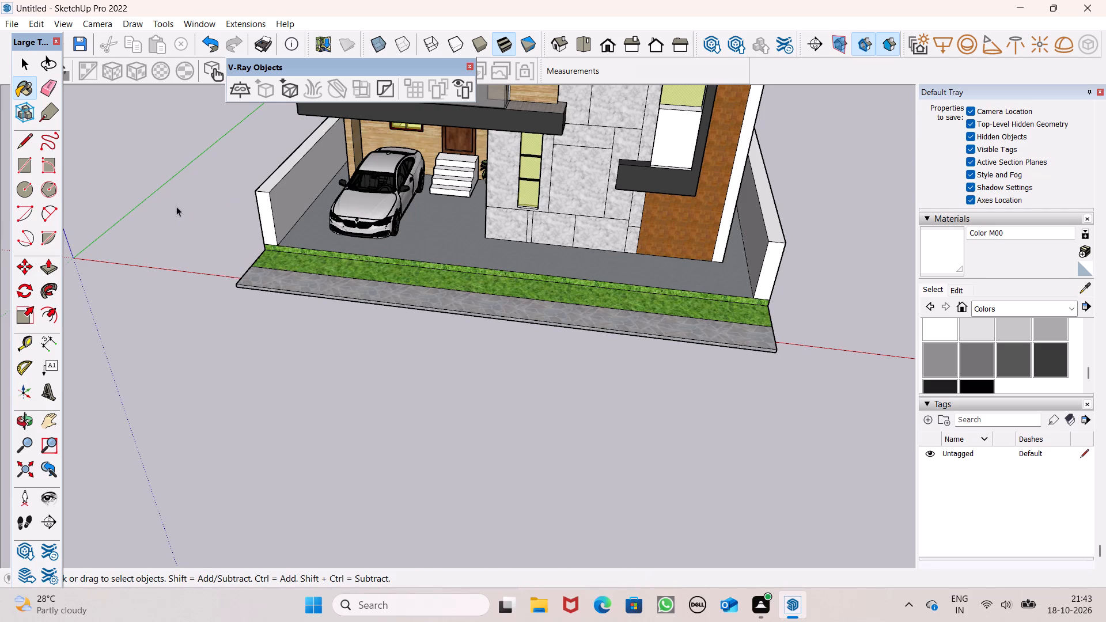
Examine the house front, including the landscaping strips, the entrance steps and the potted plant beside them.
scroll(209, 207, "down", 4)
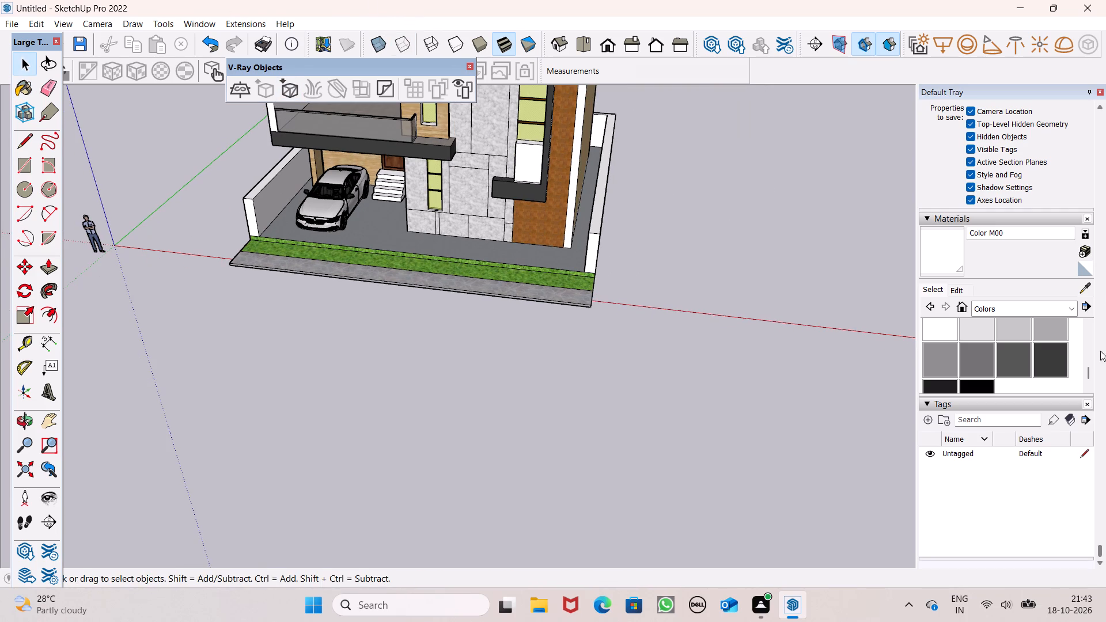
scroll(1101, 493, "down", 1)
scroll(550, 325, "down", 5)
middle_click_drag(553, 331, 551, 255)
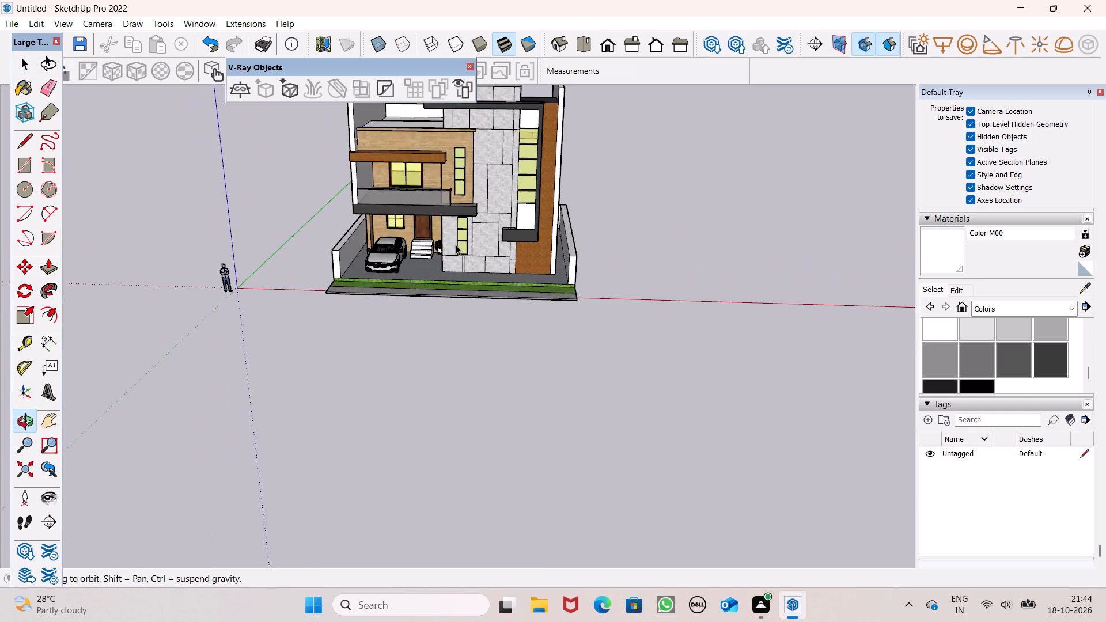
scroll(453, 245, "up", 14)
middle_click_drag(445, 264, 509, 246)
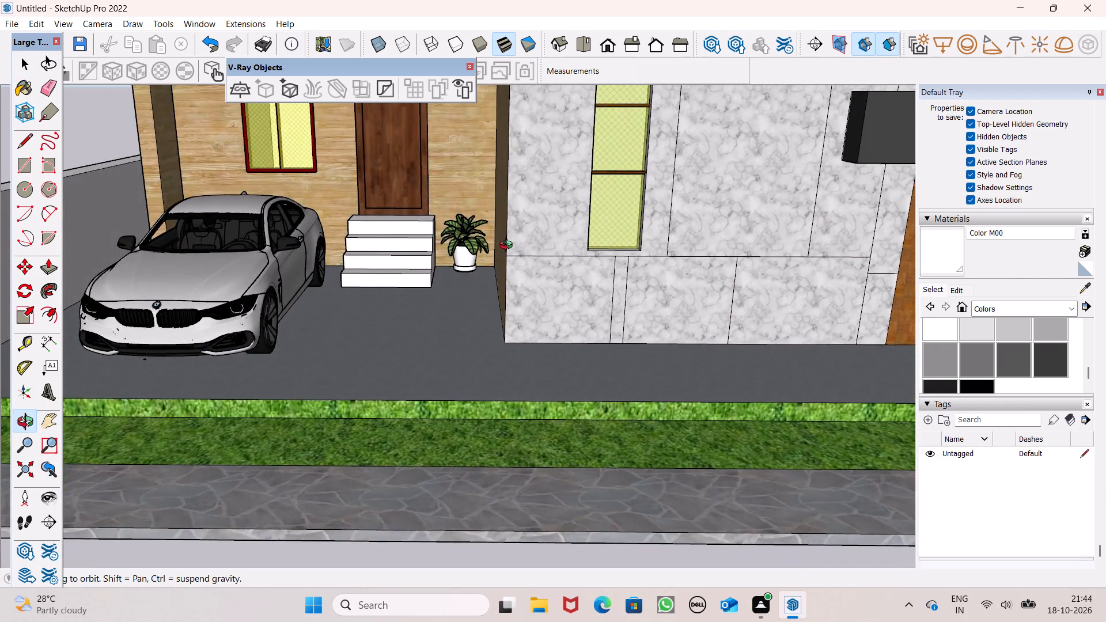
middle_click_drag(509, 246, 476, 250)
scroll(497, 250, "up", 6)
middle_click_drag(476, 288, 518, 304)
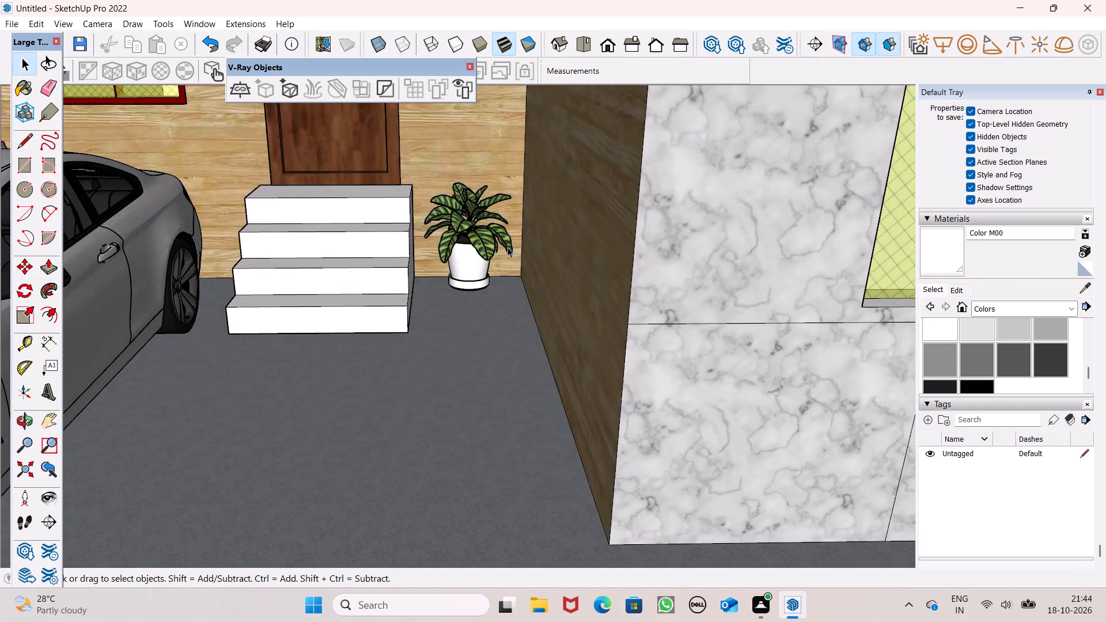
scroll(510, 247, "down", 17)
middle_click_drag(597, 295, 540, 299)
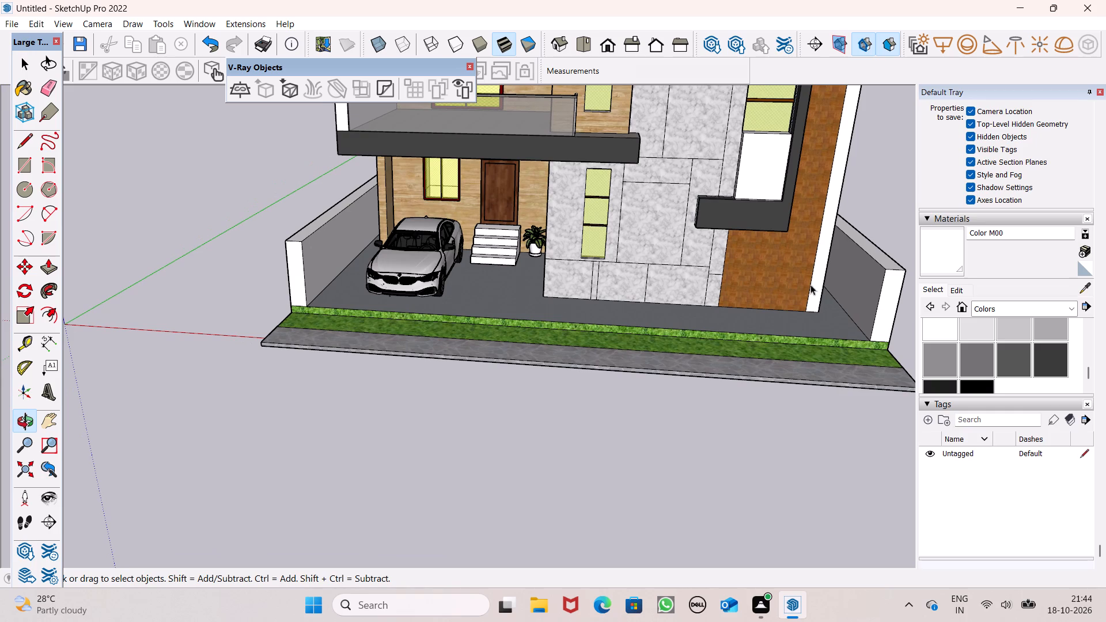
Search the 3D Warehouse components for "PLANTS".
scroll(1001, 280, "up", 18)
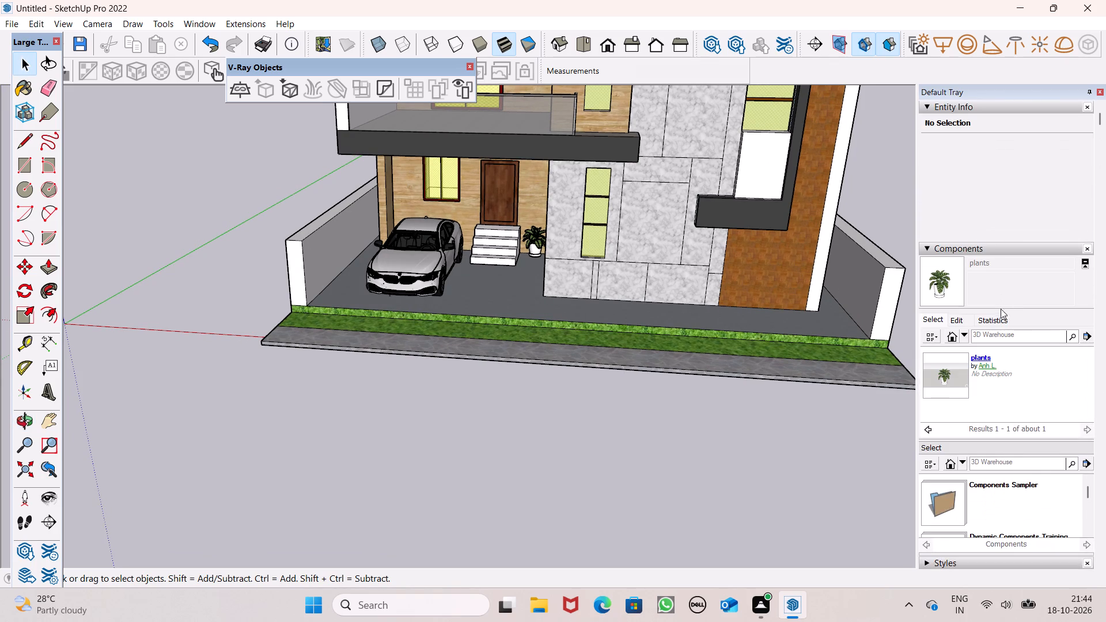
left_click(995, 339)
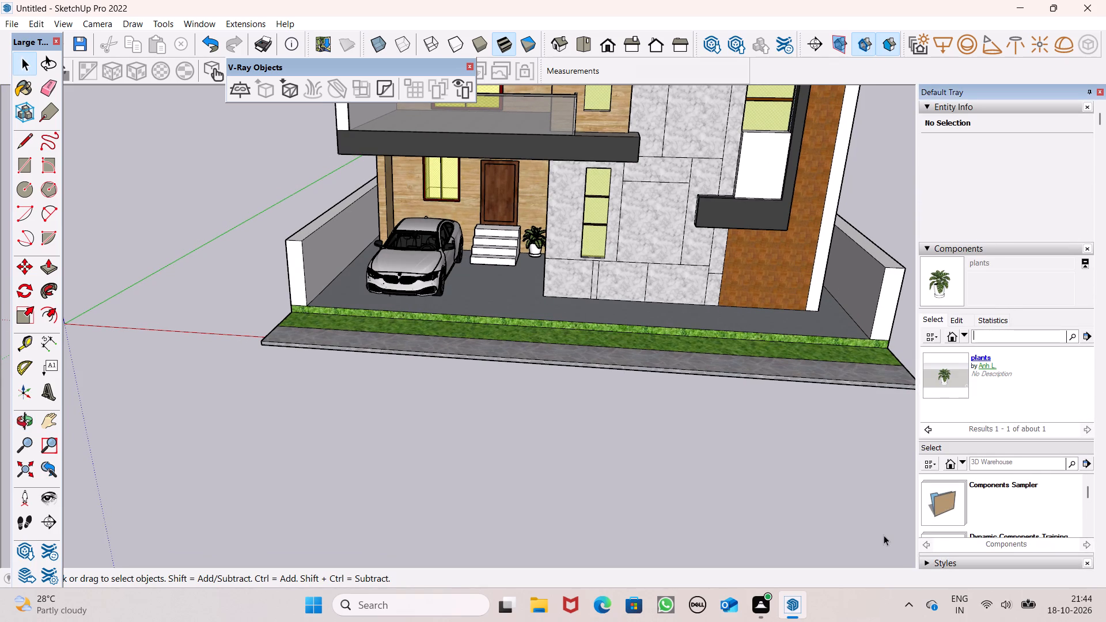
key("p")
key("l")
key("a")
key("n")
type("TS")
key("Return")
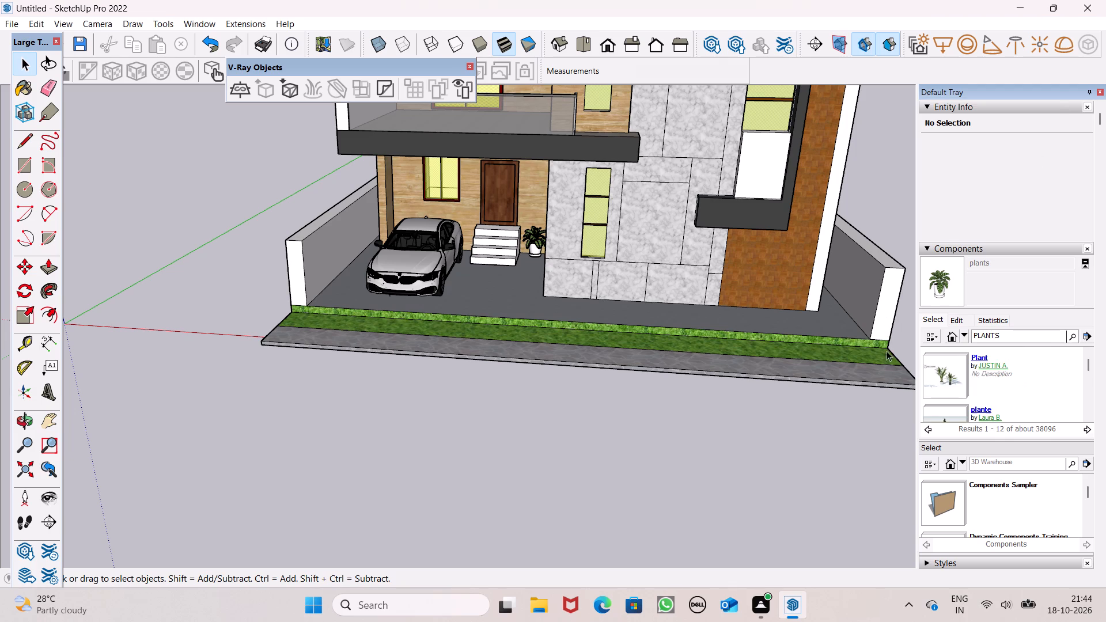
Look through the plant search results and open the bushy leafless-pot "Plants" shrub entry.
scroll(1033, 349, "down", 2)
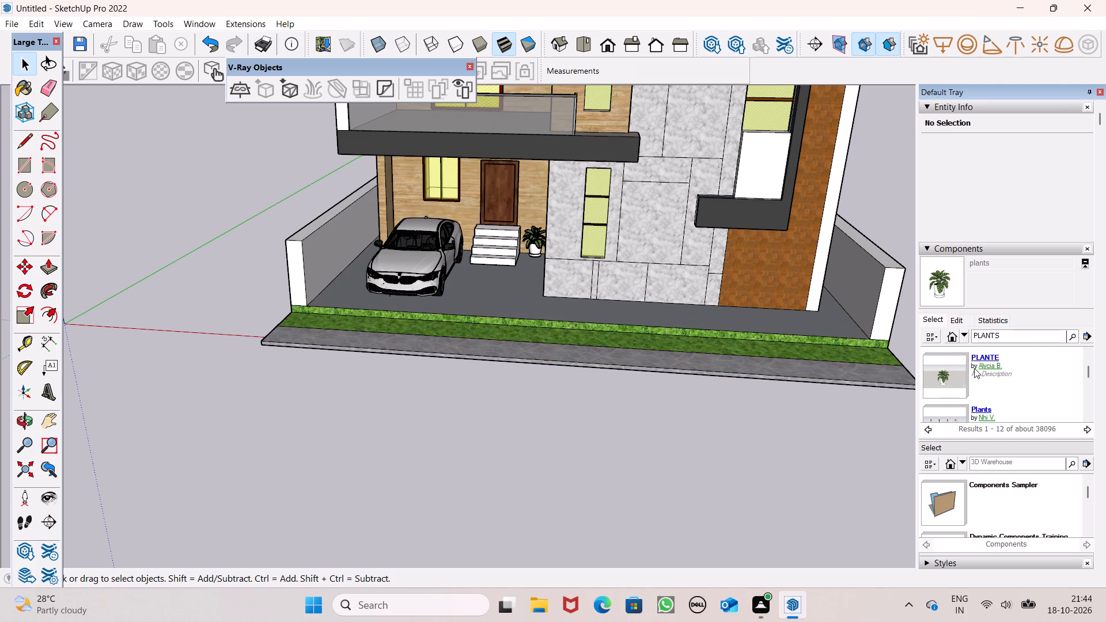
scroll(955, 369, "up", 2)
scroll(946, 382, "down", 3)
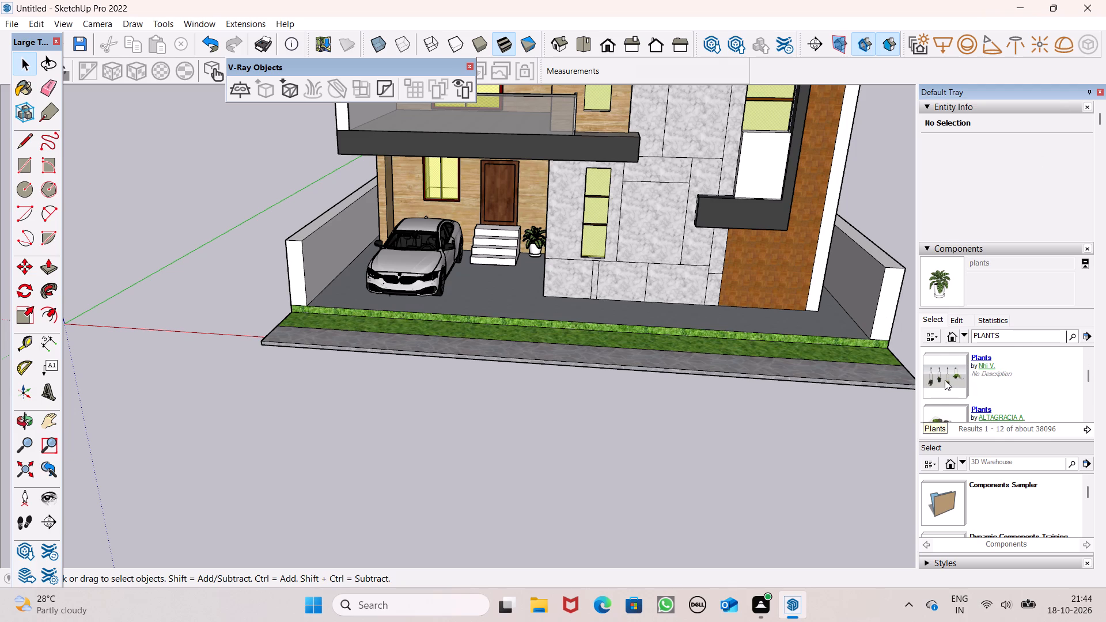
scroll(945, 380, "up", 1)
scroll(947, 381, "down", 3)
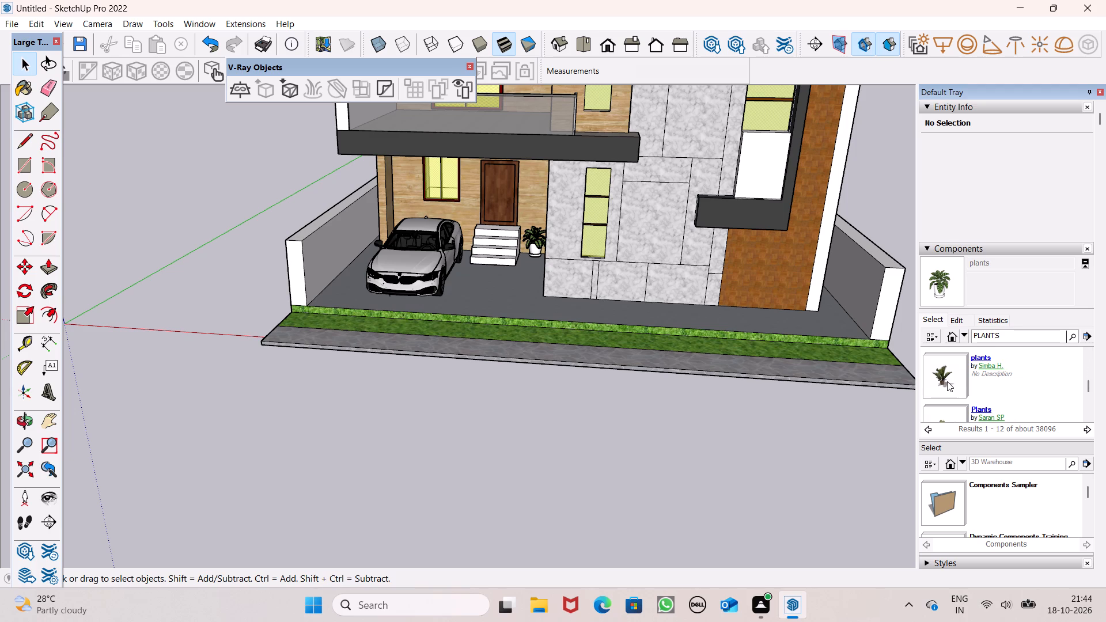
scroll(947, 381, "down", 2)
scroll(948, 382, "up", 1)
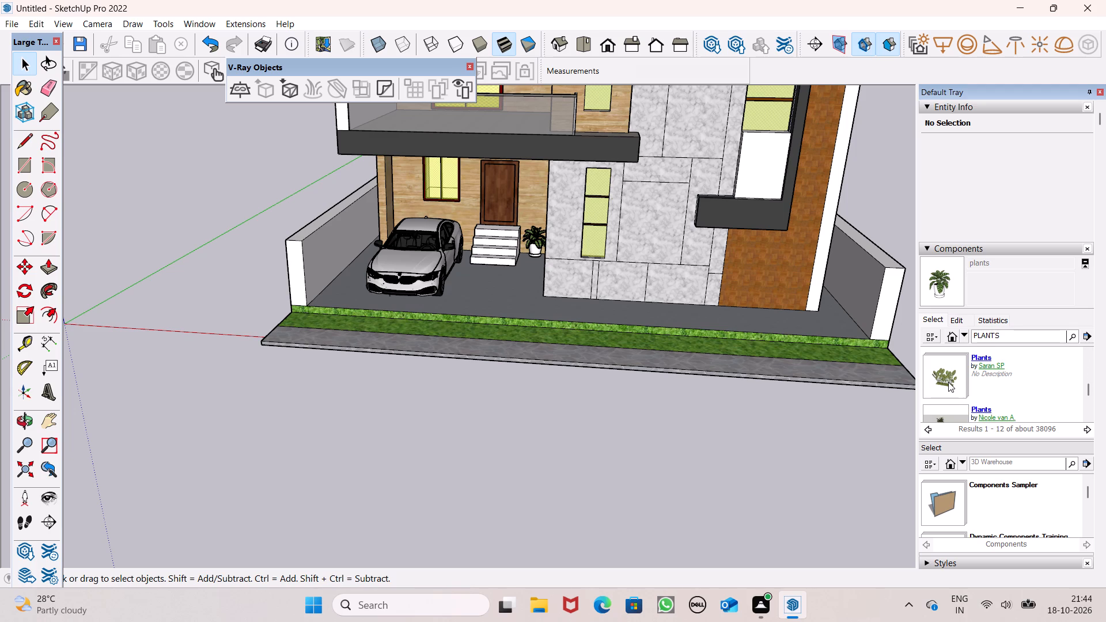
left_click(948, 380)
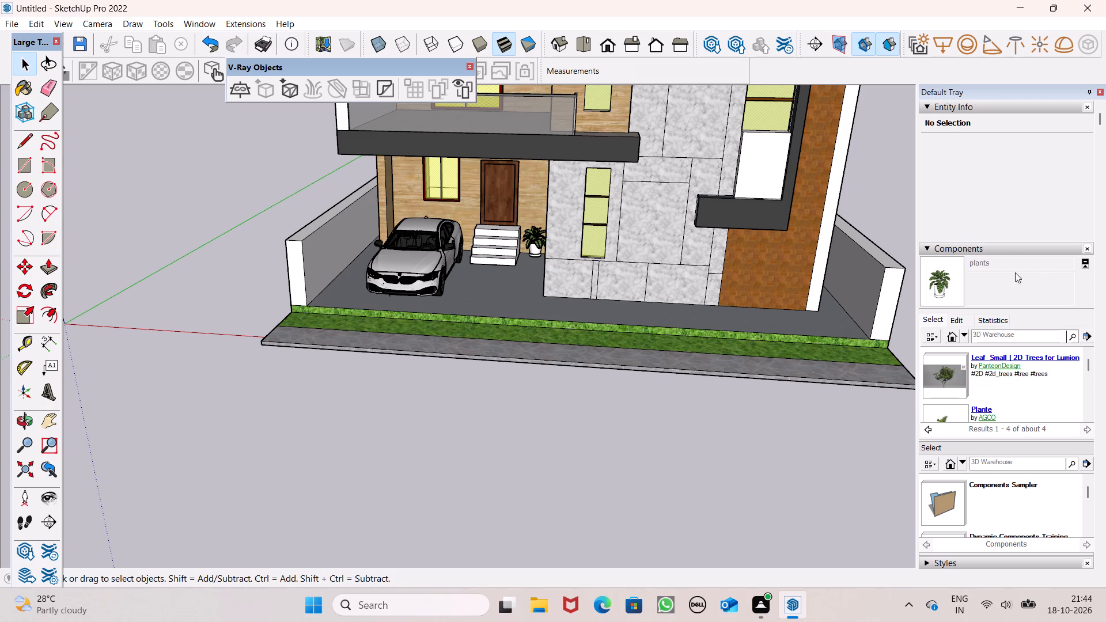
Open the "Leaf_Small | 2D Trees for Lumion" collection to list its tree and shrub components.
scroll(988, 340, "down", 2)
scroll(982, 337, "up", 1)
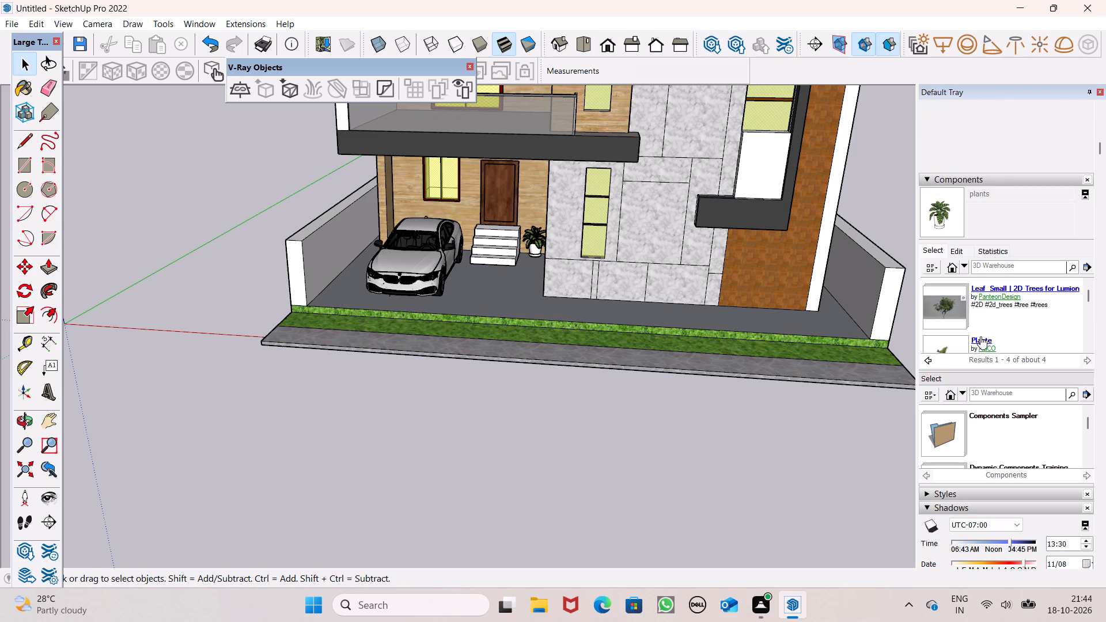
scroll(963, 318, "up", 1)
scroll(957, 335, "down", 1)
scroll(957, 335, "up", 1)
left_click(953, 365)
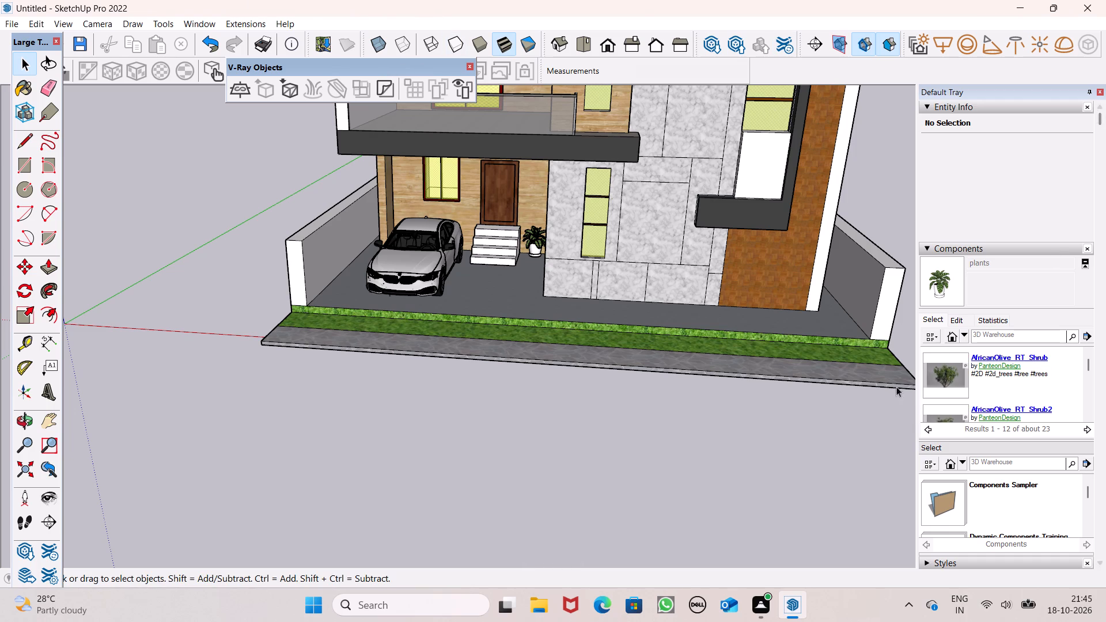
Insert the AfricanOlive_RT_Shrub component at the car-side end of the front grass strip.
scroll(982, 386, "down", 2)
scroll(949, 378, "up", 2)
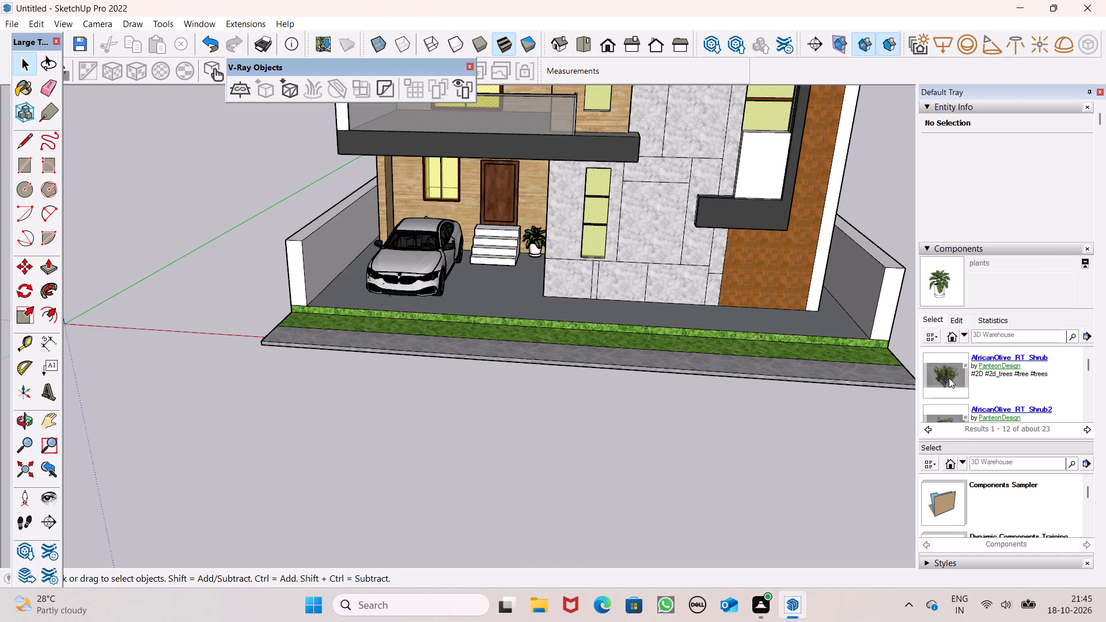
left_click(949, 378)
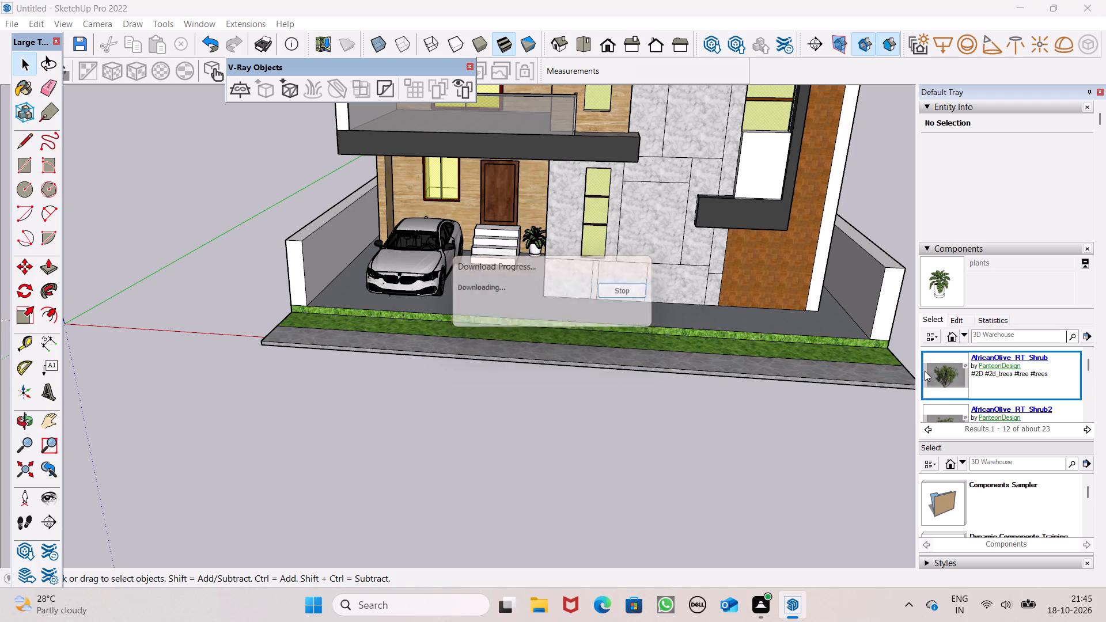
left_click(690, 347)
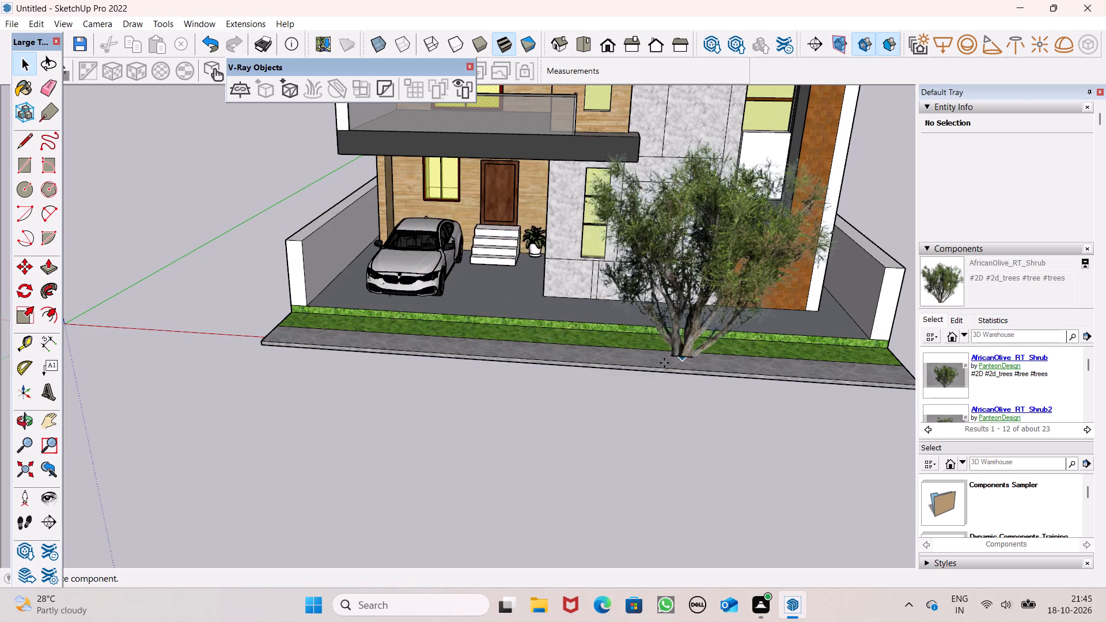
scroll(548, 385, "down", 12)
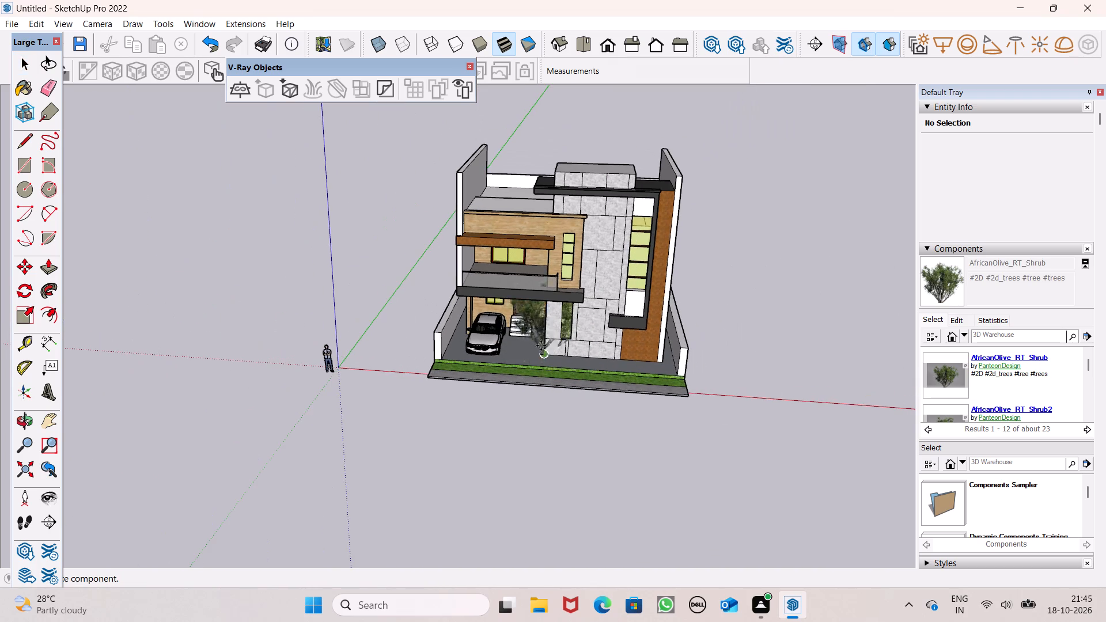
scroll(526, 326, "up", 7)
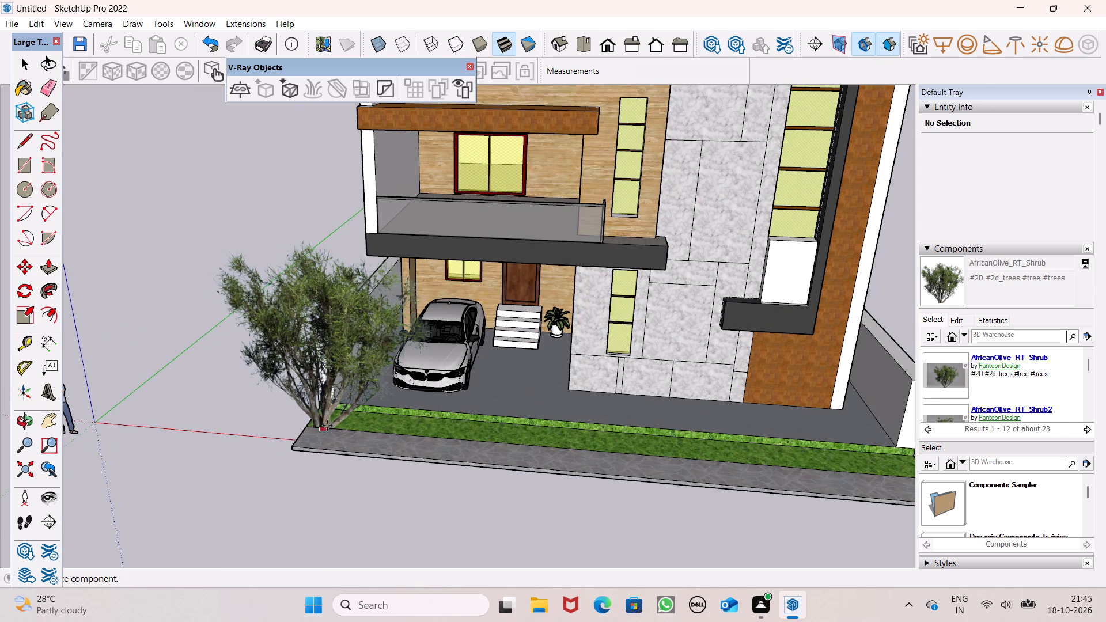
left_click(332, 420)
key("space")
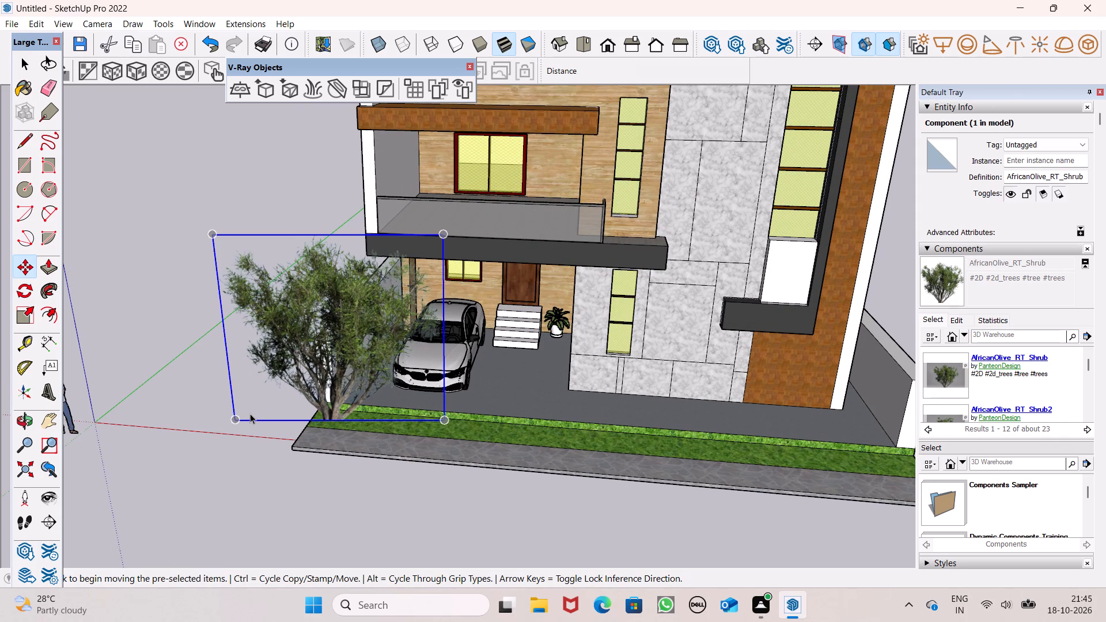
left_click(204, 399)
Insert the Bamboo4v2_Cluster_RT component on the open ground beside the human figure near the origin.
scroll(206, 405, "down", 4)
scroll(536, 392, "down", 4)
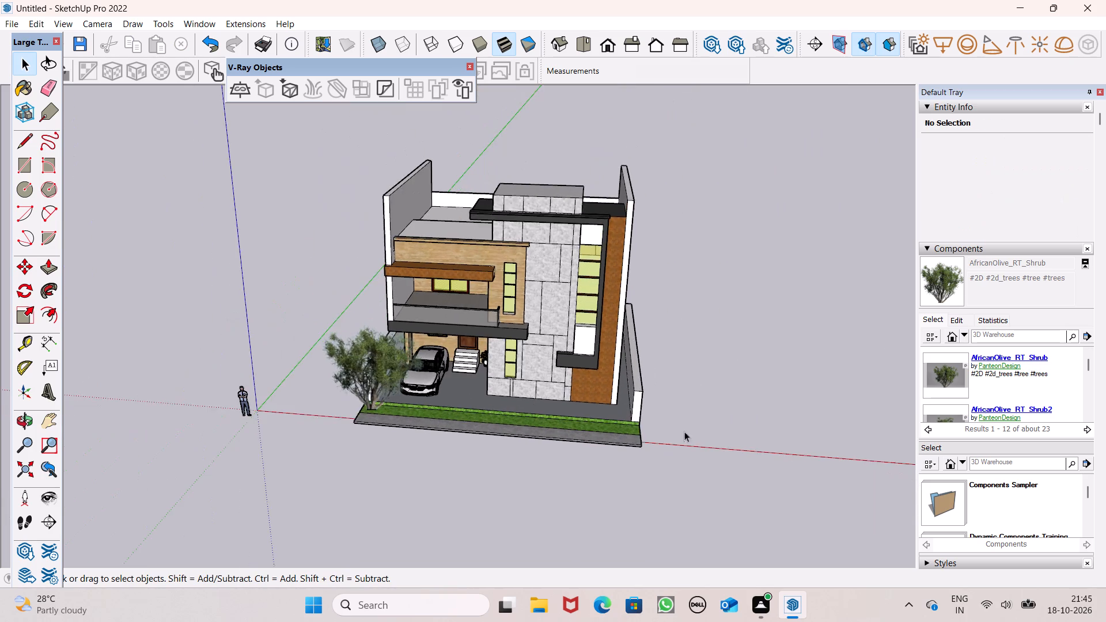
scroll(741, 433, "up", 8)
scroll(907, 394, "down", 5)
middle_click_drag(797, 390, 812, 392)
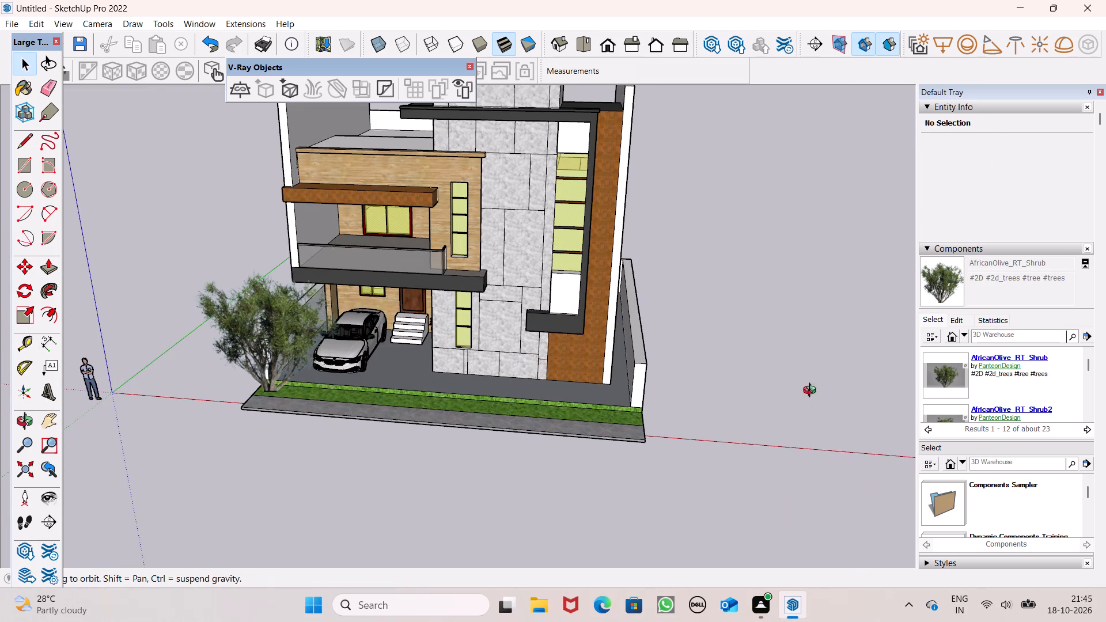
middle_click_drag(812, 392, 700, 381)
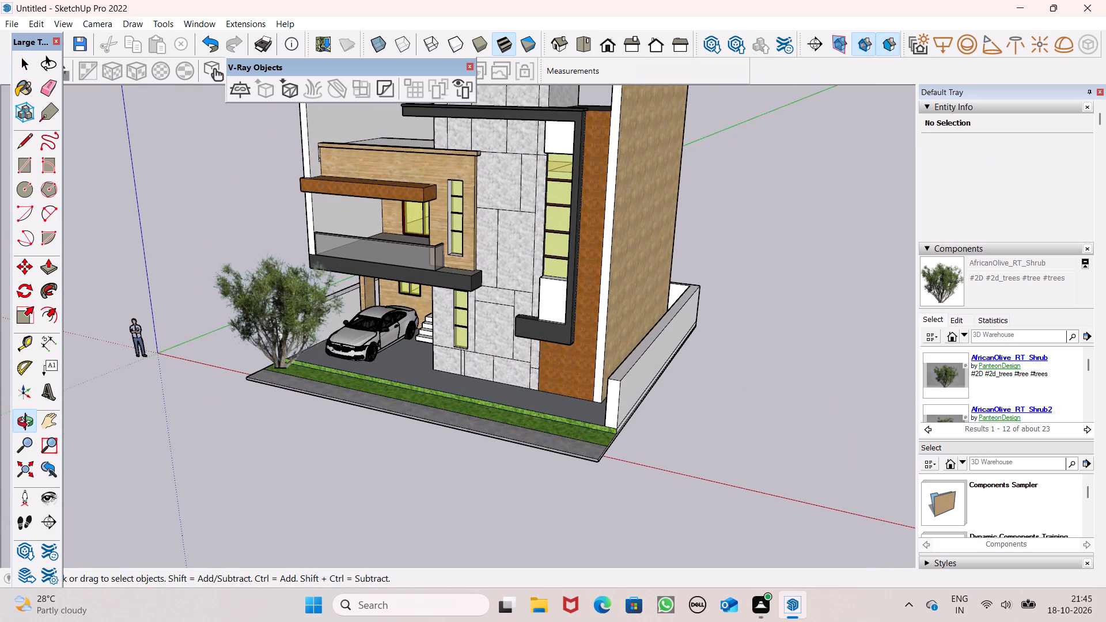
scroll(1061, 400, "down", 2)
scroll(1016, 415, "down", 1)
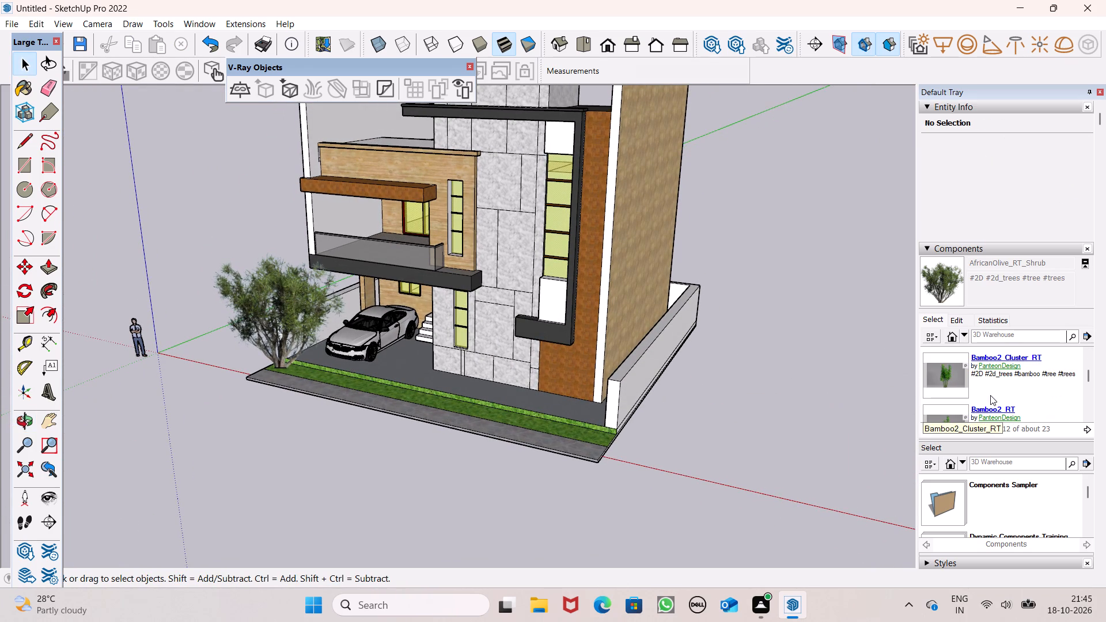
scroll(967, 388, "down", 3)
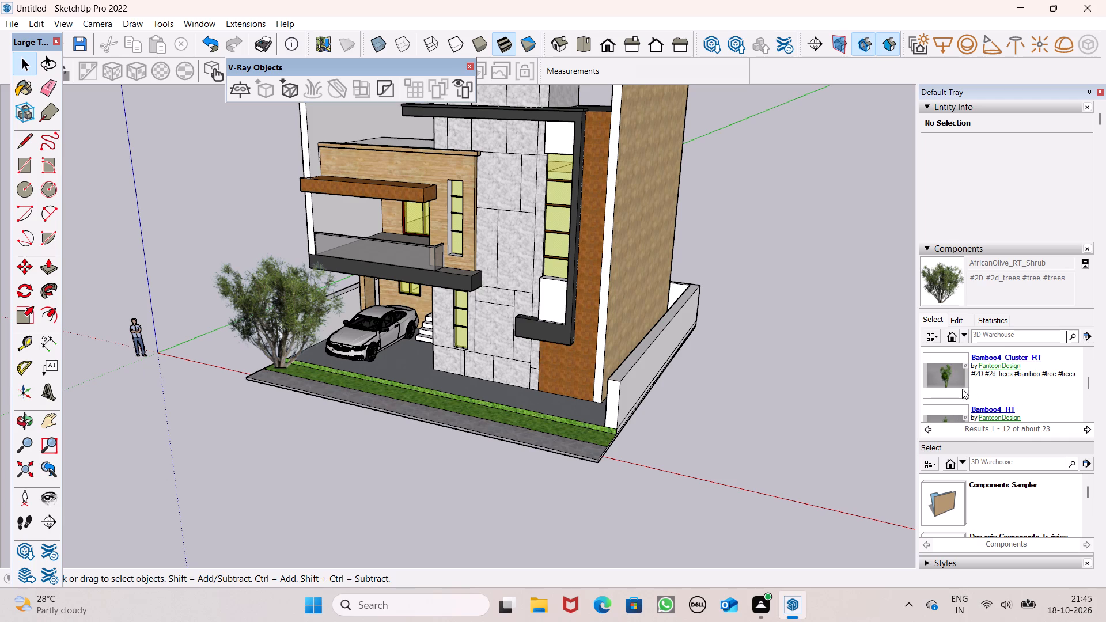
scroll(962, 389, "down", 1)
left_click(938, 378)
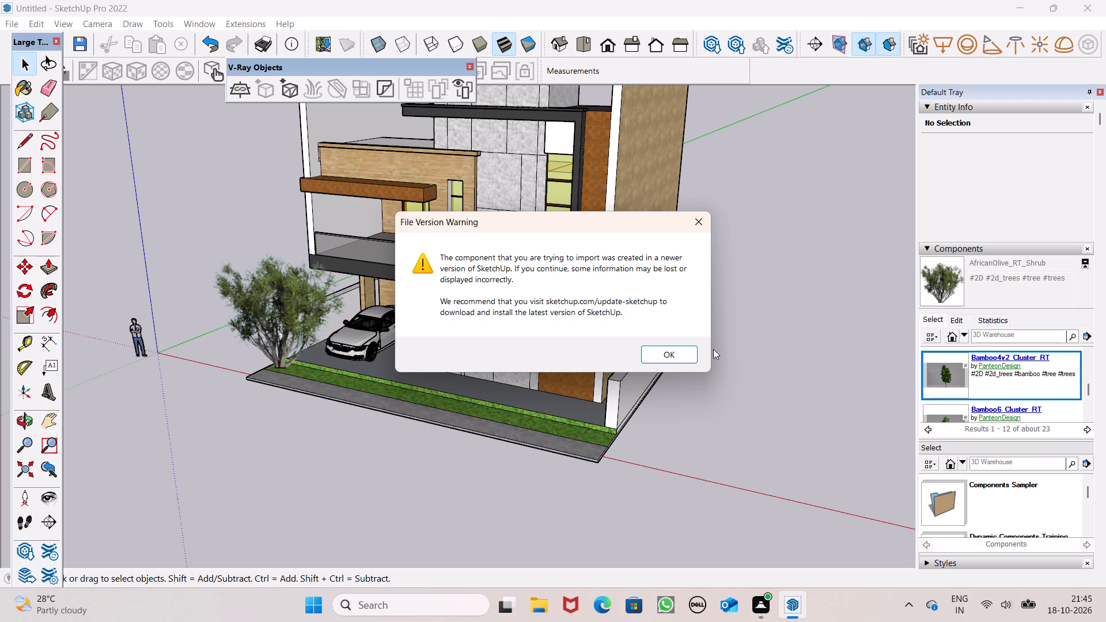
left_click(682, 360)
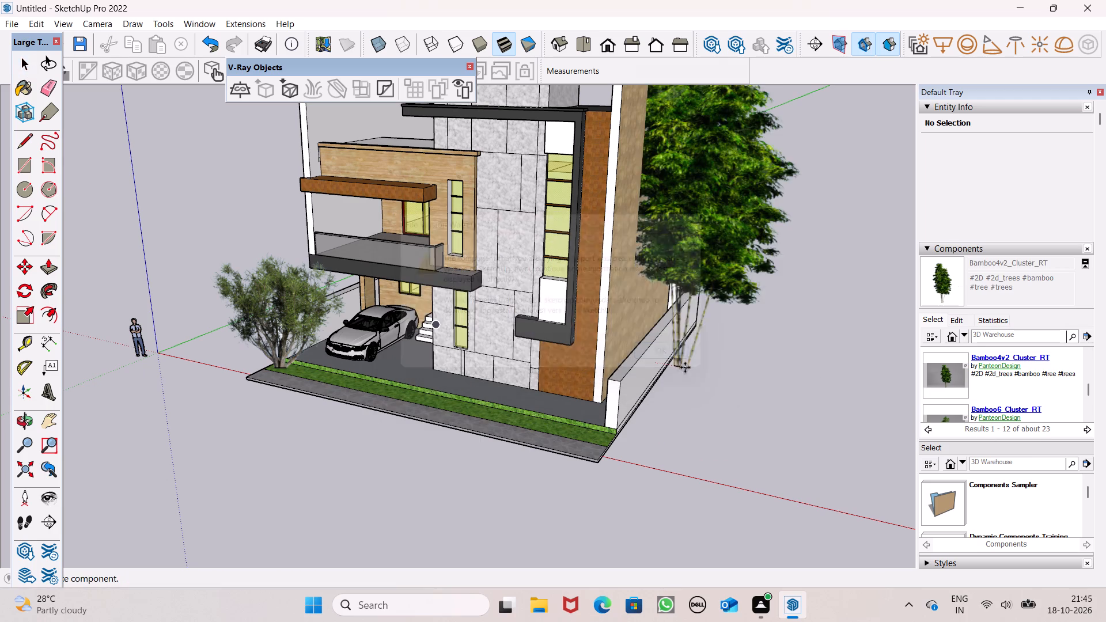
scroll(819, 450, "down", 6)
scroll(622, 476, "down", 4)
middle_click_drag(340, 423, 469, 420)
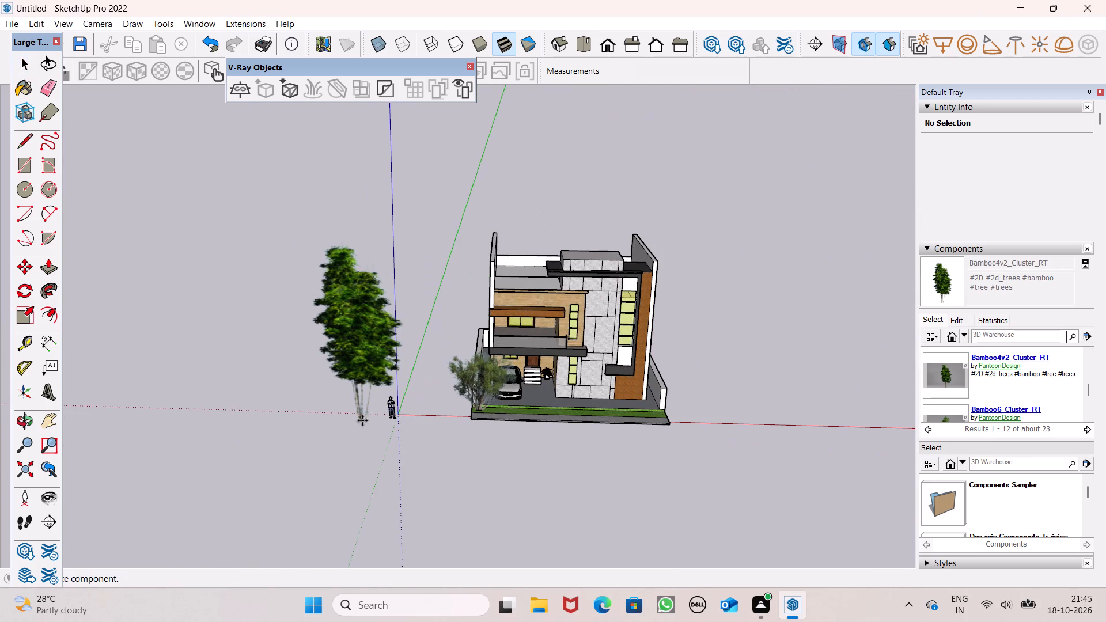
left_click(349, 419)
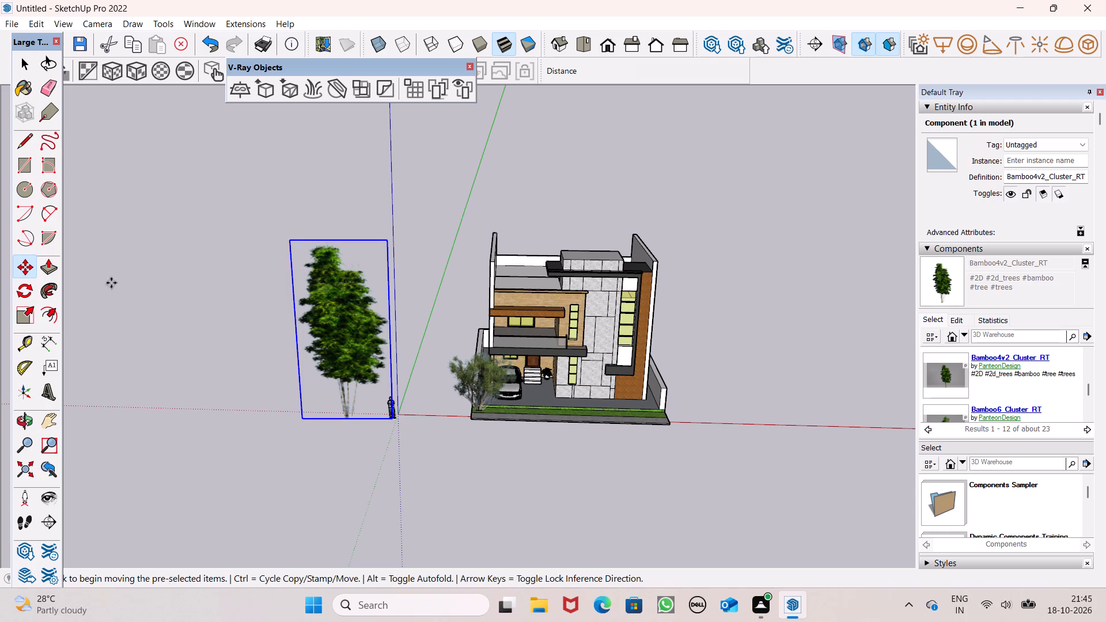
Scale the bamboo cluster down uniformly until it is only slightly taller than the human figure.
left_click(29, 307)
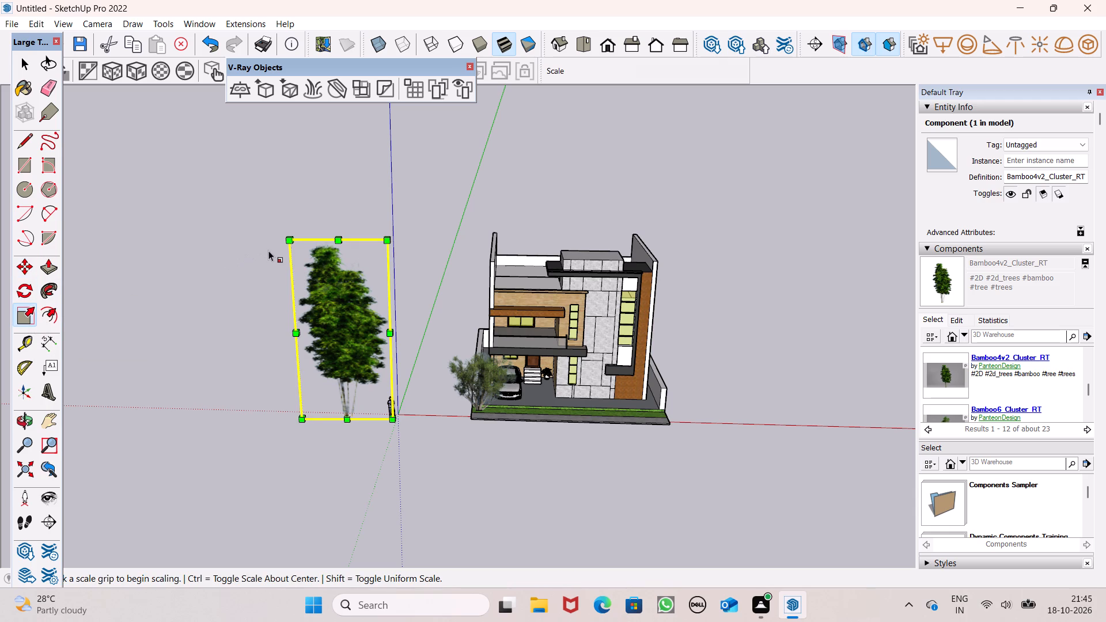
left_click_drag(287, 233, 302, 343)
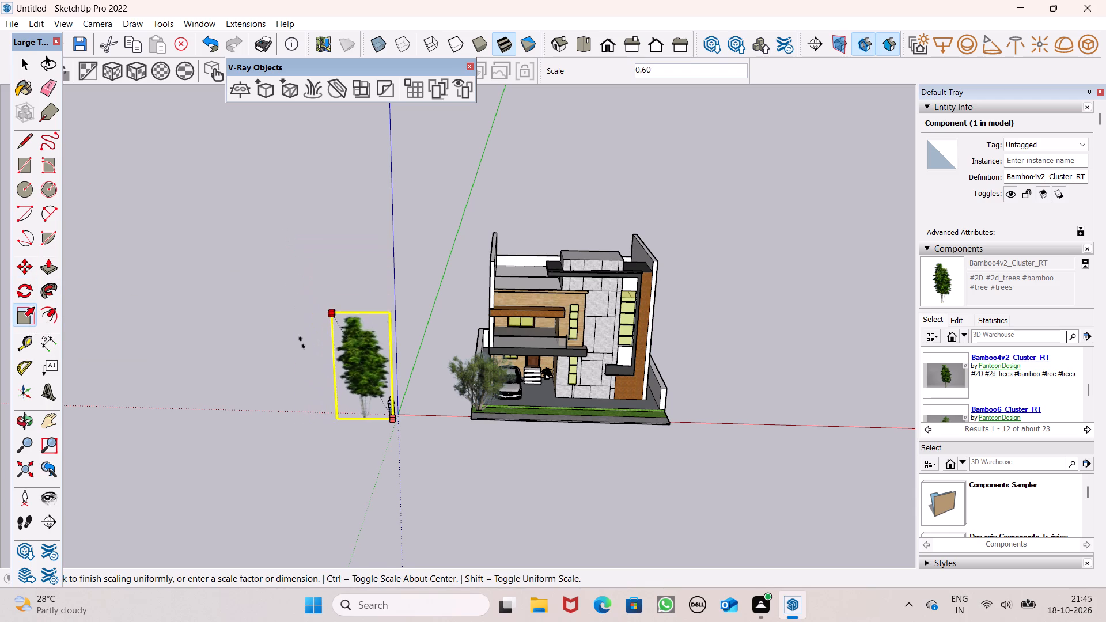
left_click_drag(302, 343, 318, 420)
key("space")
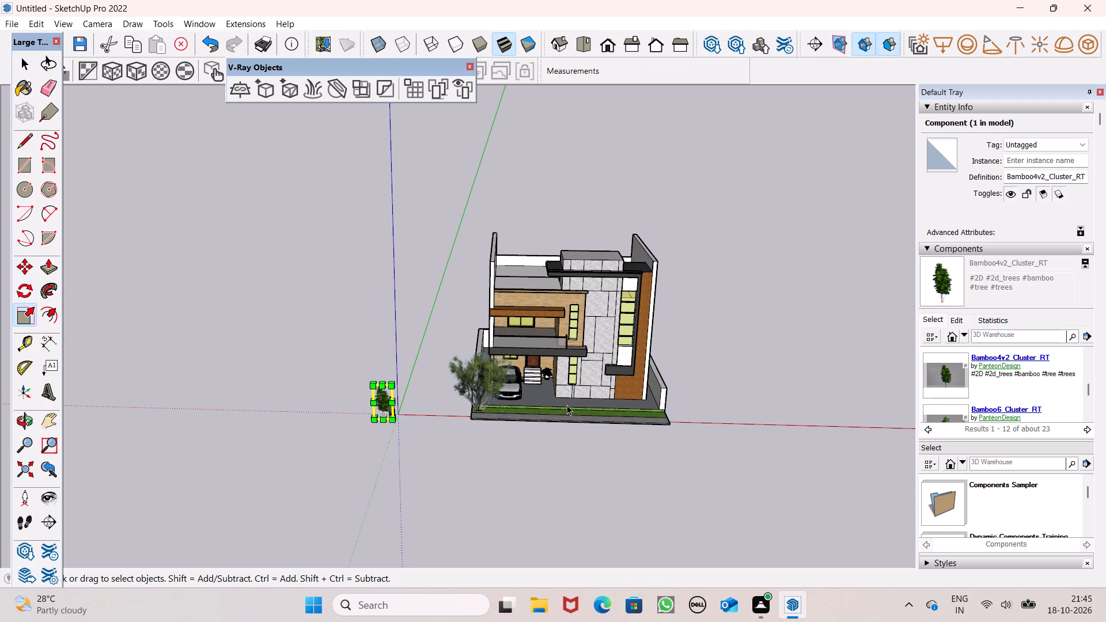
scroll(567, 405, "up", 5)
middle_click_drag(491, 467, 403, 498)
key("comma")
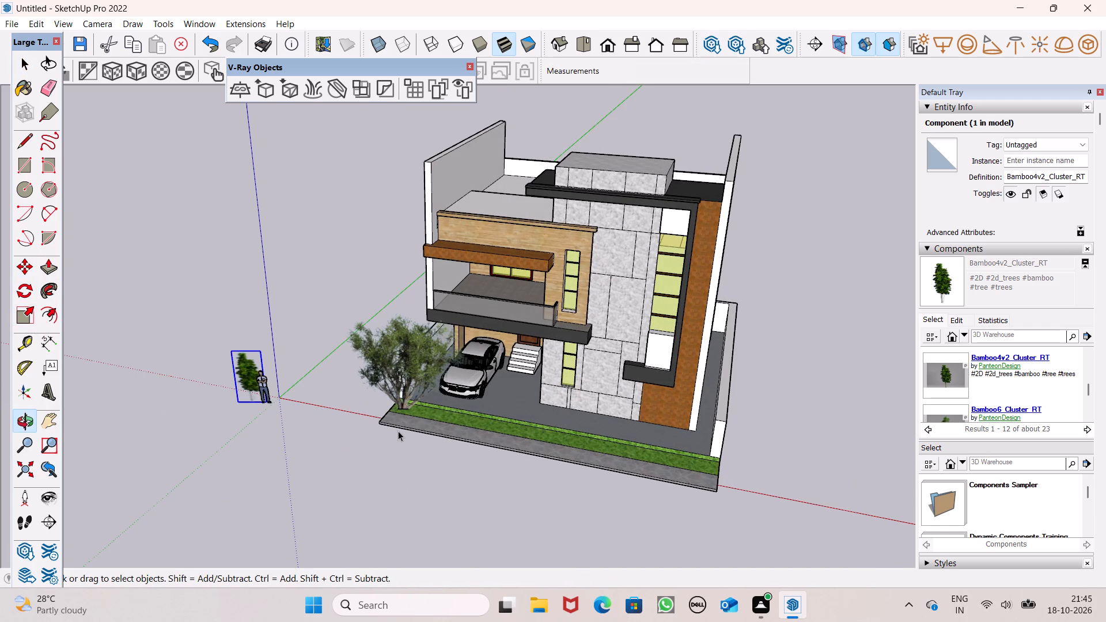
key("Return")
left_click(282, 444)
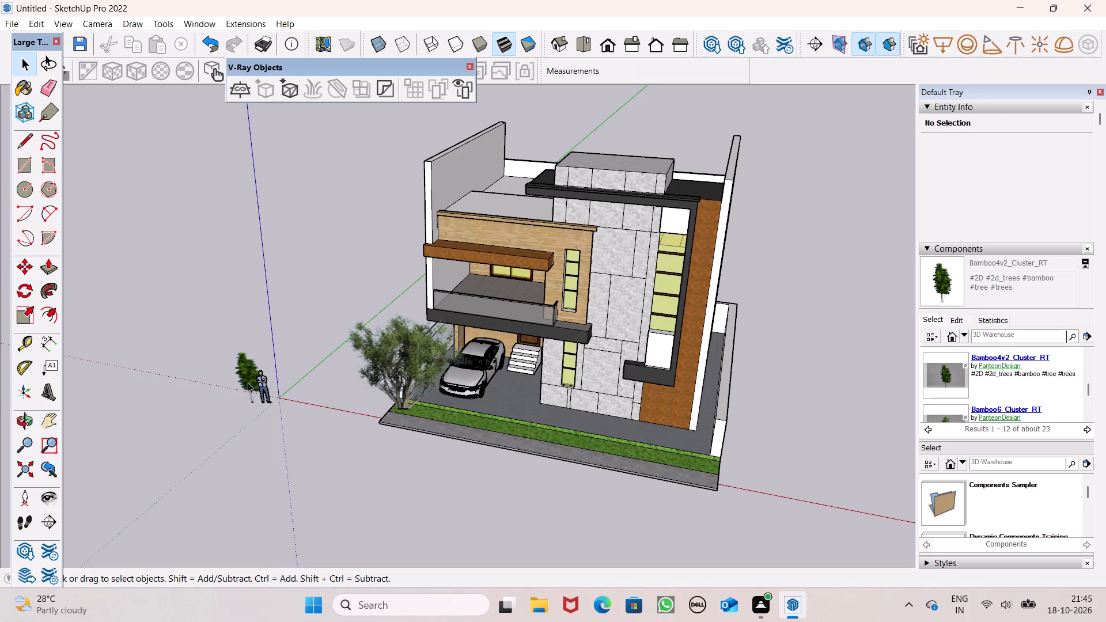
Move the bamboo cluster onto the upper balcony's decked floor, behind the glass railing near the white side wall.
left_click(244, 378)
key("m")
key("Return")
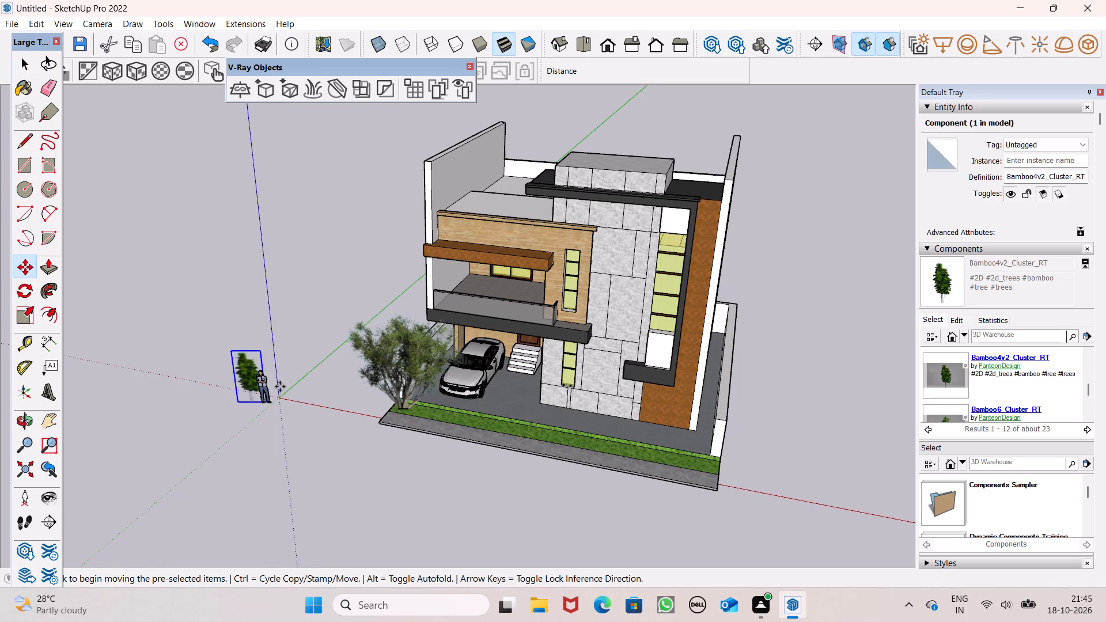
left_click_drag(270, 404, 439, 324)
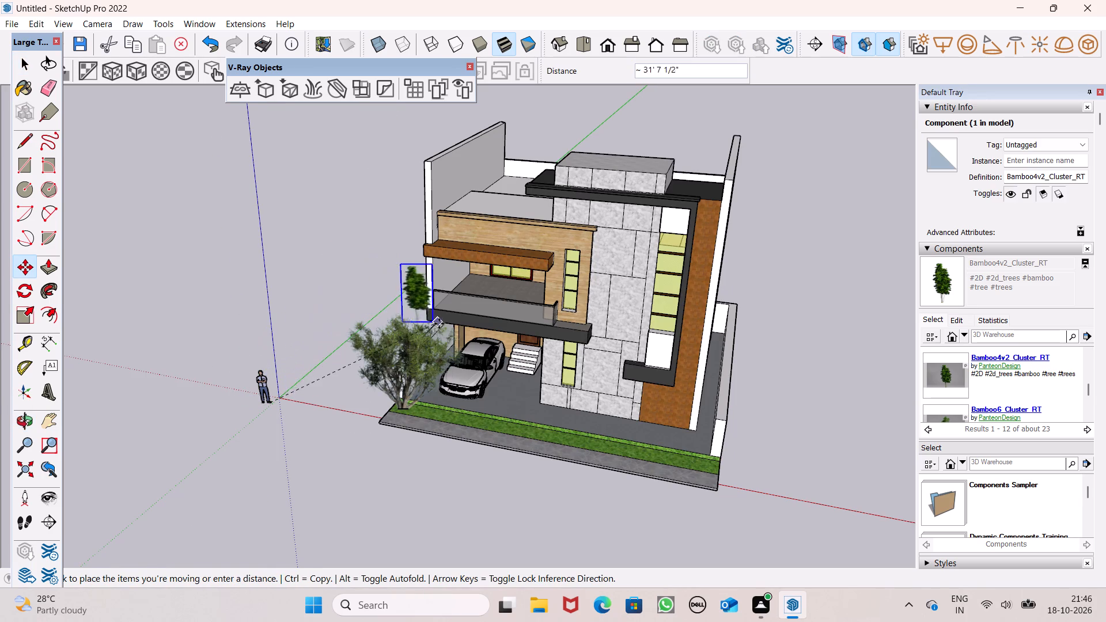
left_click_drag(439, 324, 478, 298)
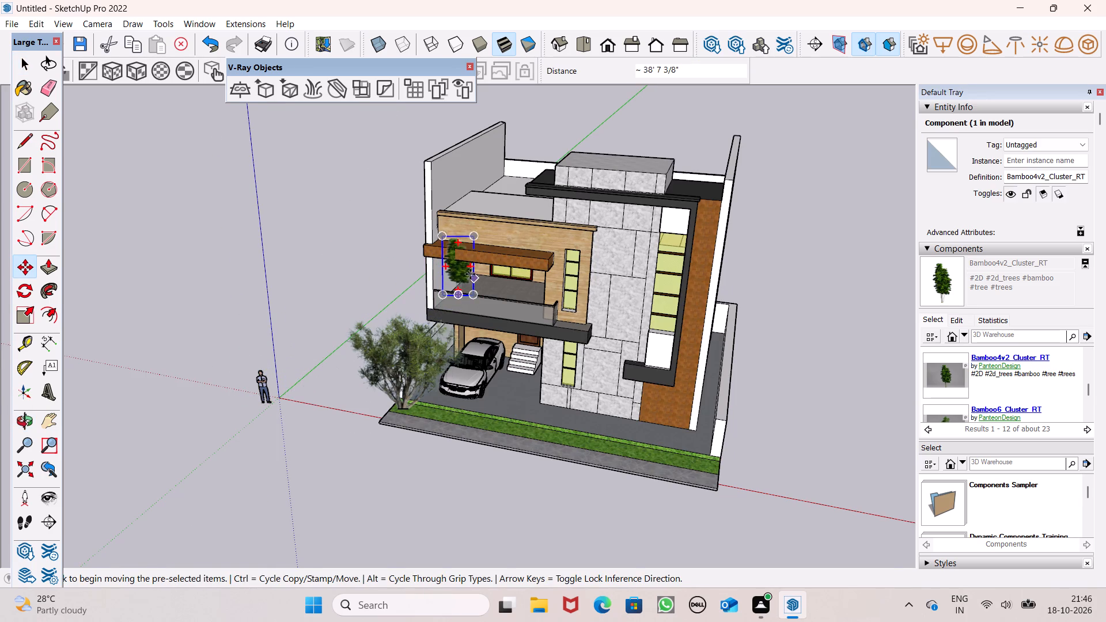
scroll(470, 274, "up", 8)
middle_click_drag(539, 322, 398, 306)
scroll(411, 280, "up", 7)
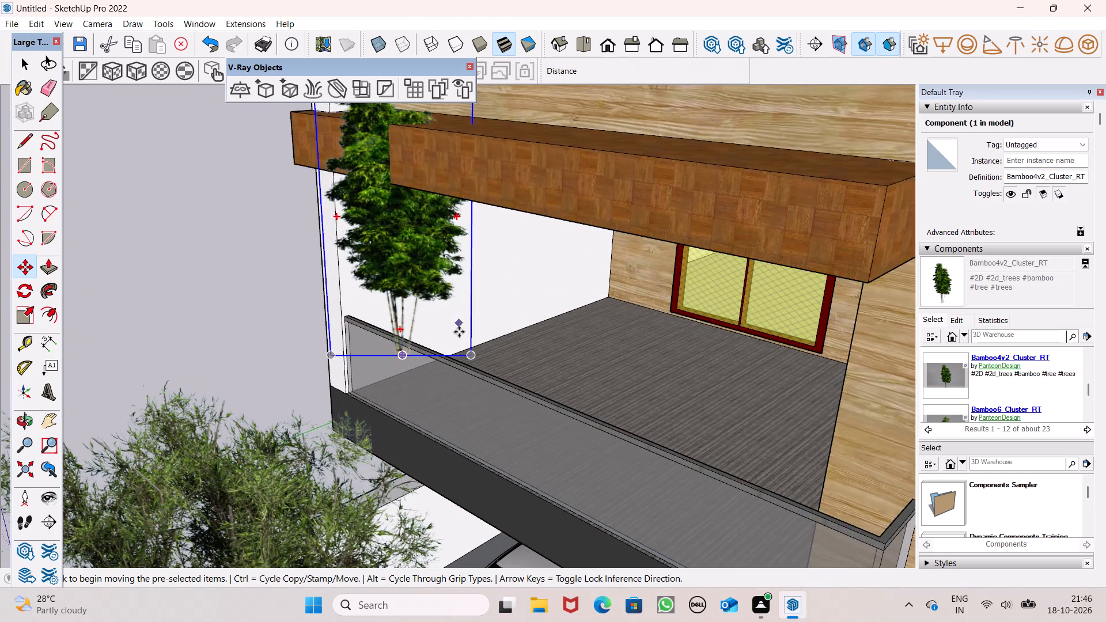
left_click_drag(476, 356, 550, 392)
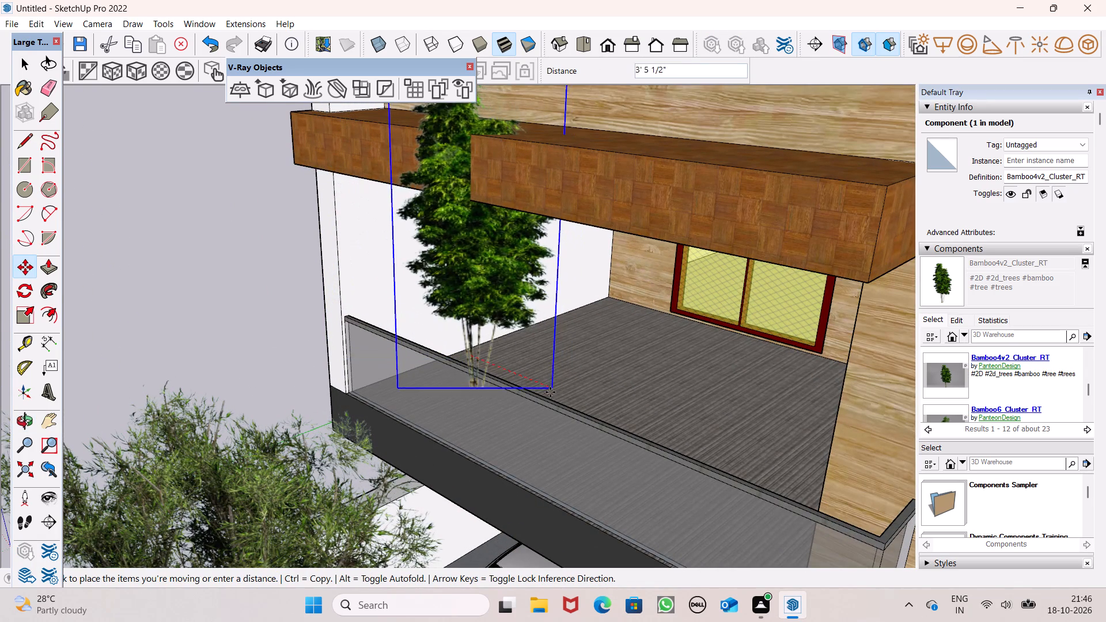
left_click_drag(550, 392, 612, 364)
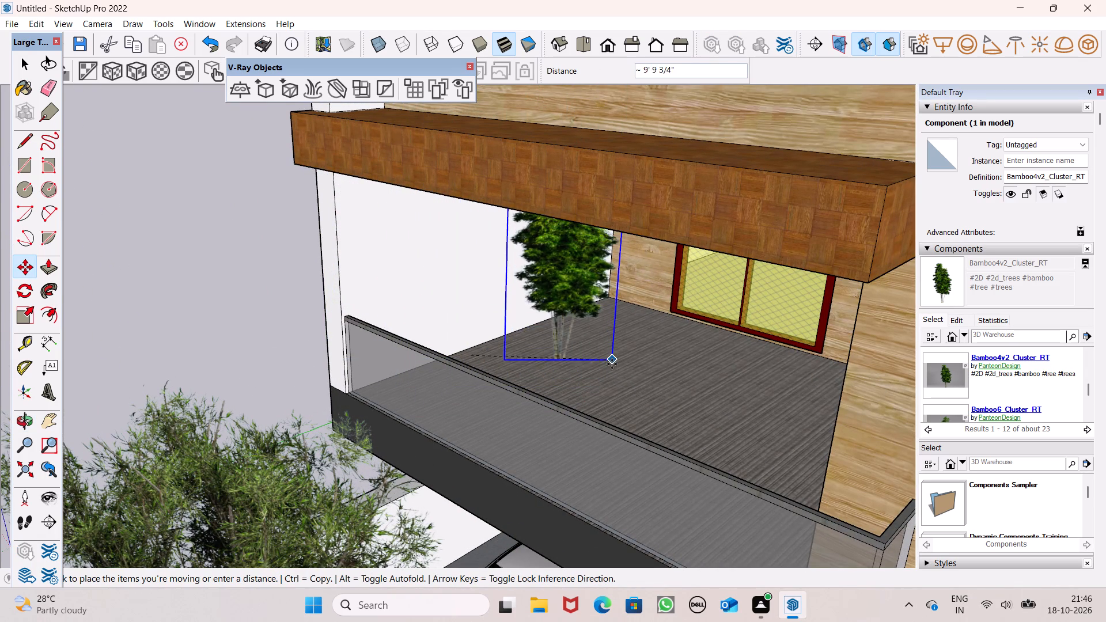
left_click_drag(612, 364, 612, 381)
scroll(609, 354, "up", 8)
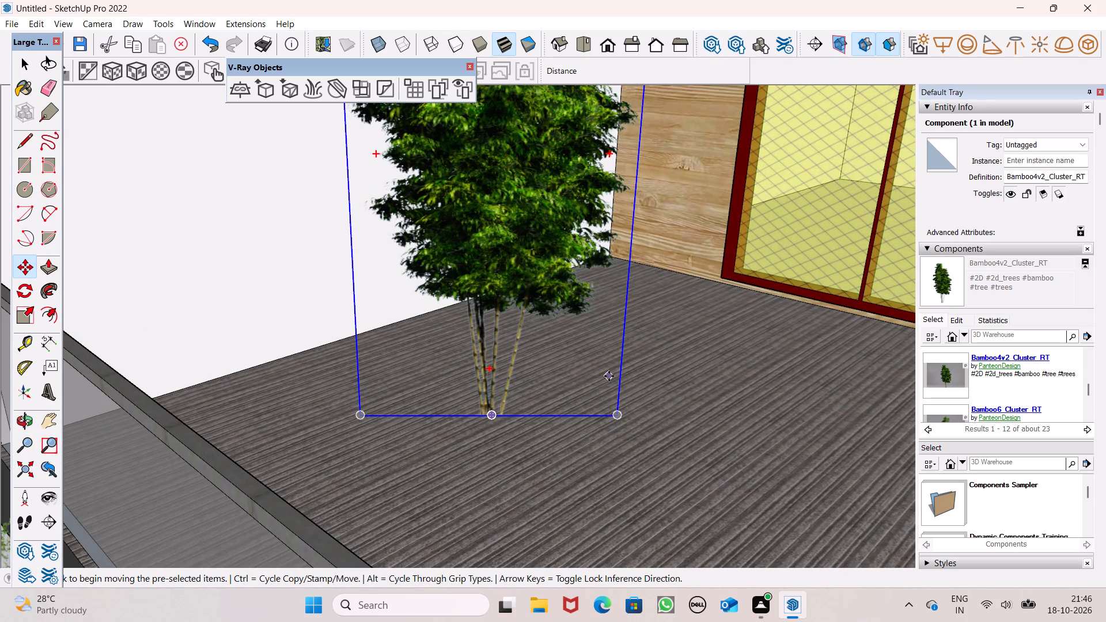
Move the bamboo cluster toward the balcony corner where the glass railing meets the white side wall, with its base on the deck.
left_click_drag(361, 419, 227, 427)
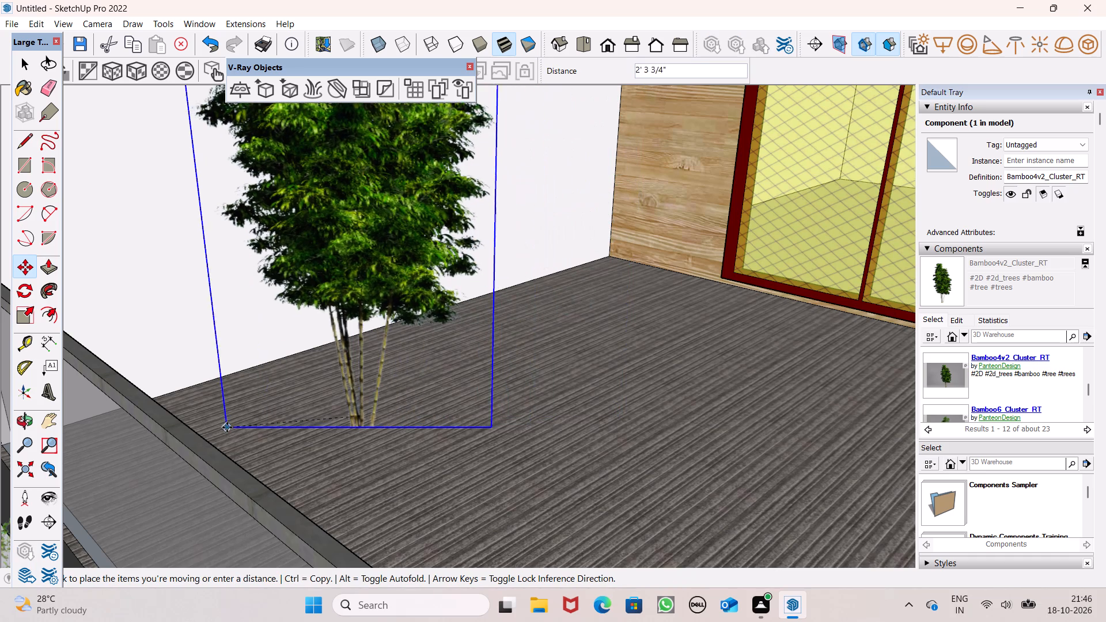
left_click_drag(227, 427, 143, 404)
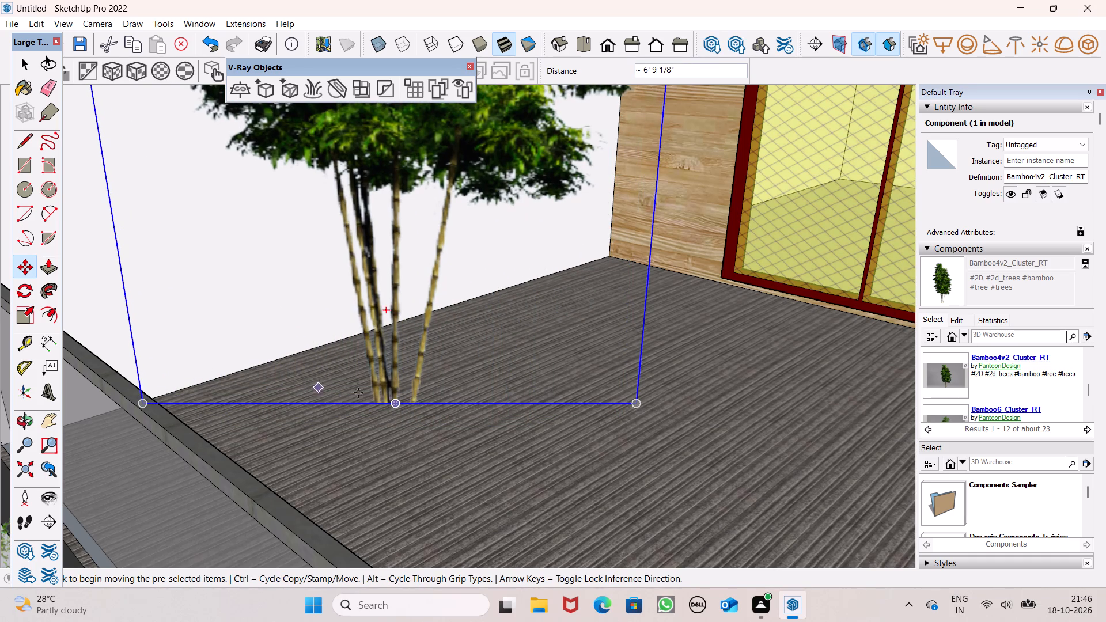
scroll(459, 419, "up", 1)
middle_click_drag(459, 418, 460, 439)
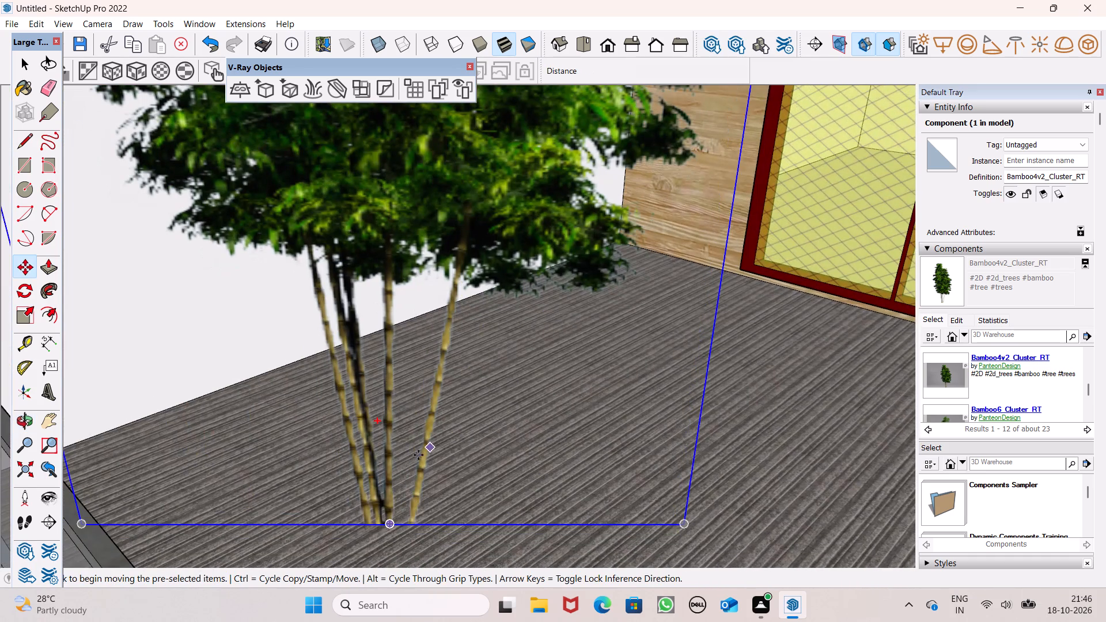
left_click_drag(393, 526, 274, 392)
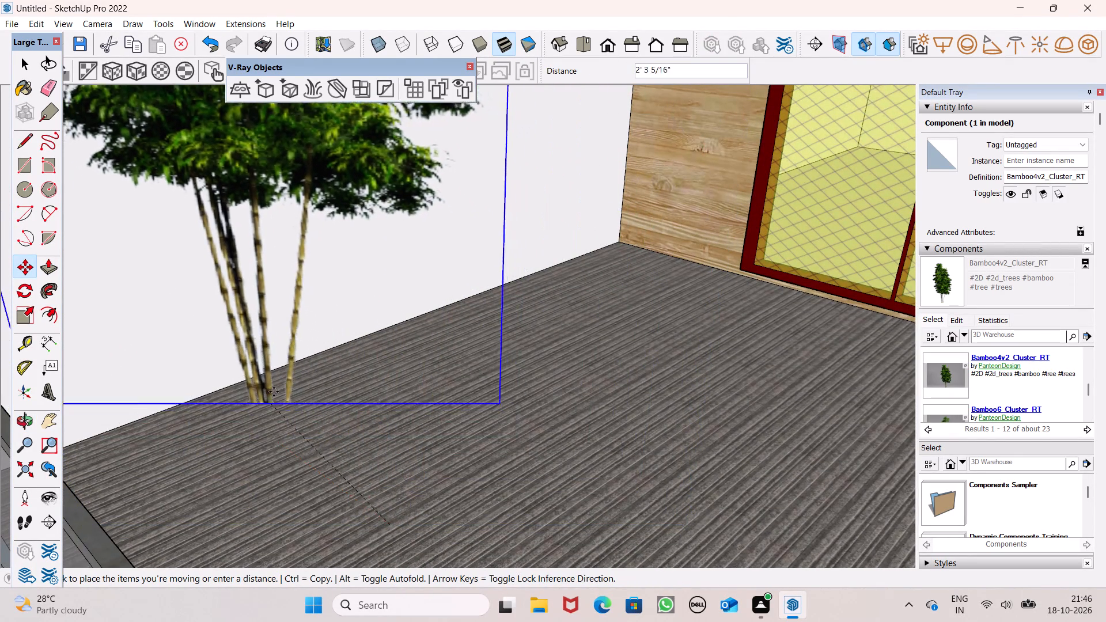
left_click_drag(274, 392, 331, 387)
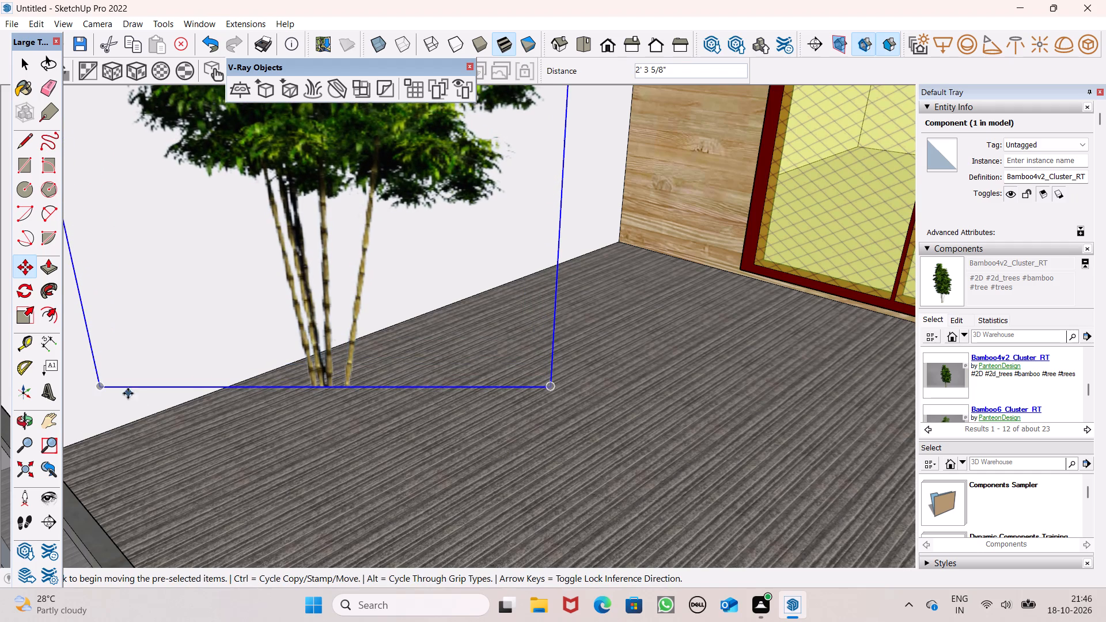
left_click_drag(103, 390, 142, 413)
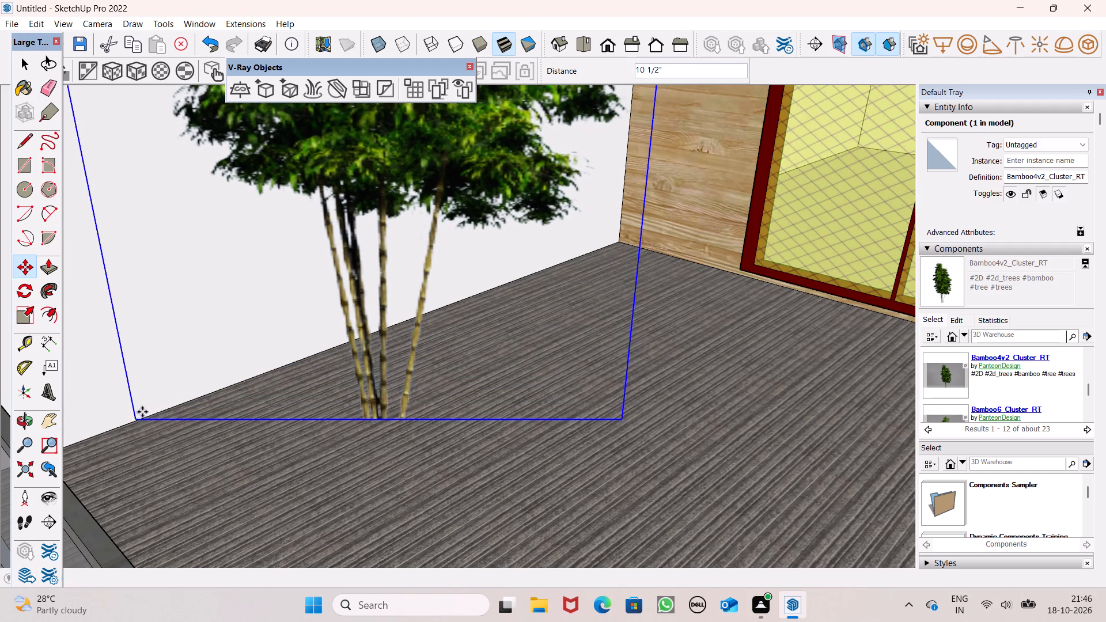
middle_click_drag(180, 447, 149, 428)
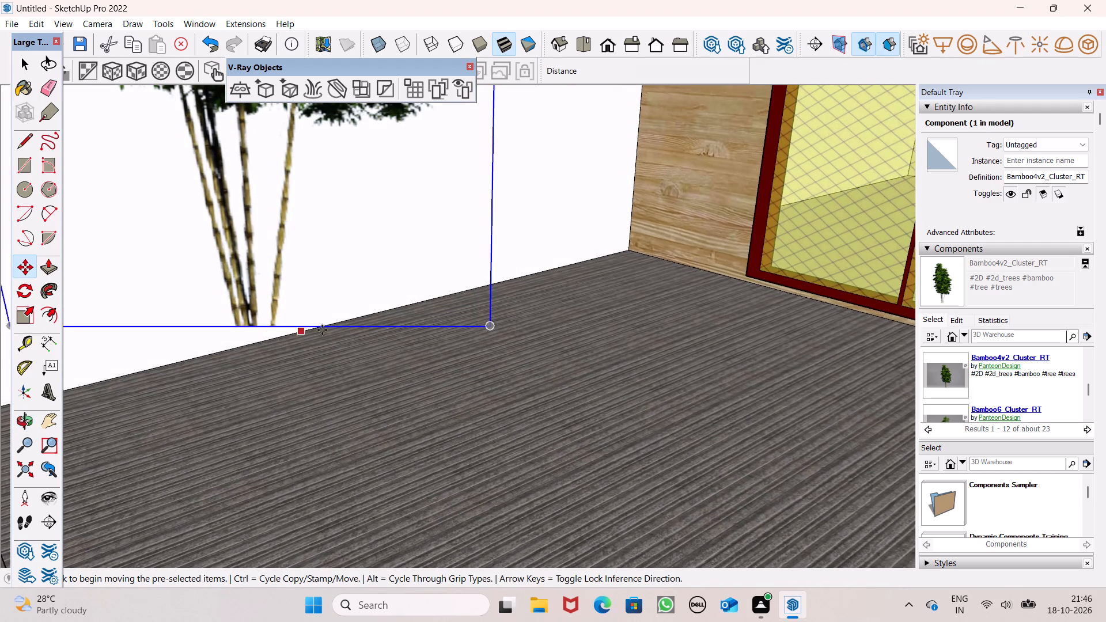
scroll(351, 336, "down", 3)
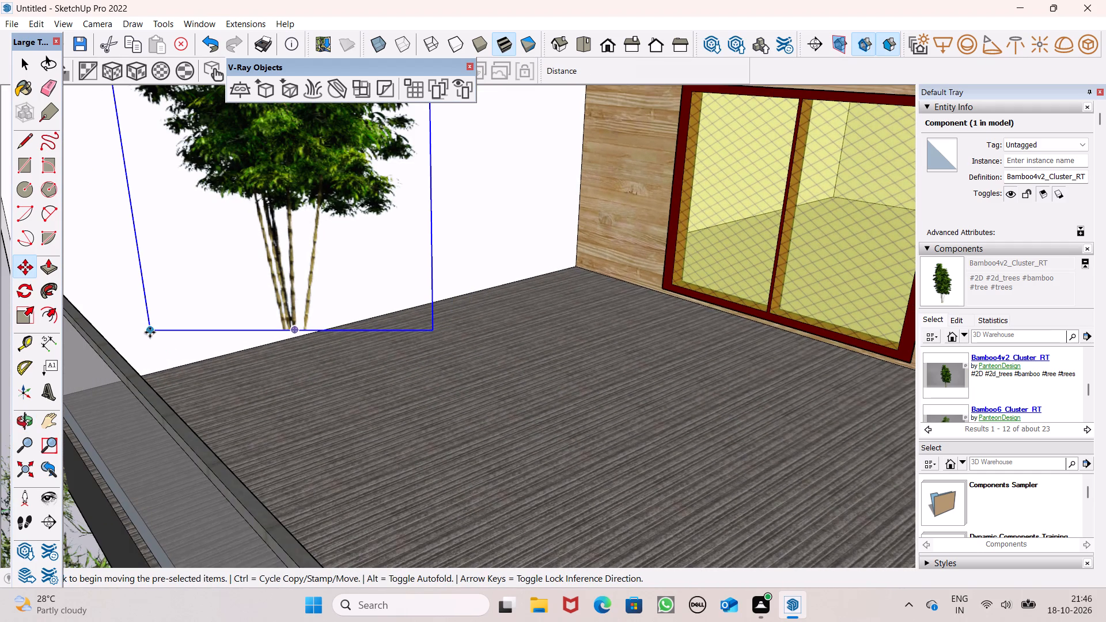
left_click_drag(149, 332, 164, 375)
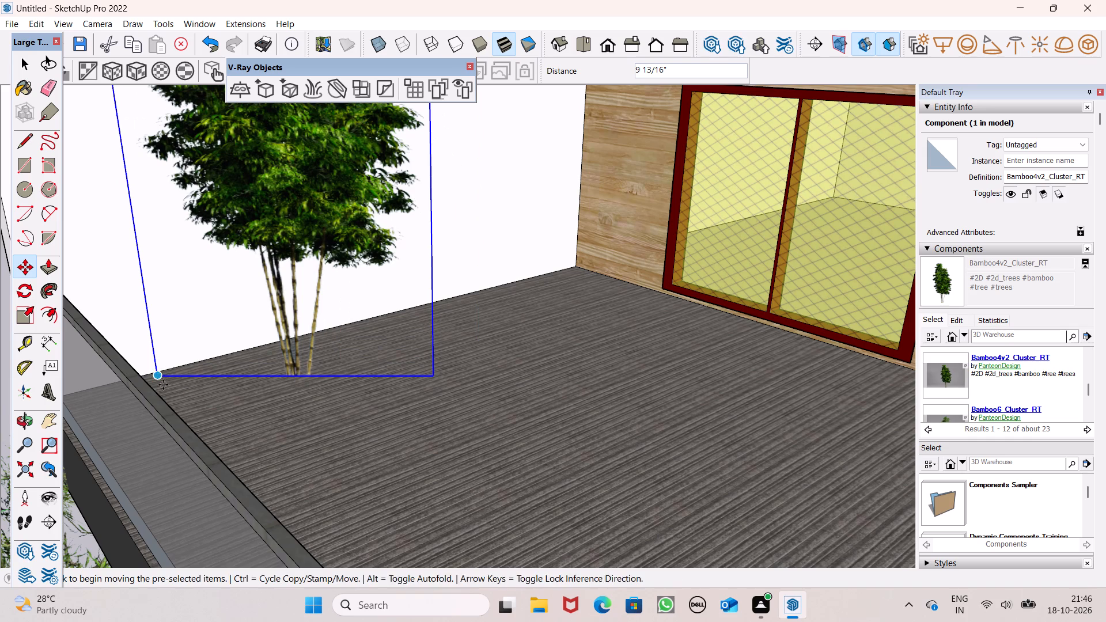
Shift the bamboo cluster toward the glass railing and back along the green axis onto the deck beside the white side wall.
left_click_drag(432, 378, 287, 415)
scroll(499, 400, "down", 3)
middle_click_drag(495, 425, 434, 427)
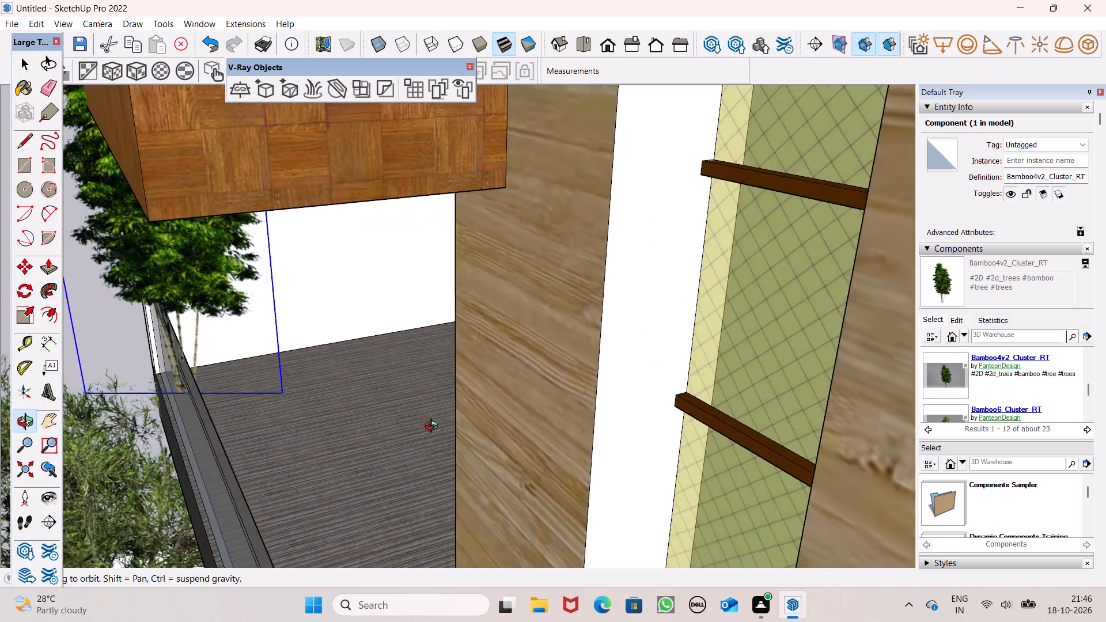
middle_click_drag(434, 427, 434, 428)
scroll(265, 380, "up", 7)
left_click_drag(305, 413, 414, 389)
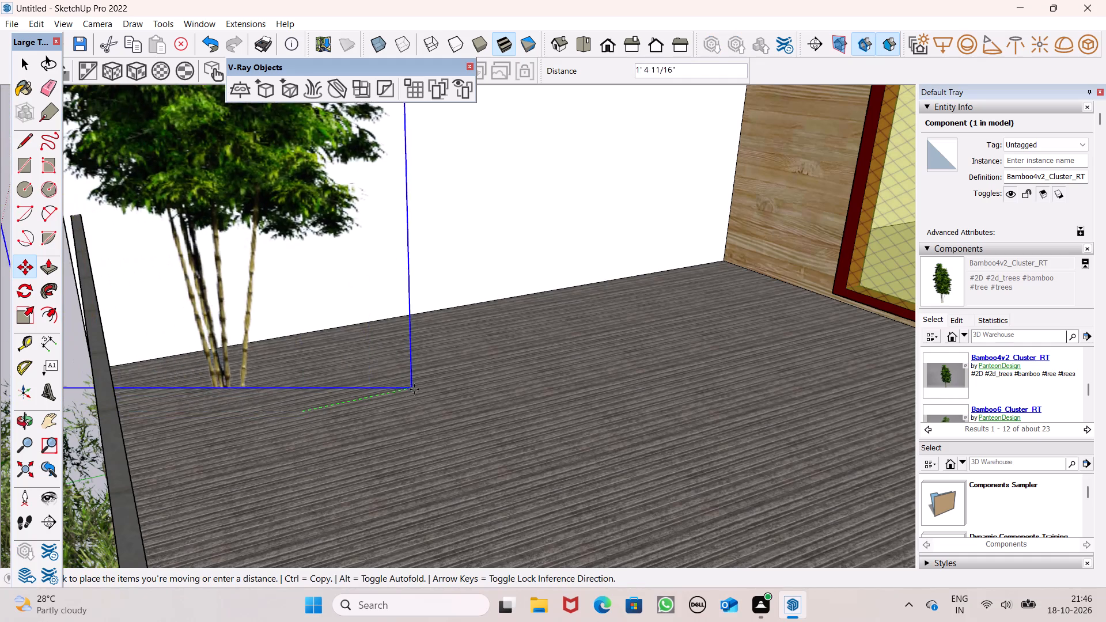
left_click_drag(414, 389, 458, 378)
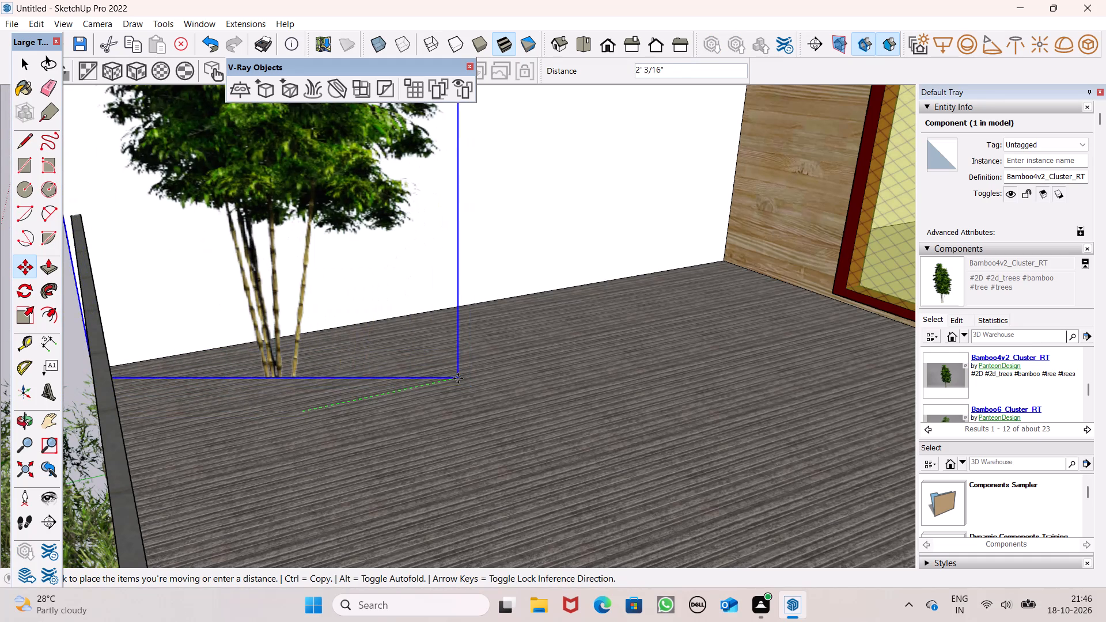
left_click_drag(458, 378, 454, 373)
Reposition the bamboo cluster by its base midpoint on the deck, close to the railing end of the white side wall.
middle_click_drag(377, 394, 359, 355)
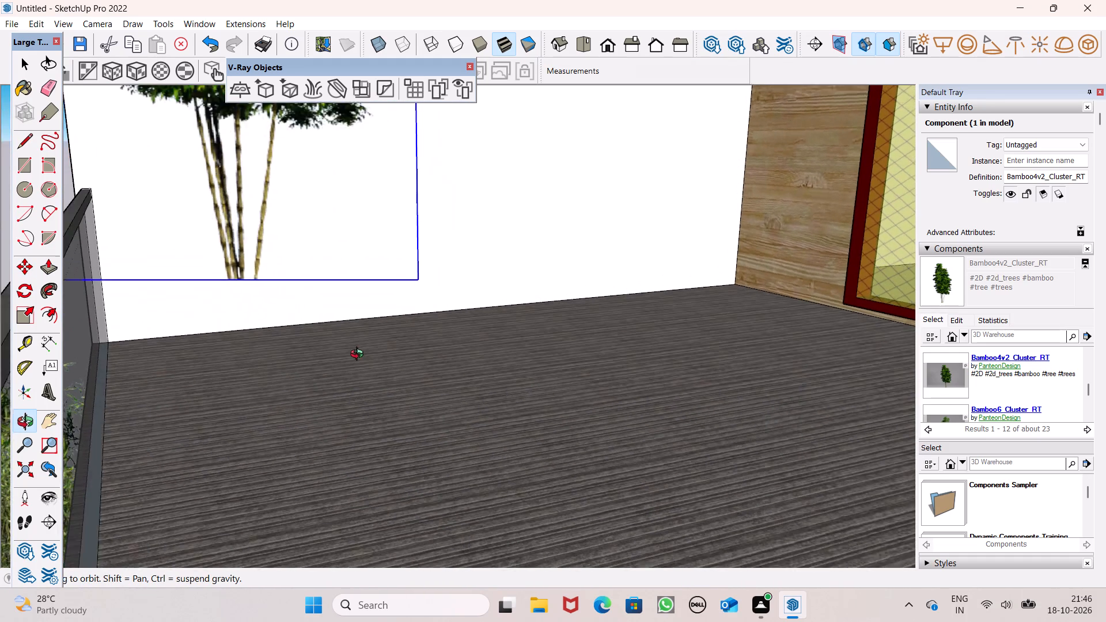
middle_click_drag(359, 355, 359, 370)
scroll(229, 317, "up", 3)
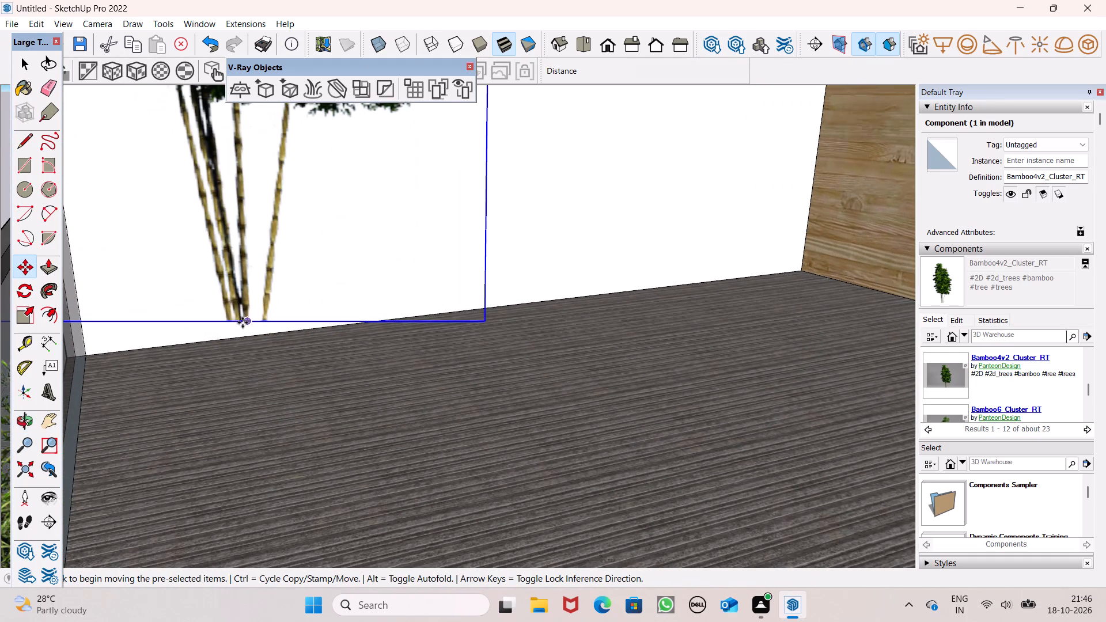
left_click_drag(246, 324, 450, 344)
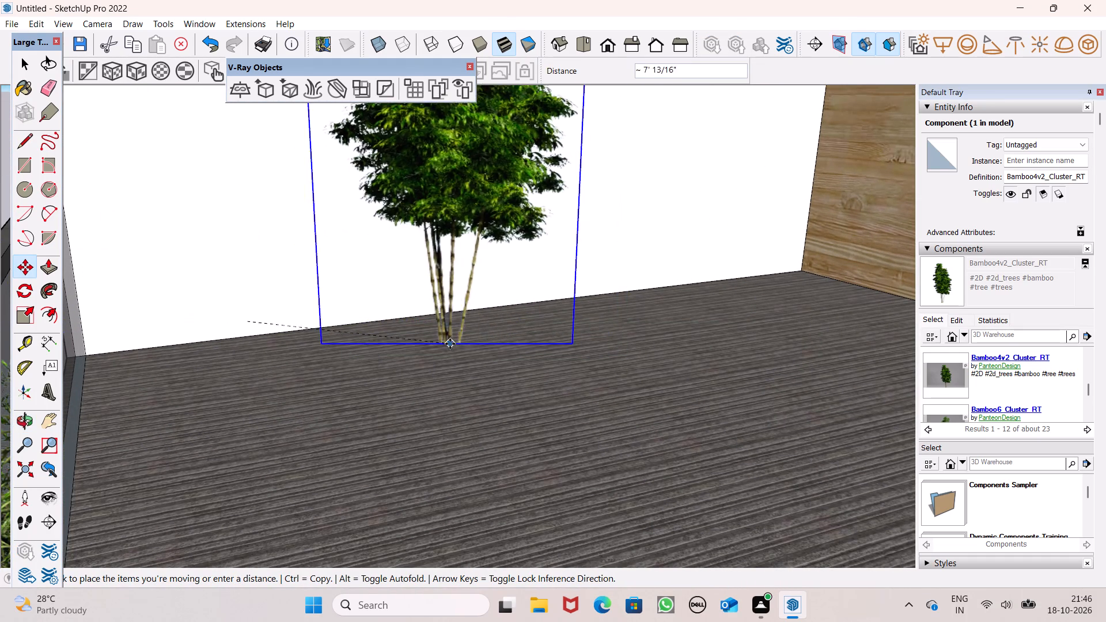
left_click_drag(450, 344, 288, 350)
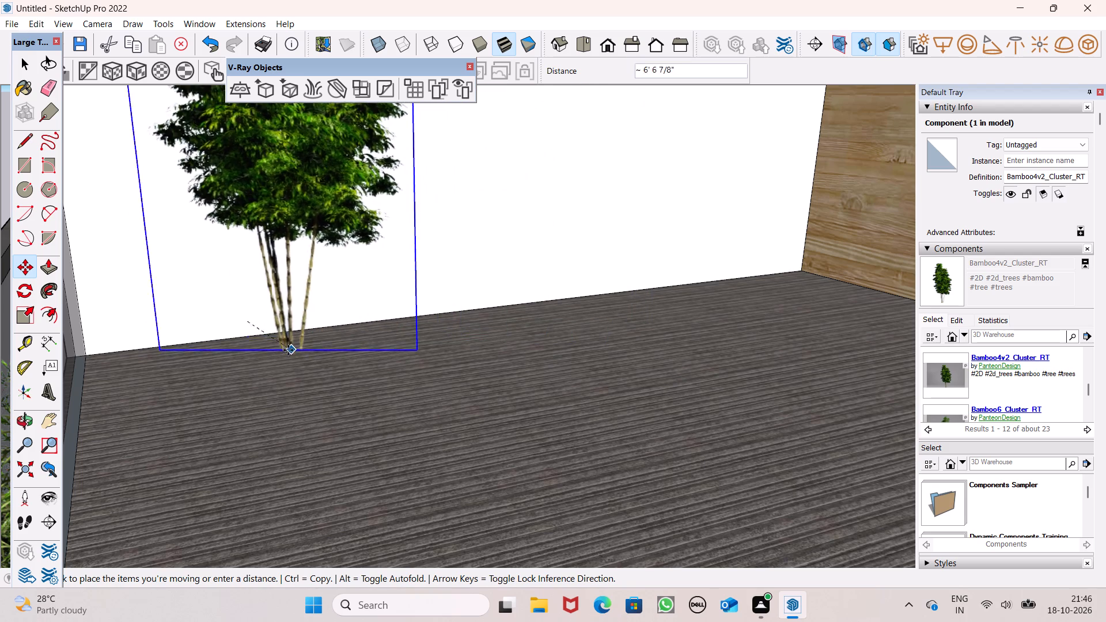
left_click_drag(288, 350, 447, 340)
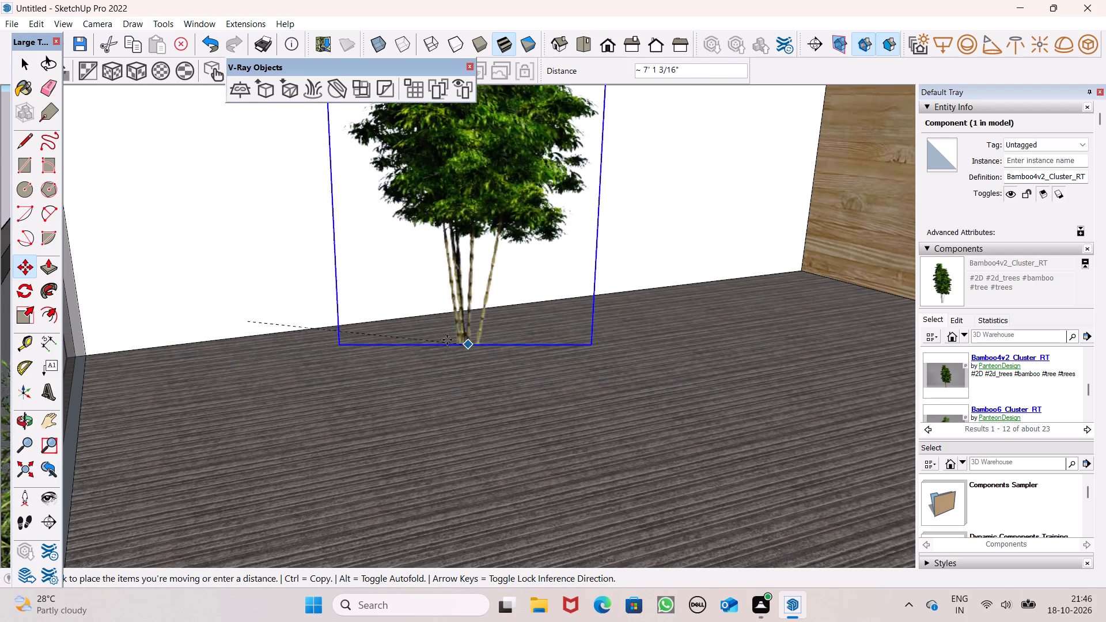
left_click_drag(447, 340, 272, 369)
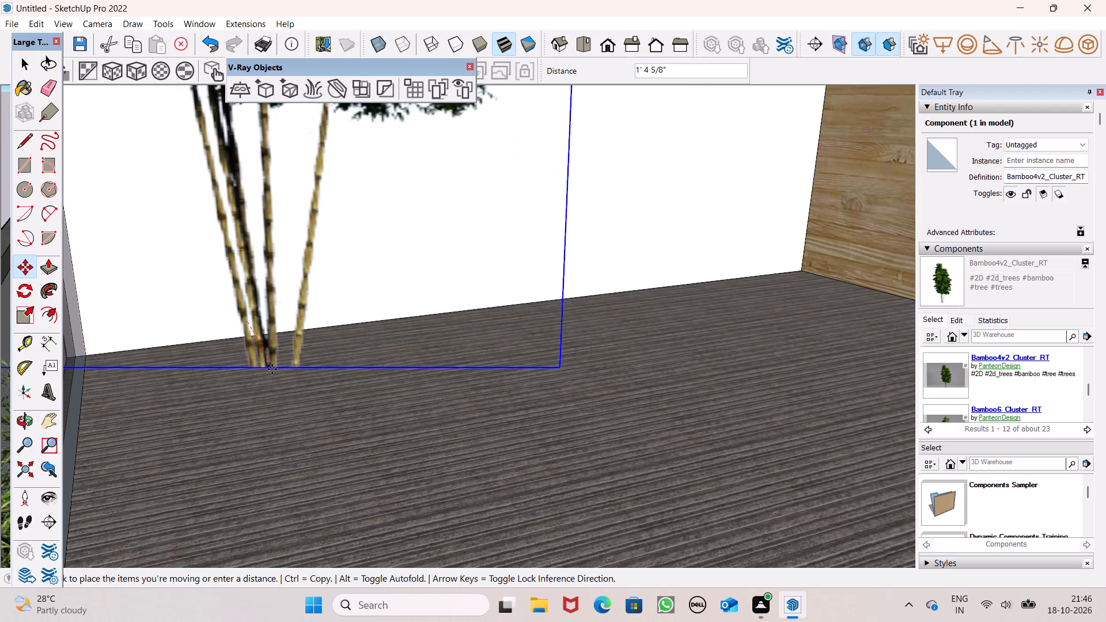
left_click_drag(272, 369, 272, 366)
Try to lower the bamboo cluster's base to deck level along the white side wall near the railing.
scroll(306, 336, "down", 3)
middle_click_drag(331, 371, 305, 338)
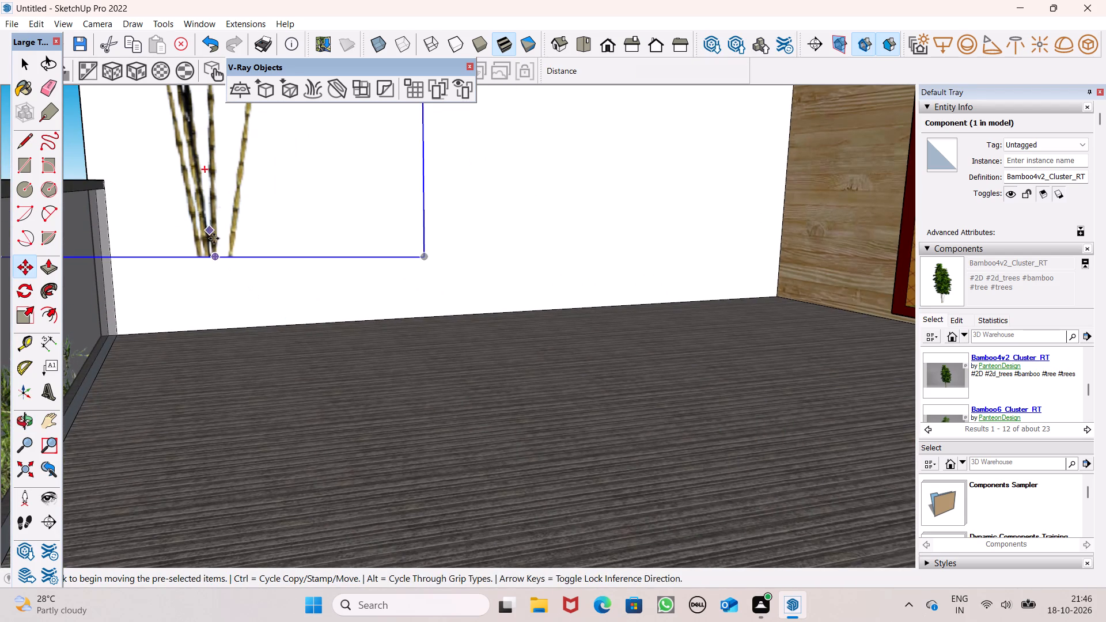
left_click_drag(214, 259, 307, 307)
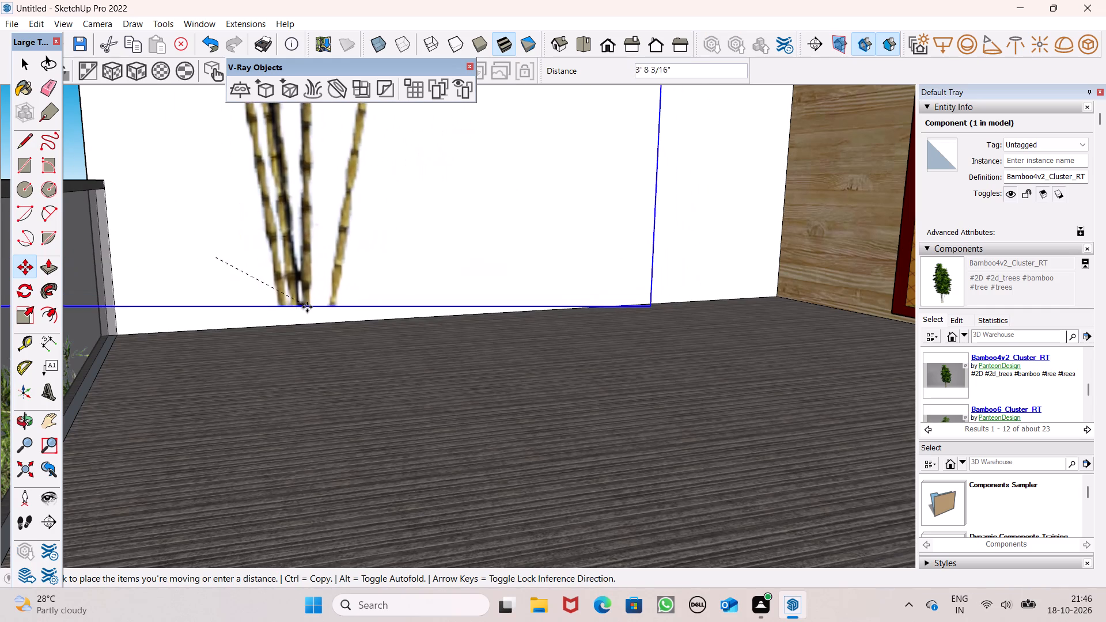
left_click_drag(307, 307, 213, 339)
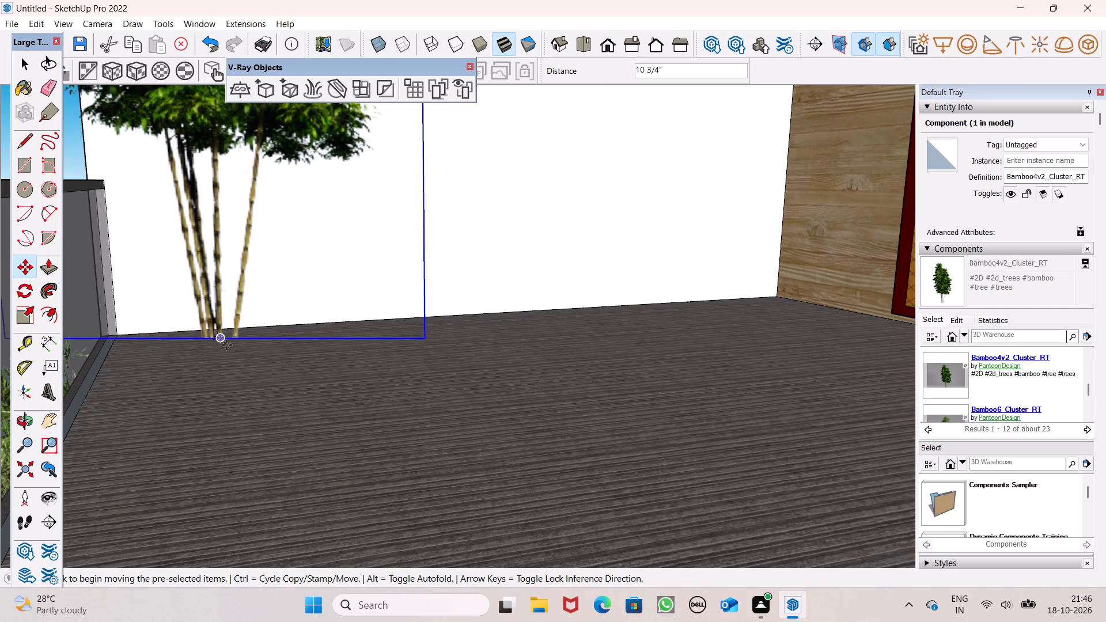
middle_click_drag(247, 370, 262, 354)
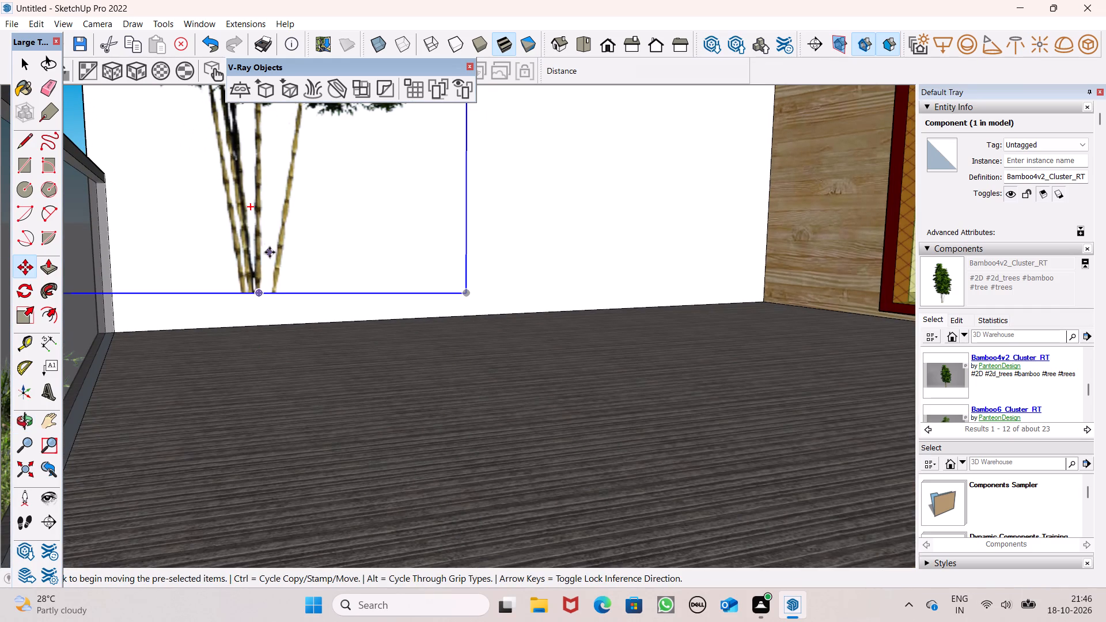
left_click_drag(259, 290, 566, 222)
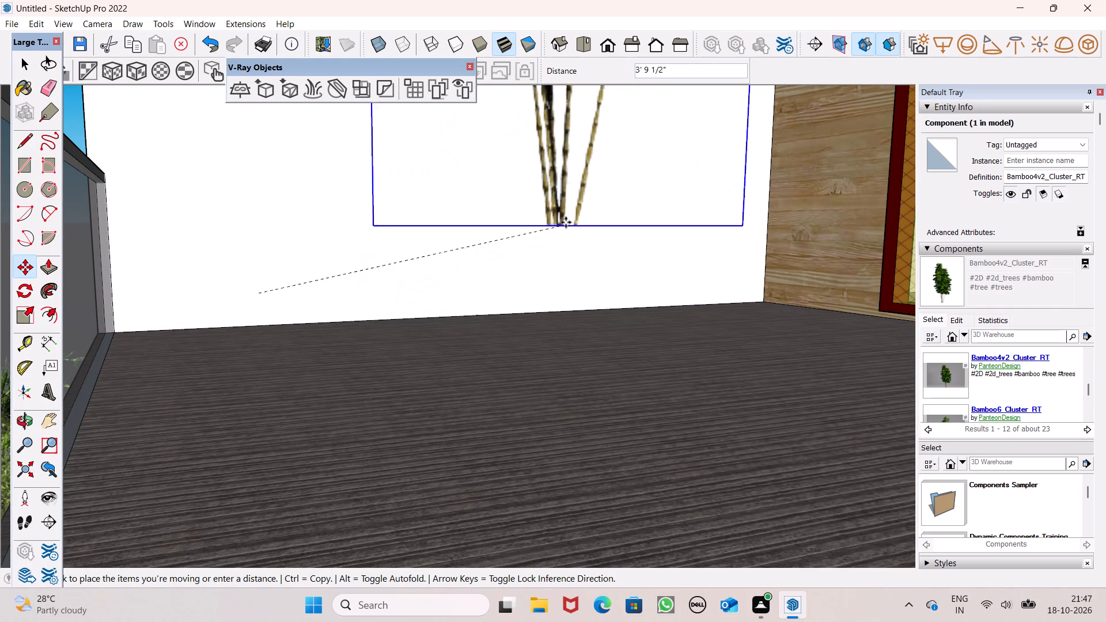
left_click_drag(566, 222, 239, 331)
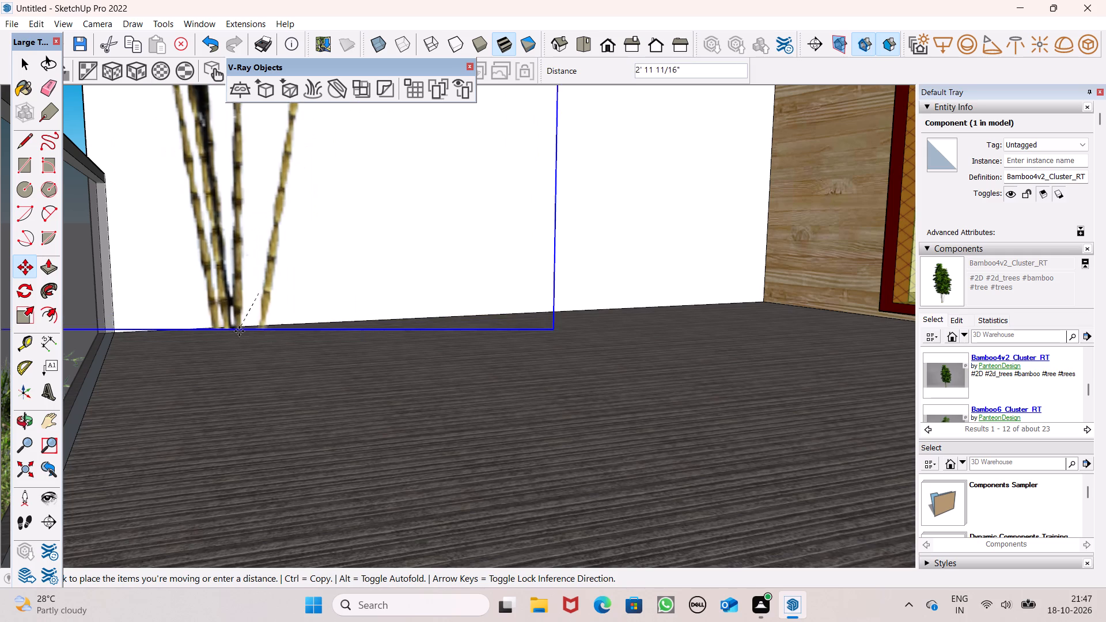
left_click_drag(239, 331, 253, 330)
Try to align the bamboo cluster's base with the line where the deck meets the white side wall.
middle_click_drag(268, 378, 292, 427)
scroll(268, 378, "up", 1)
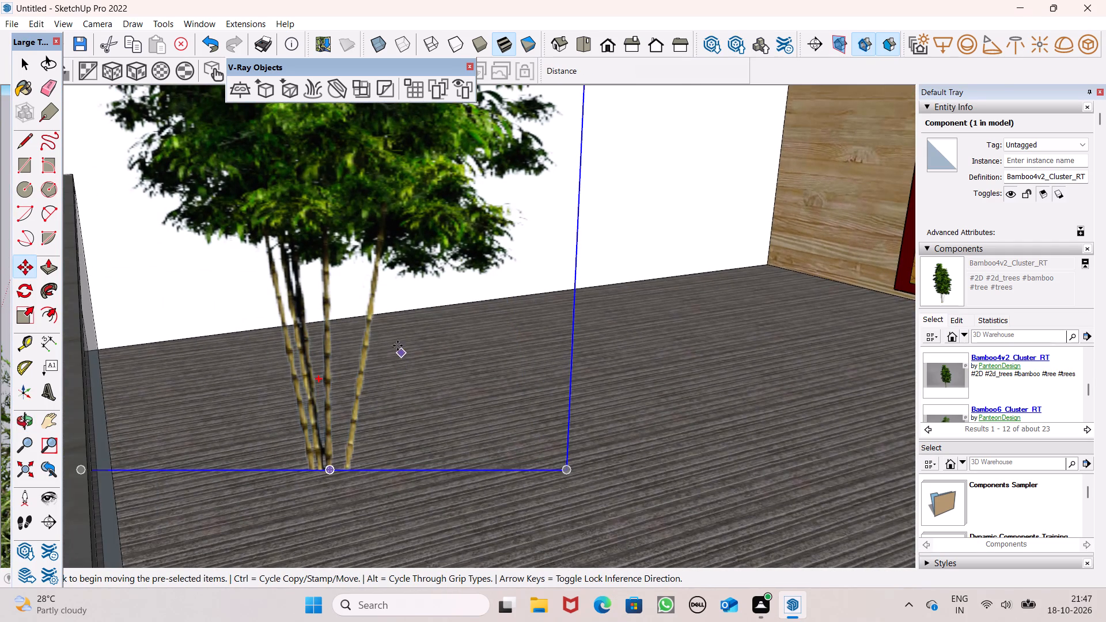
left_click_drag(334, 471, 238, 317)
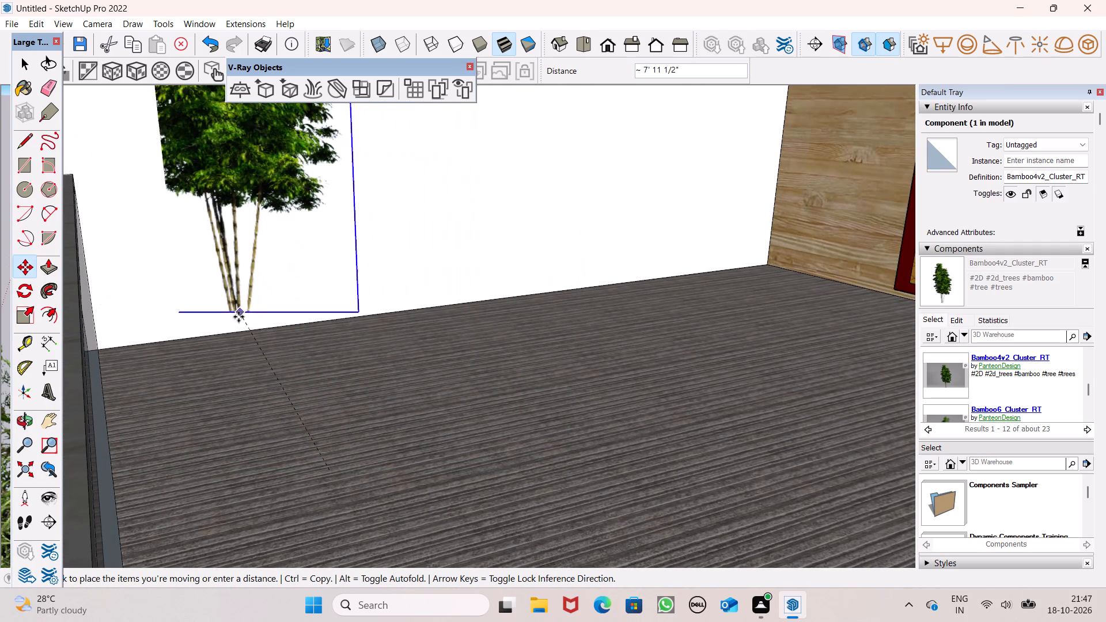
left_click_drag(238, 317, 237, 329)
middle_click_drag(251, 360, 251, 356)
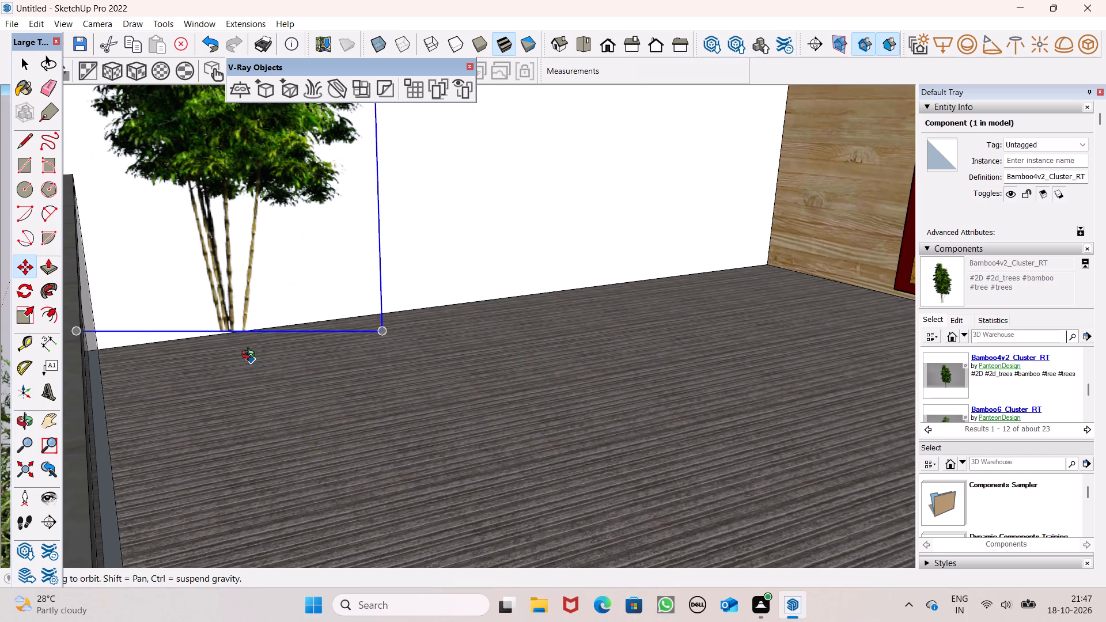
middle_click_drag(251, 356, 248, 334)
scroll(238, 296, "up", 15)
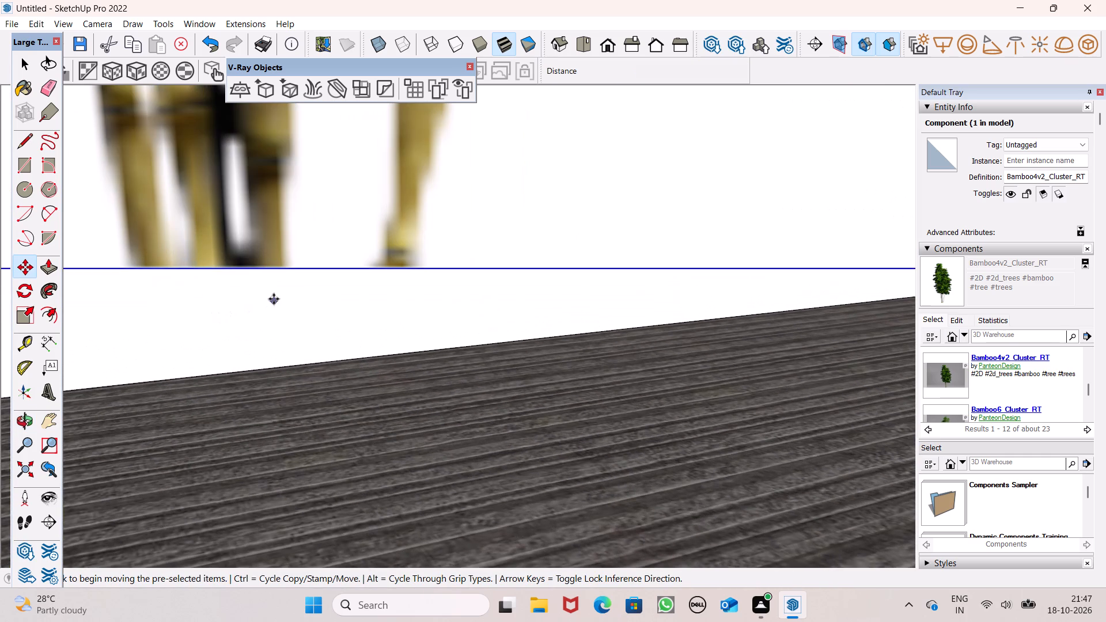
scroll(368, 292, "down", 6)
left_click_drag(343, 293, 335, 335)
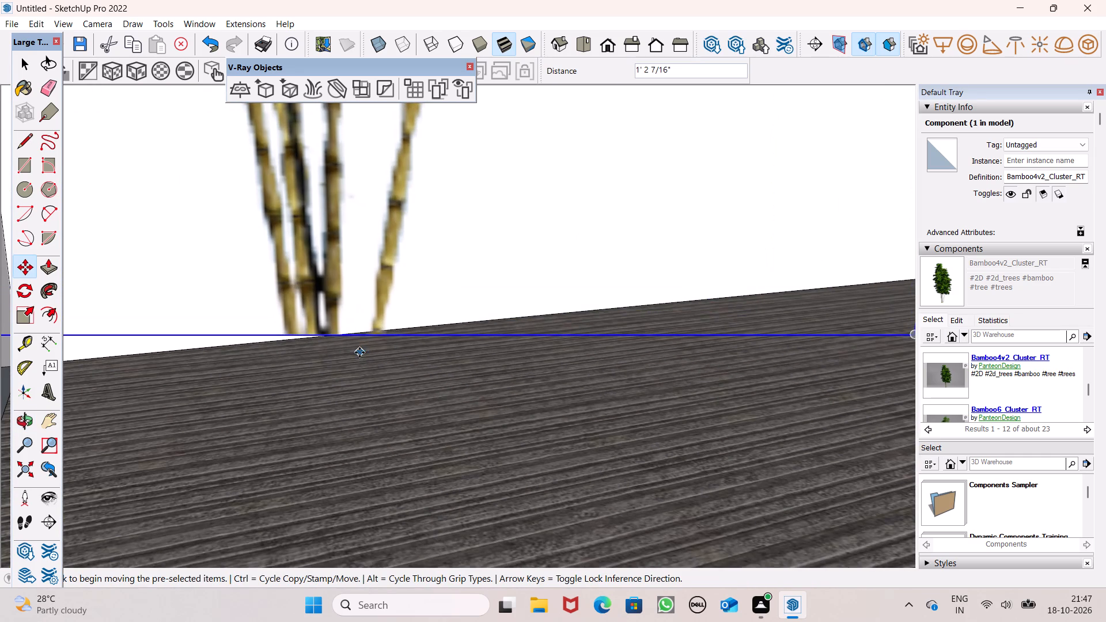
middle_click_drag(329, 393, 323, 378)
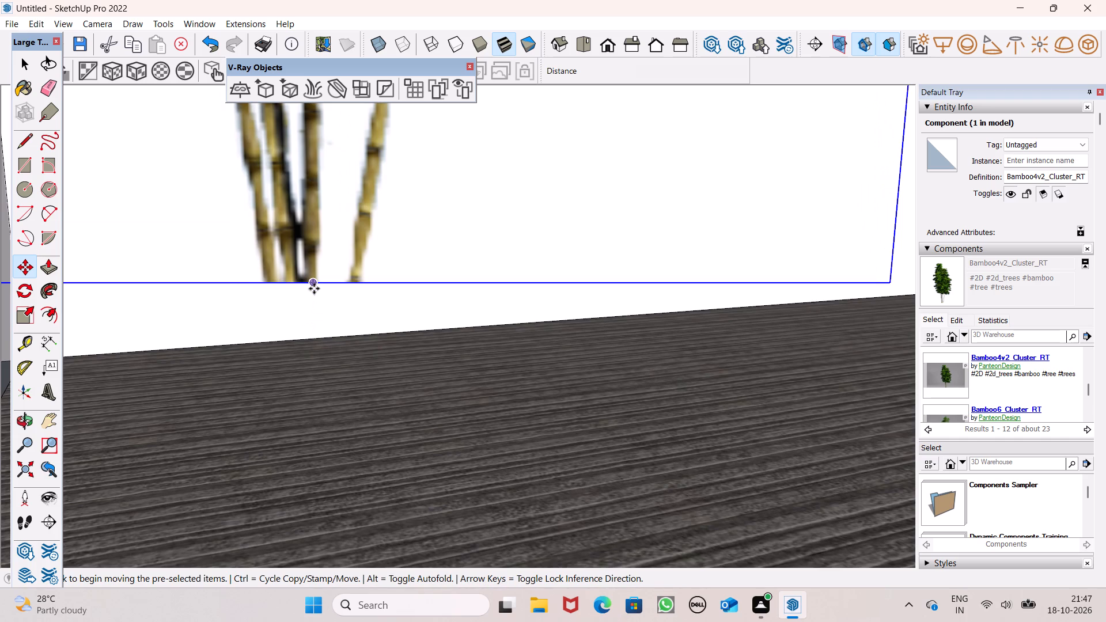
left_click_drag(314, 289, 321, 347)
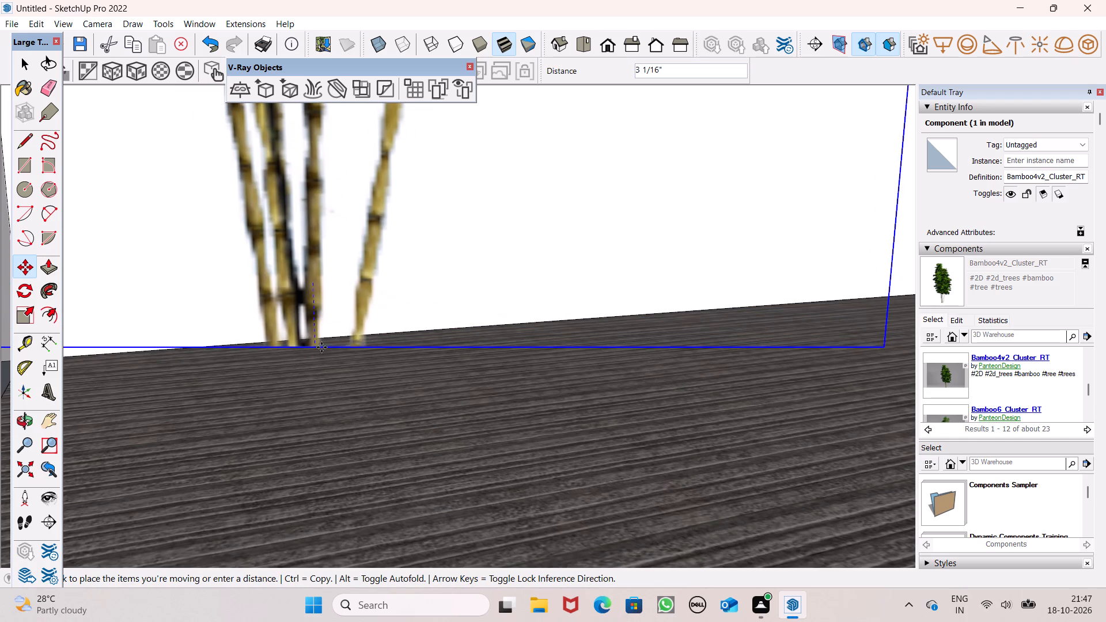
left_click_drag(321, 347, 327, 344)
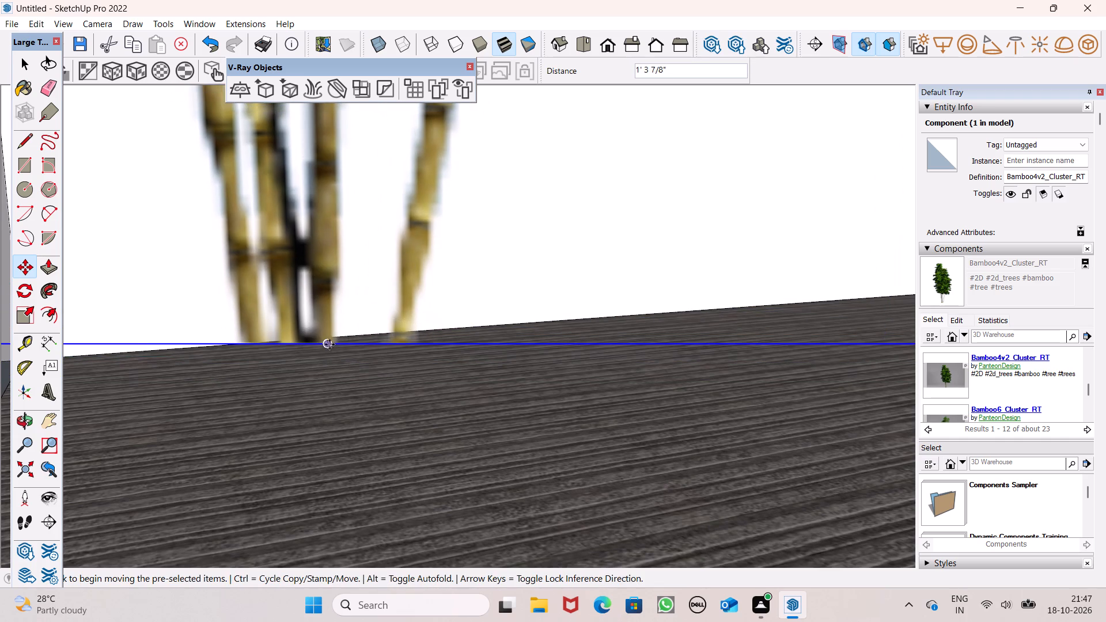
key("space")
Delete the bamboo cluster from the upper balcony.
scroll(342, 368, "down", 4)
middle_click_drag(357, 374, 480, 415)
scroll(480, 382, "down", 3)
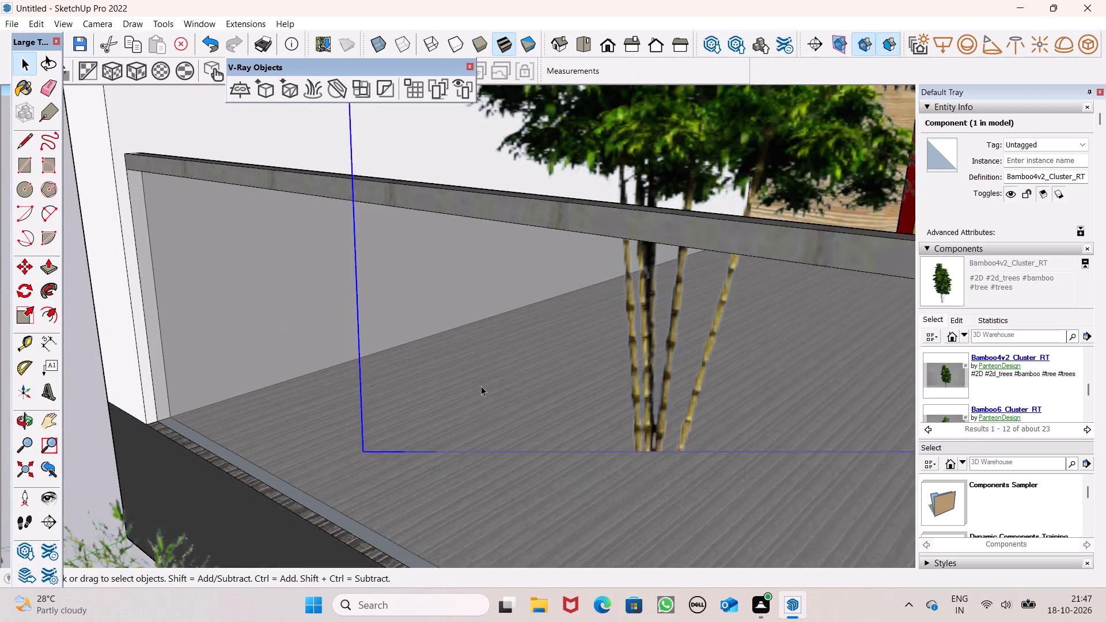
scroll(481, 386, "down", 18)
left_click(248, 291)
middle_click_drag(472, 360, 563, 358)
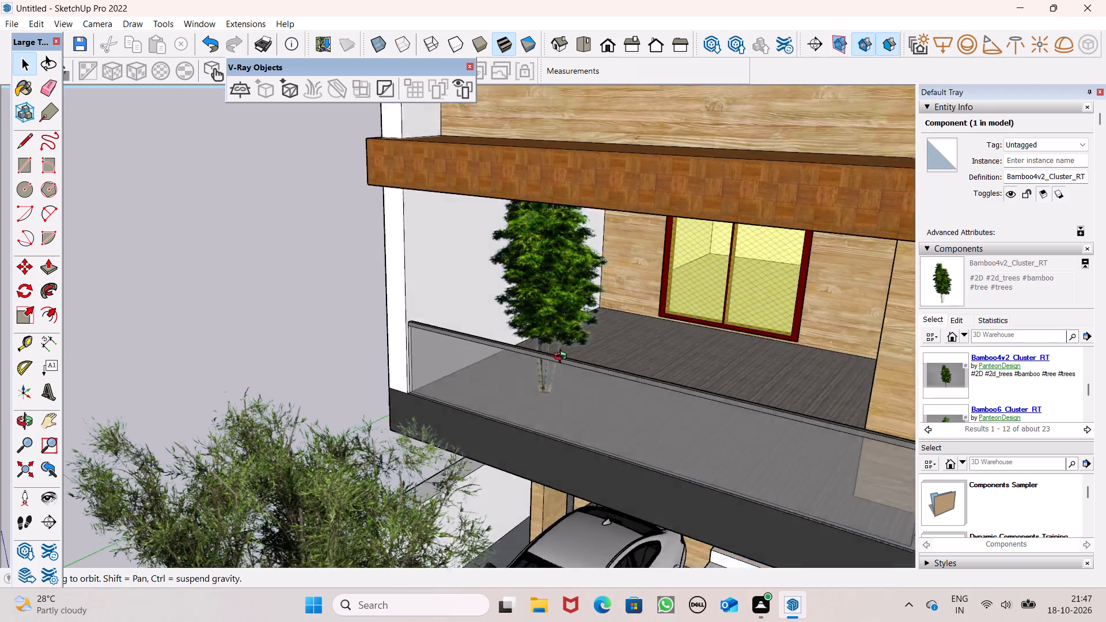
middle_click_drag(563, 358, 640, 337)
scroll(639, 337, "up", 1)
left_click(597, 283)
key("Delete")
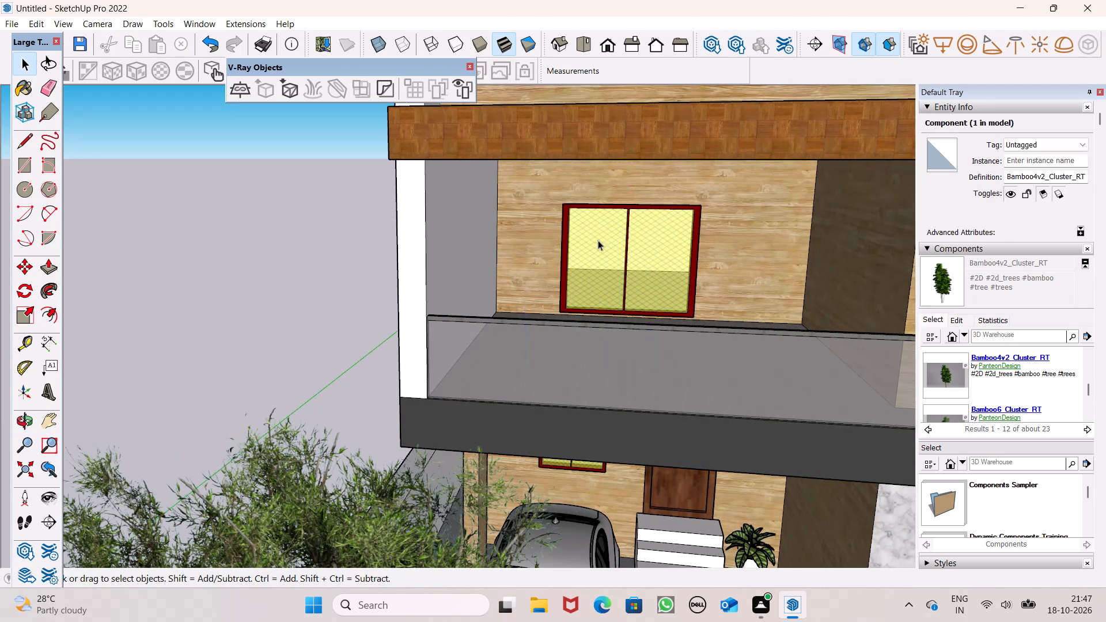
Browse the 3D Warehouse tree and shrub results for a plant suited to the balcony.
scroll(971, 369, "down", 1)
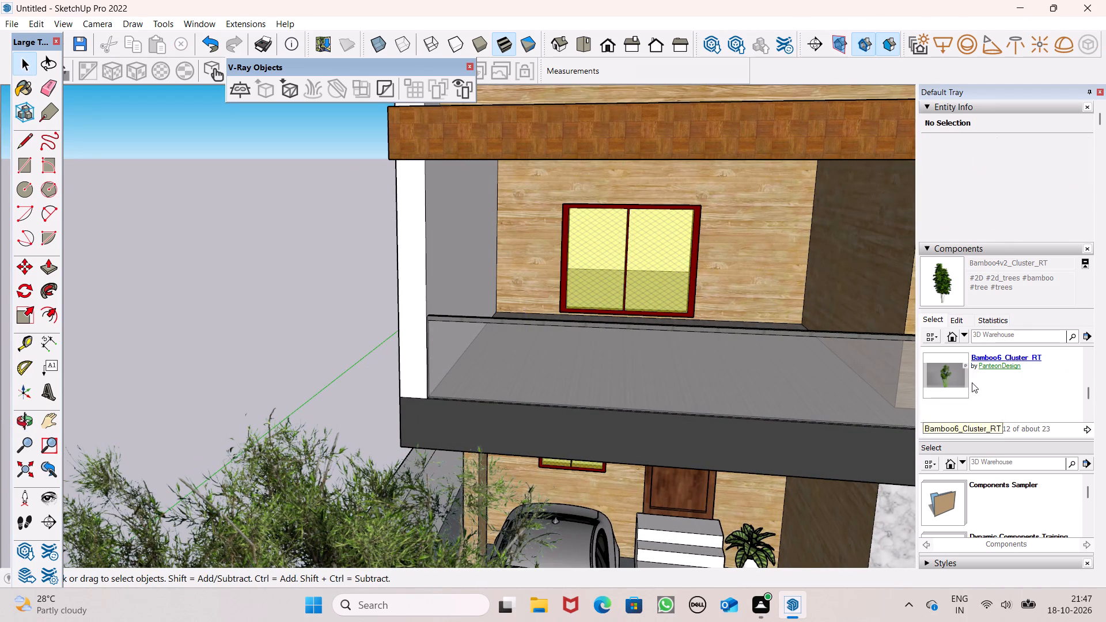
scroll(972, 382, "down", 4)
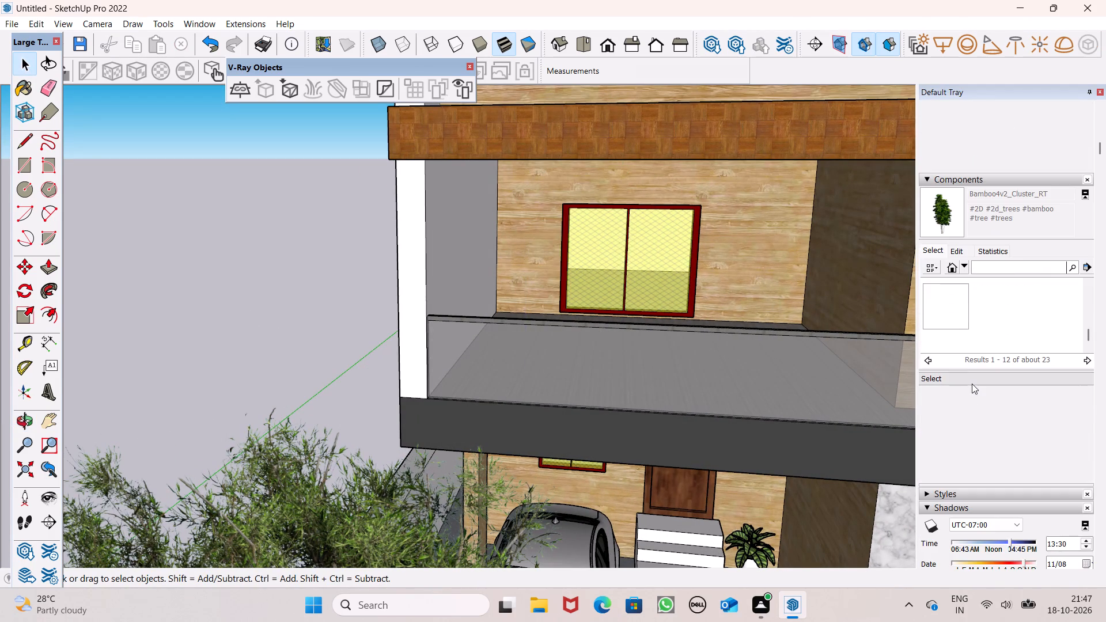
scroll(960, 331, "up", 9)
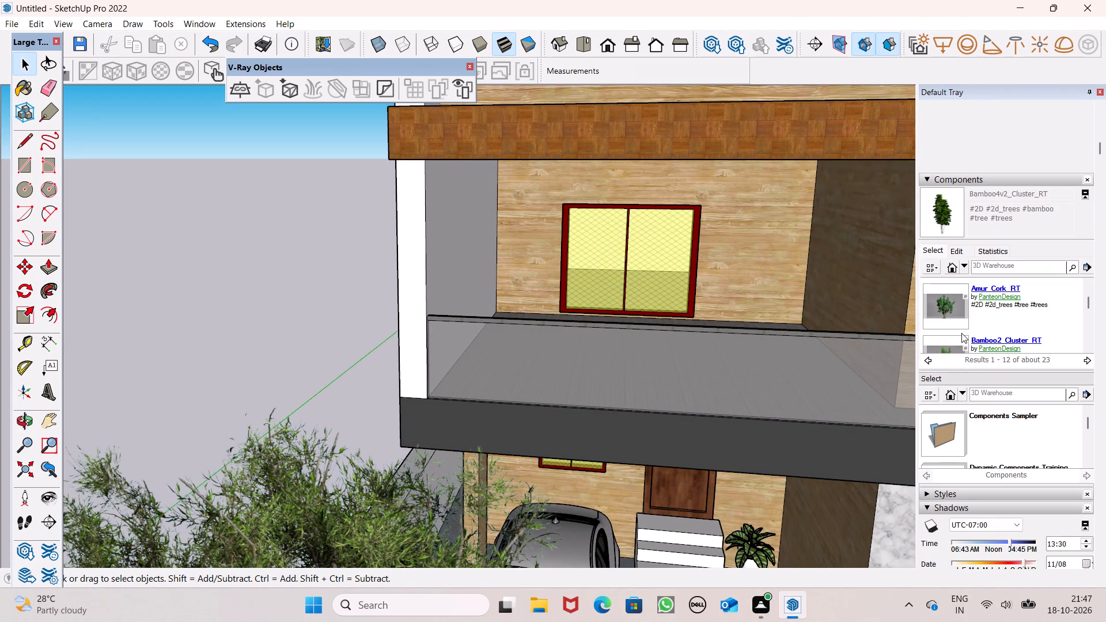
scroll(961, 333, "up", 4)
left_click(985, 339)
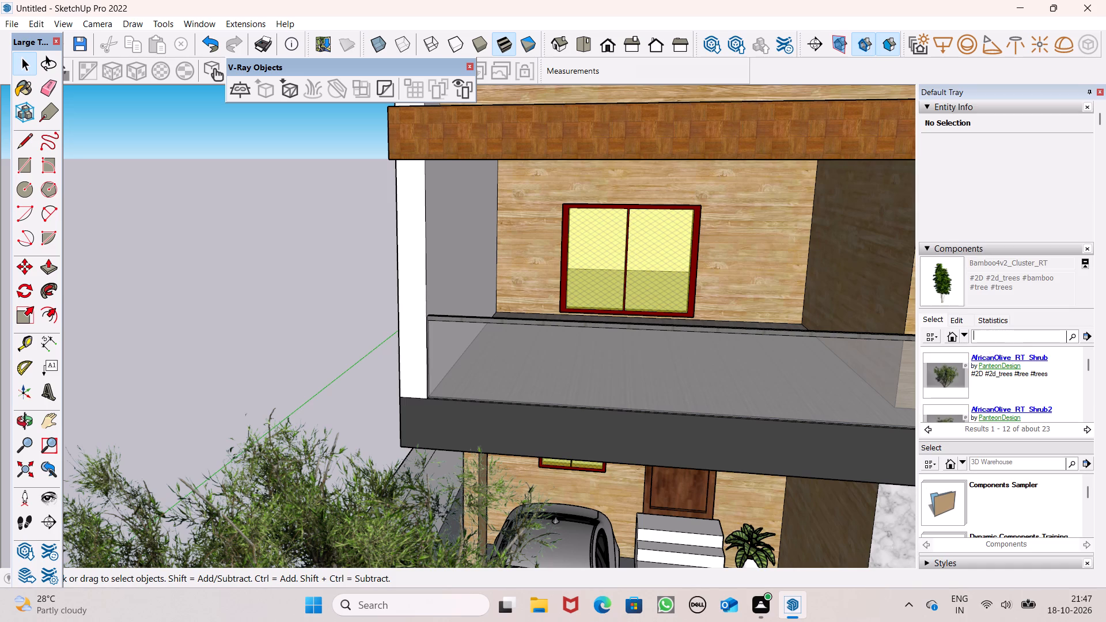
left_click(96, 202)
Copy the potted plant beside the entrance steps up to the upper balcony, above the glass railing near the white side wall.
scroll(219, 275, "down", 5)
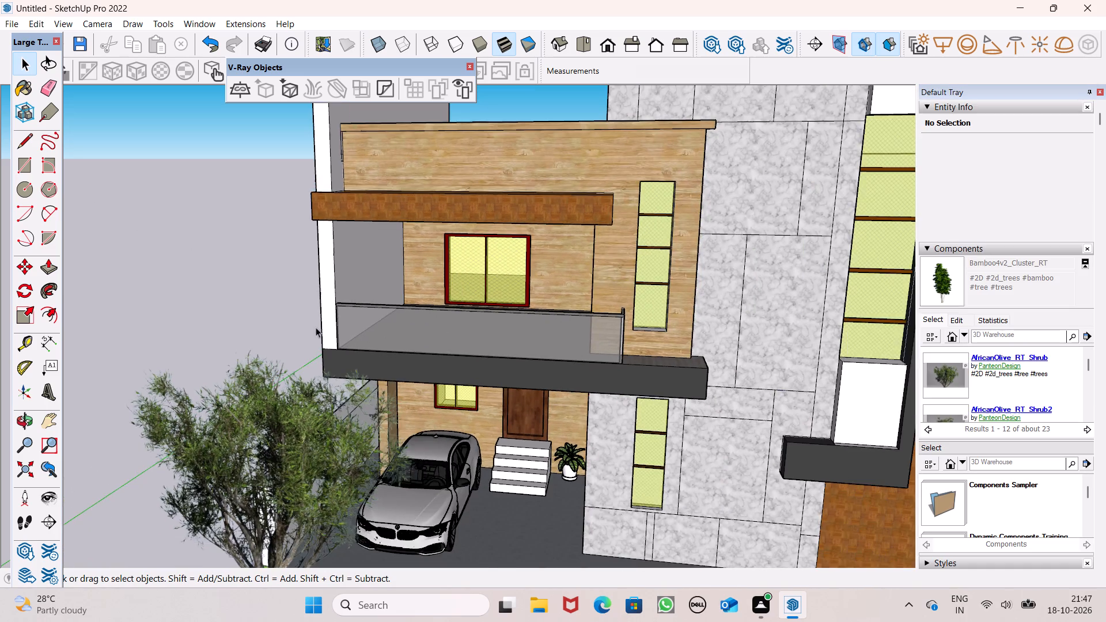
scroll(585, 409, "up", 3)
left_click(562, 481)
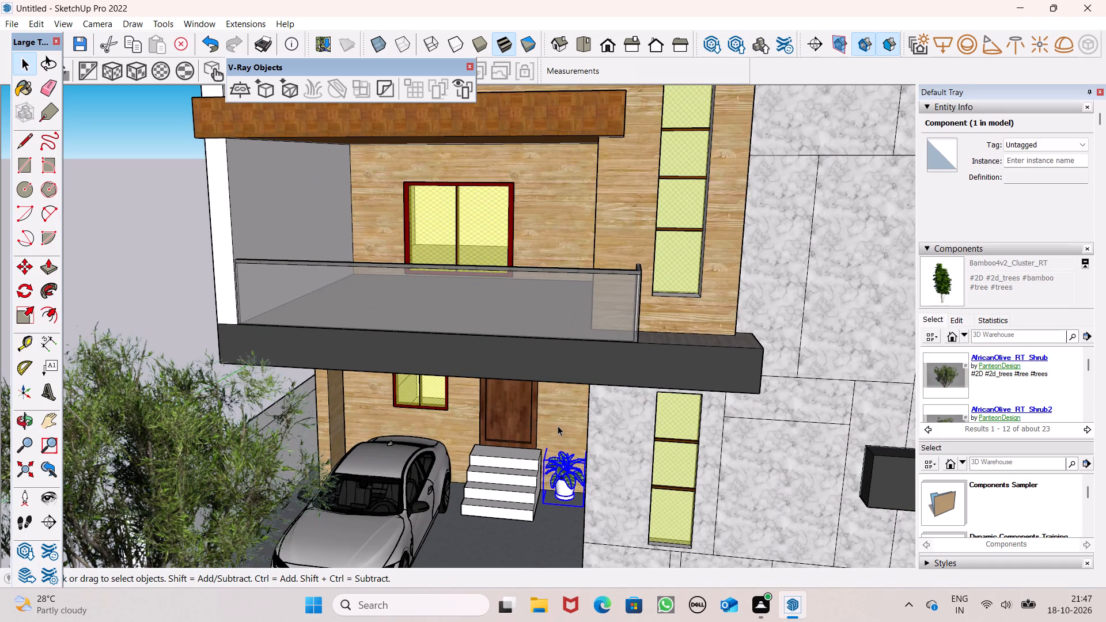
key("m")
key("Return")
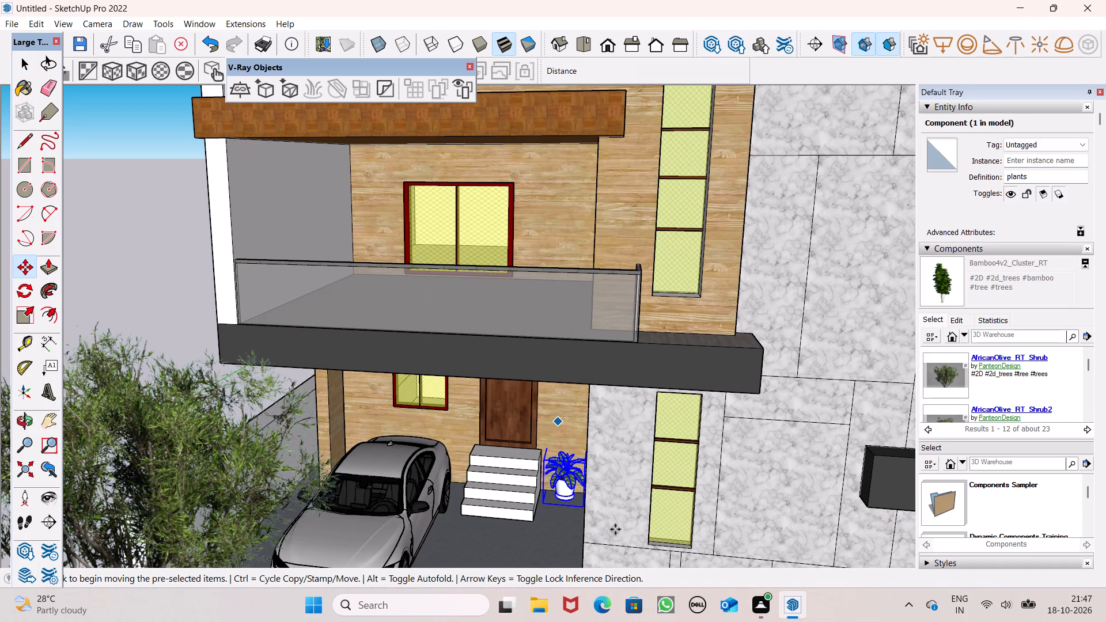
left_click_drag(578, 503, 329, 356)
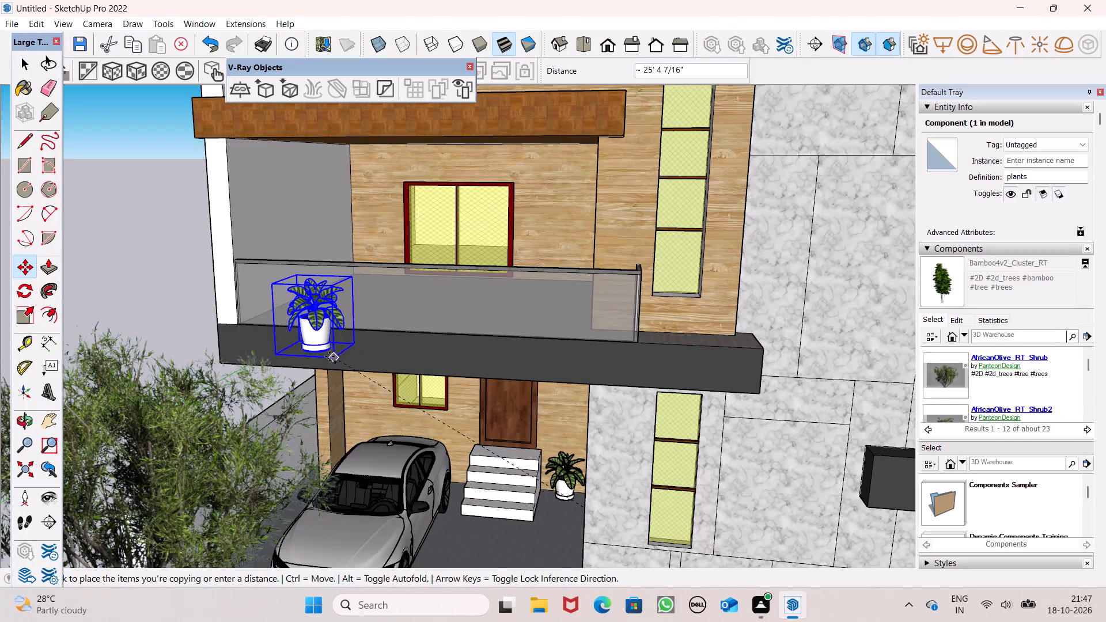
left_click_drag(329, 356, 334, 267)
Lower the copied potted plant by its base corner onto the balcony deck beside the white side wall.
middle_click_drag(403, 264, 404, 267)
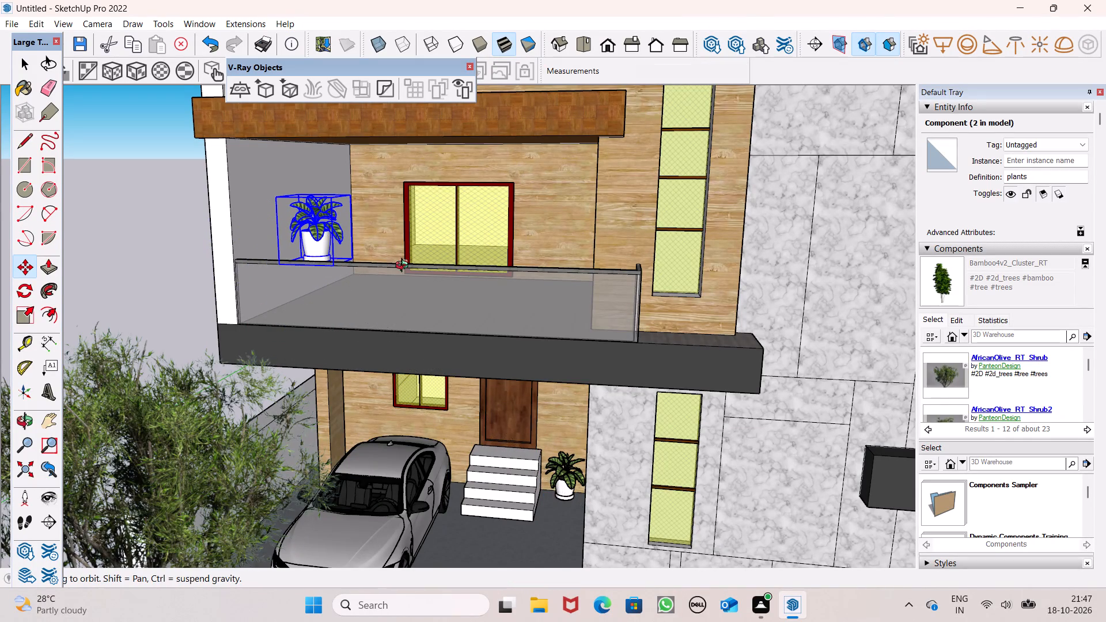
middle_click_drag(404, 267, 209, 303)
scroll(276, 204, "up", 10)
middle_click_drag(505, 409, 452, 429)
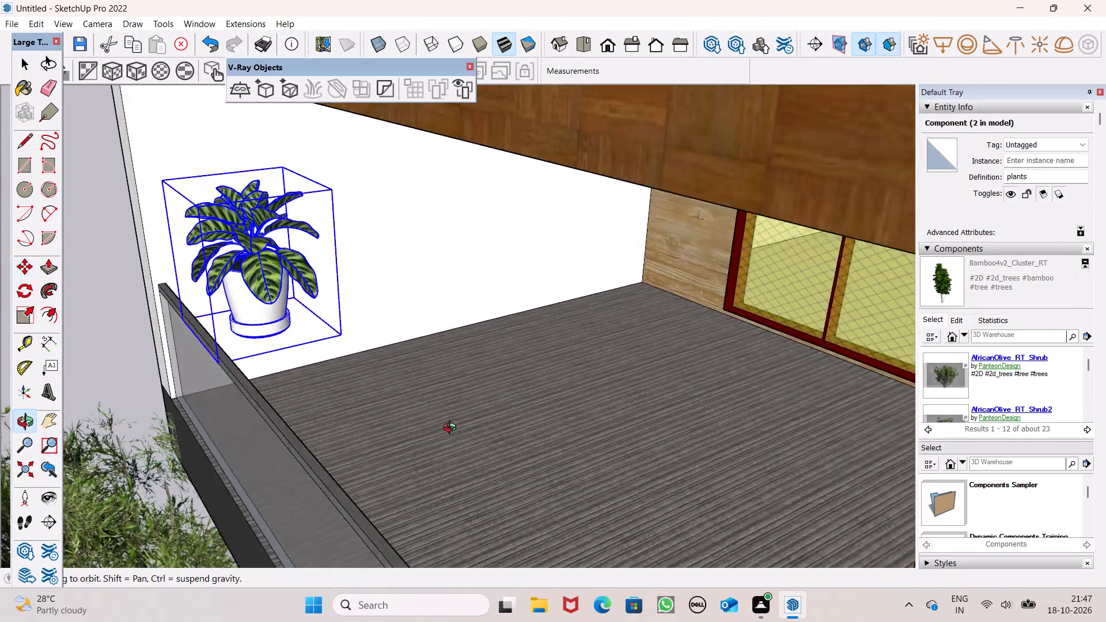
middle_click_drag(452, 429, 400, 421)
scroll(323, 328, "up", 5)
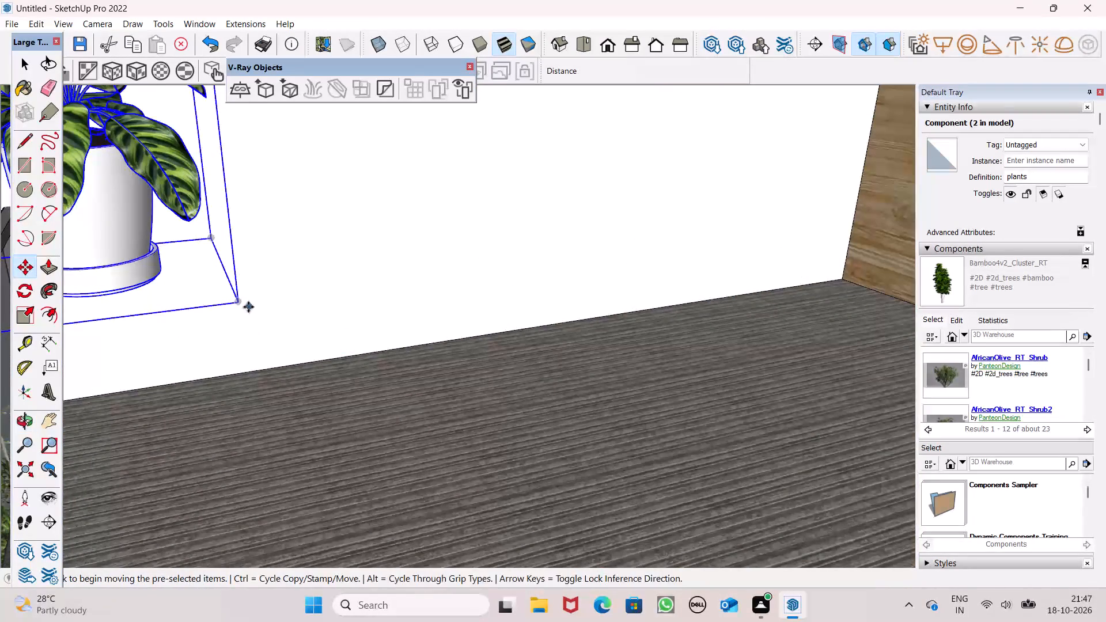
left_click_drag(248, 307, 336, 397)
Align the balcony plant's base corner with the line where the deck meets the white side wall, close to the railing.
middle_click_drag(395, 420, 302, 434)
left_click_drag(245, 343, 232, 342)
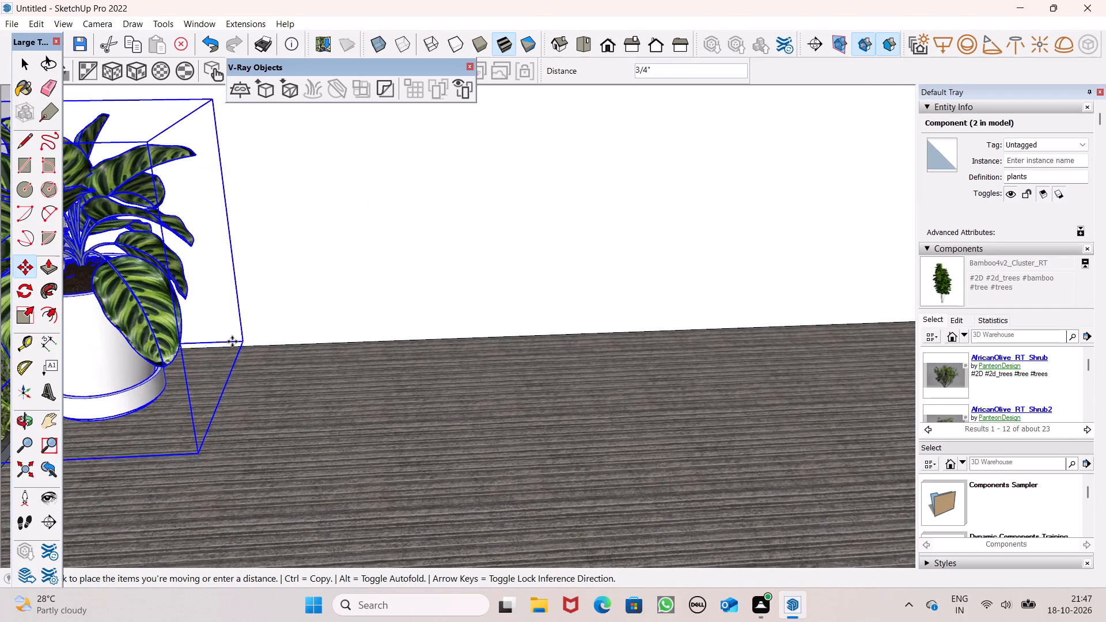
left_click_drag(232, 342, 229, 344)
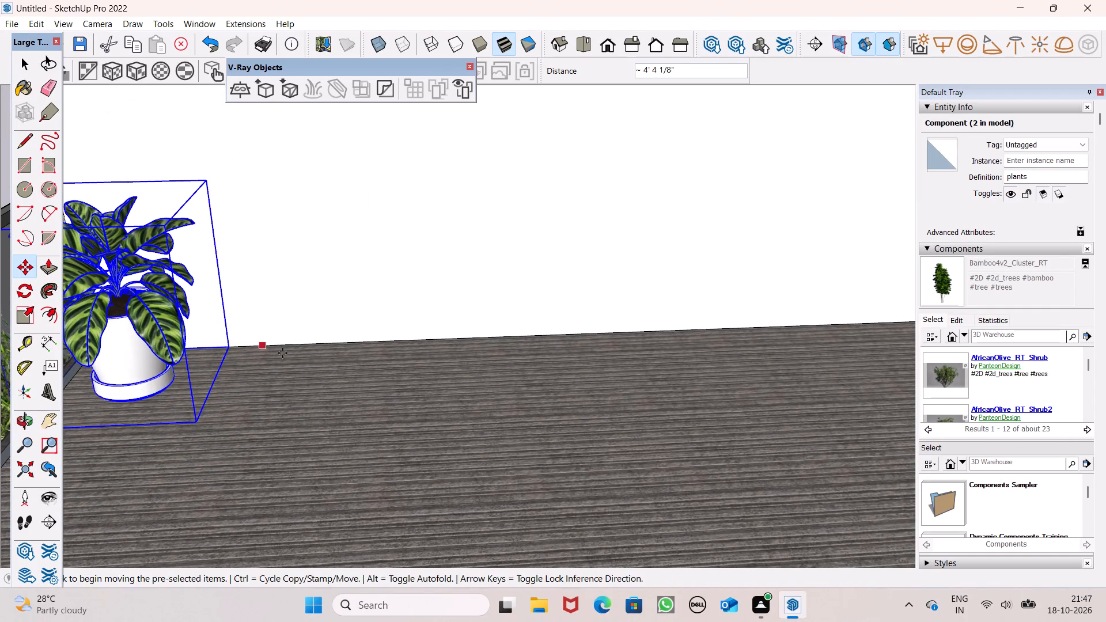
middle_click_drag(391, 369, 699, 363)
scroll(692, 374, "up", 1)
scroll(670, 305, "down", 7)
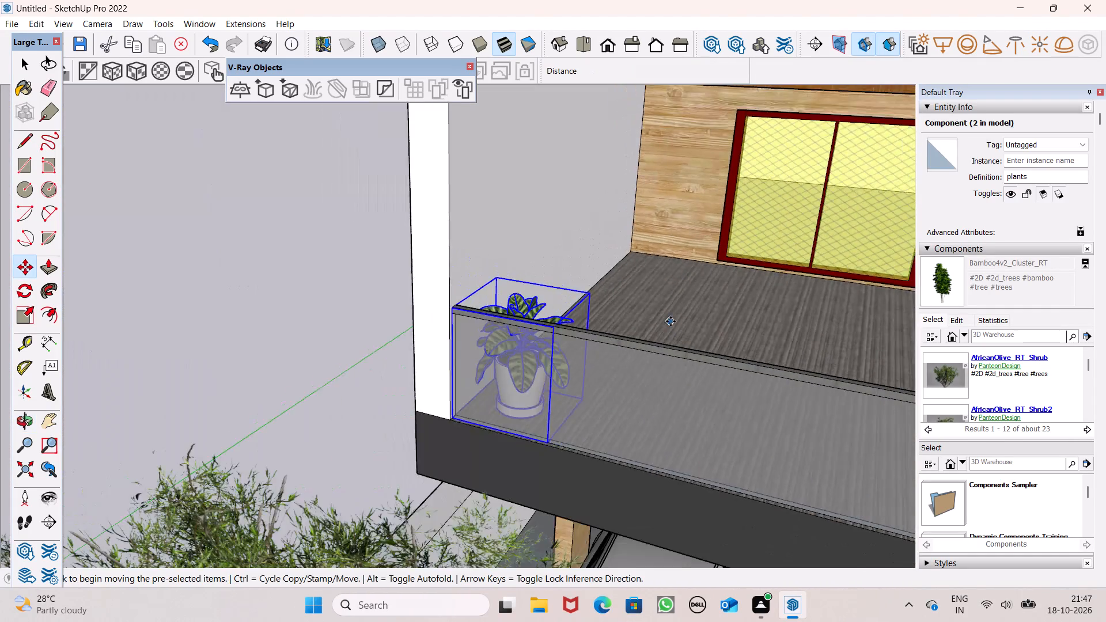
scroll(671, 321, "down", 3)
left_click(269, 333)
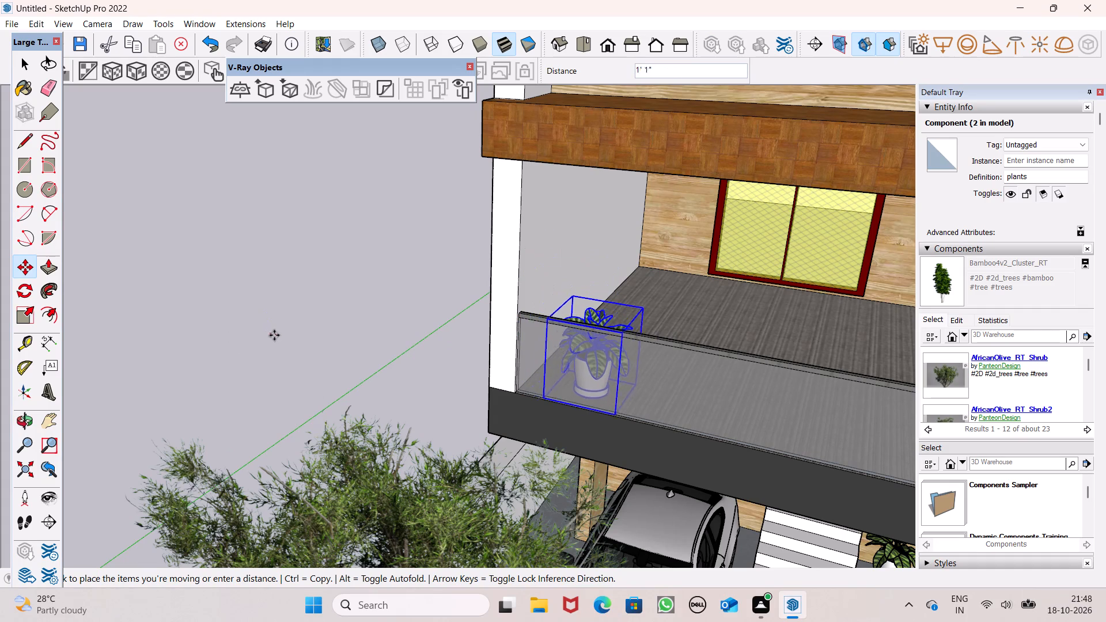
left_click(273, 325)
key("space")
left_click(273, 324)
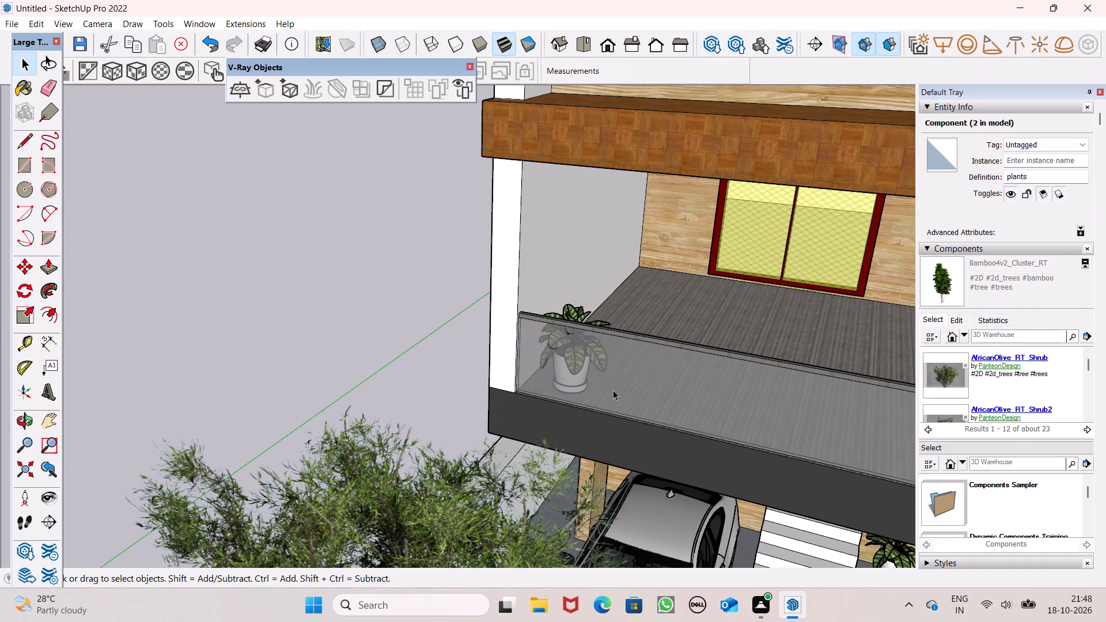
Examine the house front from several distances and angles with the potted plant on the balcony.
middle_click_drag(613, 401, 646, 329)
scroll(165, 239, "down", 11)
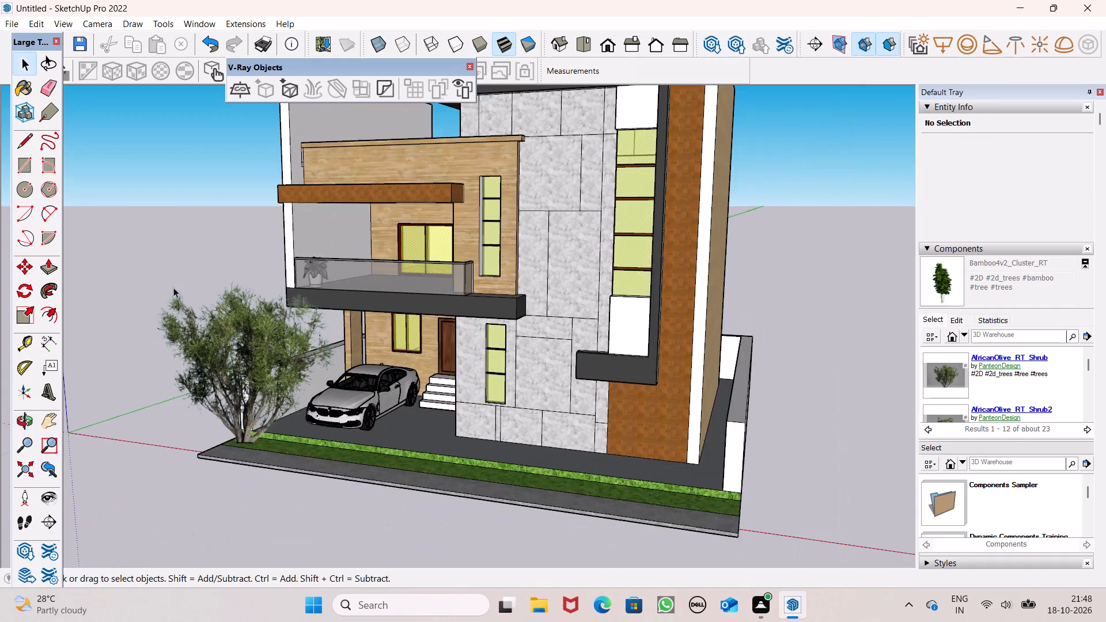
middle_click_drag(397, 336, 519, 413)
scroll(310, 282, "down", 8)
middle_click_drag(407, 299, 407, 257)
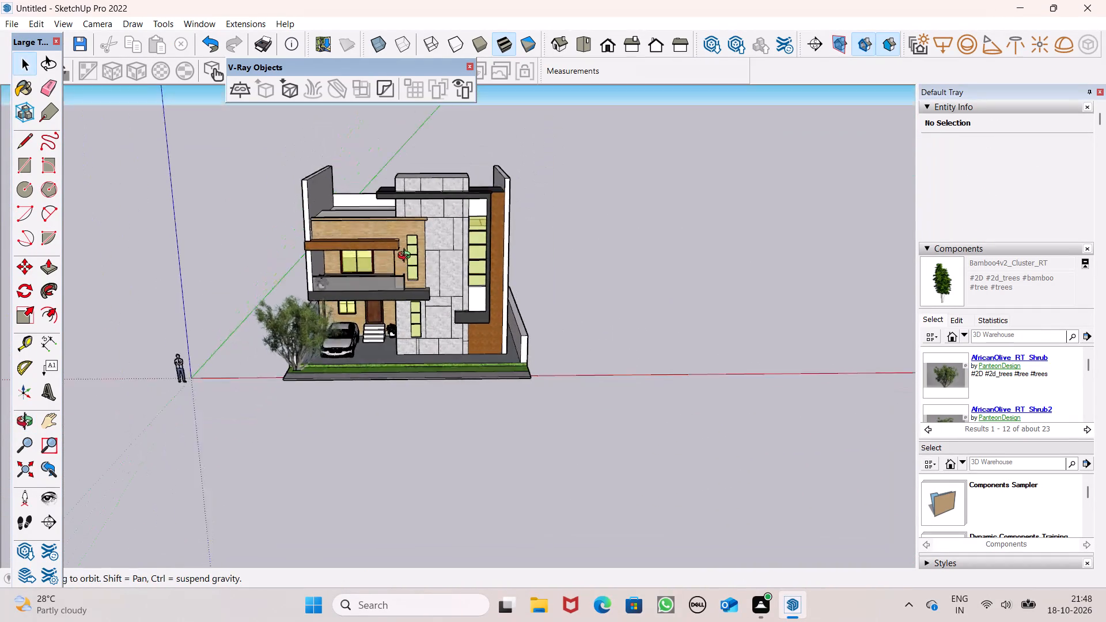
middle_click_drag(407, 257, 404, 237)
scroll(387, 285, "up", 7)
middle_click_drag(429, 339, 467, 331)
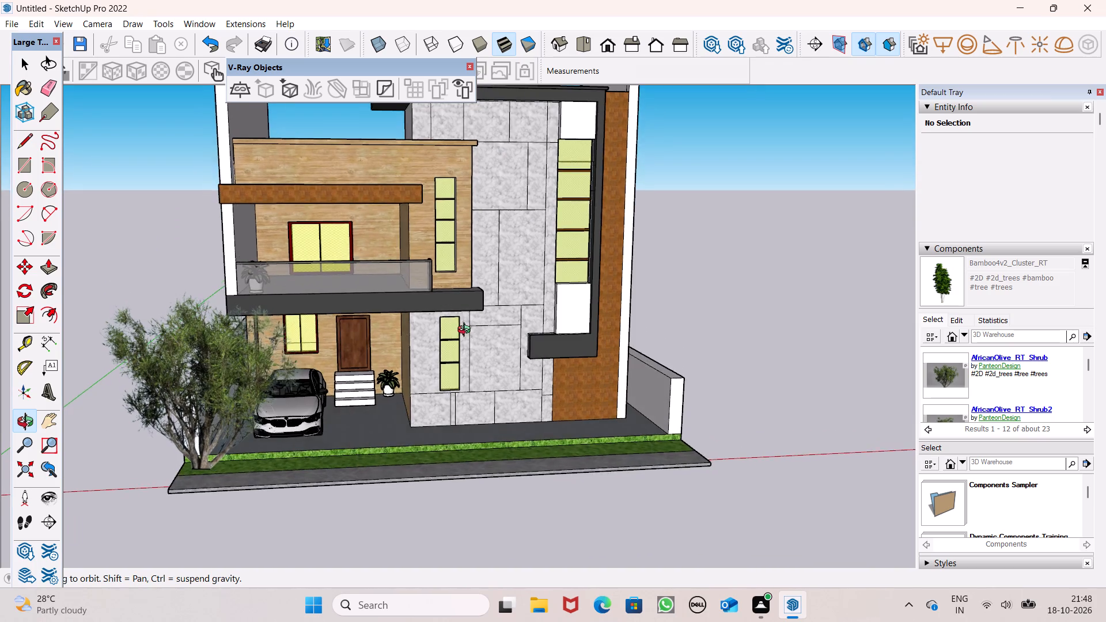
middle_click_drag(467, 331, 431, 351)
scroll(361, 246, "down", 3)
Copy the balcony's potted plant straight up to the wooden parapet of the roof terrace, at its white side wall end.
middle_click_drag(354, 297, 259, 420)
scroll(308, 264, "up", 8)
left_click(264, 256)
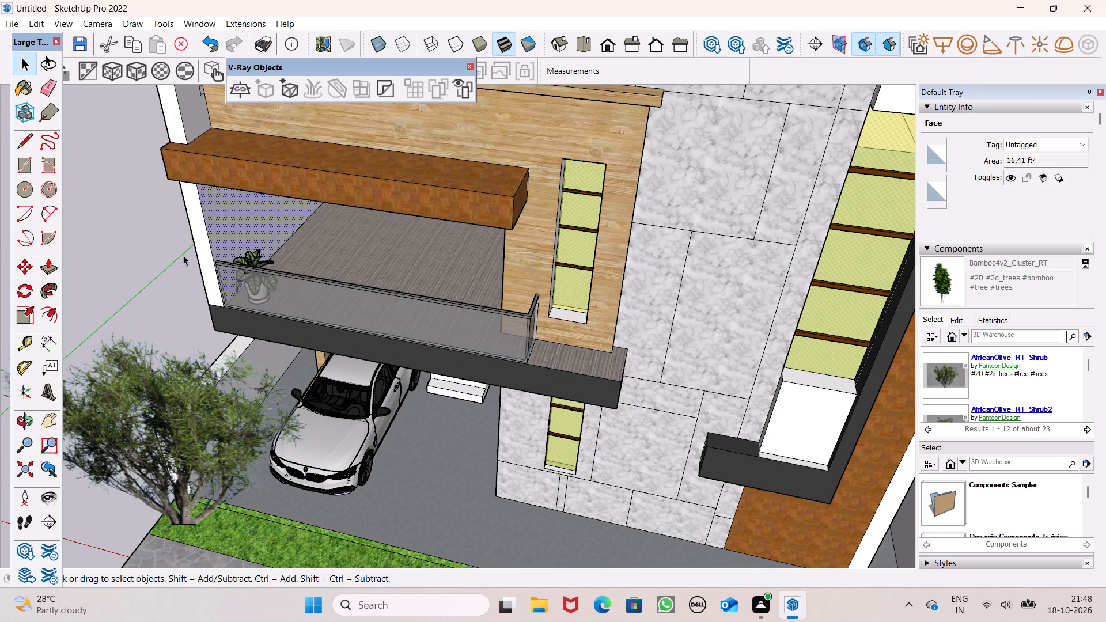
left_click(179, 250)
left_click(264, 260)
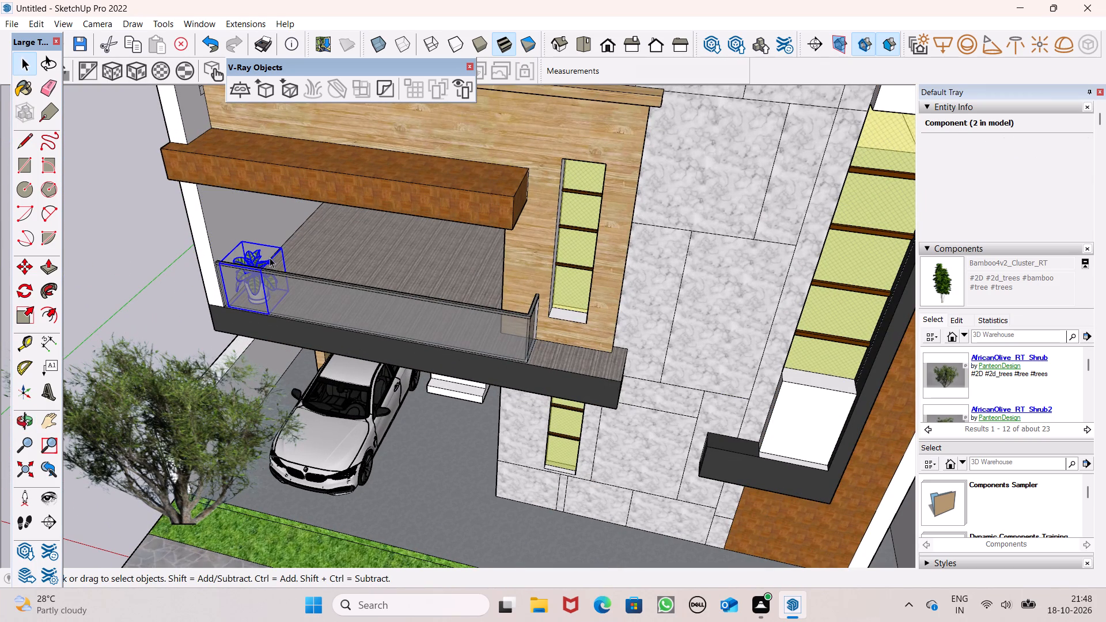
key("m")
key("Return")
scroll(278, 276, "down", 5)
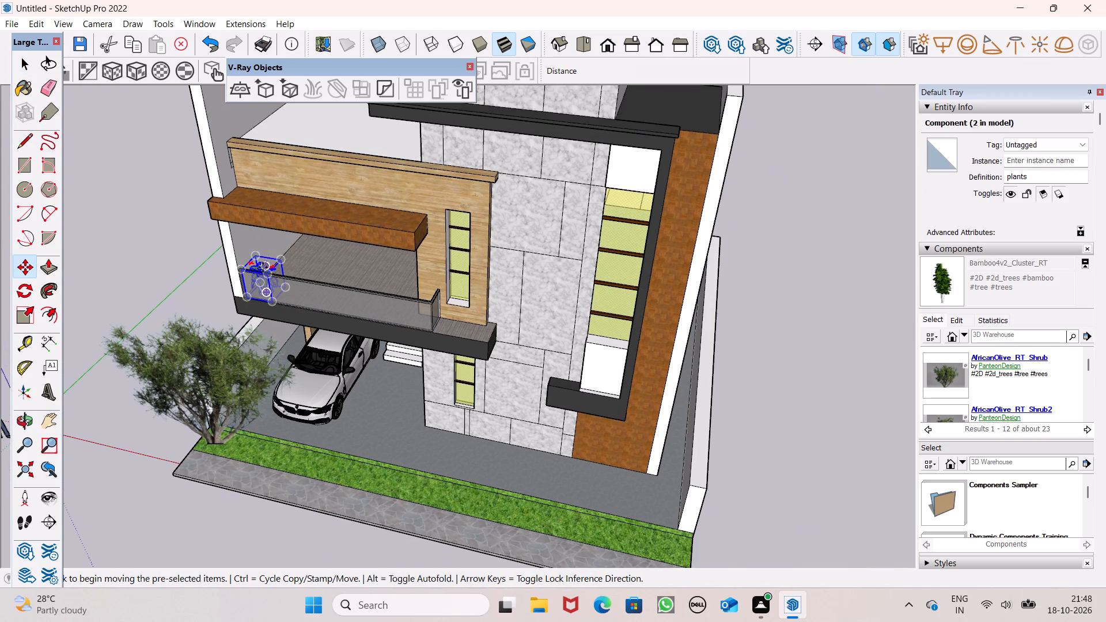
left_click_drag(282, 257, 261, 128)
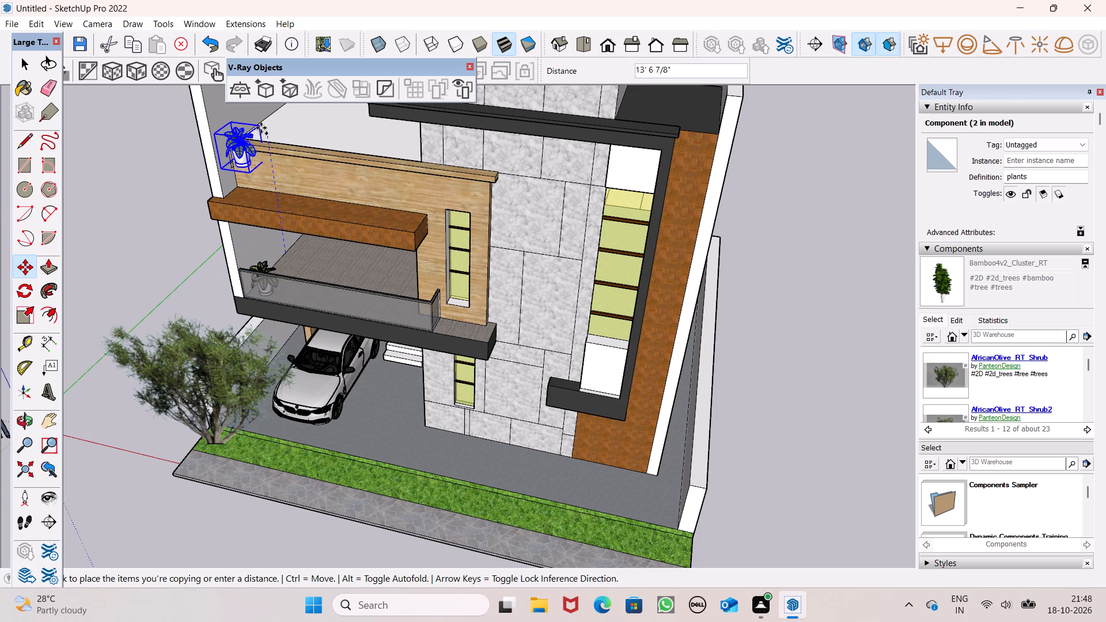
left_click_drag(261, 128, 273, 112)
Move the upper plant copy about 2 feet by its base corner, back behind the wooden parapet onto the roof terrace.
scroll(276, 126, "up", 13)
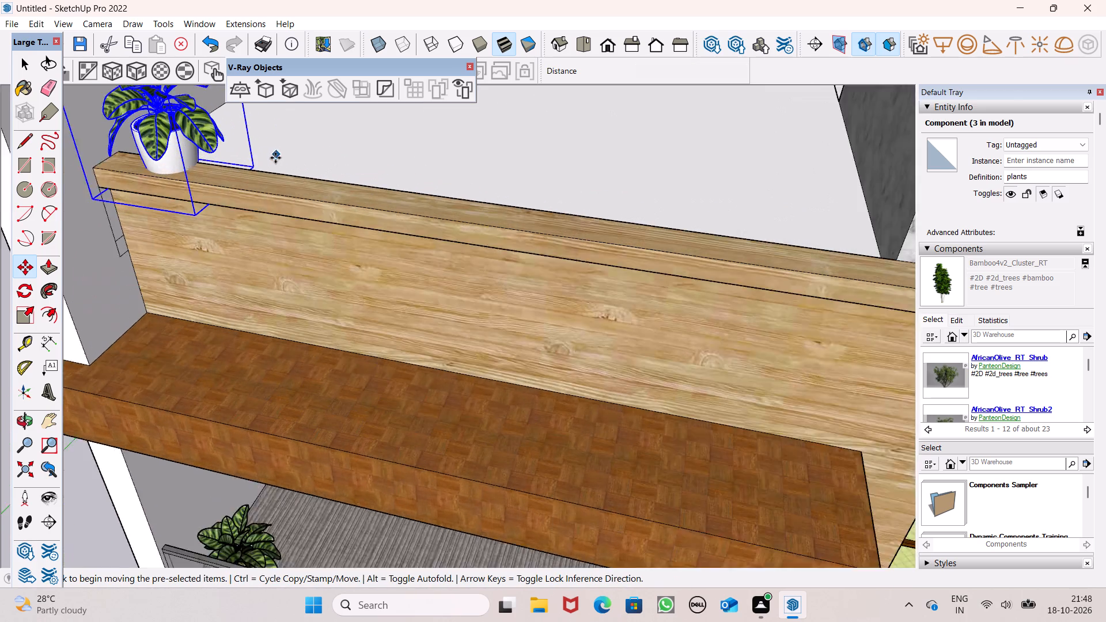
scroll(275, 158, "up", 2)
left_click_drag(251, 167, 288, 122)
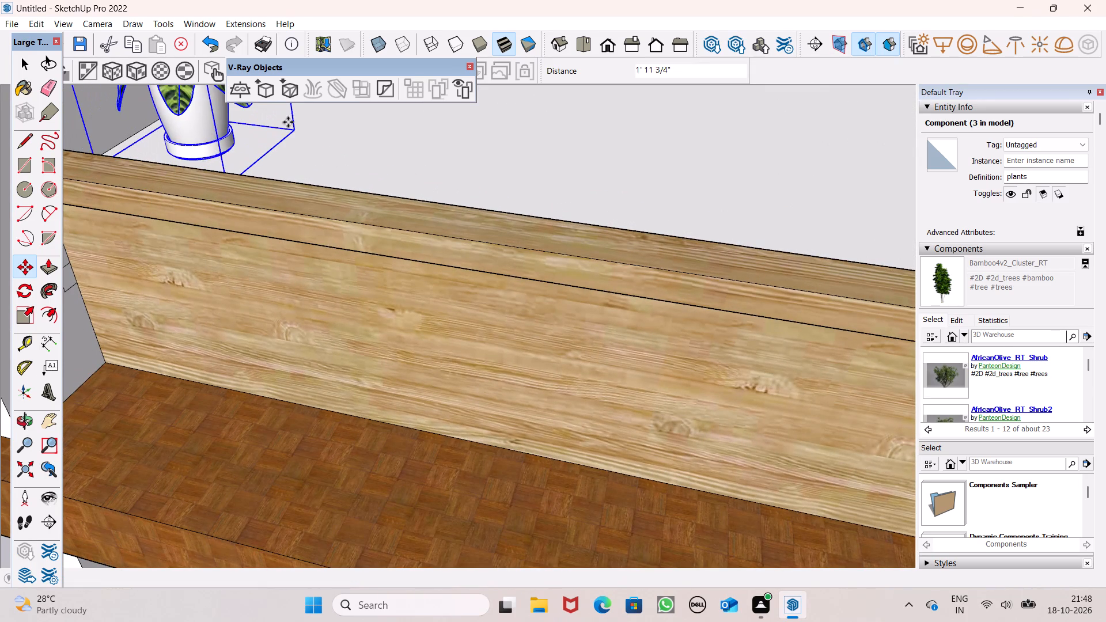
key("space")
Scale the roof terrace plant taller along the blue axis.
scroll(491, 194, "down", 7)
middle_click_drag(472, 195, 470, 158)
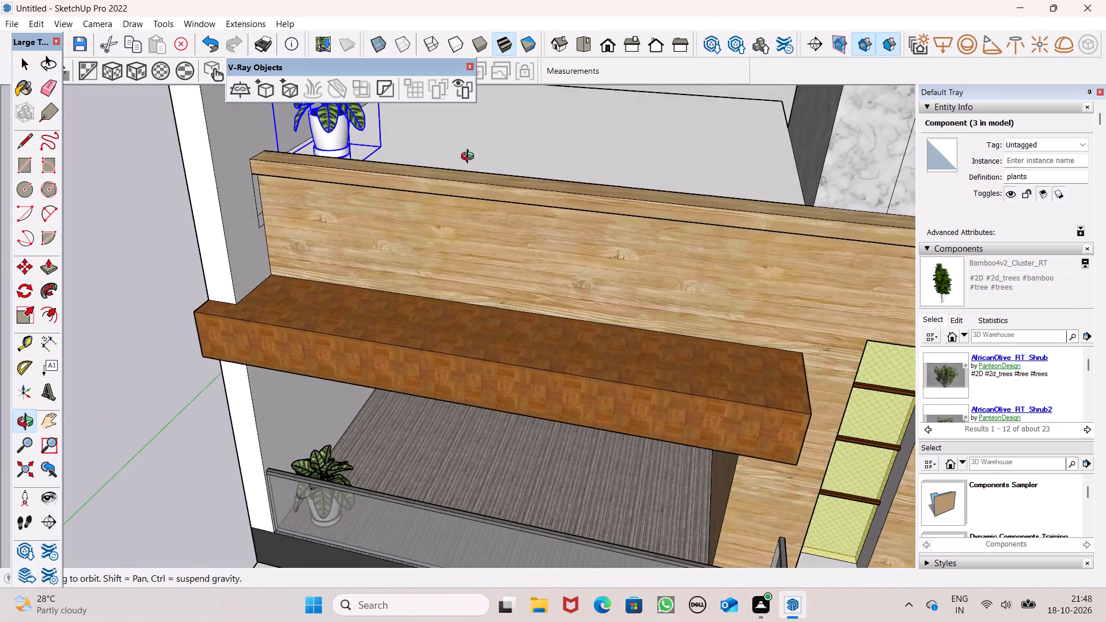
middle_click_drag(470, 158, 471, 158)
scroll(461, 271, "down", 6)
scroll(411, 185, "up", 4)
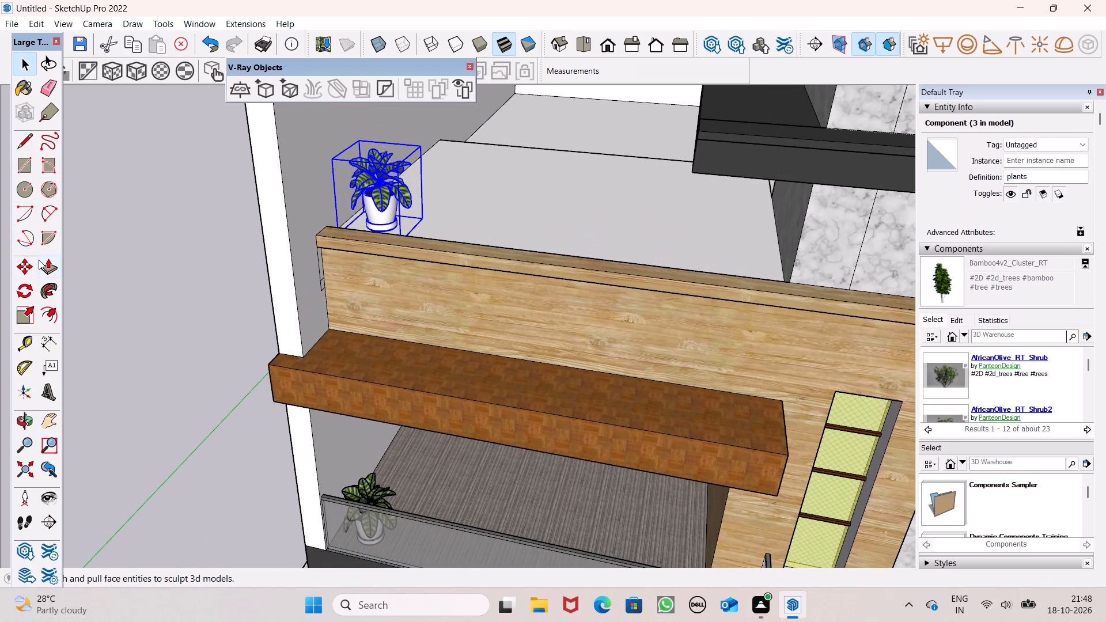
left_click(32, 317)
scroll(356, 164, "up", 2)
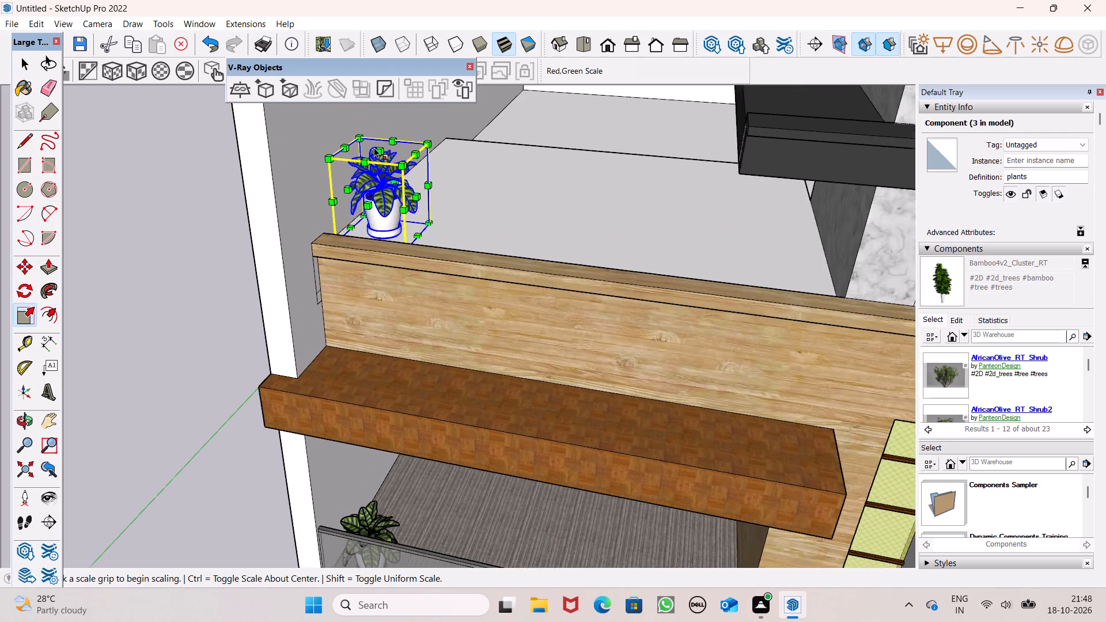
scroll(374, 147, "up", 2)
left_click_drag(380, 147, 383, 93)
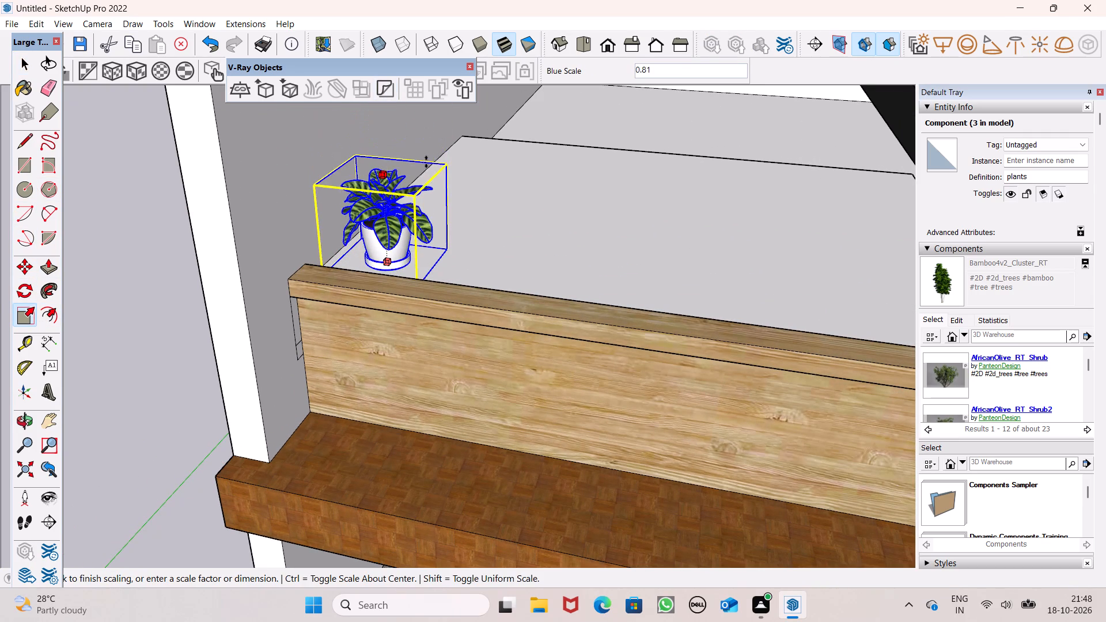
left_click(408, 110)
Scale the roof terrace plant wider along the red axis, away from the white side wall.
left_click_drag(432, 191, 440, 197)
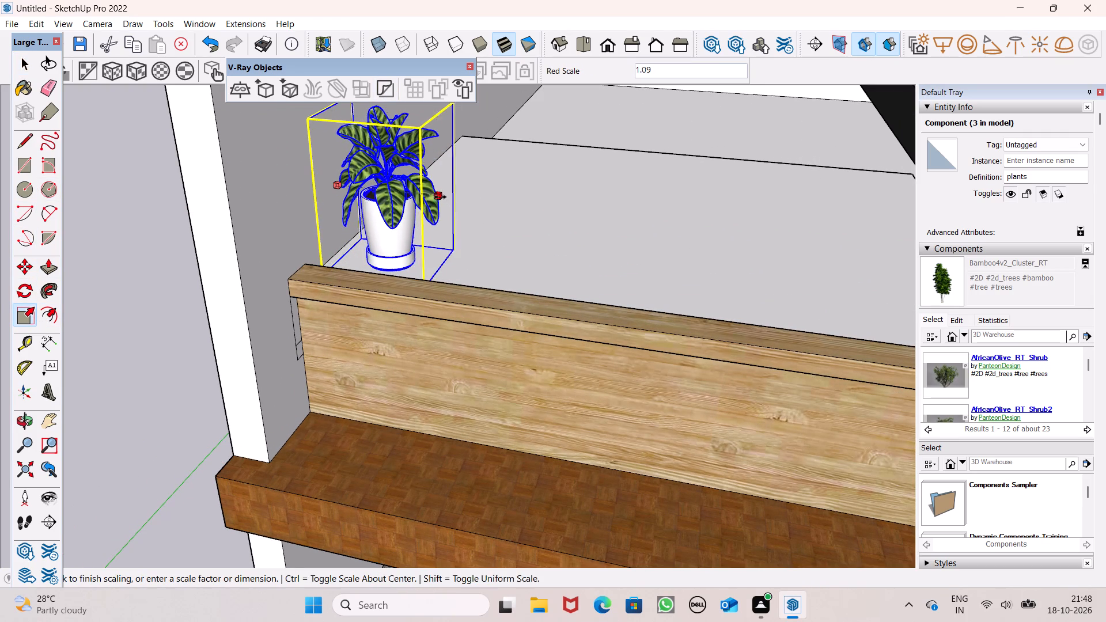
left_click_drag(440, 197, 470, 206)
left_click(470, 206)
key("space")
left_click(124, 228)
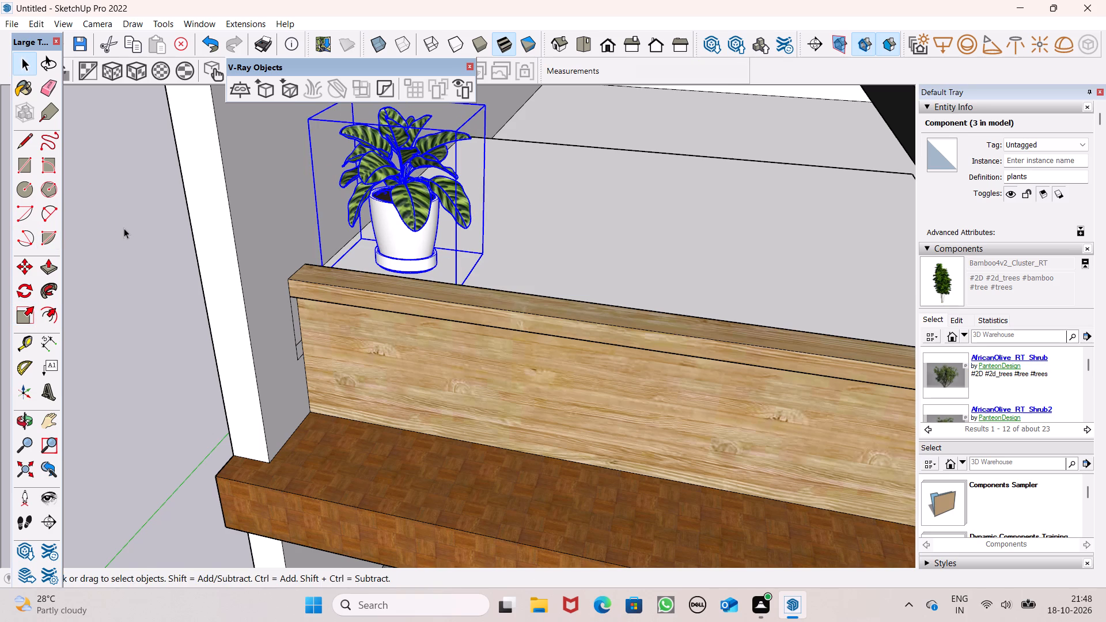
Examine the whole house from the front with the plants on the ground, balcony and roof terrace.
scroll(463, 299, "down", 8)
middle_click_drag(659, 315, 680, 253)
scroll(661, 235, "down", 11)
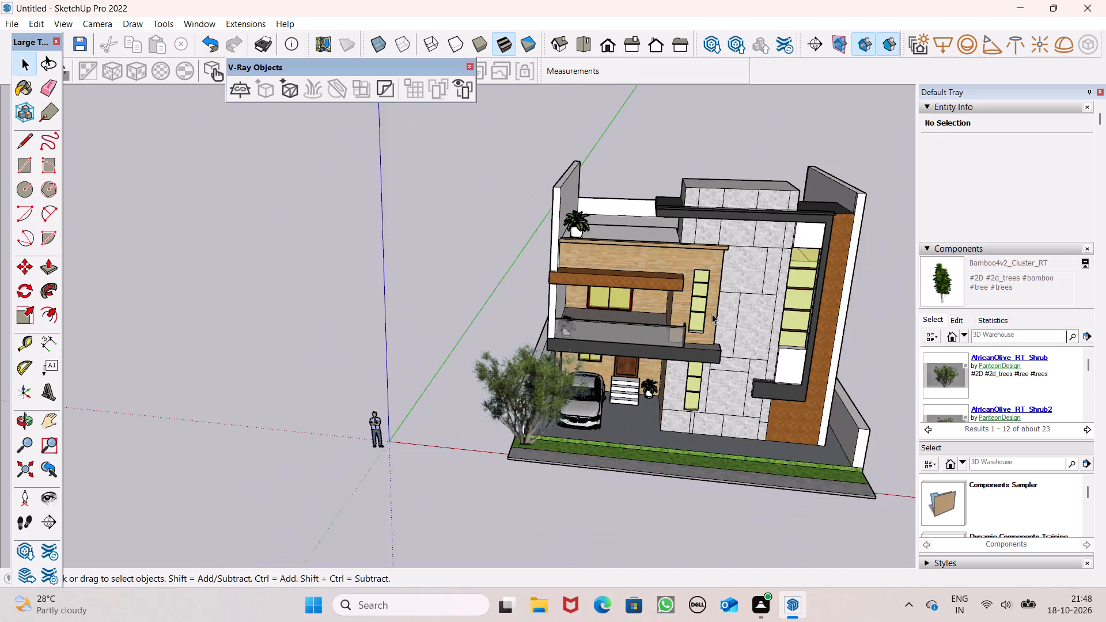
middle_click_drag(708, 320, 738, 337)
scroll(780, 374, "up", 2)
scroll(584, 308, "down", 5)
middle_click_drag(751, 380, 752, 302)
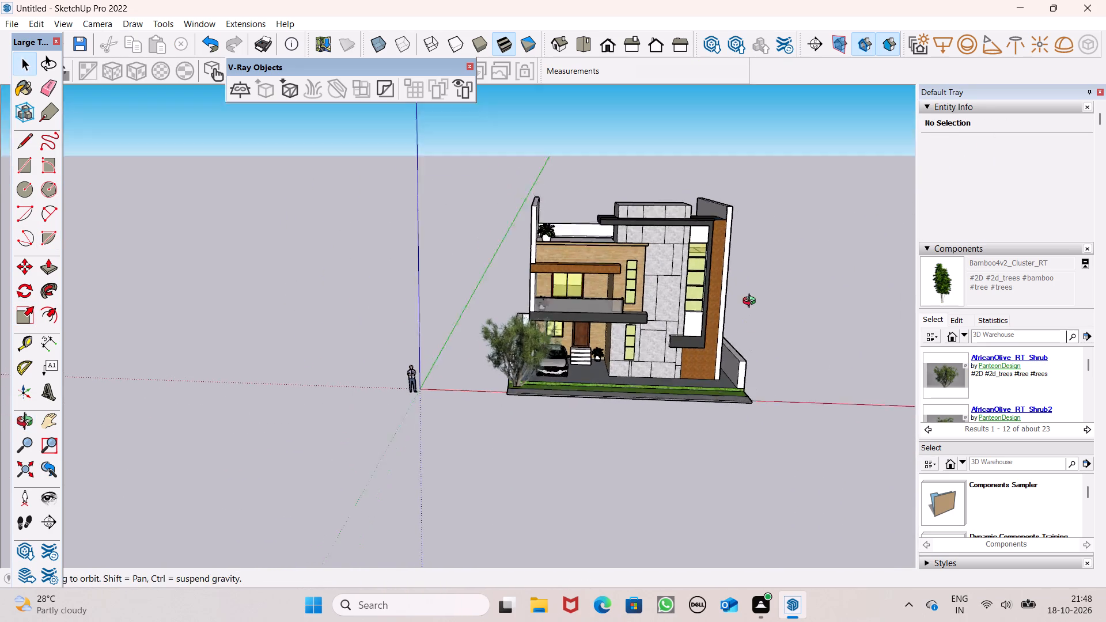
middle_click_drag(752, 302, 749, 304)
scroll(747, 333, "up", 5)
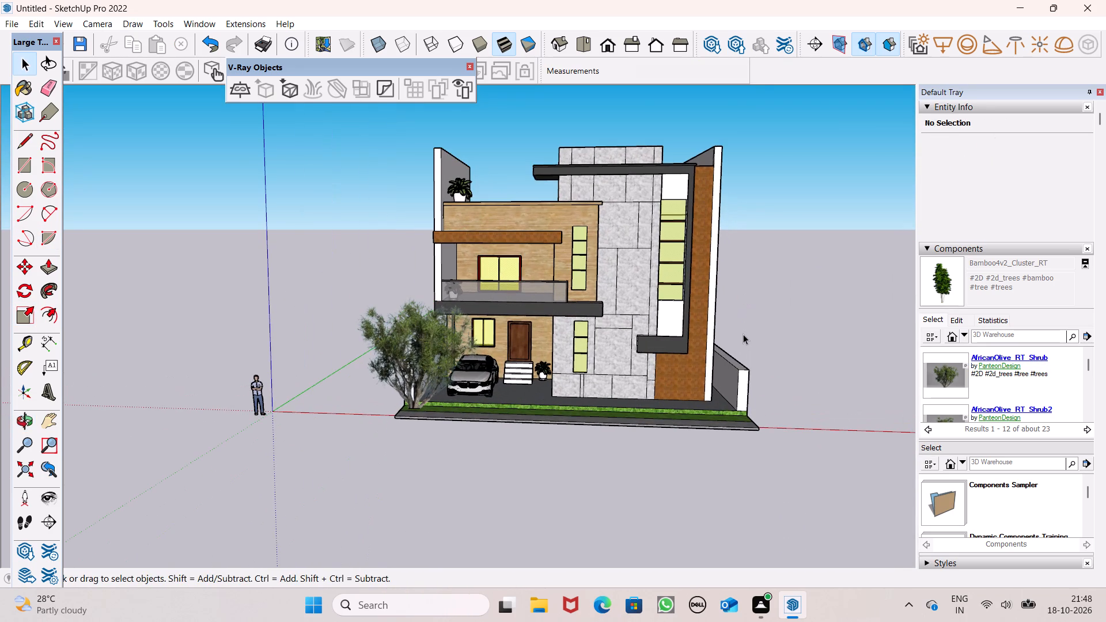
middle_click_drag(532, 355, 546, 367)
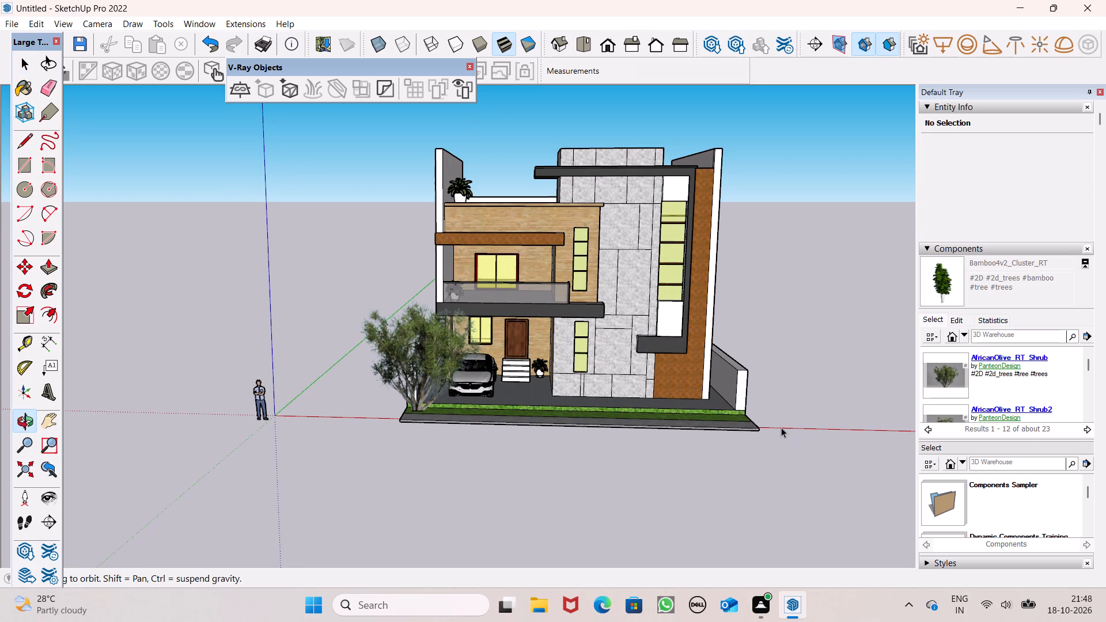
Frame the whole house in a closer, near eye-level front view that includes the tree, car and plants.
middle_click_drag(702, 434, 695, 491)
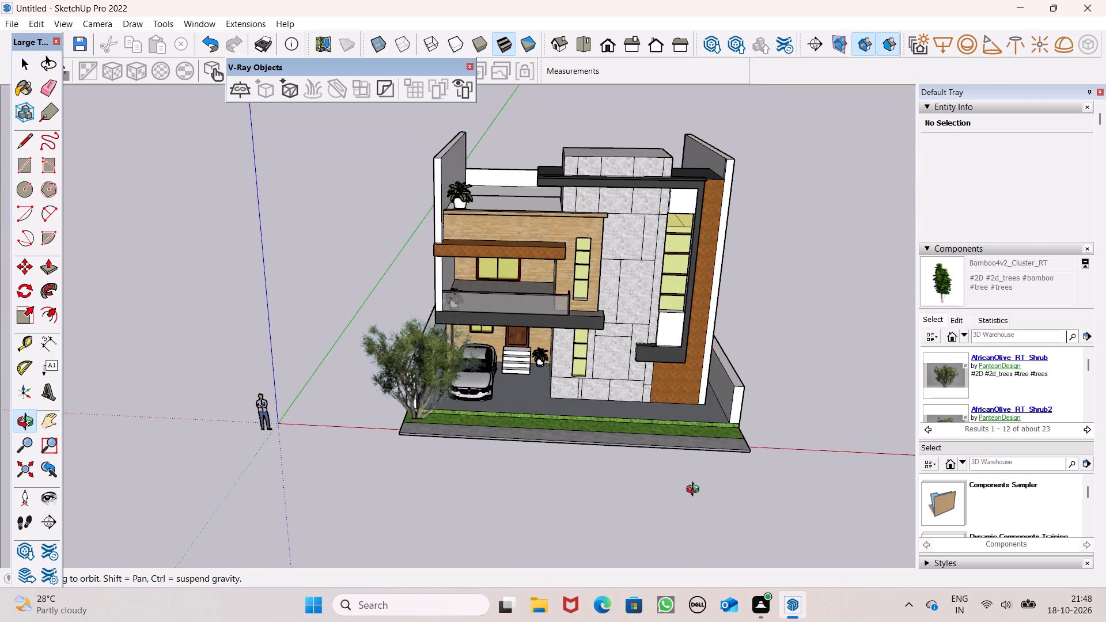
middle_click_drag(695, 491, 696, 490)
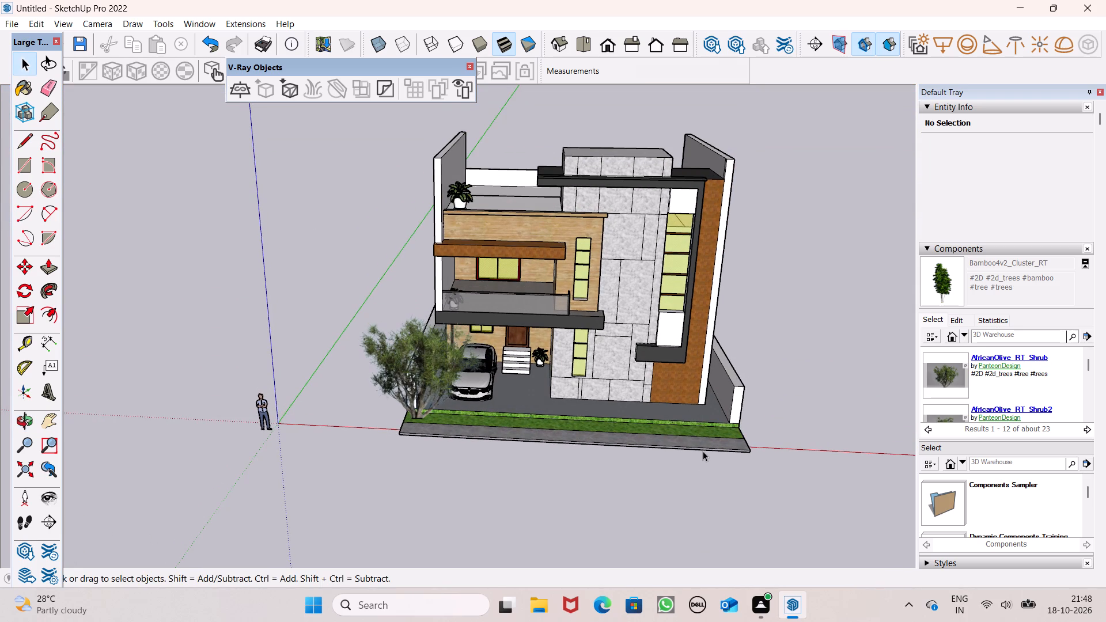
scroll(800, 414, "up", 2)
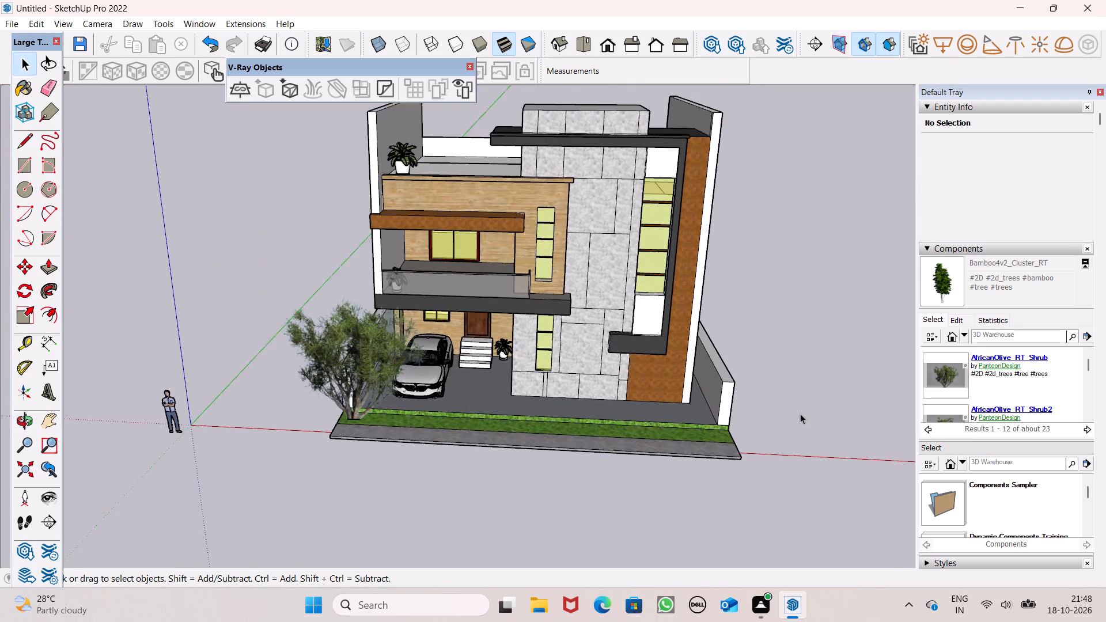
scroll(800, 414, "up", 1)
middle_click_drag(725, 397, 717, 356)
scroll(705, 391, "down", 3)
scroll(696, 183, "up", 2)
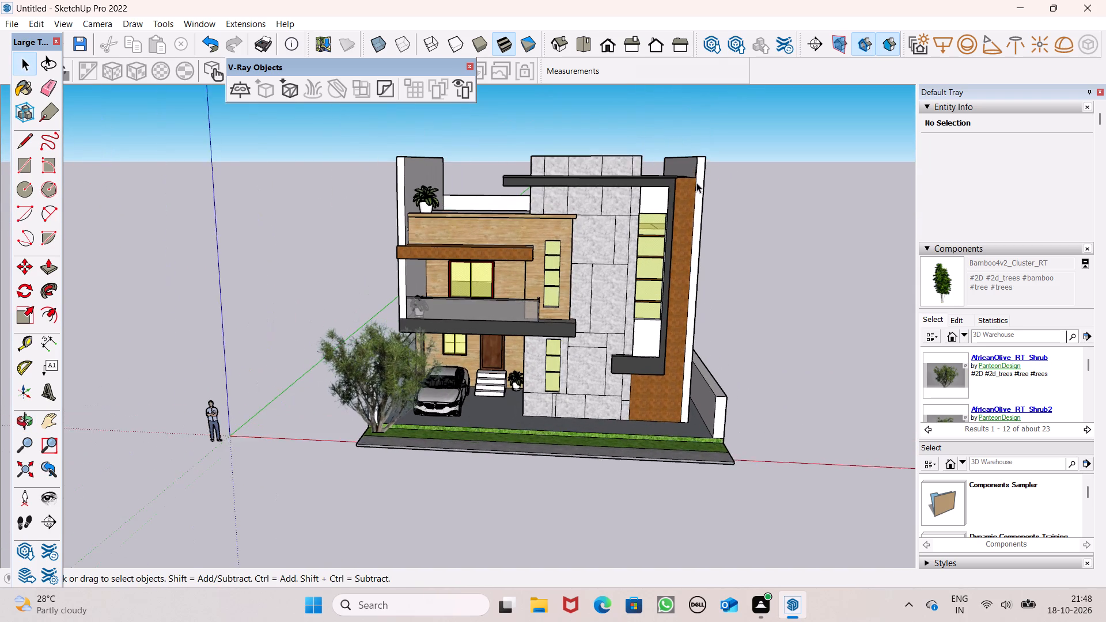
middle_click_drag(711, 229, 714, 207)
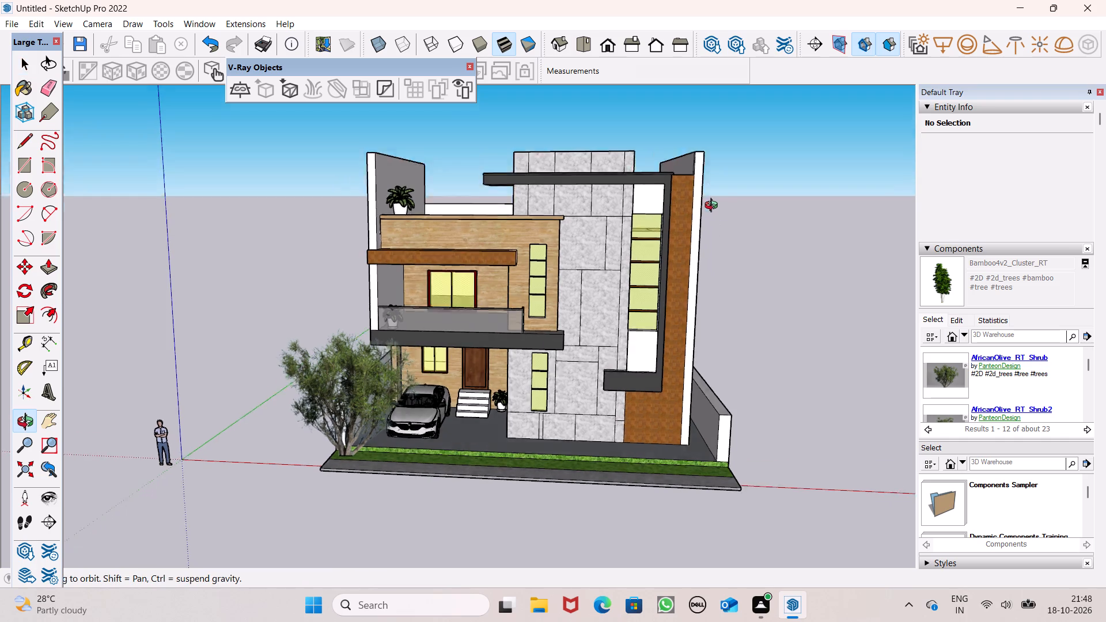
middle_click_drag(714, 207, 733, 181)
scroll(738, 194, "up", 2)
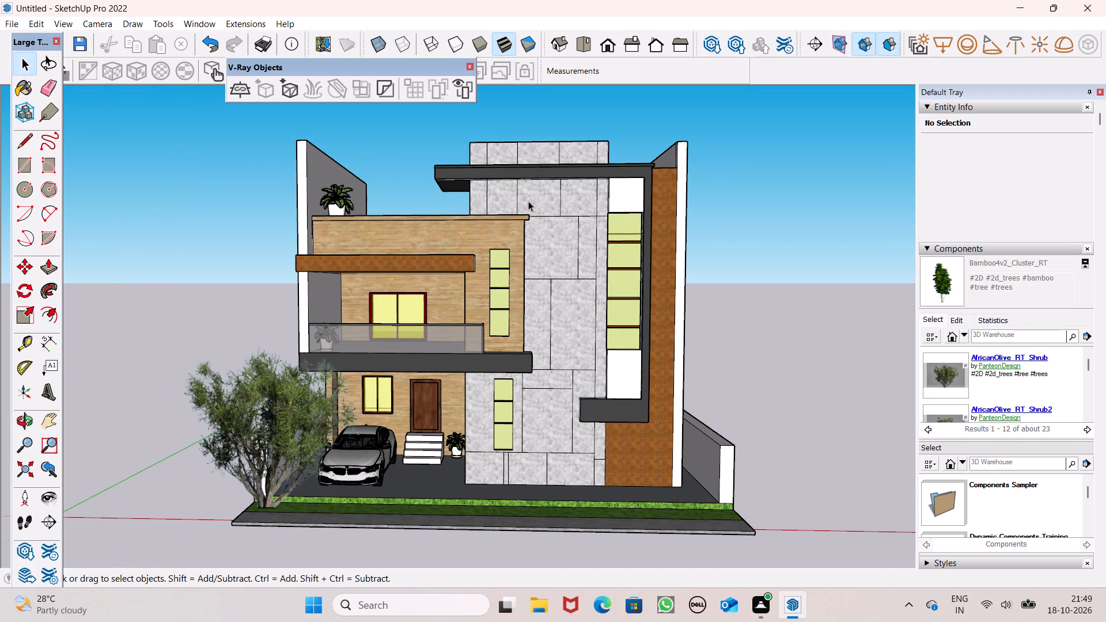
Save the model as CHARLES HOUSE in SketchUp format in the Documents folder.
key("ctrl+s")
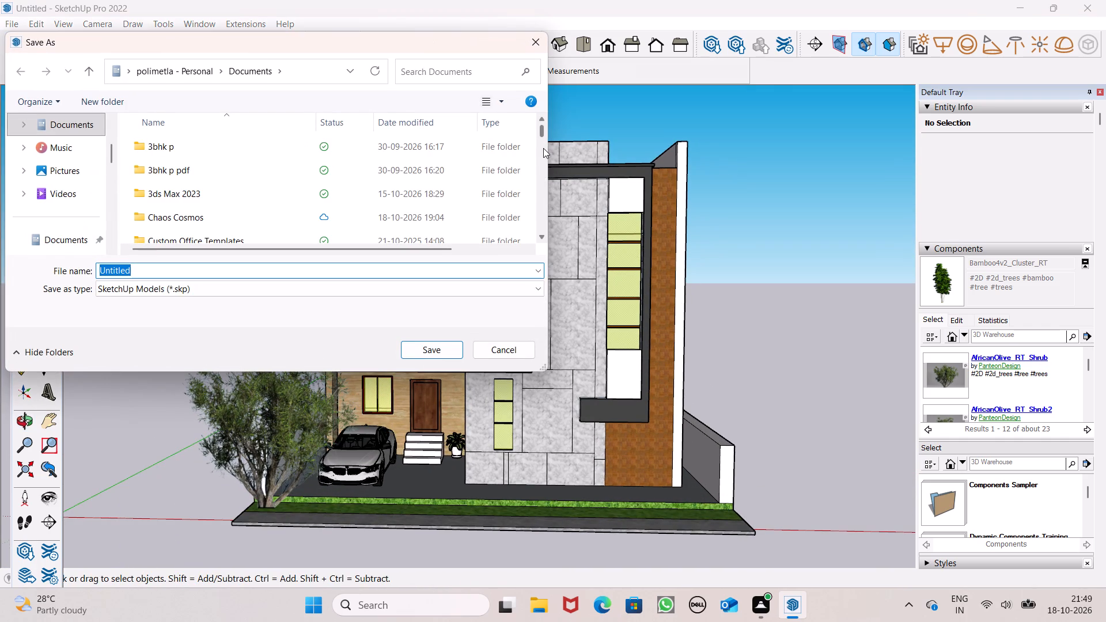
key("BackSpace")
type("CHAR")
type("LES")
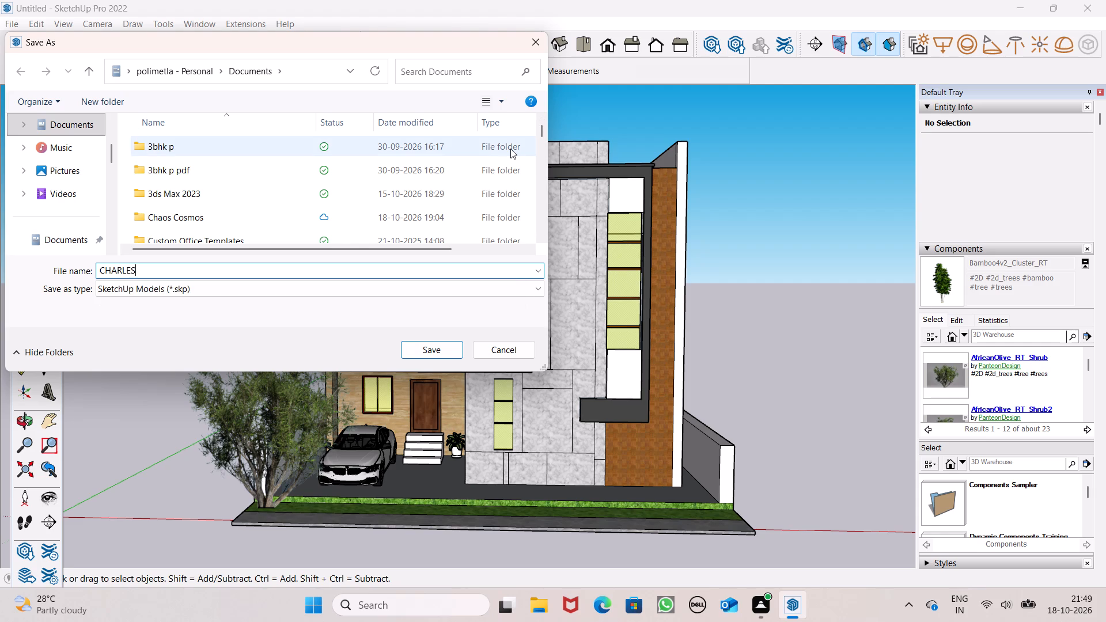
key("space")
type("HOUSE")
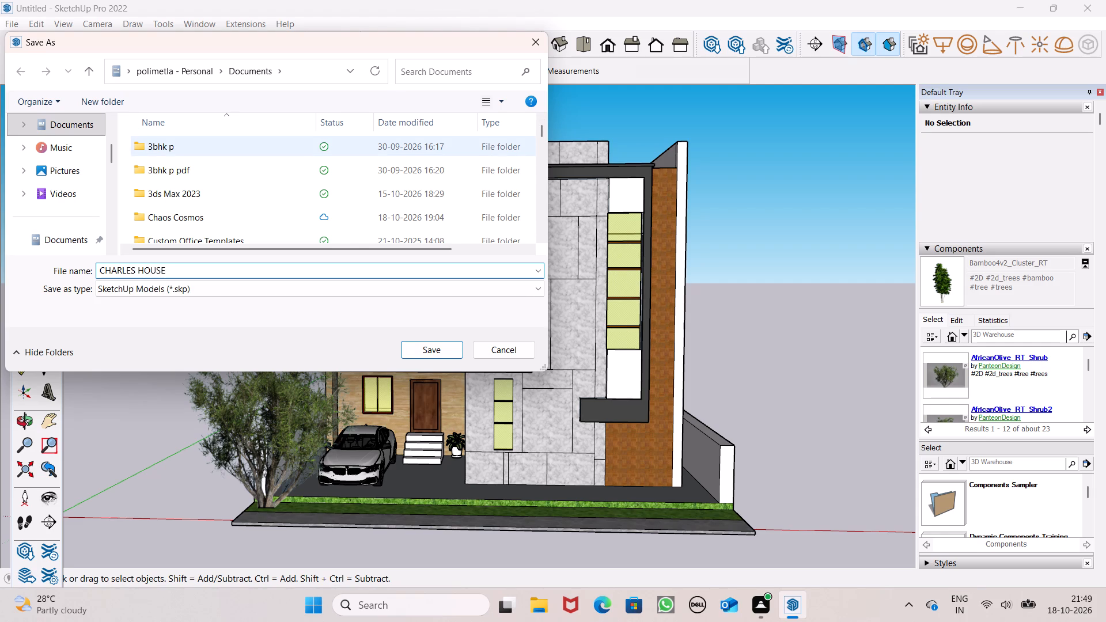
key("Return")
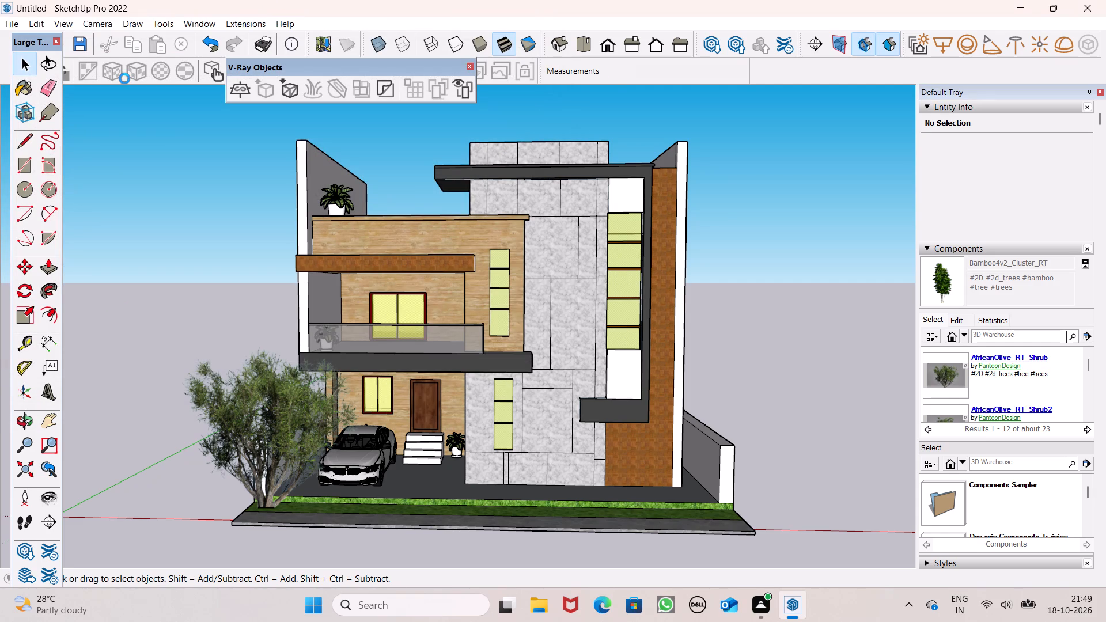
Export the front view as a 2D JPEG image named CHARLES HOUSE in the Documents folder.
left_click(15, 28)
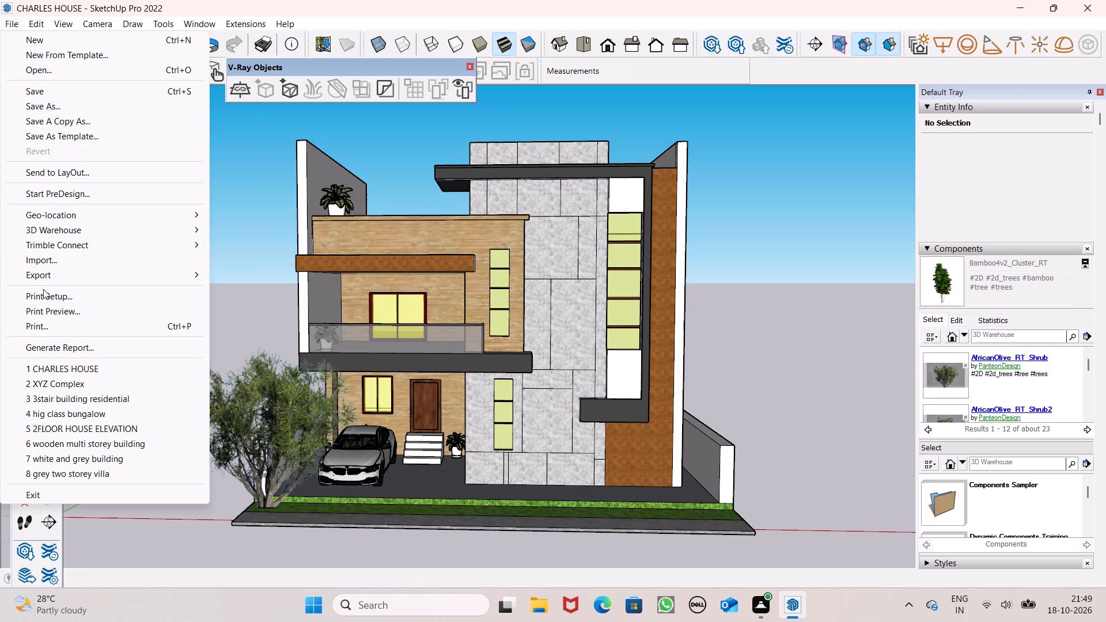
left_click(48, 278)
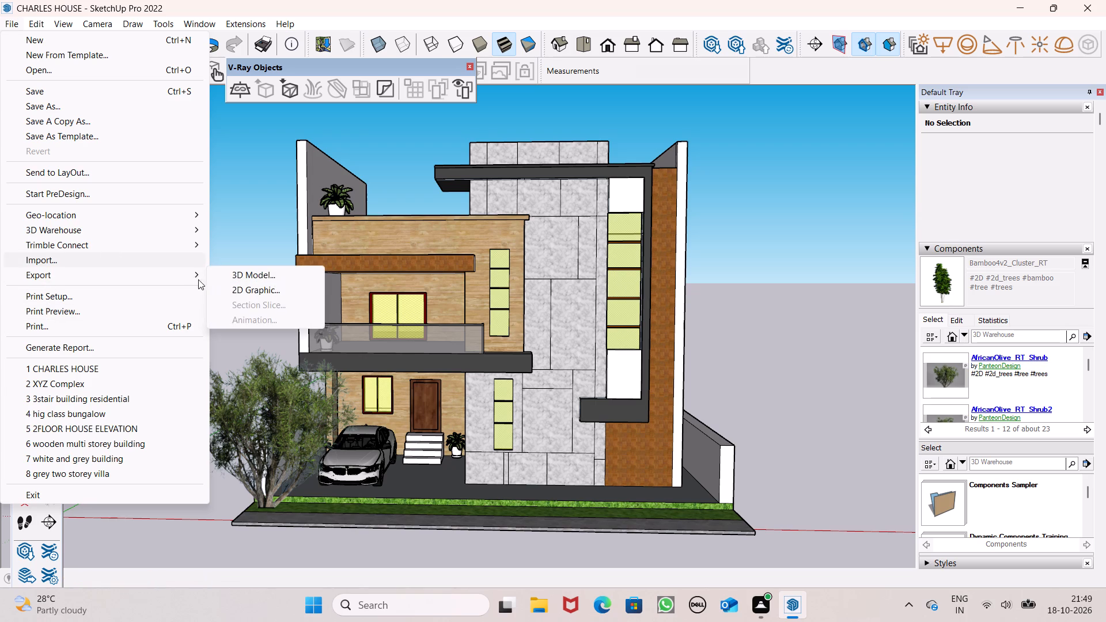
left_click(98, 268)
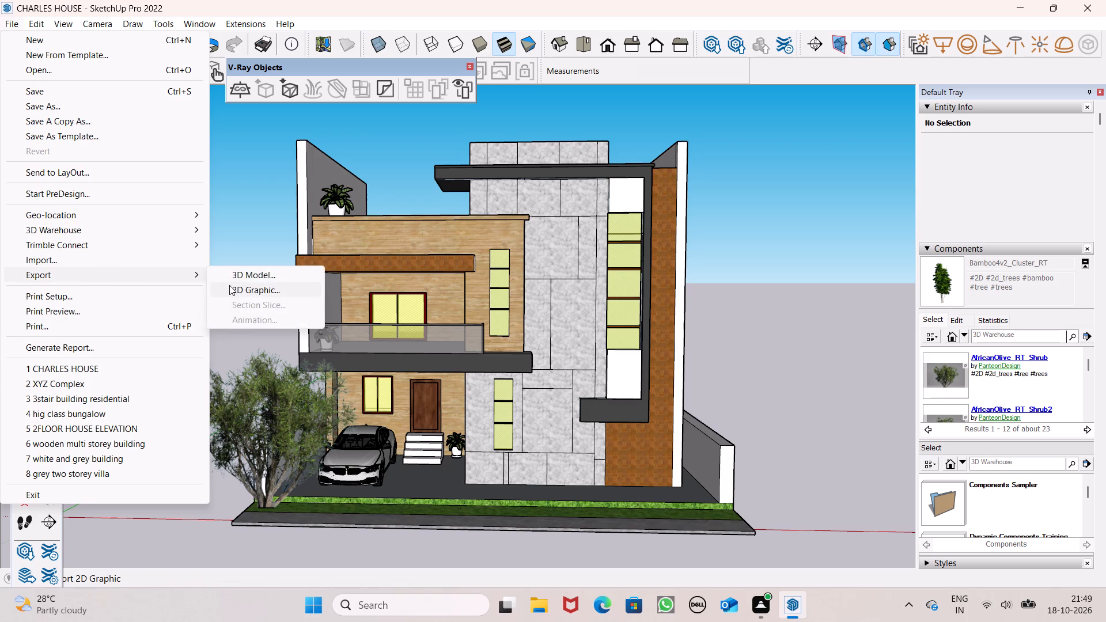
left_click(230, 285)
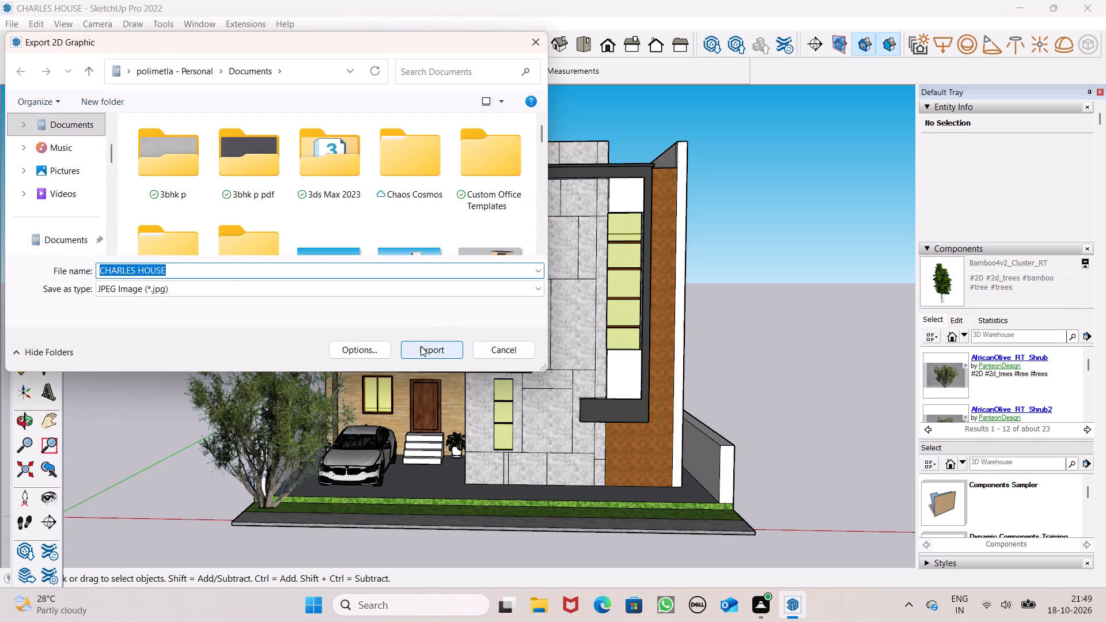
left_click(421, 346)
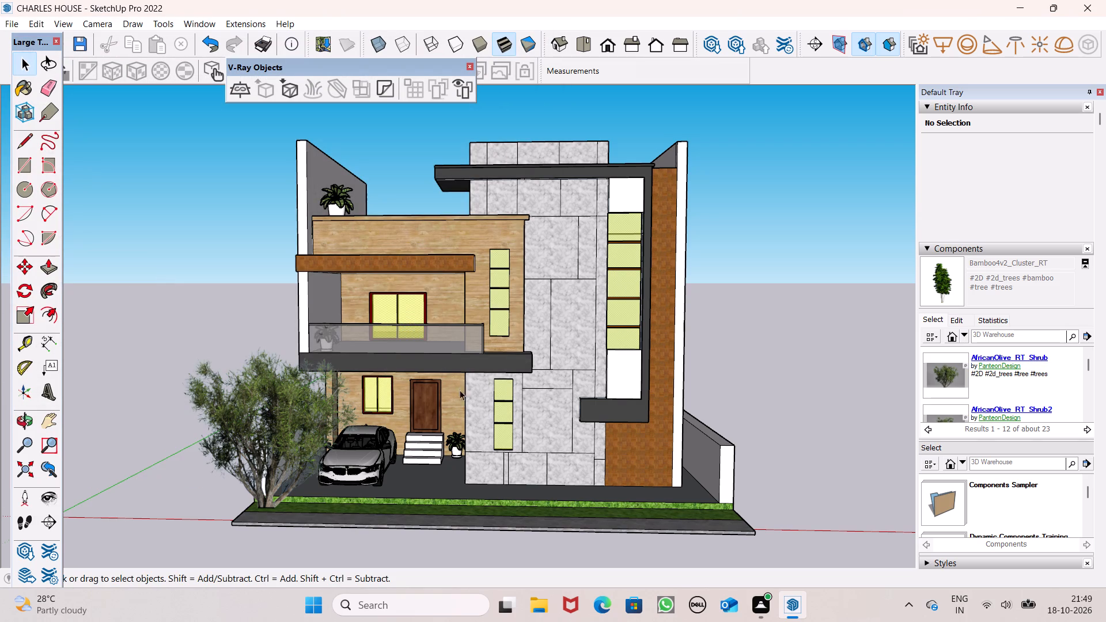